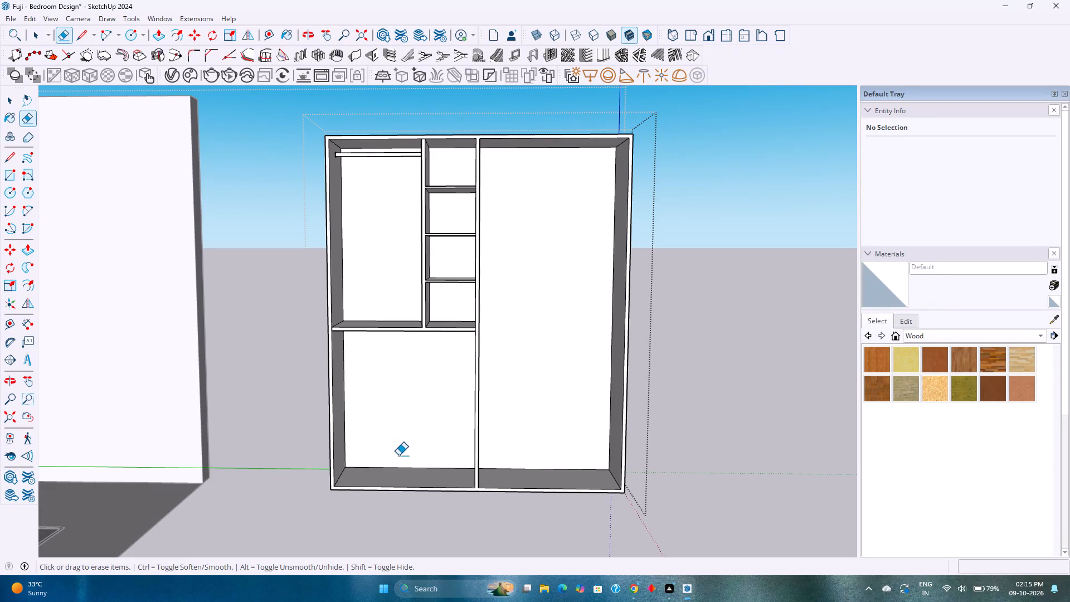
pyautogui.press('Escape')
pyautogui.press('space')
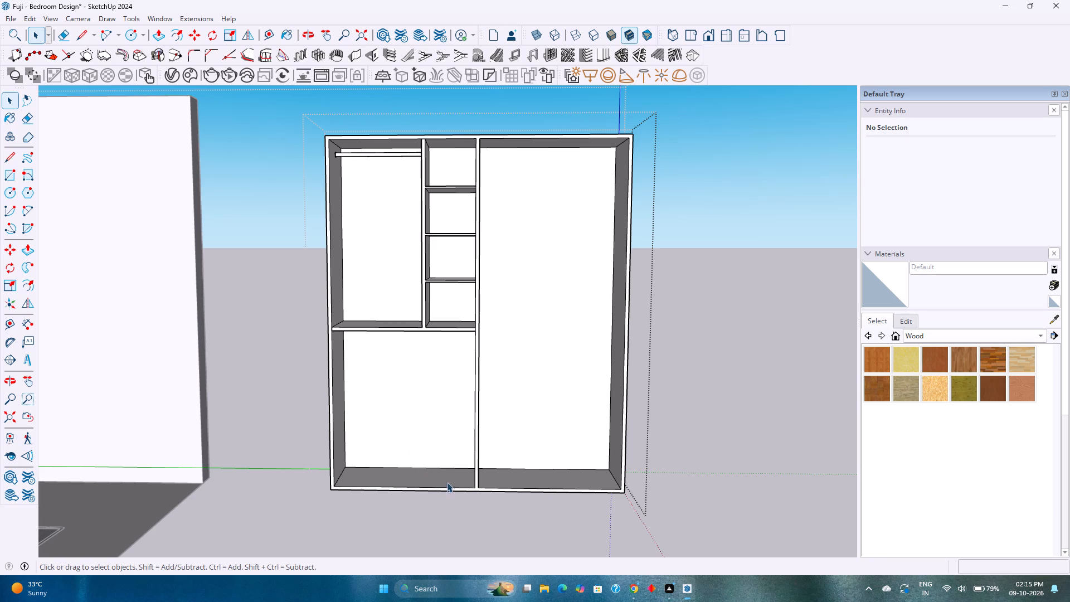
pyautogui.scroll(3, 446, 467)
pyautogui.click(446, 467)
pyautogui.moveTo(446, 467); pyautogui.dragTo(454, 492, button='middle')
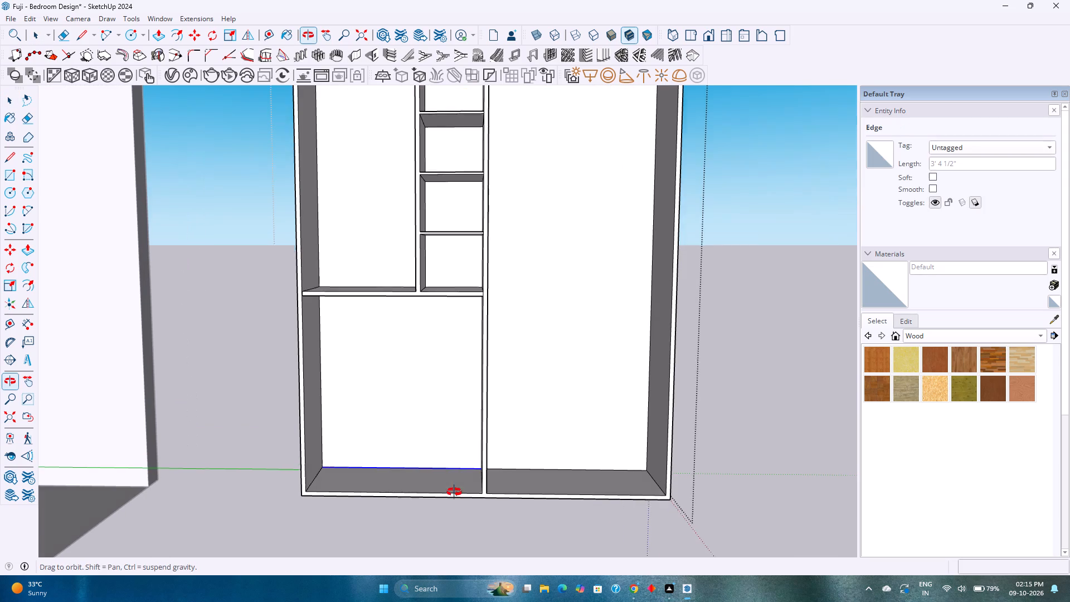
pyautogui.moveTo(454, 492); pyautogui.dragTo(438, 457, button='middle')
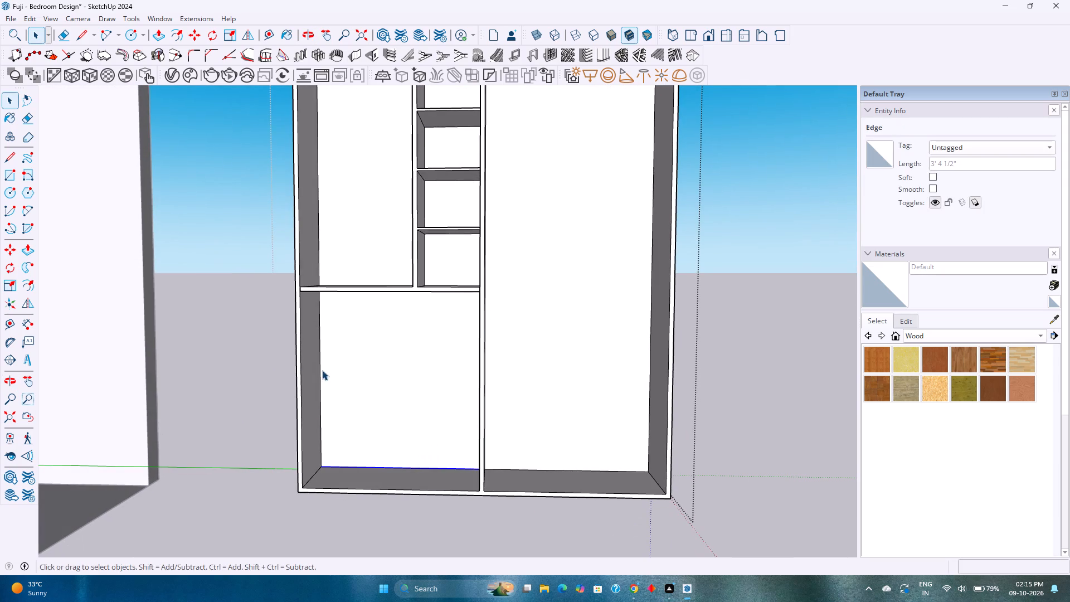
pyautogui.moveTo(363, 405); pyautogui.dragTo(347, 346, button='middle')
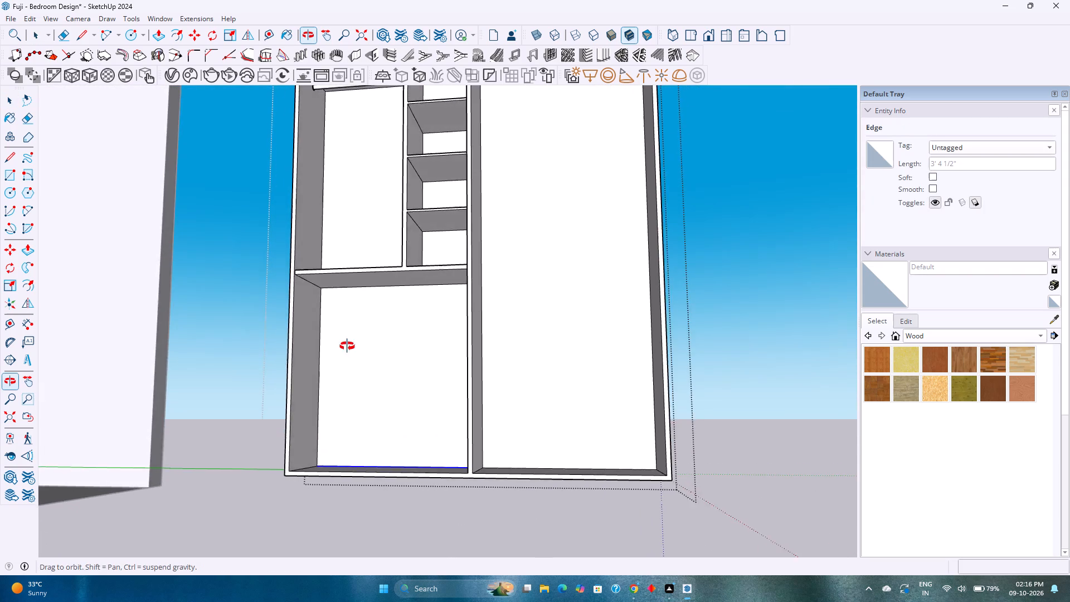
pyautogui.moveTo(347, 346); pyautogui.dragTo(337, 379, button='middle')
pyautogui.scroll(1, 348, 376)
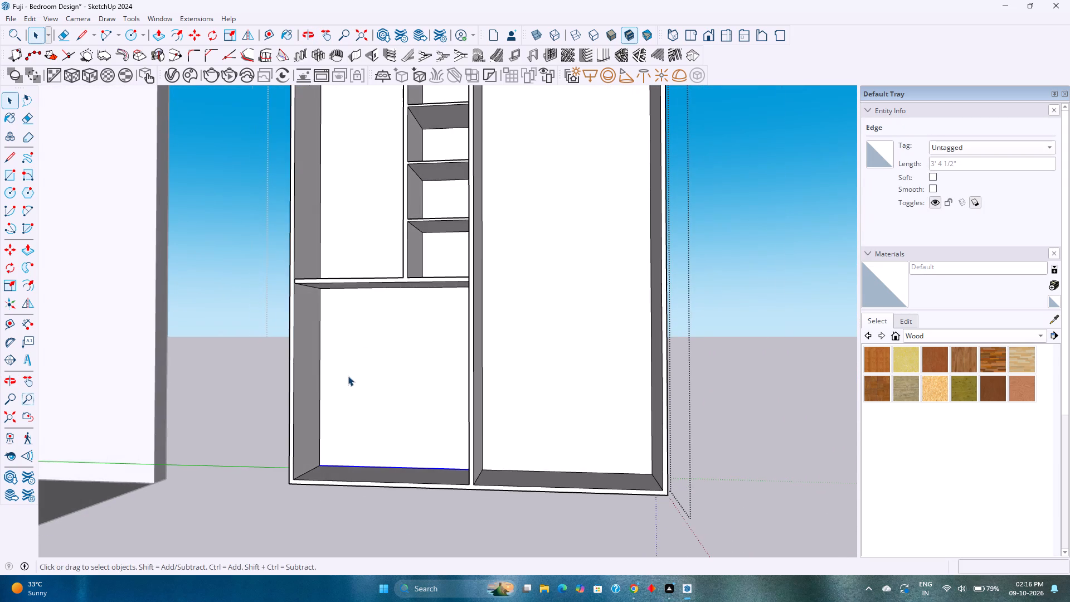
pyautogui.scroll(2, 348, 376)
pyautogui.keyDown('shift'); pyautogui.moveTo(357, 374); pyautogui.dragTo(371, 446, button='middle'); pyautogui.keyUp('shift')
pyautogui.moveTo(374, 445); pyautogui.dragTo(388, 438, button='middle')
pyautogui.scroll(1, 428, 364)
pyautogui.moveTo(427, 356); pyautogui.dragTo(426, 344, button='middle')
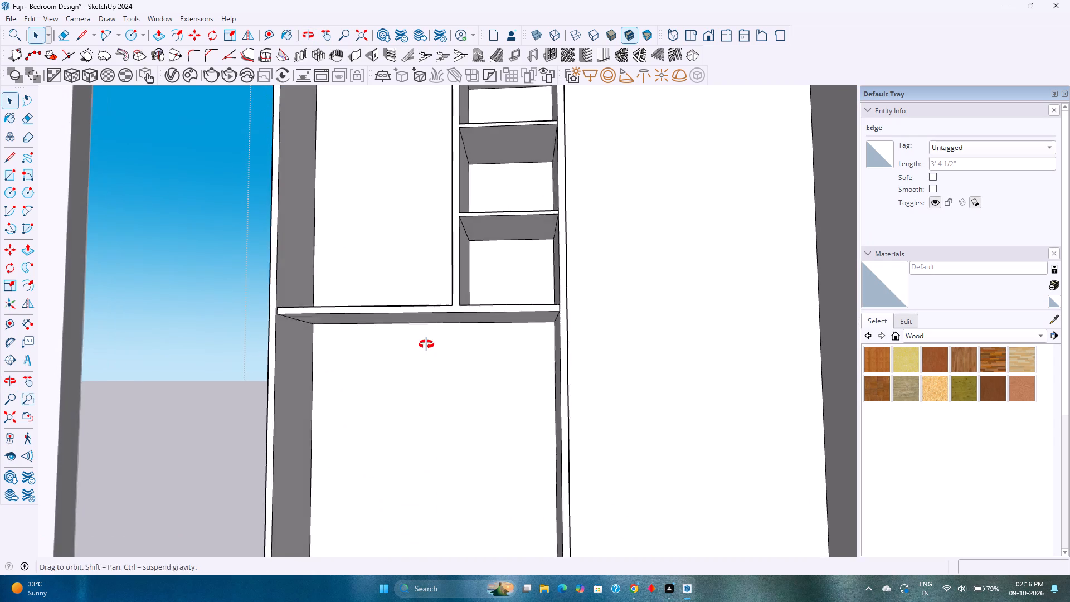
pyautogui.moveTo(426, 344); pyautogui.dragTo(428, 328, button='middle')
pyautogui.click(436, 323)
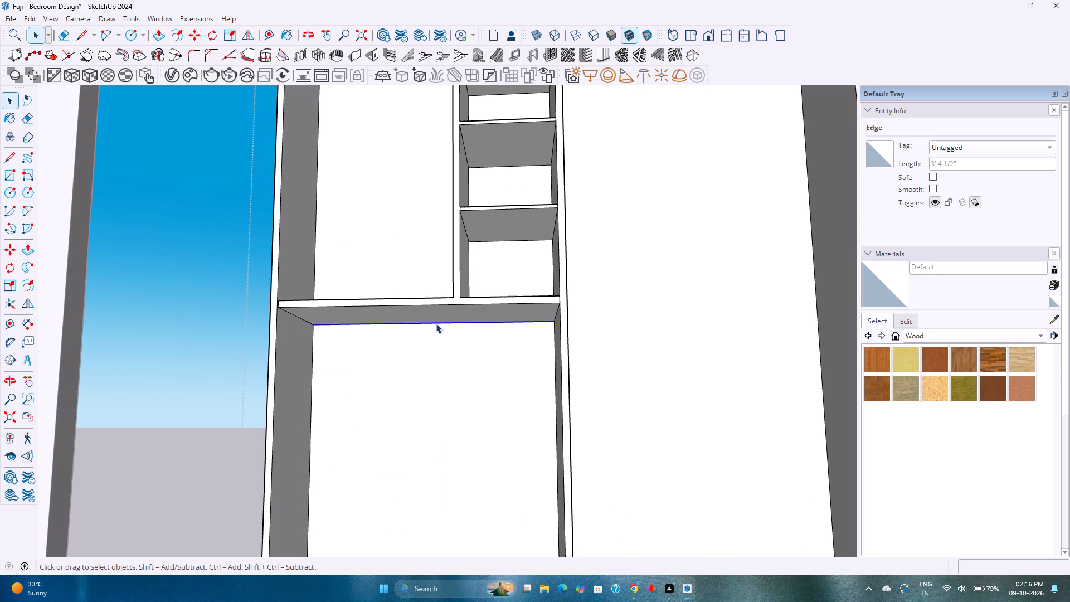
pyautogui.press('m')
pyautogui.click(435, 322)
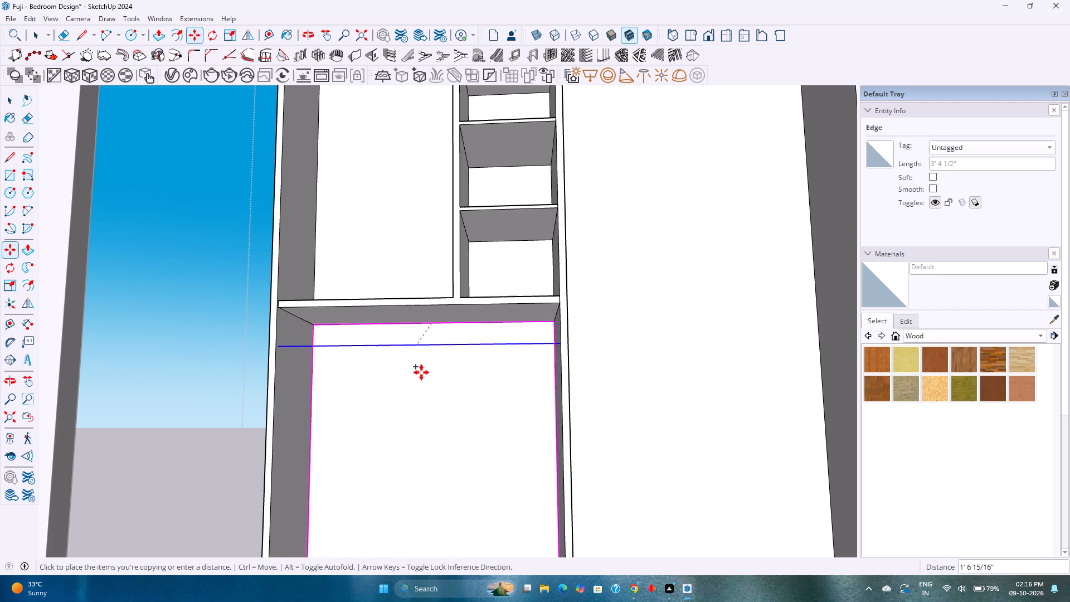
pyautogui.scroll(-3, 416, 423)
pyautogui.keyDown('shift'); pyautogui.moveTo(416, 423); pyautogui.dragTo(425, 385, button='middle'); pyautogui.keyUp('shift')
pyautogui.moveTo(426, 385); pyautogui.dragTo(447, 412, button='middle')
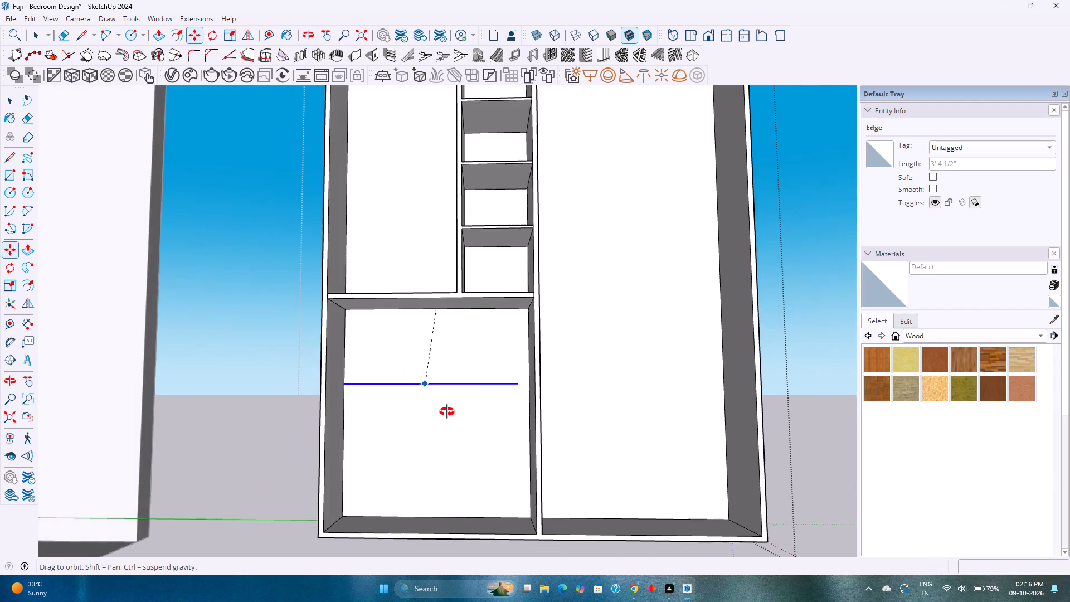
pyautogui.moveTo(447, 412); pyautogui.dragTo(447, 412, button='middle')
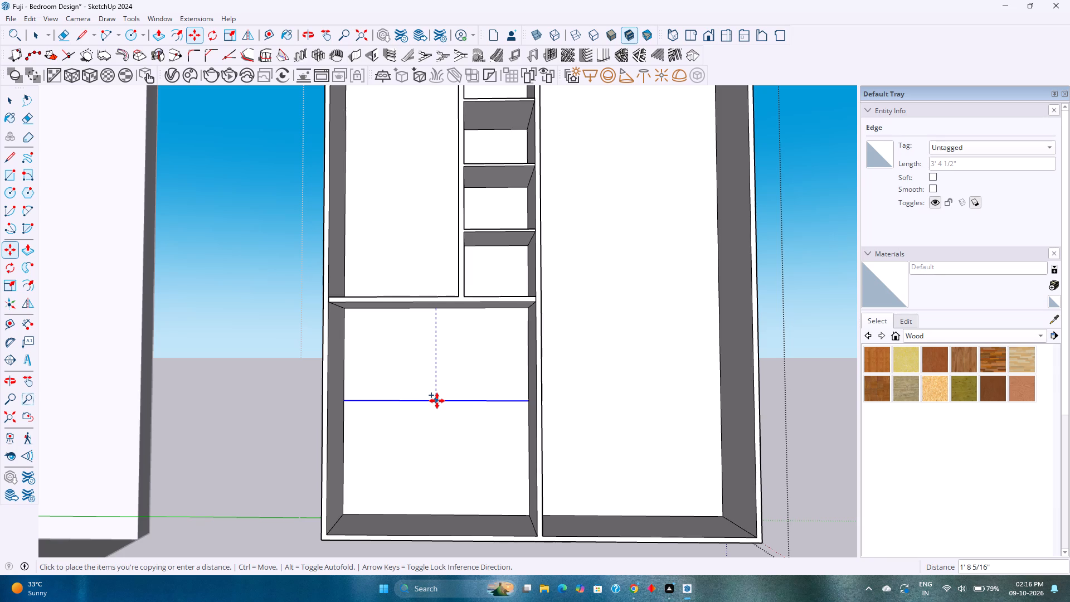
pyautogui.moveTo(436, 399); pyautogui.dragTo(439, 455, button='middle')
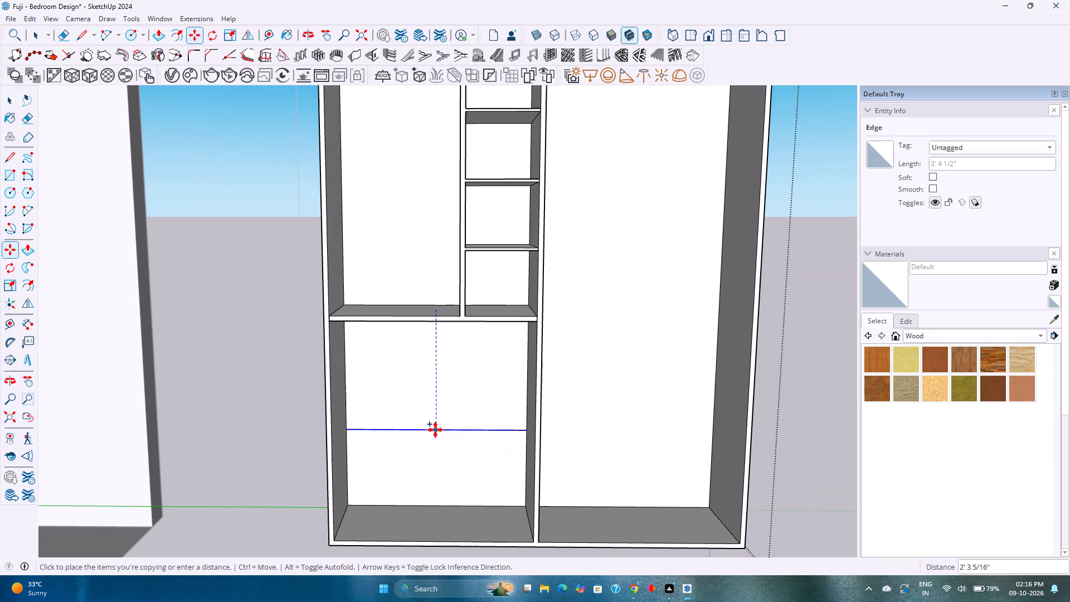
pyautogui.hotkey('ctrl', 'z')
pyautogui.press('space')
# Check the wardrobe's overall height between its lower and upper front corners on the hanging-rod side.
pyautogui.scroll(-3, 433, 428)
pyautogui.keyDown('shift'); pyautogui.moveTo(431, 425); pyautogui.dragTo(431, 457, button='middle'); pyautogui.keyUp('shift')
pyautogui.moveTo(449, 426); pyautogui.dragTo(402, 374, button='middle')
pyautogui.scroll(-2, 402, 374)
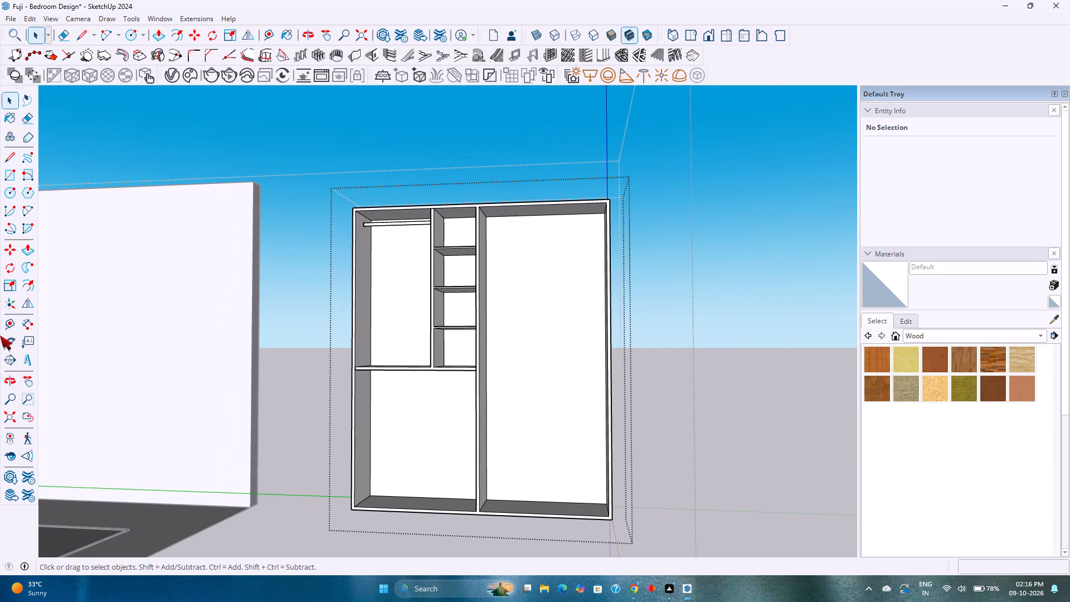
pyautogui.click(21, 331)
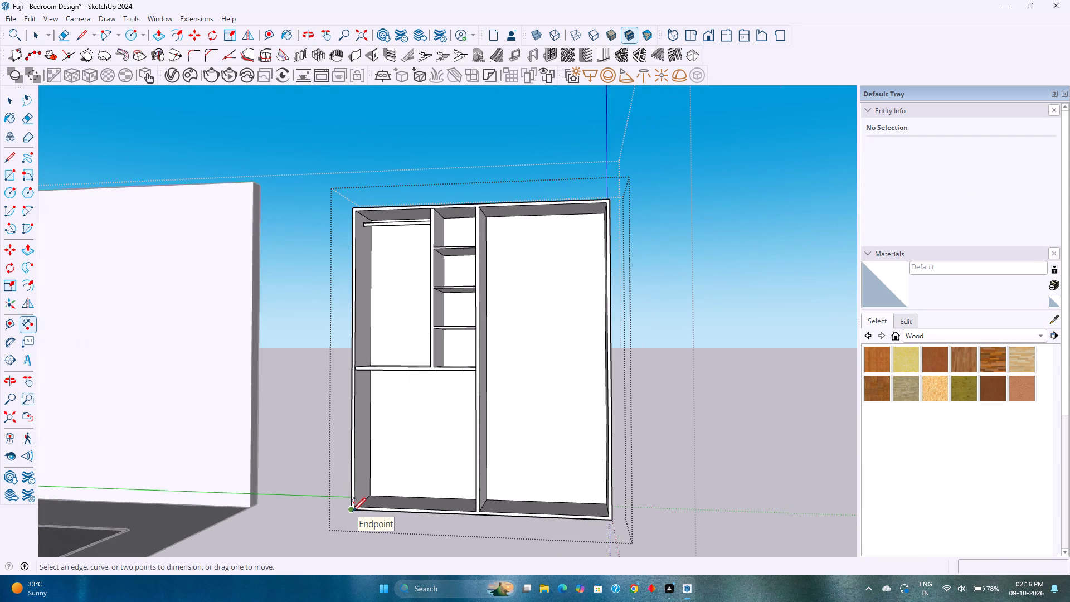
pyautogui.click(351, 511)
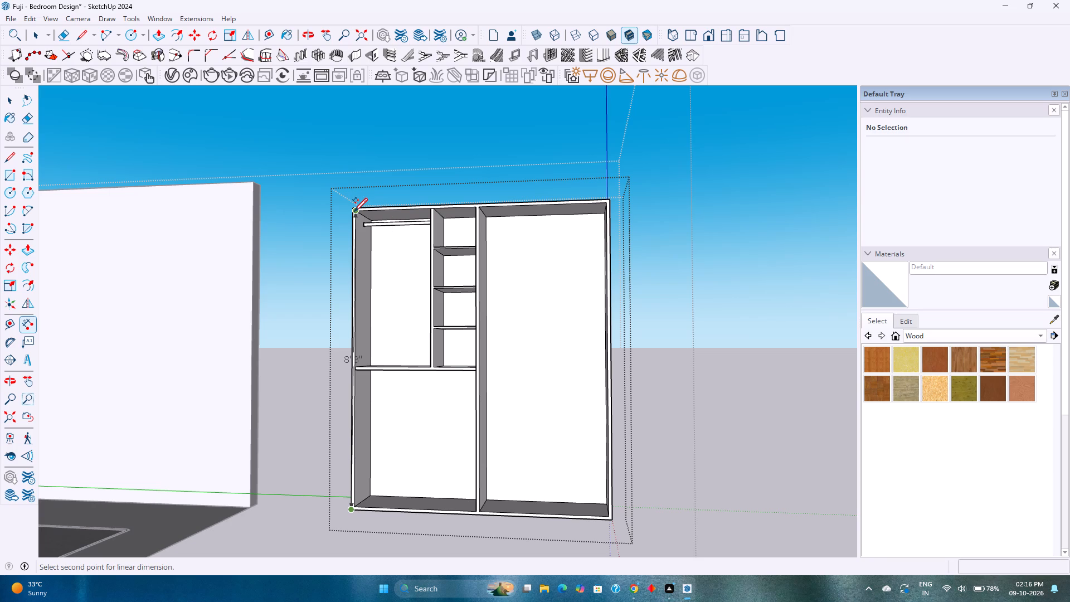
# Undo the interior fittings of the wardrobe's left half until only the outer box and its central divider remain.
pyautogui.hotkey('ctrl', 'z')
pyautogui.hotkey('ctrl', 'z')
pyautogui.hotkey('ctrl', 'z')
pyautogui.hotkey('ctrl', 'z')
pyautogui.hotkey('ctrl', 'z')
pyautogui.hotkey('ctrl', 'z')
pyautogui.hotkey('ctrl', 'z')
pyautogui.hotkey('ctrl', 'z')
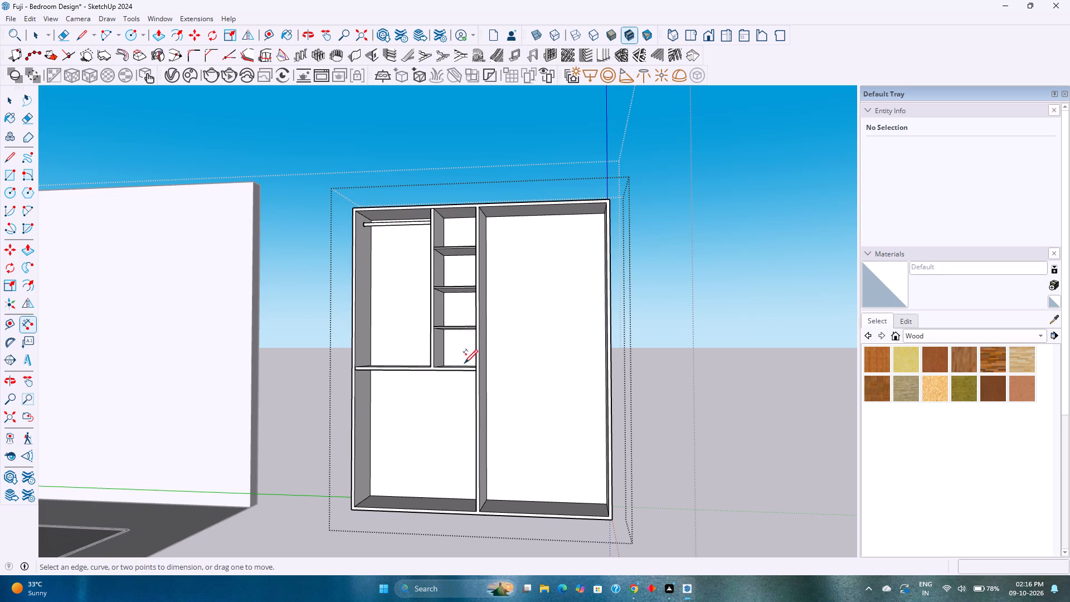
pyautogui.press('space')
pyautogui.hotkey('ctrl', 'z')
pyautogui.hotkey('ctrl', 'z')
pyautogui.hotkey('ctrl', 'z')
pyautogui.hotkey('ctrl', 'z')
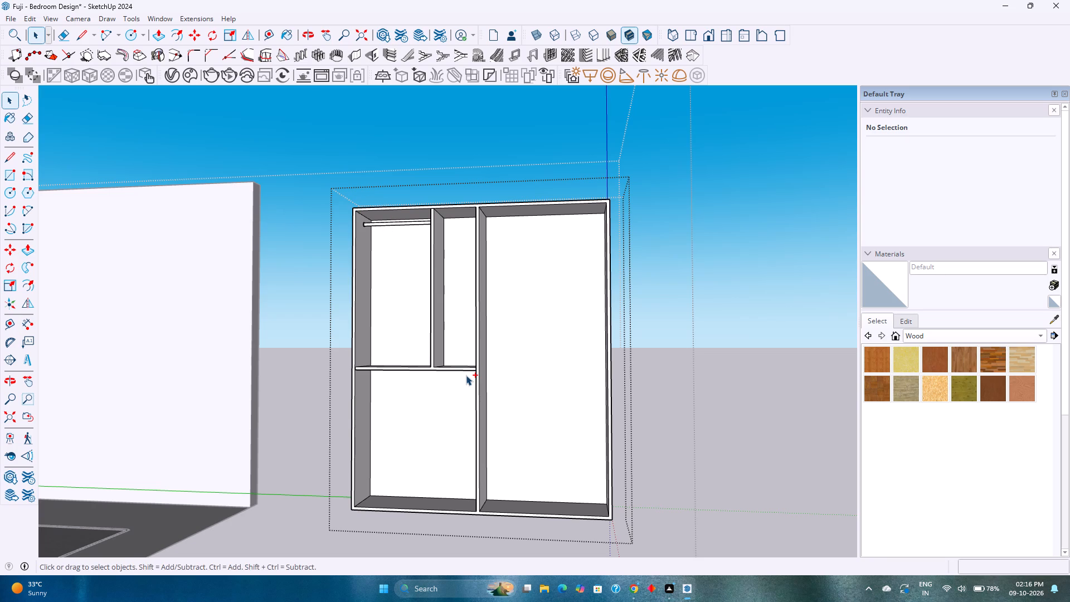
pyautogui.hotkey('ctrl', 'z')
pyautogui.hotkey('ctrl', 'z')
pyautogui.hotkey('ctrl', 'z')
pyautogui.hotkey('ctrl', 'z')
pyautogui.hotkey('ctrl', 'z')
pyautogui.hotkey('ctrl', 'z')
pyautogui.hotkey('ctrl', 'z')
pyautogui.hotkey('ctrl', 'z')
pyautogui.hotkey('ctrl', 'z')
pyautogui.hotkey('ctrl', 'z')
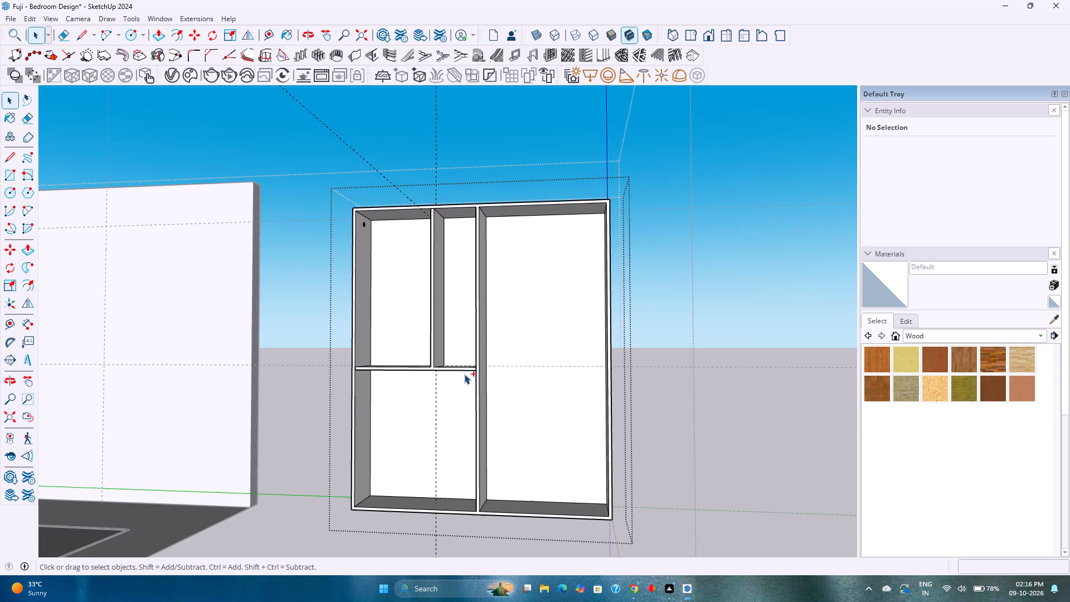
pyautogui.hotkey('ctrl', 'z')
pyautogui.hotkey('ctrl', 'z')
pyautogui.hotkey('ctrl', 'z')
pyautogui.hotkey('ctrl', 'z')
pyautogui.hotkey('ctrl', 'z')
pyautogui.hotkey('ctrl', 'z')
pyautogui.hotkey('ctrl', 'z')
pyautogui.hotkey('ctrl', 'z')
pyautogui.hotkey('ctrl', 'z')
pyautogui.hotkey('ctrl', 'z')
pyautogui.hotkey('ctrl', 'z')
pyautogui.hotkey('ctrl', 'z')
pyautogui.hotkey('ctrl', 'z')
pyautogui.hotkey('ctrl', 'z')
pyautogui.hotkey('ctrl', 'z')
pyautogui.hotkey('ctrl', 'z')
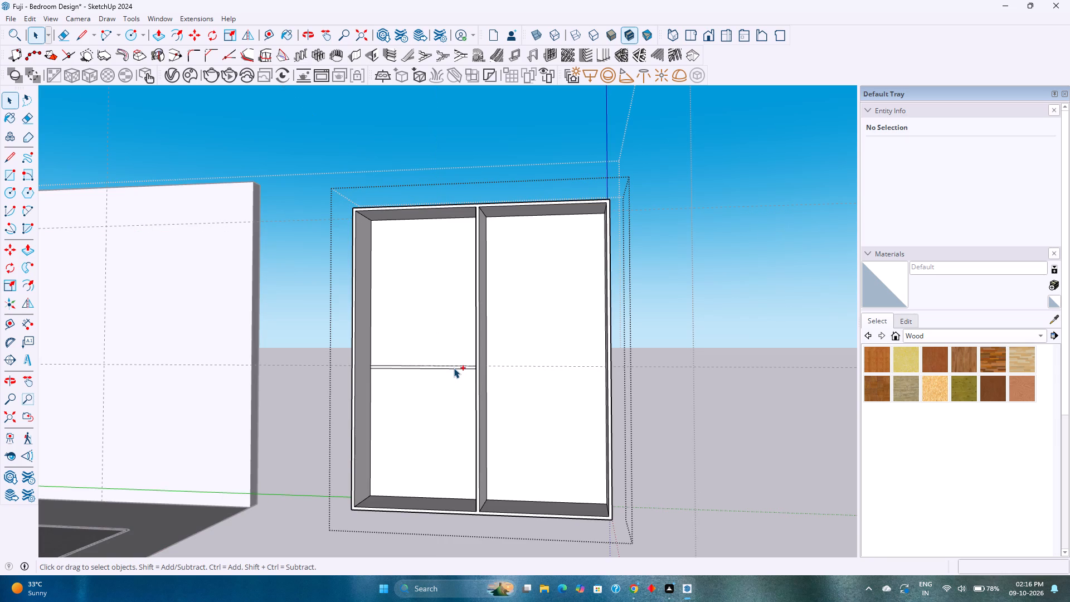
pyautogui.hotkey('ctrl', 'z')
pyautogui.hotkey('ctrl', 'z')
# Copy the upper back edge of the wardrobe's left compartment 1' 2" downwards.
pyautogui.moveTo(441, 365); pyautogui.dragTo(483, 401, button='middle')
pyautogui.scroll(4, 387, 329)
pyautogui.keyDown('shift'); pyautogui.moveTo(416, 303); pyautogui.dragTo(379, 365, button='middle'); pyautogui.keyUp('shift')
pyautogui.moveTo(368, 360); pyautogui.dragTo(362, 321, button='middle')
pyautogui.click(420, 227)
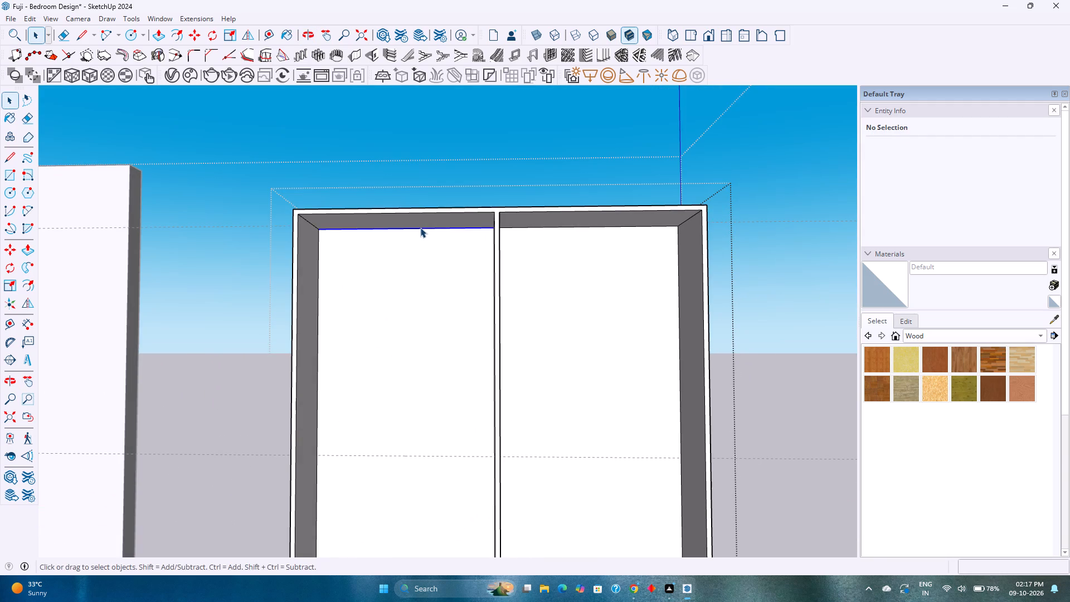
pyautogui.press('m')
pyautogui.click(419, 230)
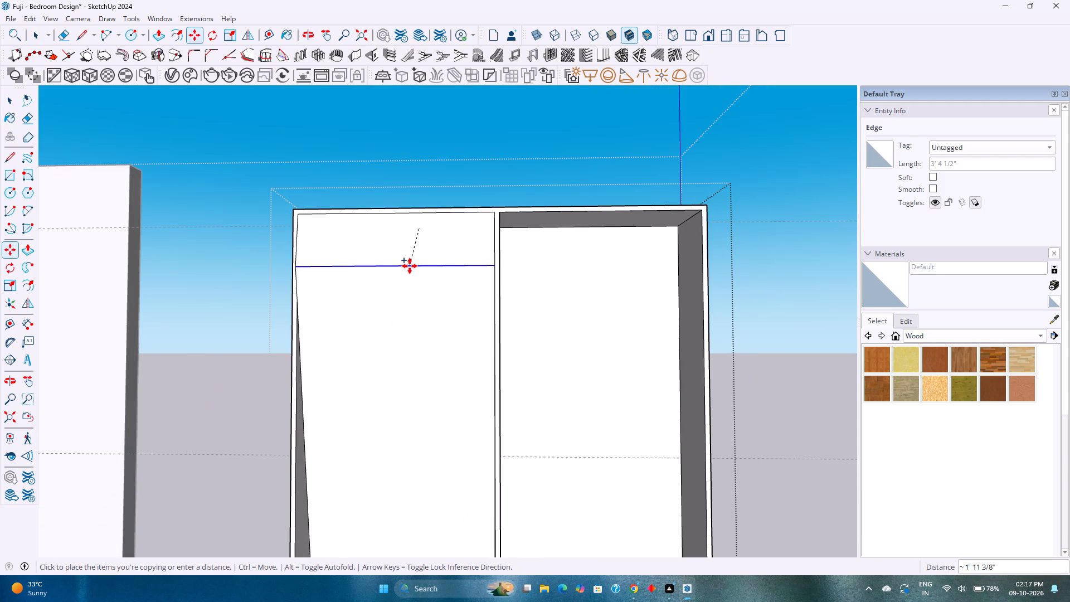
pyautogui.write("1'")
pyautogui.write("2'")
pyautogui.press('Return')
pyautogui.moveTo(386, 356); pyautogui.dragTo(396, 399, button='middle')
pyautogui.press('1')
pyautogui.press("'")
pyautogui.press('Return')
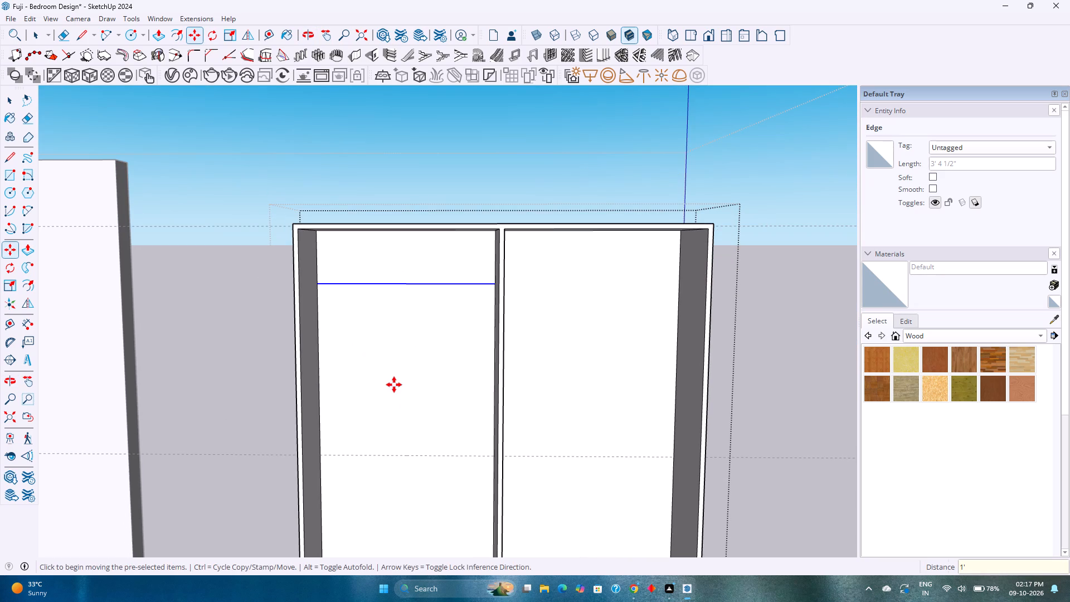
pyautogui.moveTo(410, 347); pyautogui.dragTo(396, 309, button='middle')
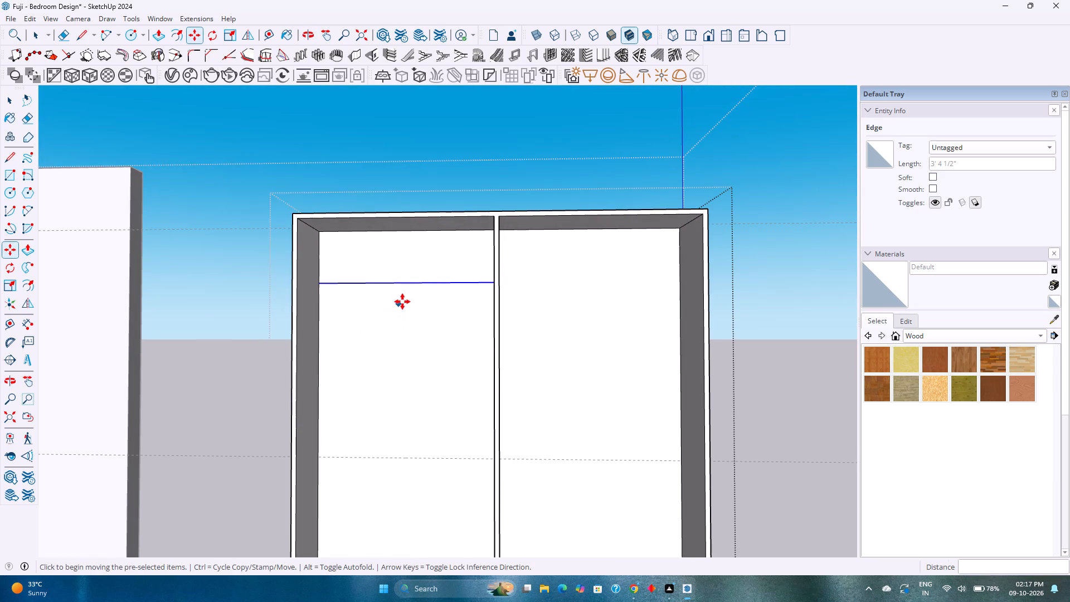
pyautogui.press('1')
pyautogui.press("'")
pyautogui.press('2')
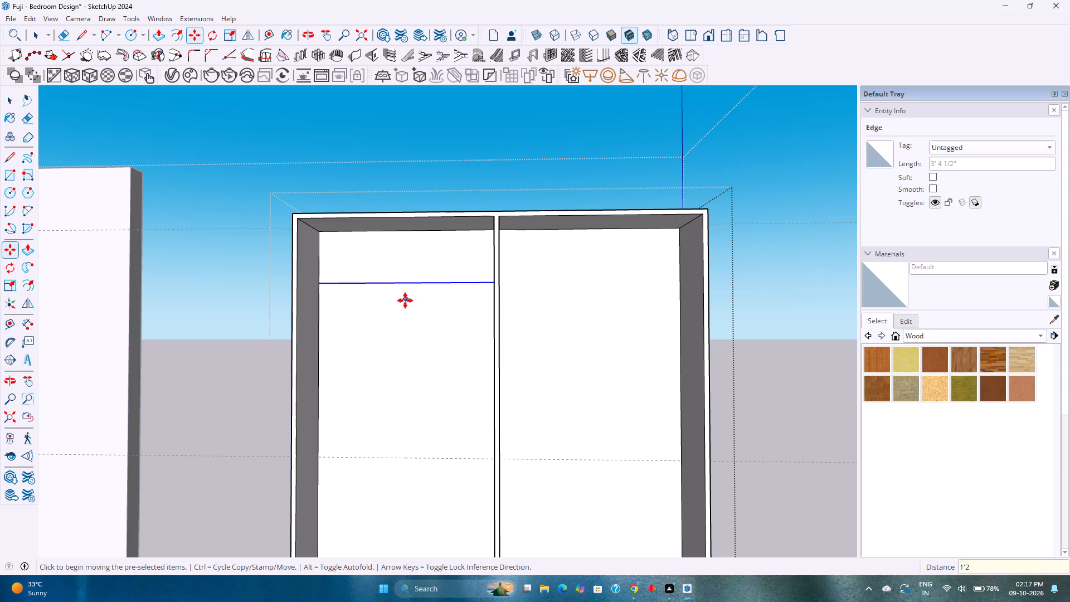
pyautogui.hotkey('shift', '"')
pyautogui.press('Return')
# Copy the new edge 1" downwards to outline the upper shelf's thickness.
pyautogui.click(411, 293)
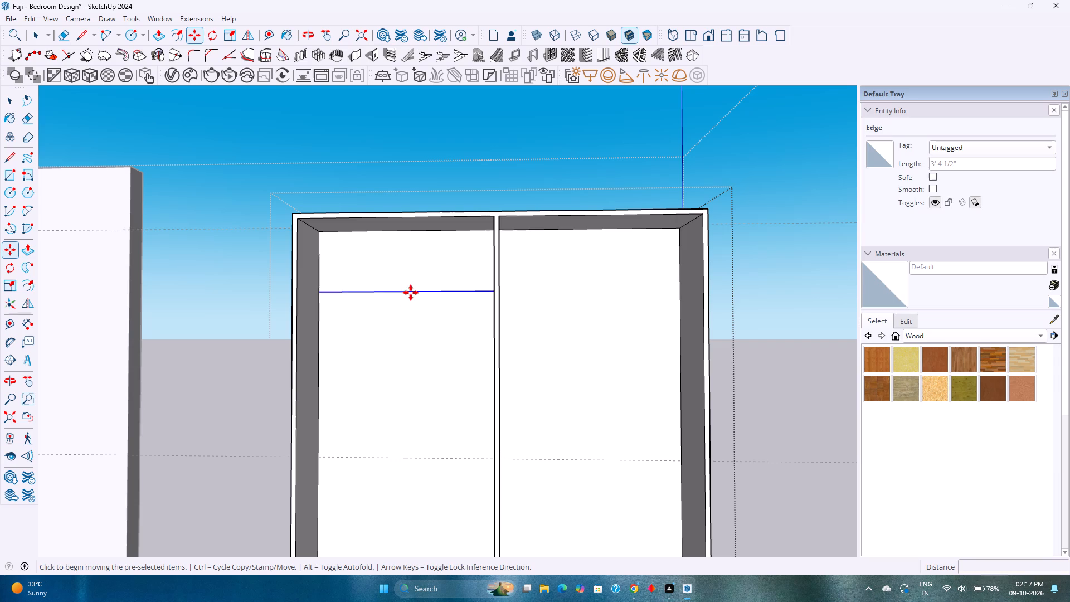
pyautogui.press('1')
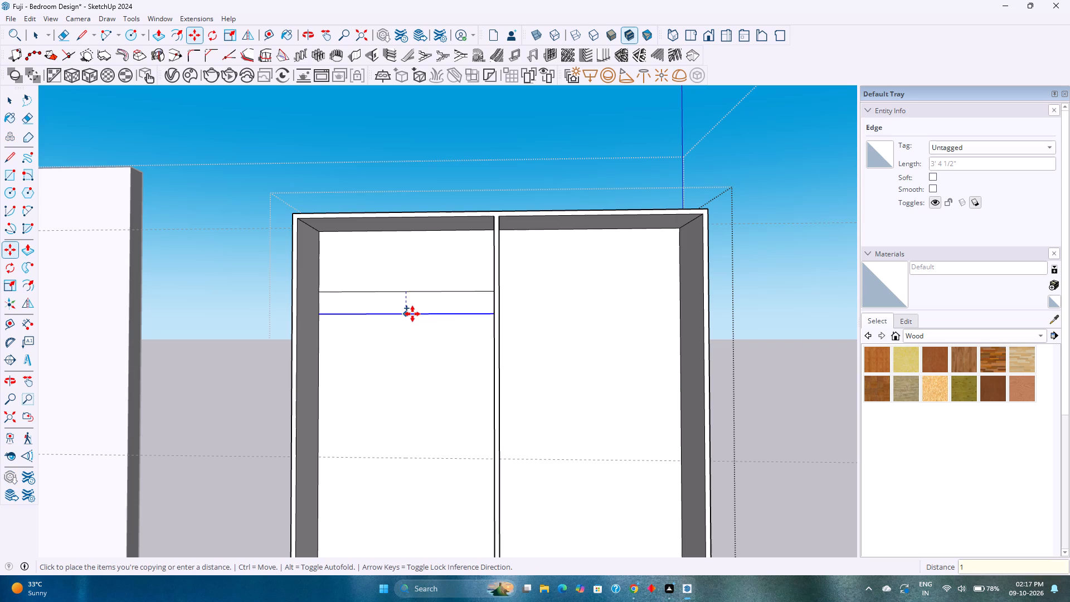
pyautogui.press('Return')
# Push/Pull the 1" shelf strip in the left compartment 1' 6.5" forward.
pyautogui.scroll(3, 412, 304)
pyautogui.press('p')
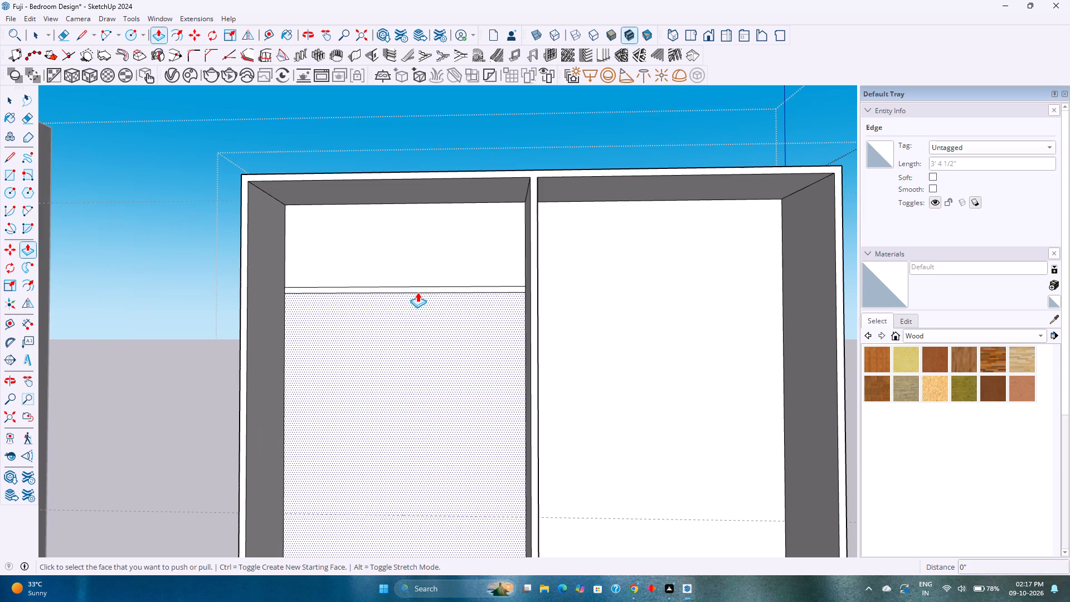
pyautogui.click(421, 290)
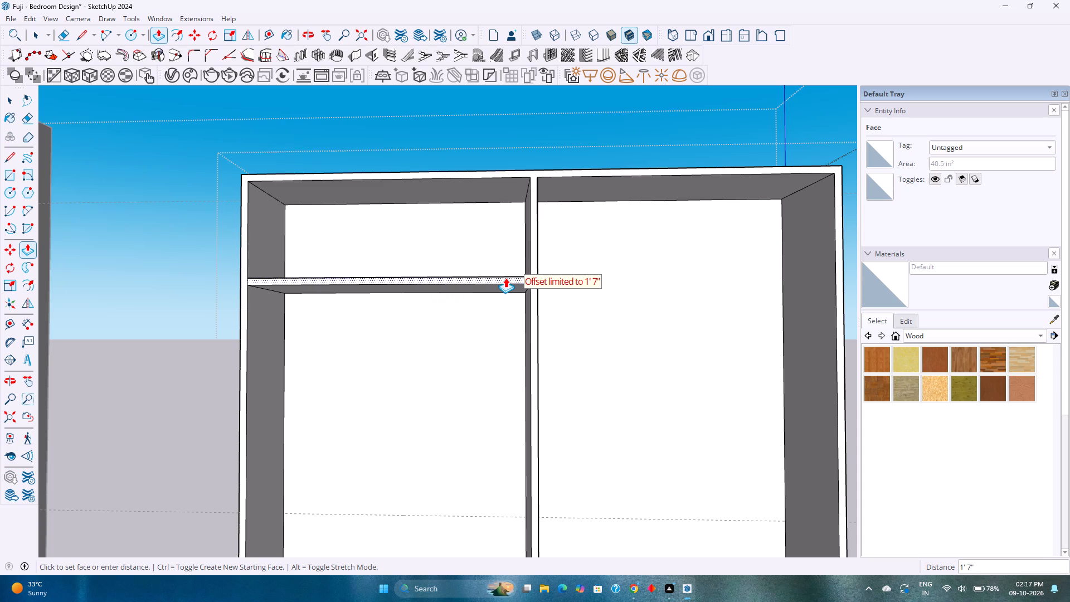
pyautogui.press('1')
pyautogui.press("'")
pyautogui.press('6')
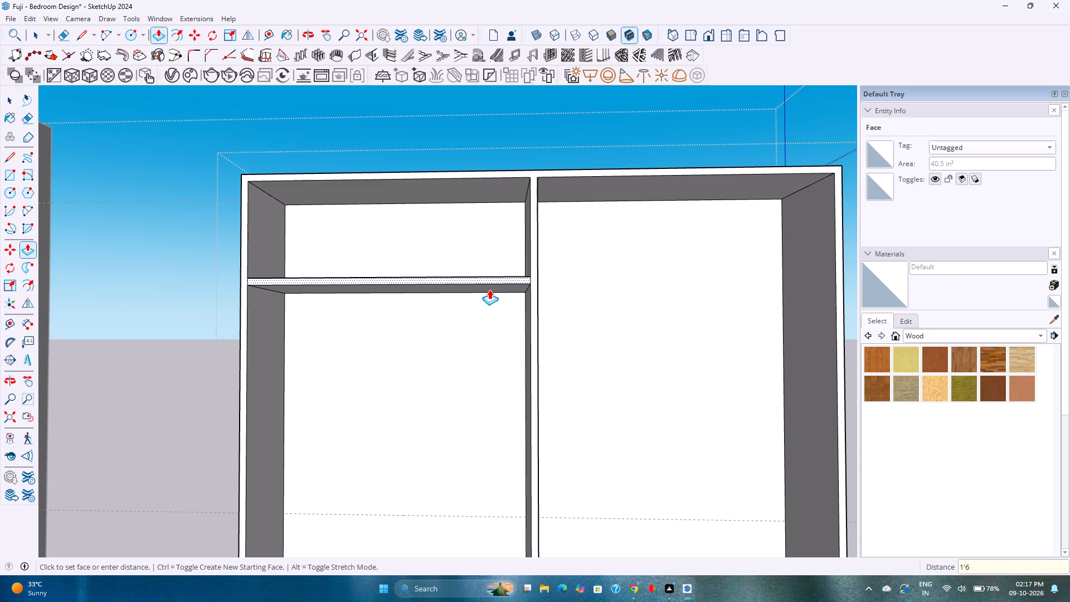
pyautogui.write('.5')
pyautogui.press('Return')
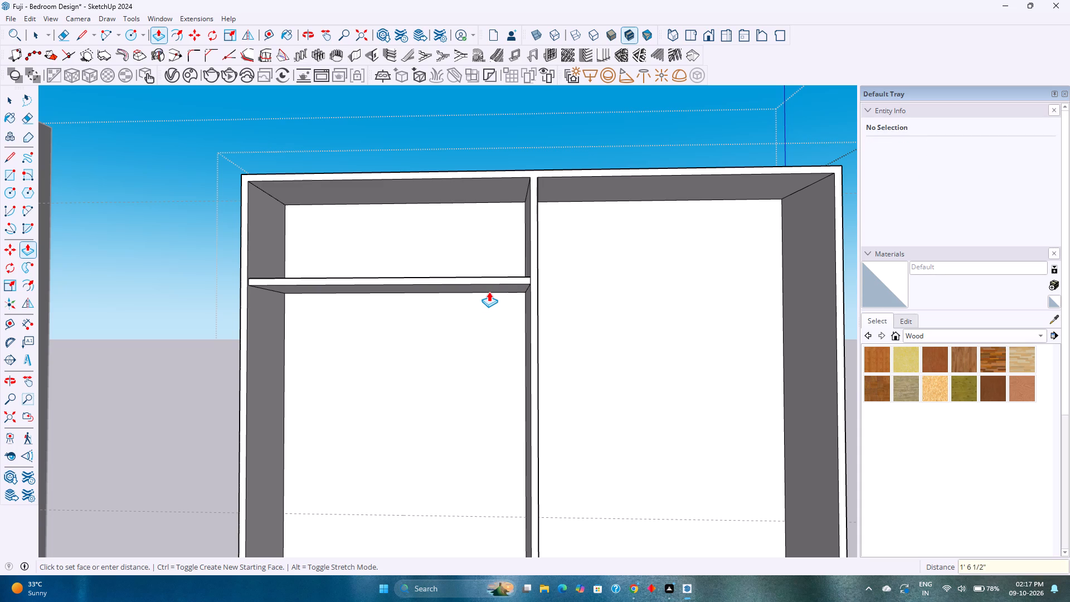
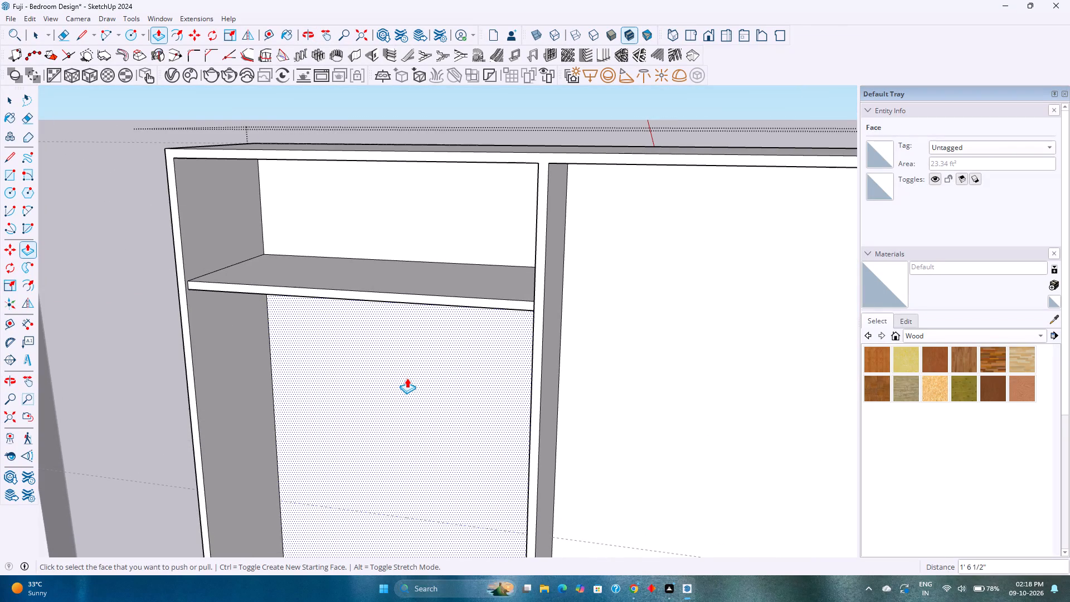
# Examine the wardrobe carcass and the upper shelf of its left compartment from several angles.
pyautogui.keyDown('shift'); pyautogui.moveTo(408, 377); pyautogui.dragTo(419, 327, button='middle'); pyautogui.keyUp('shift')
pyautogui.scroll(2, 416, 327)
pyautogui.keyDown('shift'); pyautogui.moveTo(415, 327); pyautogui.dragTo(357, 366, button='middle'); pyautogui.keyUp('shift')
pyautogui.moveTo(378, 355); pyautogui.dragTo(387, 352, button='middle')
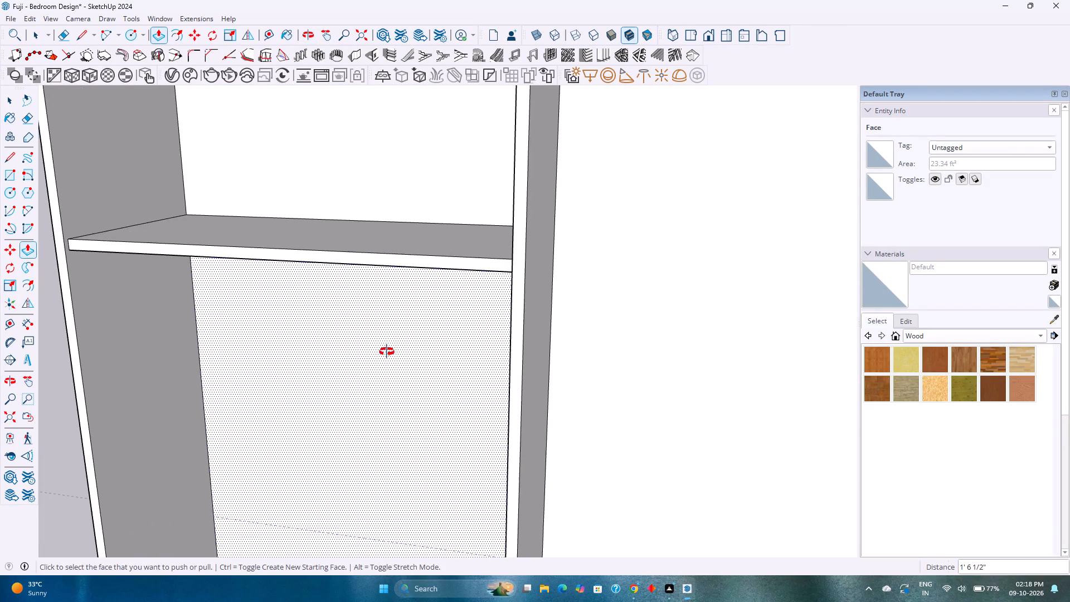
pyautogui.moveTo(387, 352); pyautogui.dragTo(436, 337, button='middle')
pyautogui.scroll(-5, 449, 329)
pyautogui.keyDown('shift'); pyautogui.moveTo(437, 374); pyautogui.dragTo(440, 317, button='middle'); pyautogui.keyUp('shift')
pyautogui.scroll(-2, 440, 317)
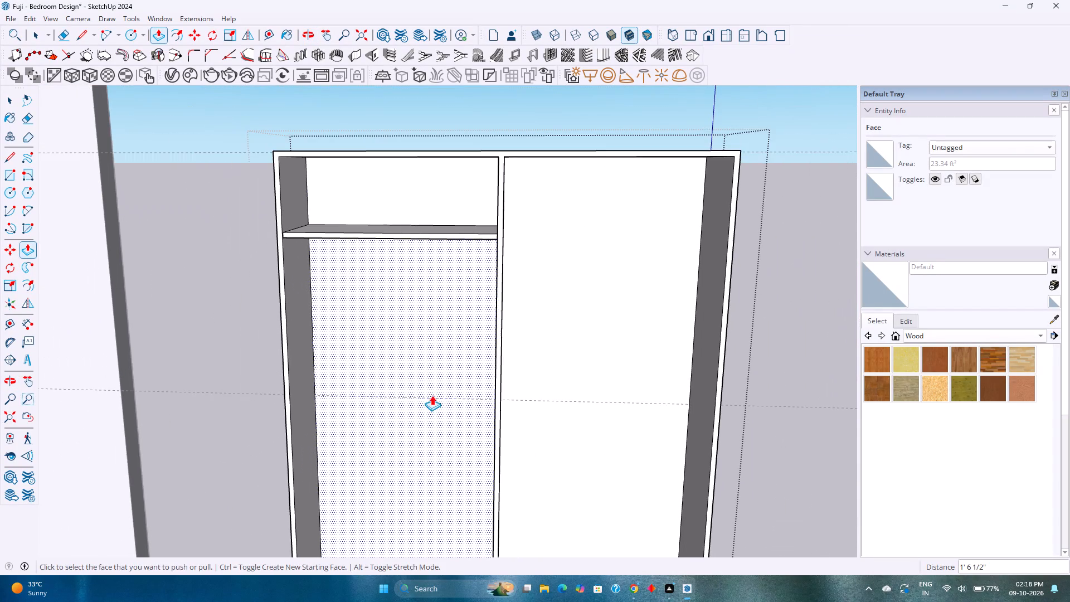
pyautogui.keyDown('shift'); pyautogui.moveTo(427, 407); pyautogui.dragTo(429, 332, button='middle'); pyautogui.keyUp('shift')
pyautogui.keyDown('shift'); pyautogui.scroll(-1, 429, 332); pyautogui.keyUp('shift')
pyautogui.keyDown('shift'); pyautogui.moveTo(431, 399); pyautogui.dragTo(434, 453, button='middle'); pyautogui.keyUp('shift')
pyautogui.moveTo(413, 453); pyautogui.dragTo(383, 379, button='middle')
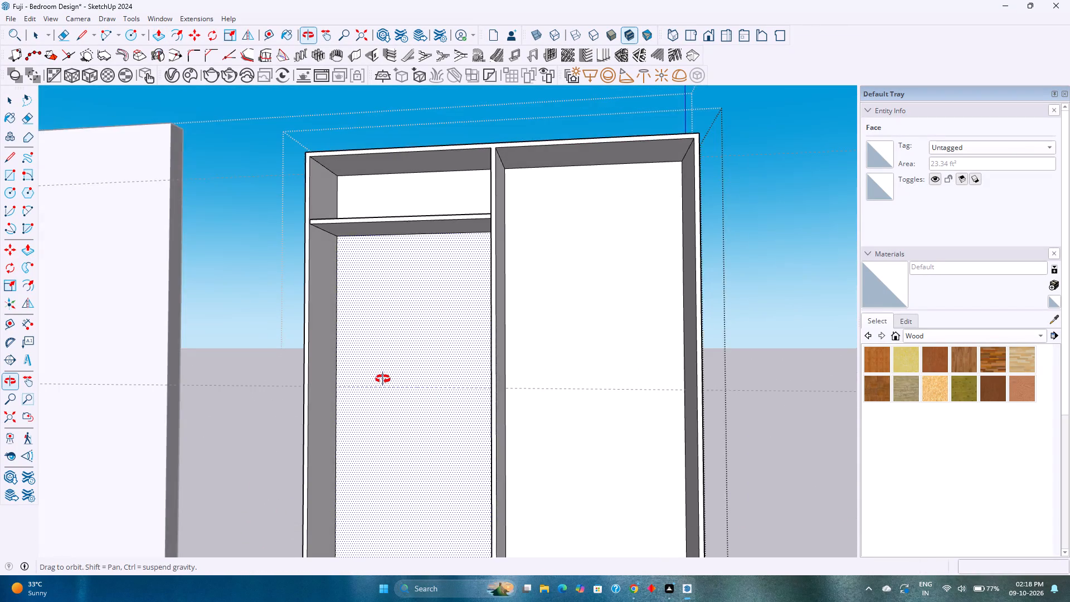
pyautogui.moveTo(383, 379); pyautogui.dragTo(406, 374, button='middle')
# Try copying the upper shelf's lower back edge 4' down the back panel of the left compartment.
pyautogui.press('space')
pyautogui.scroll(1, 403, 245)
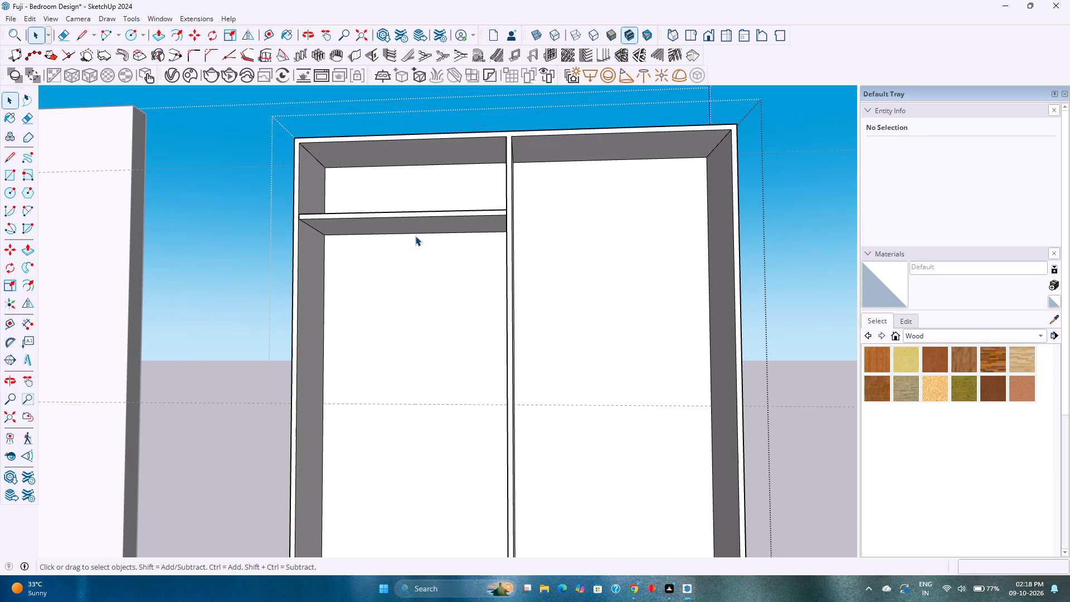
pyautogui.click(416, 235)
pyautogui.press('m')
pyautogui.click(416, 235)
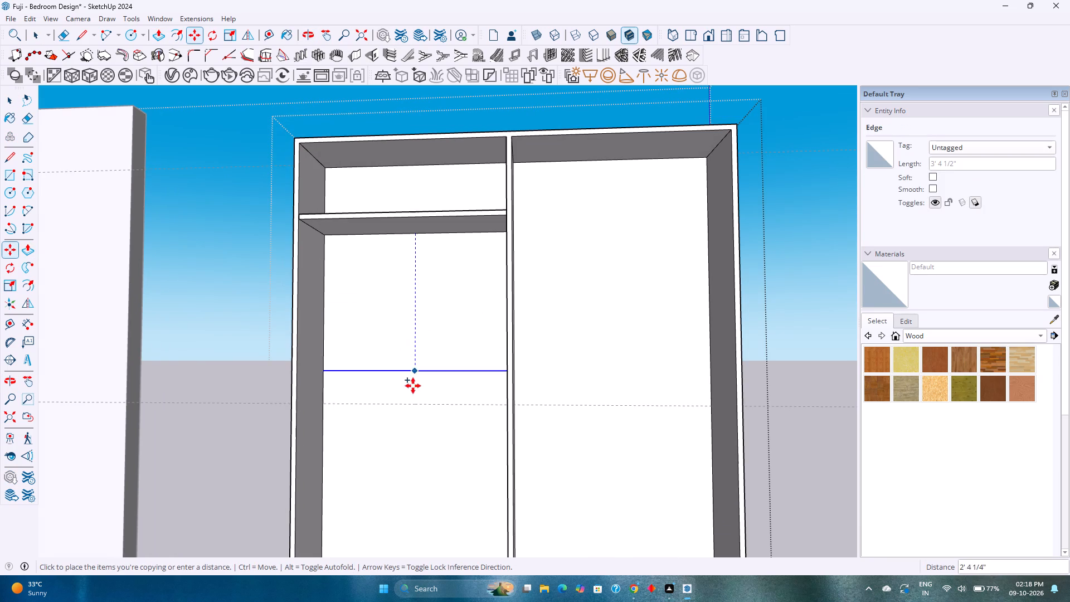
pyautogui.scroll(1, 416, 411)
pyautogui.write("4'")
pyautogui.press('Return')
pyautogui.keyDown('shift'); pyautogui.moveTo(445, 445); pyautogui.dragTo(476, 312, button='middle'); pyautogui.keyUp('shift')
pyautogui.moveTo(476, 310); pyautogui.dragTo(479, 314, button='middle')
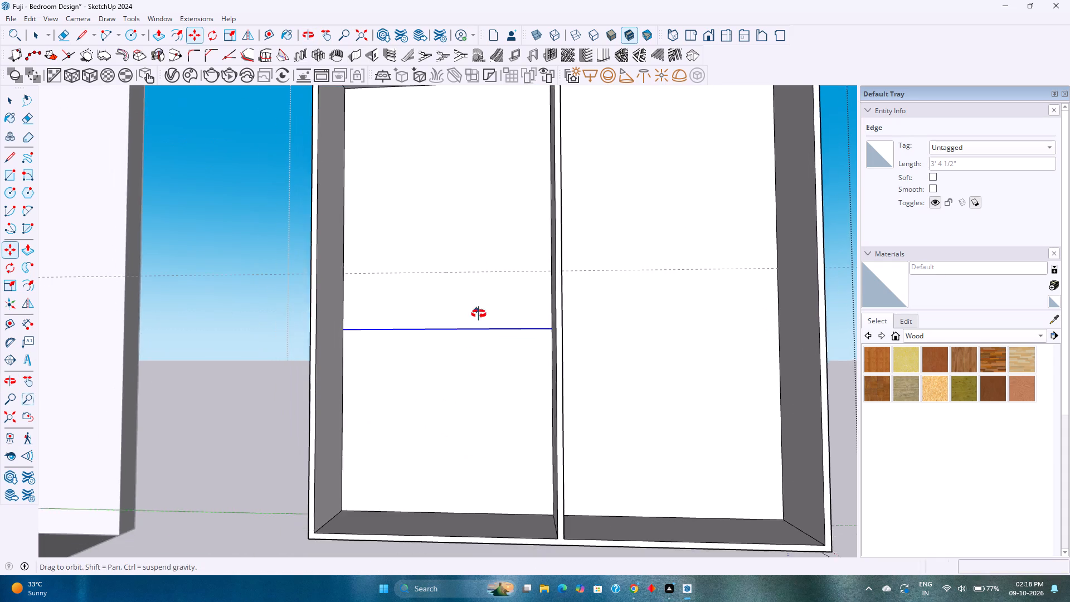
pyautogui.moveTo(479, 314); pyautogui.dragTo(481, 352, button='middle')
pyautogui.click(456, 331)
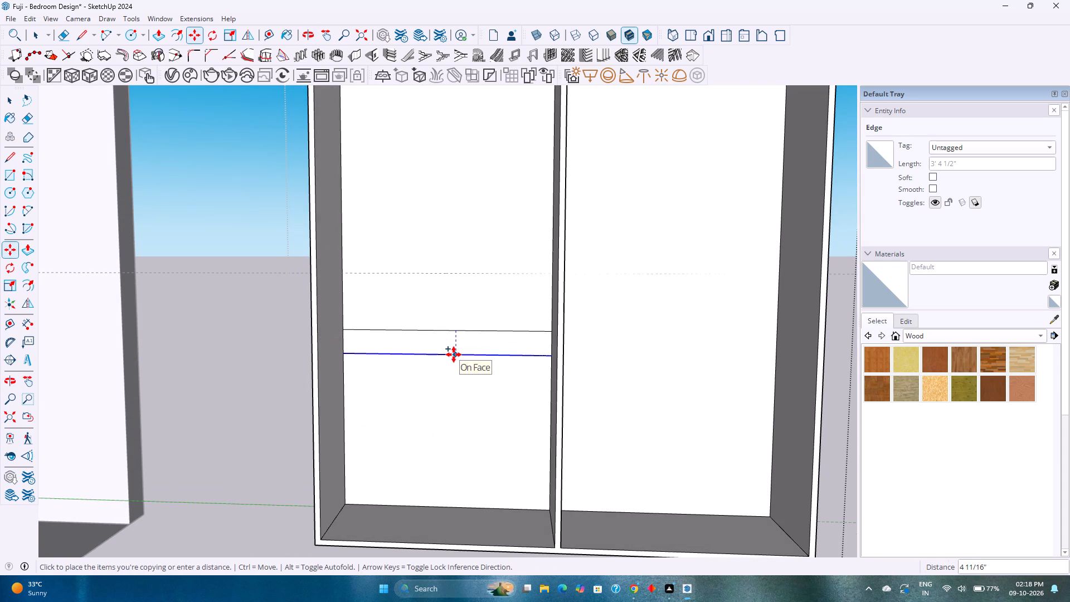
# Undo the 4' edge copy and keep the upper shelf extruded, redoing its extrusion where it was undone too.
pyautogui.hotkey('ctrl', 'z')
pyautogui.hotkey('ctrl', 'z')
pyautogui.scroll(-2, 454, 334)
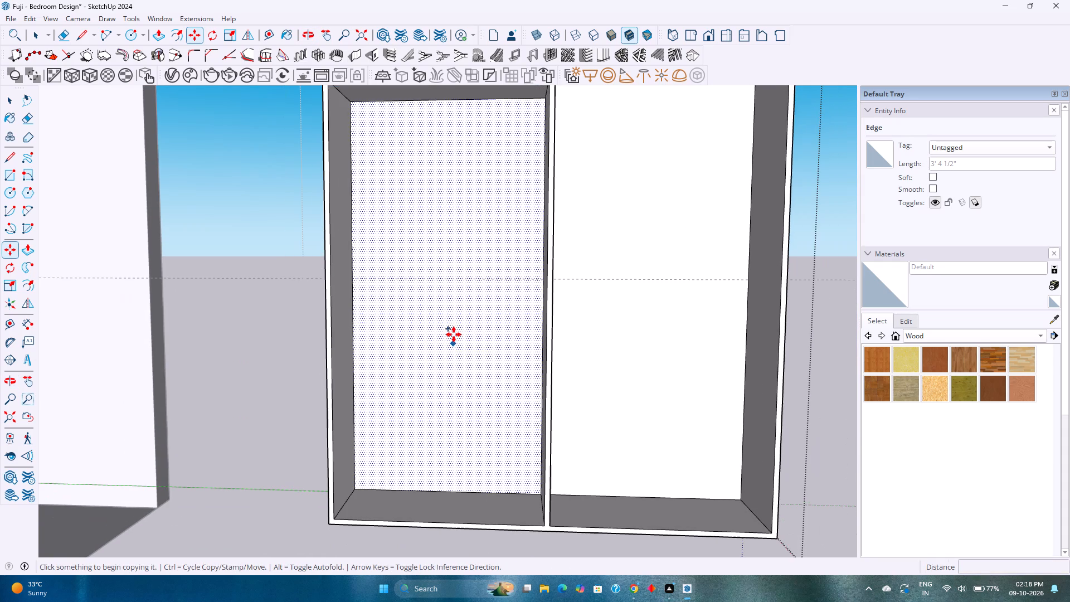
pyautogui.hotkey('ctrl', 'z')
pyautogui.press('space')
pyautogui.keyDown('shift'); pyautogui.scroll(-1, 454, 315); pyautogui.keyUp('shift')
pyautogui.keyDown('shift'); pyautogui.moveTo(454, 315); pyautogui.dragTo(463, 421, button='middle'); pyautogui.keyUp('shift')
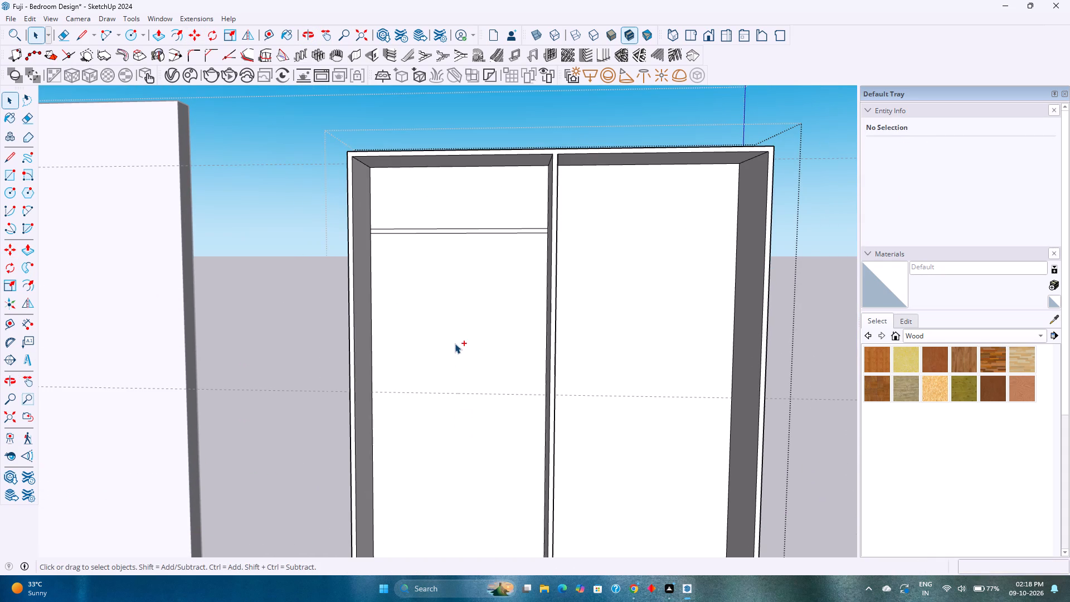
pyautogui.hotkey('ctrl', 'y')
# Copy the upper shelf's lower back edge 3'8" down the back panel, then copy it 1" lower to outline a second shelf.
pyautogui.scroll(3, 473, 253)
pyautogui.moveTo(473, 253); pyautogui.dragTo(474, 226, button='middle')
pyautogui.click(476, 226)
pyautogui.press('m')
pyautogui.click(476, 227)
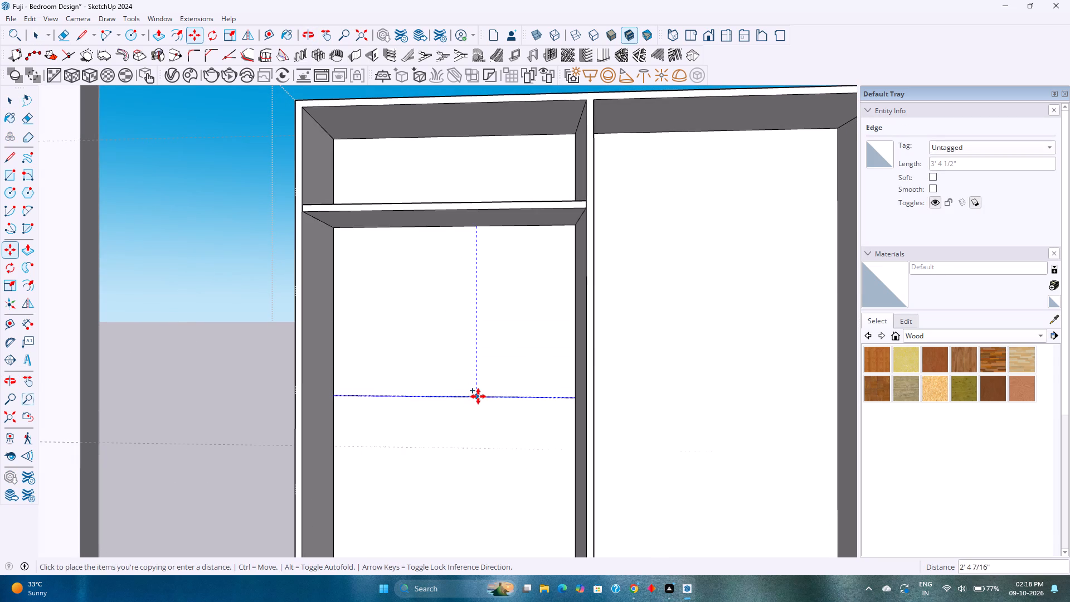
pyautogui.press('3')
pyautogui.press("'")
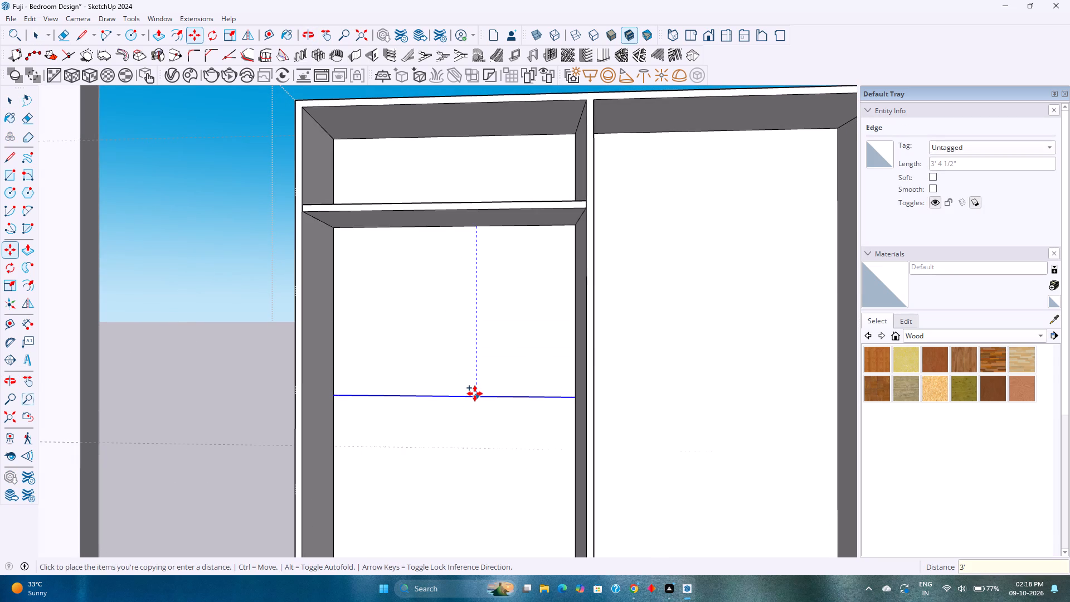
pyautogui.press('8')
pyautogui.press('Return')
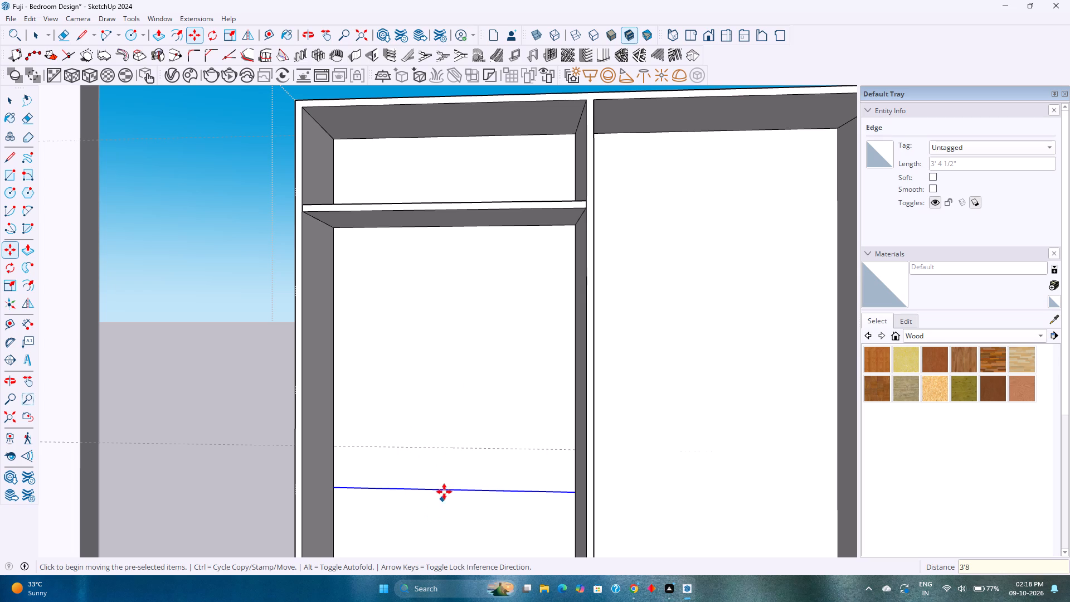
pyautogui.click(444, 490)
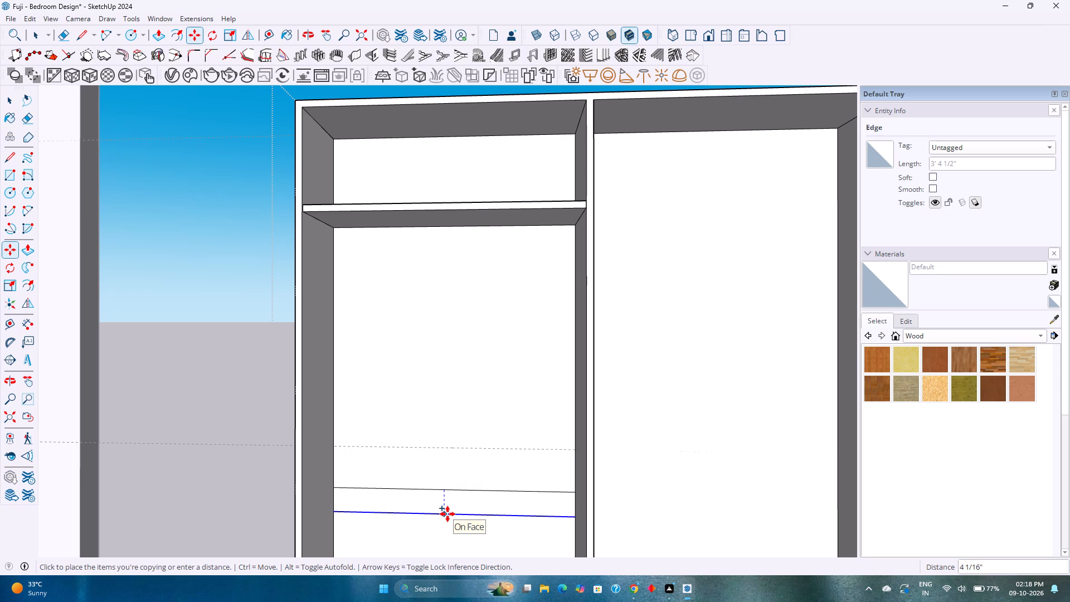
pyautogui.press('Up')
pyautogui.press('1')
pyautogui.press('Return')
# Push/Pull the 1" strip forward into a second shelf with the same depth as the upper one.
pyautogui.press('p')
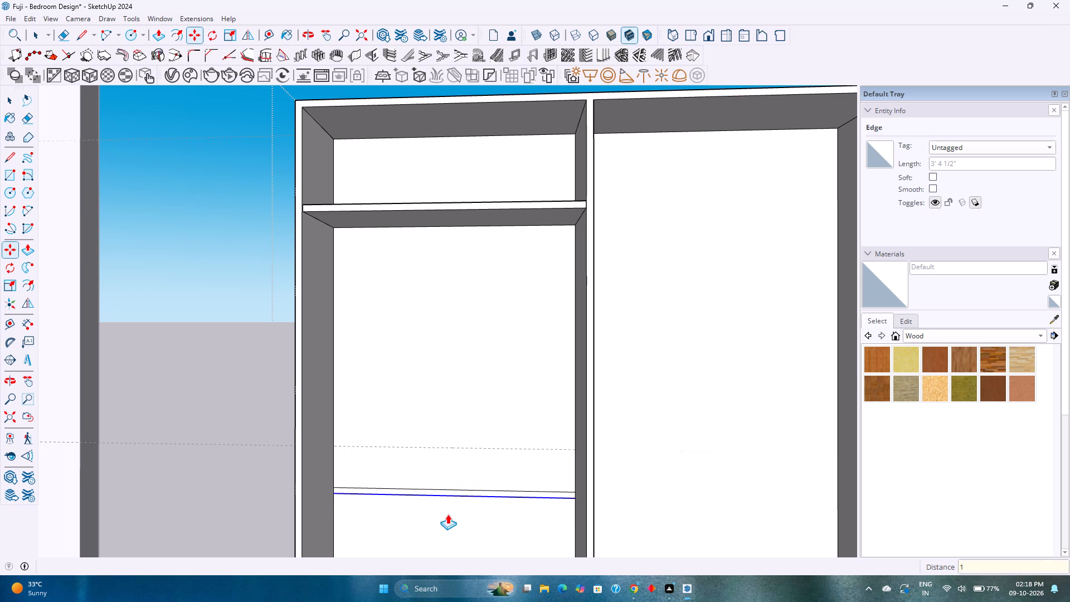
pyautogui.doubleClick(464, 494)
pyautogui.press('space')
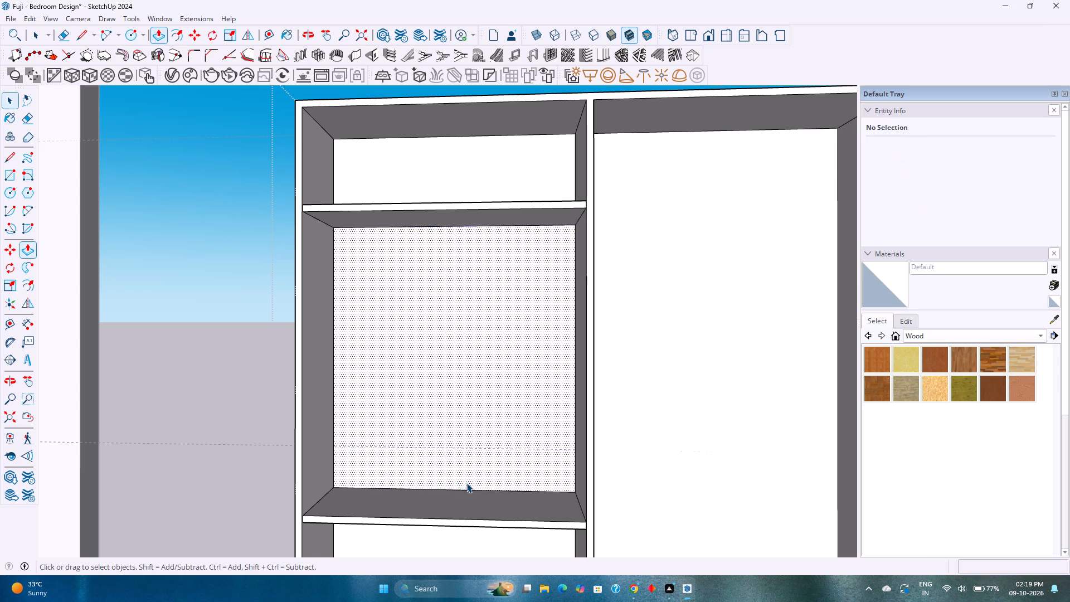
# Examine the wardrobe with both left-compartment shelves from the front and from several angles.
pyautogui.scroll(-2, 466, 482)
pyautogui.keyDown('shift'); pyautogui.moveTo(466, 482); pyautogui.dragTo(464, 415, button='middle'); pyautogui.keyUp('shift')
pyautogui.moveTo(464, 411); pyautogui.dragTo(444, 440, button='middle')
pyautogui.scroll(-2, 439, 423)
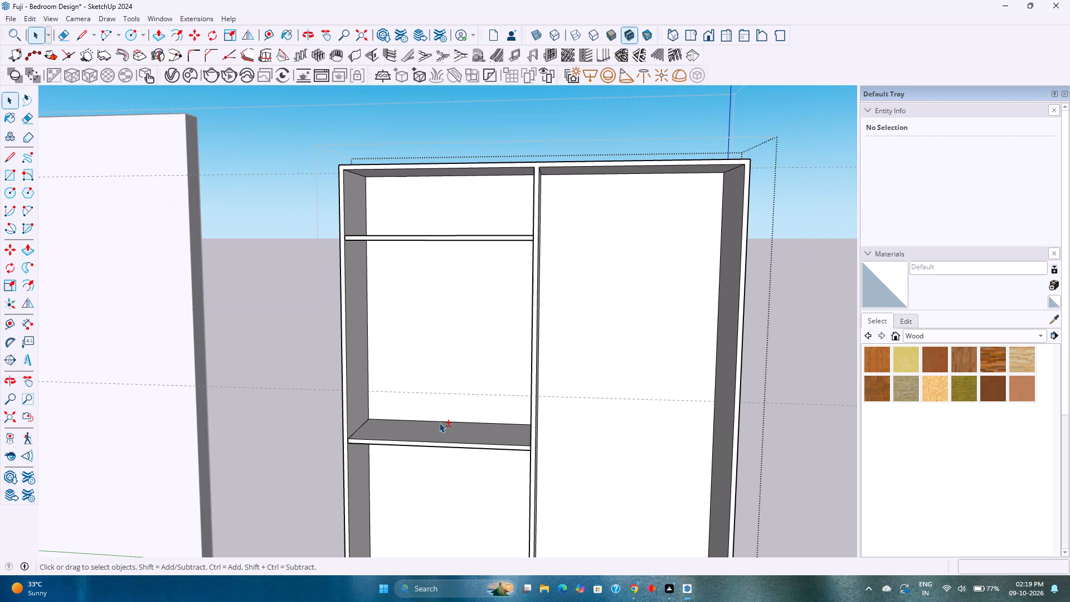
pyautogui.keyDown('shift'); pyautogui.moveTo(441, 421); pyautogui.dragTo(446, 366, button='middle'); pyautogui.keyUp('shift')
pyautogui.moveTo(475, 396); pyautogui.dragTo(518, 415, button='middle')
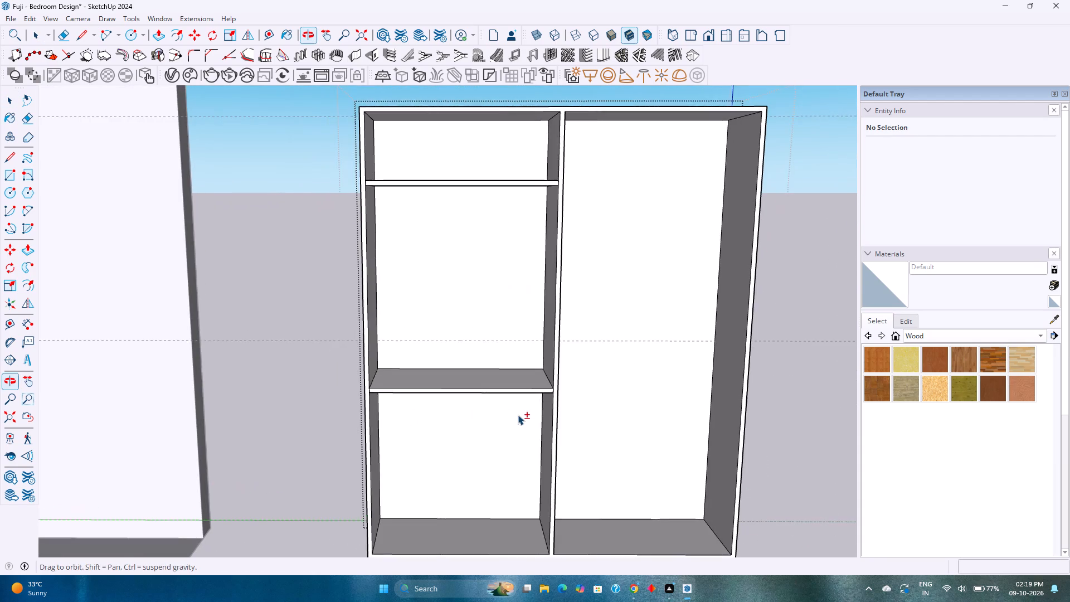
pyautogui.moveTo(518, 415); pyautogui.dragTo(517, 415, button='middle')
pyautogui.keyDown('shift'); pyautogui.moveTo(518, 415); pyautogui.dragTo(465, 412, button='middle'); pyautogui.keyUp('shift')
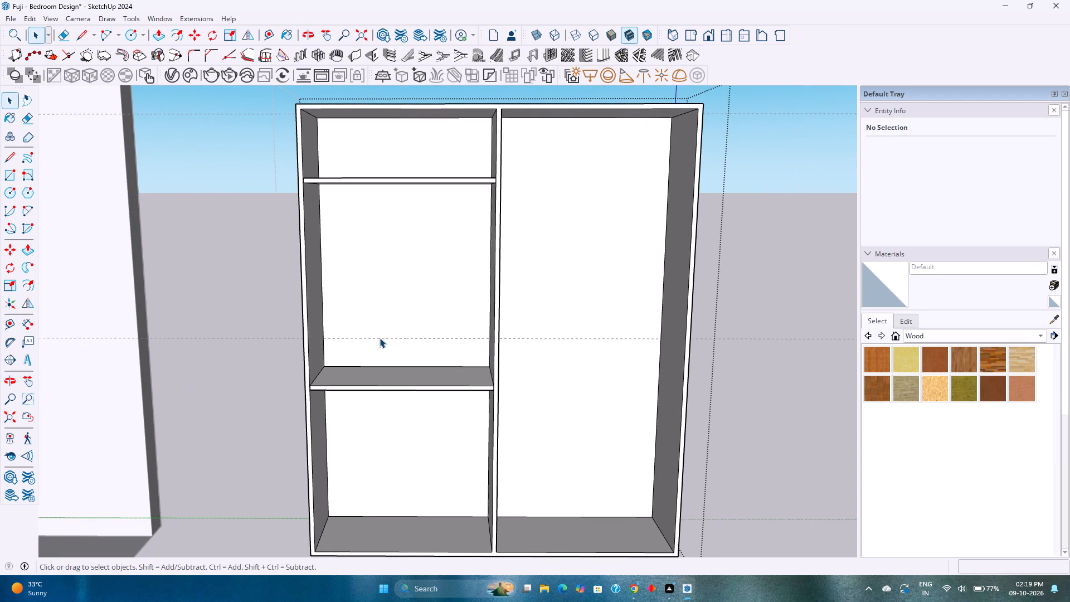
pyautogui.moveTo(378, 357); pyautogui.dragTo(433, 348, button='middle')
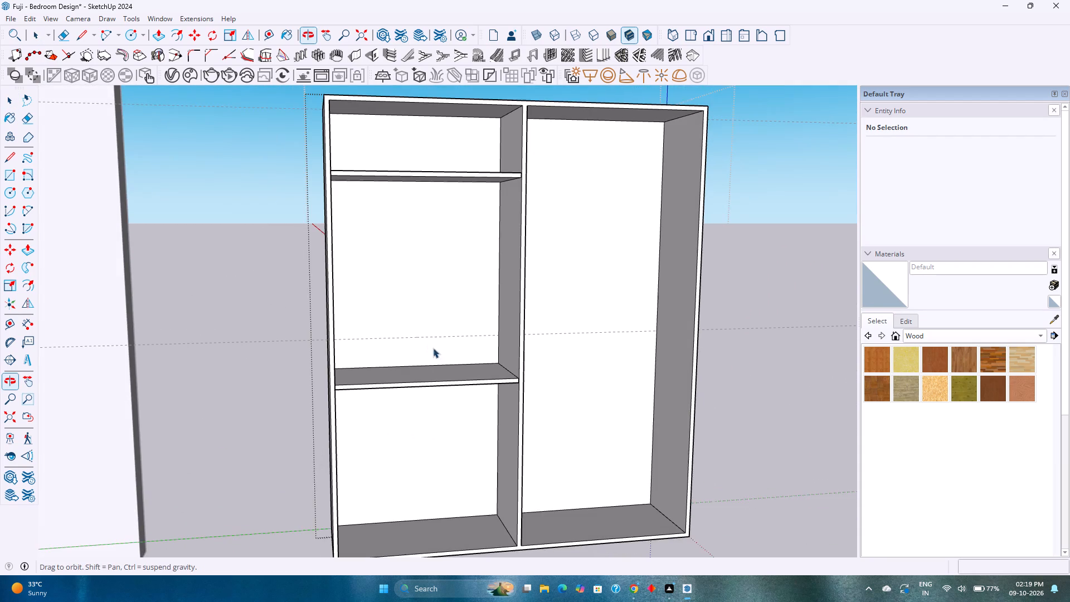
pyautogui.keyDown('shift'); pyautogui.moveTo(447, 421); pyautogui.dragTo(434, 349, button='middle'); pyautogui.keyUp('shift')
pyautogui.moveTo(458, 376); pyautogui.dragTo(355, 327, button='middle')
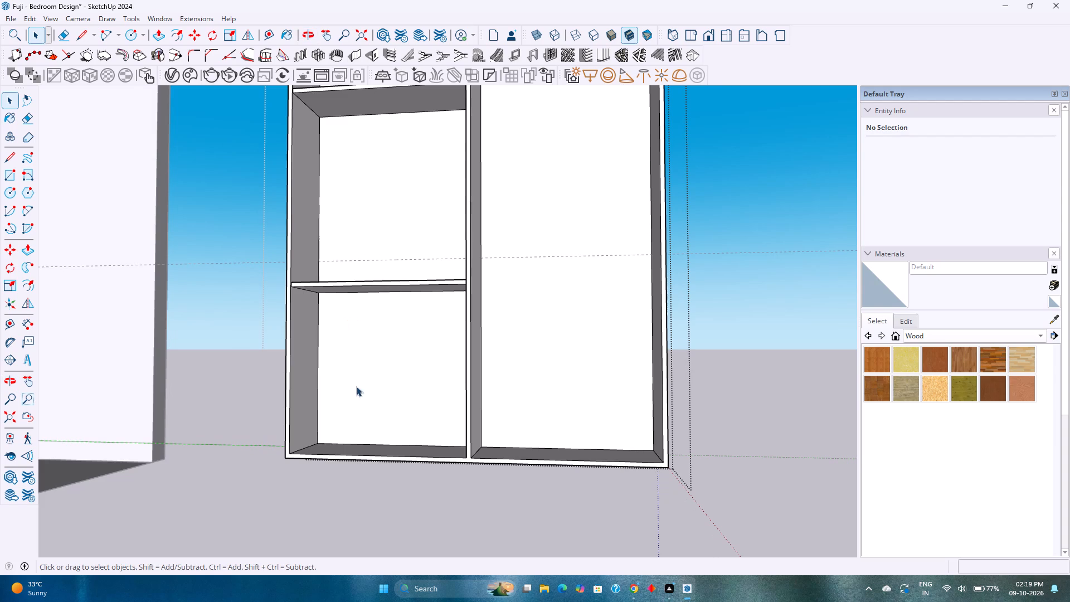
pyautogui.scroll(-2, 379, 348)
pyautogui.moveTo(379, 348); pyautogui.dragTo(395, 373, button='middle')
pyautogui.keyDown('shift'); pyautogui.moveTo(398, 361); pyautogui.dragTo(404, 402, button='middle'); pyautogui.keyUp('shift')
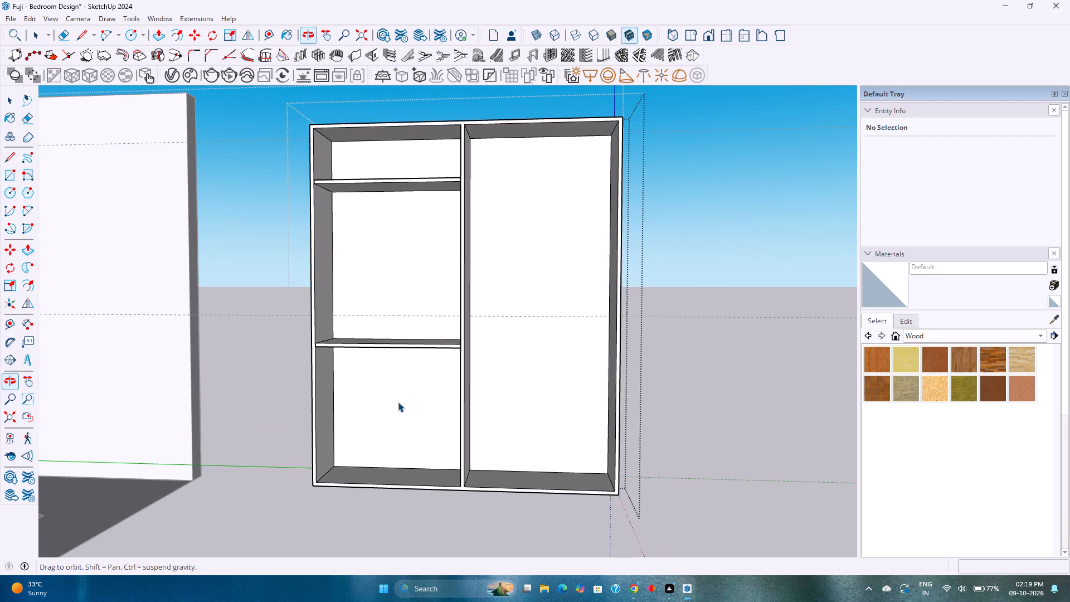
pyautogui.moveTo(397, 402); pyautogui.dragTo(428, 389, button='middle')
pyautogui.scroll(1, 411, 323)
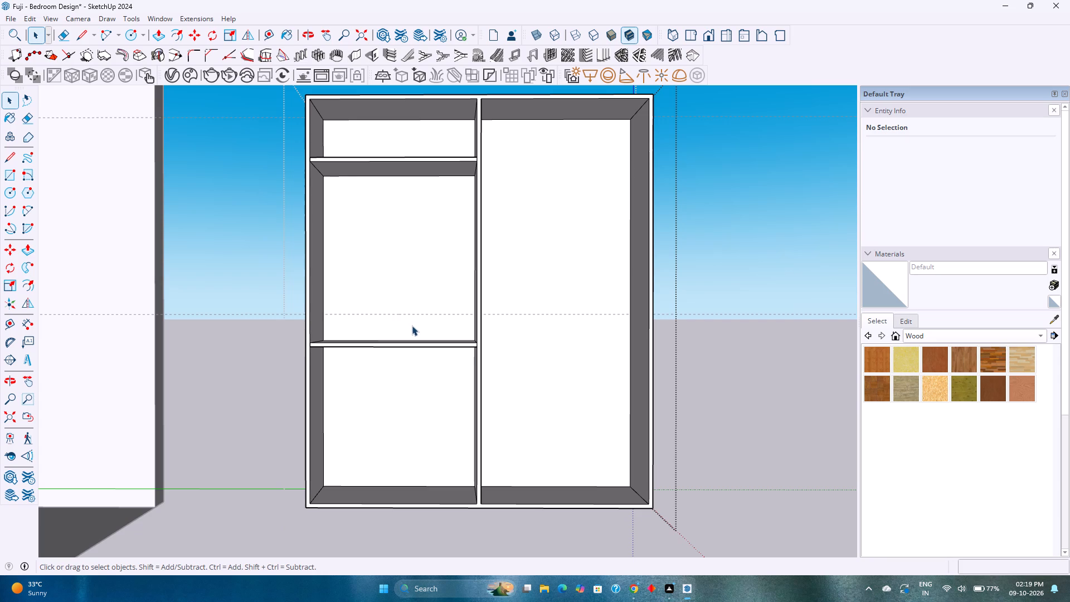
# Copy the right vertical back edge between the two shelves 1'2" along the green axis, across the back panel.
pyautogui.scroll(2, 468, 254)
pyautogui.moveTo(468, 254); pyautogui.dragTo(468, 256, button='middle')
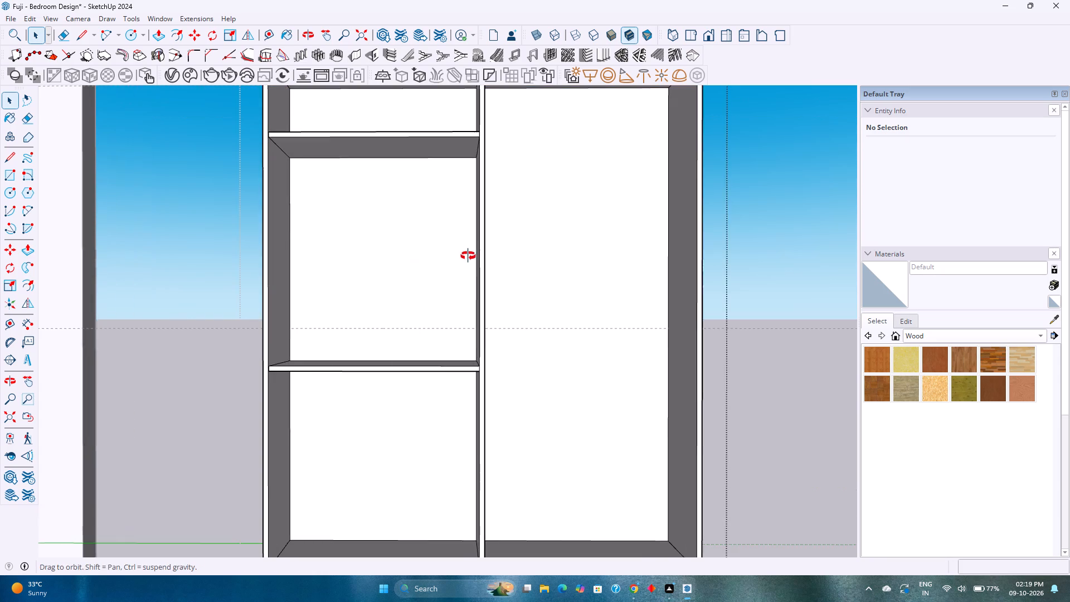
pyautogui.moveTo(468, 256); pyautogui.dragTo(545, 292, button='middle')
pyautogui.scroll(3, 461, 237)
pyautogui.click(479, 225)
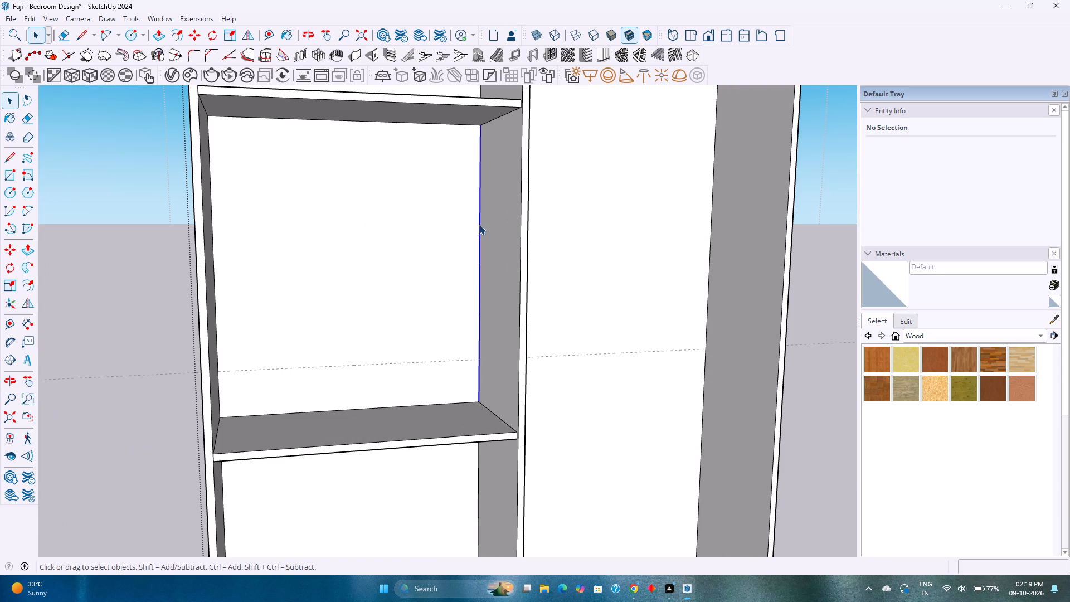
pyautogui.press(',')
pyautogui.press('m')
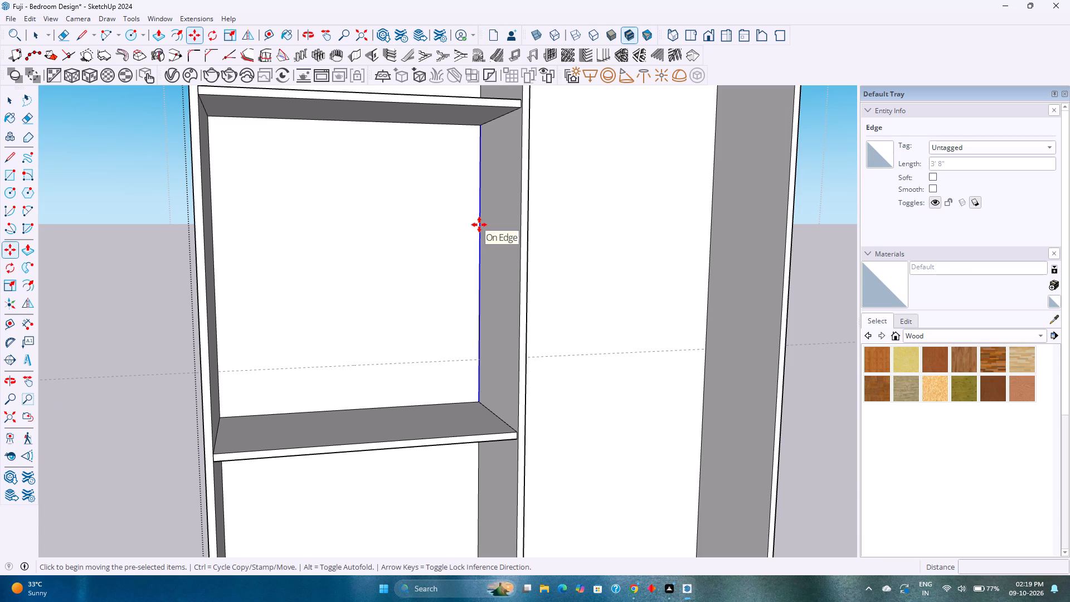
pyautogui.click(479, 225)
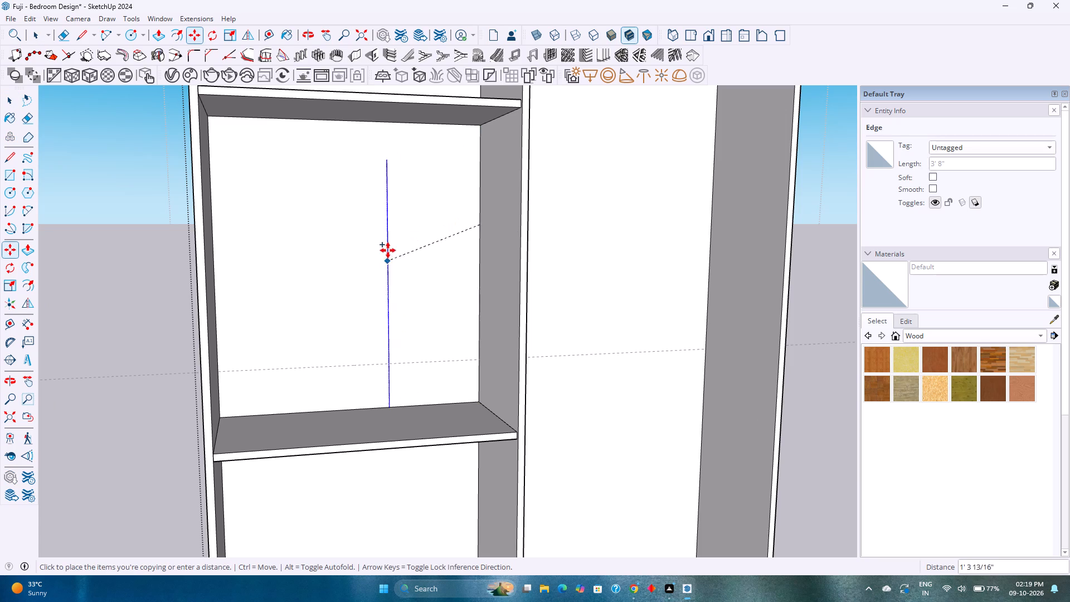
pyautogui.press('Left')
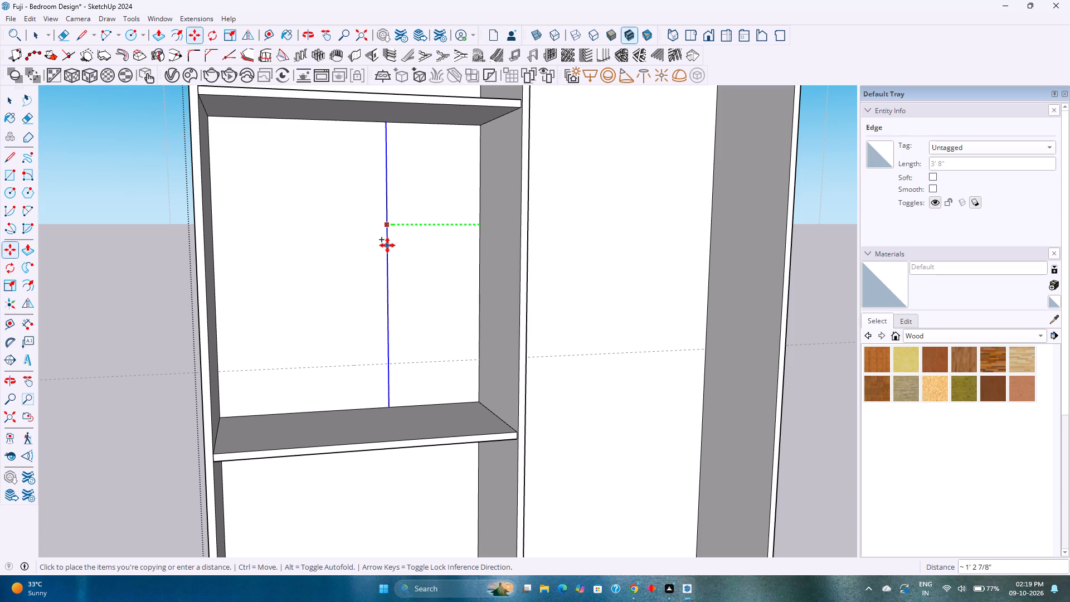
pyautogui.press('1')
pyautogui.write("'2")
pyautogui.press('Return')
# Copy the new vertical edge 0.7" further toward the left side panel to outline a divider's thickness.
pyautogui.moveTo(387, 247); pyautogui.dragTo(332, 237, button='middle')
pyautogui.click(396, 216)
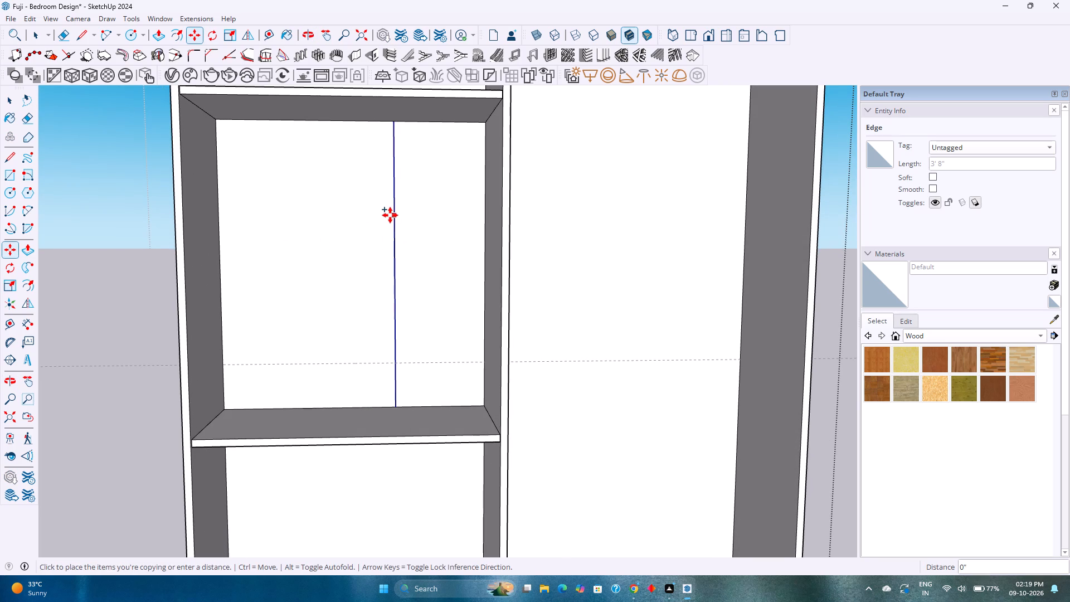
pyautogui.write('0.')
pyautogui.press('5')
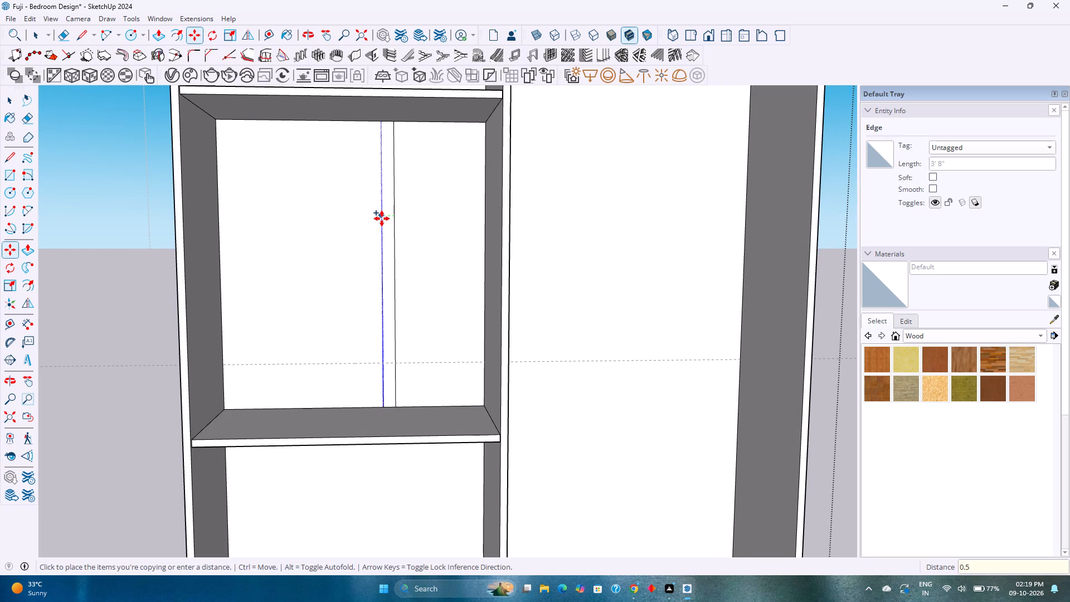
pyautogui.press('Return')
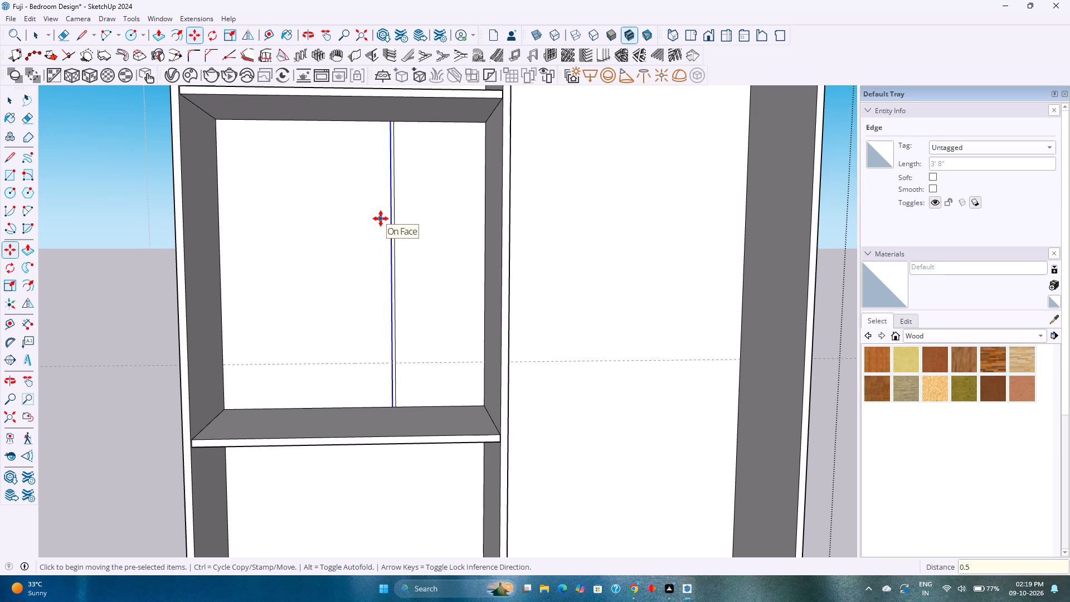
pyautogui.press('0')
pyautogui.press('.')
pyautogui.press('7')
pyautogui.press('Return')
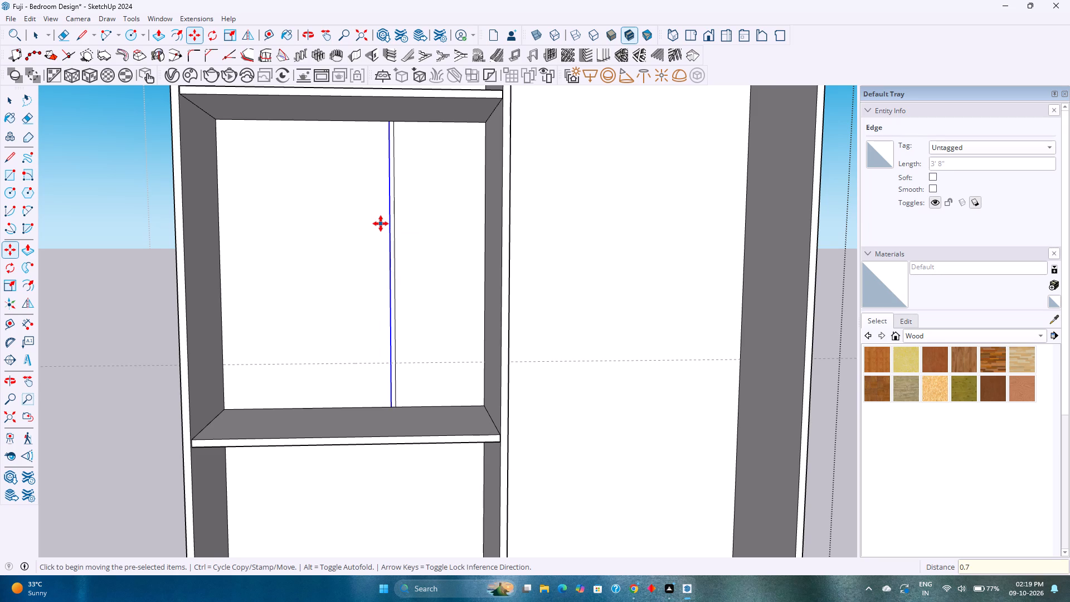
# Push/Pull the 0.7" vertical strip forward into a divider between the two shelves, matching the shelf depth.
pyautogui.press('p')
pyautogui.doubleClick(390, 221)
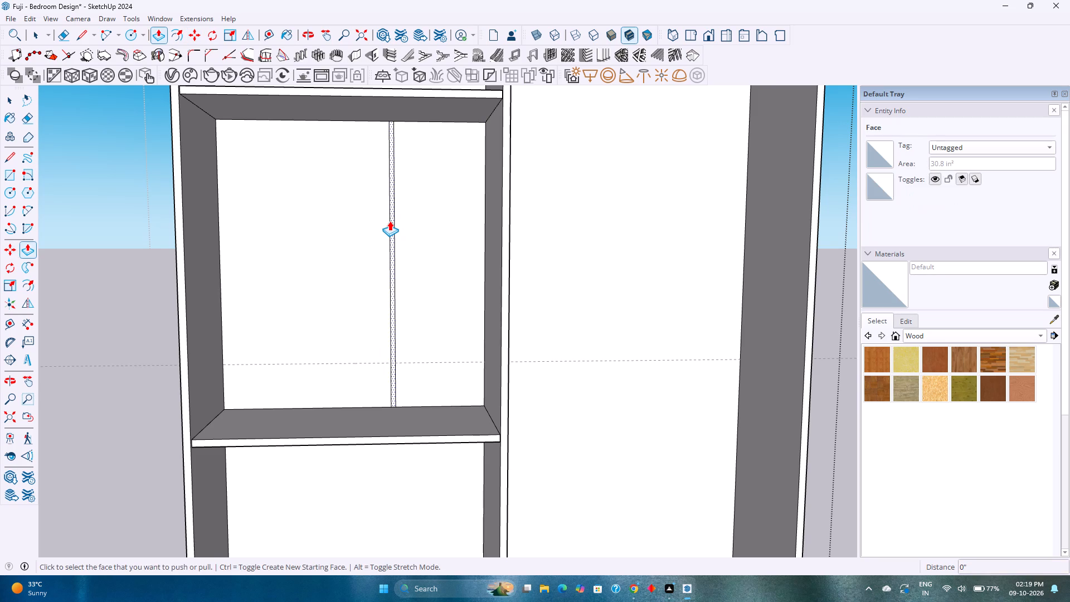
# Copy the narrow bay's bottom back edge up the blue axis to the upper shelf, dividing the height into 4 equal spaces.
pyautogui.moveTo(454, 273); pyautogui.dragTo(422, 323, button='middle')
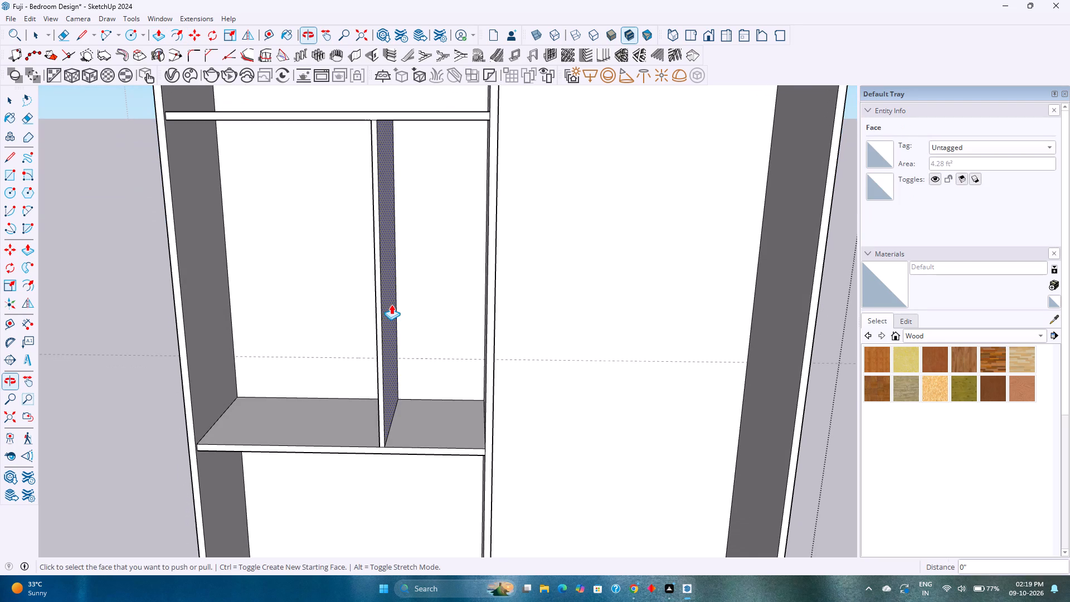
pyautogui.press('space')
pyautogui.click(451, 400)
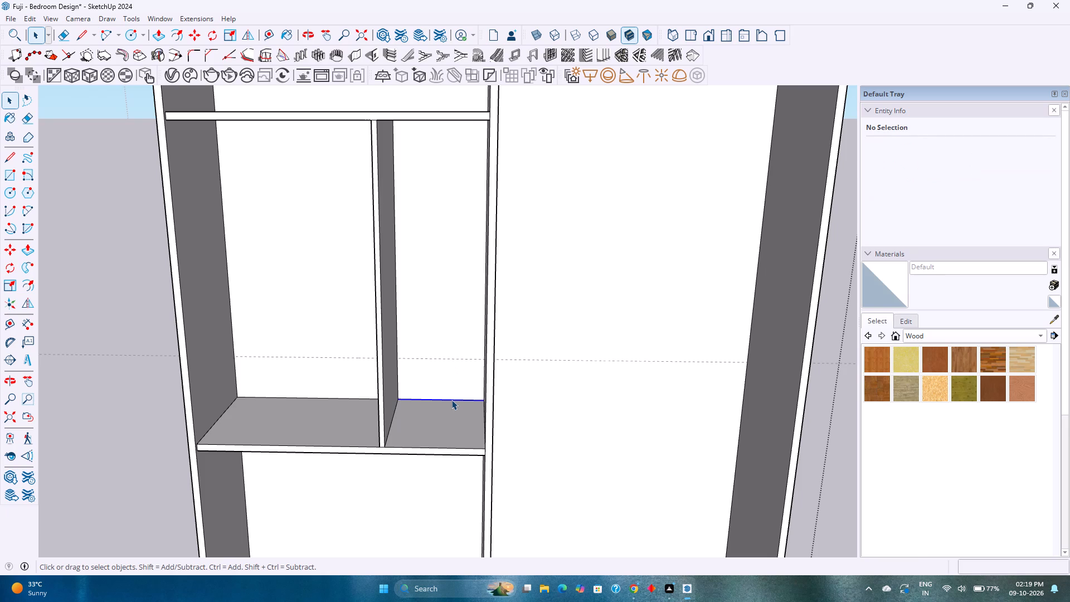
pyautogui.press('m')
pyautogui.click(451, 399)
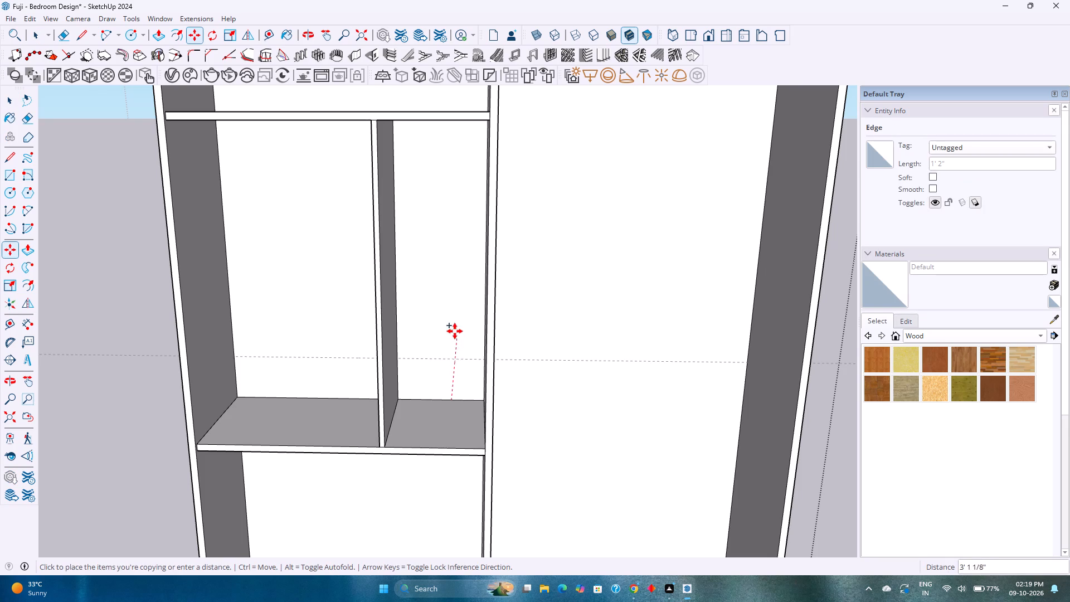
pyautogui.keyDown('shift'); pyautogui.moveTo(445, 259); pyautogui.dragTo(460, 424, button='middle'); pyautogui.keyUp('shift')
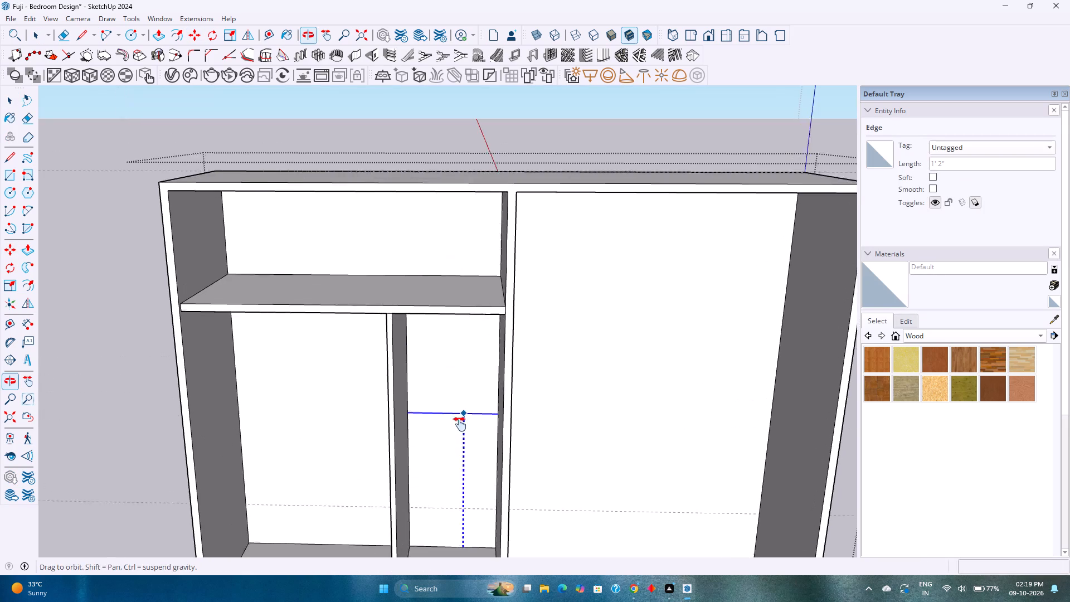
pyautogui.keyDown('shift'); pyautogui.moveTo(460, 424); pyautogui.dragTo(460, 425, button='middle'); pyautogui.keyUp('shift')
pyautogui.moveTo(460, 423); pyautogui.dragTo(443, 319, button='middle')
pyautogui.press('Up')
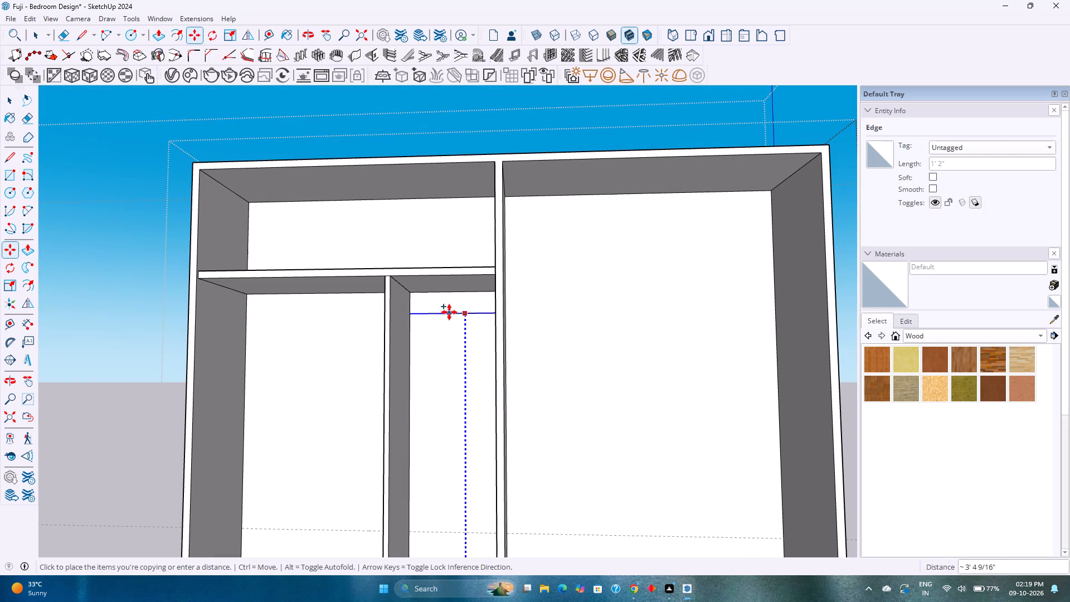
pyautogui.click(465, 294)
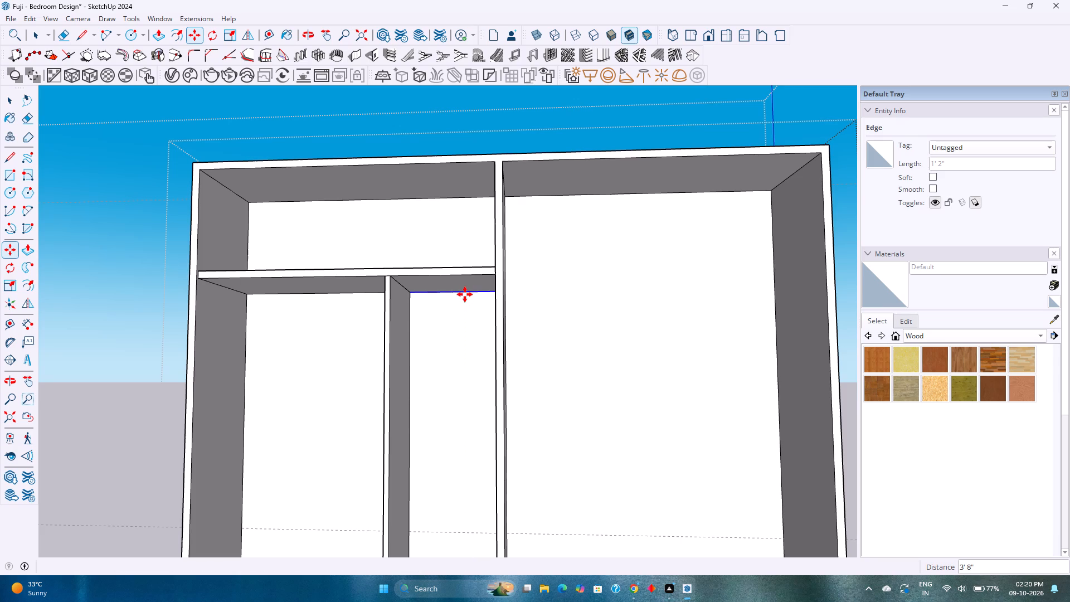
pyautogui.write('/4')
pyautogui.press('Return')
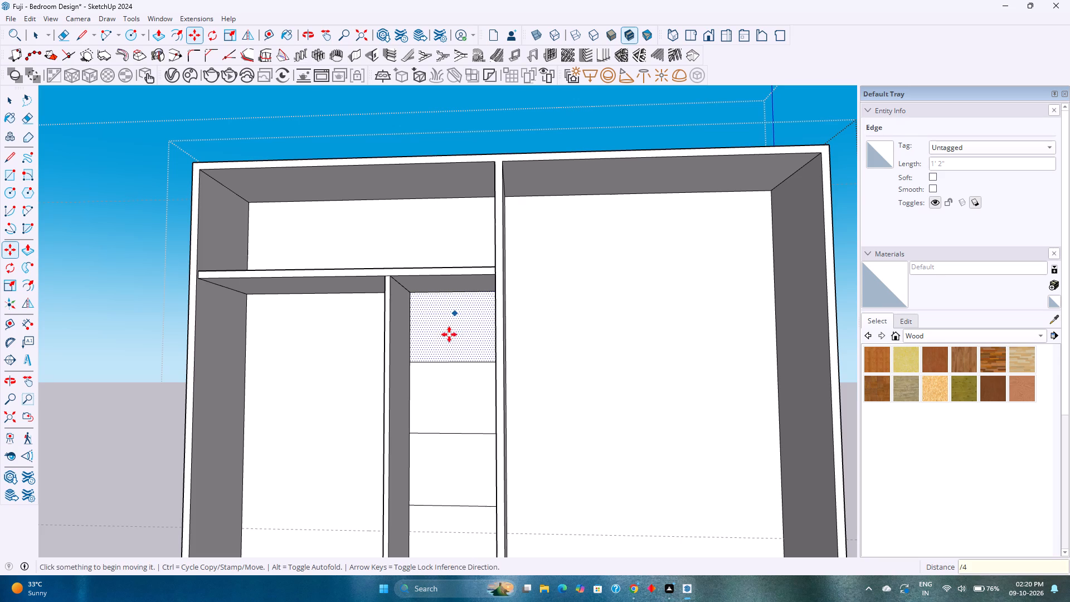
# Change the copied edges' division of the narrow bay's back panel to 3 equal spaces.
pyautogui.keyDown('shift'); pyautogui.moveTo(453, 381); pyautogui.dragTo(454, 283, button='middle'); pyautogui.keyUp('shift')
pyautogui.moveTo(456, 297); pyautogui.dragTo(451, 323, button='middle')
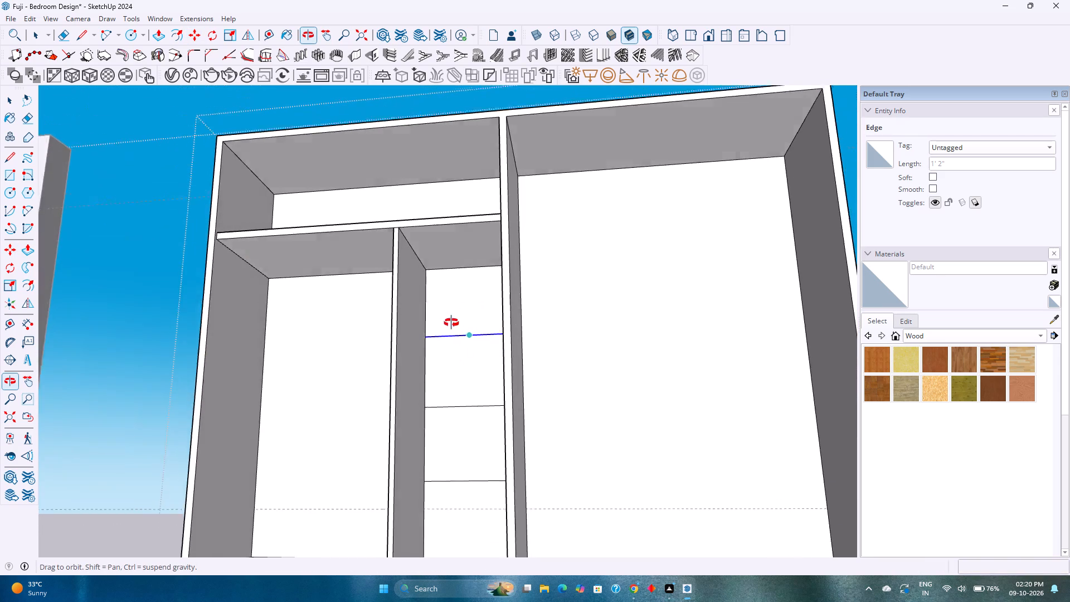
pyautogui.moveTo(451, 323); pyautogui.dragTo(451, 383, button='middle')
pyautogui.keyDown('shift'); pyautogui.moveTo(455, 391); pyautogui.dragTo(429, 281, button='middle'); pyautogui.keyUp('shift')
pyautogui.moveTo(429, 280); pyautogui.dragTo(464, 349, button='middle')
pyautogui.keyDown('shift'); pyautogui.moveTo(470, 347); pyautogui.dragTo(417, 288, button='middle'); pyautogui.keyUp('shift')
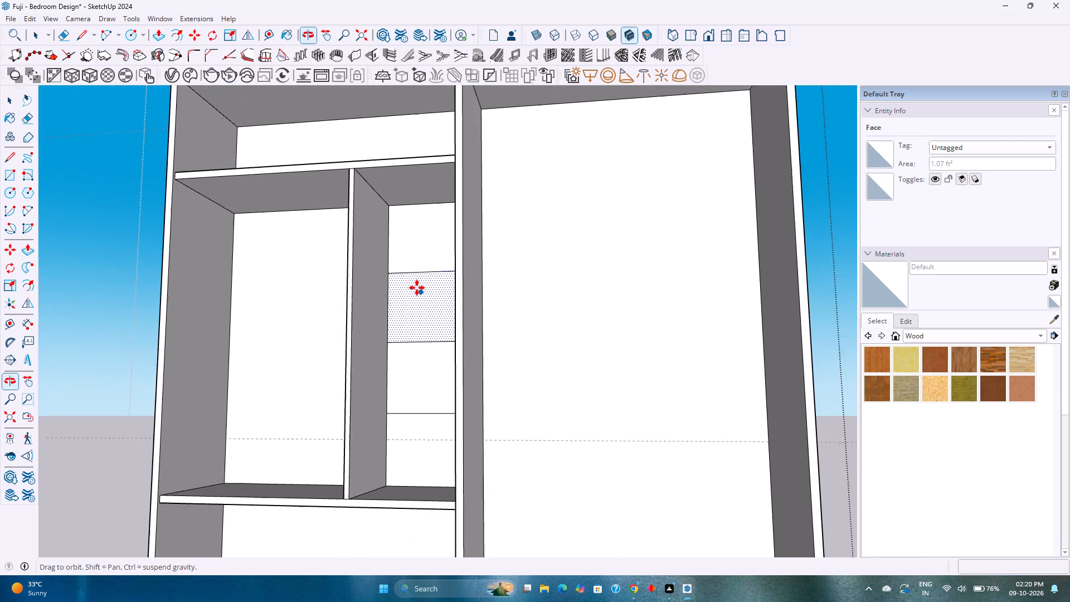
pyautogui.moveTo(417, 288); pyautogui.dragTo(483, 378, button='middle')
pyautogui.scroll(3, 418, 397)
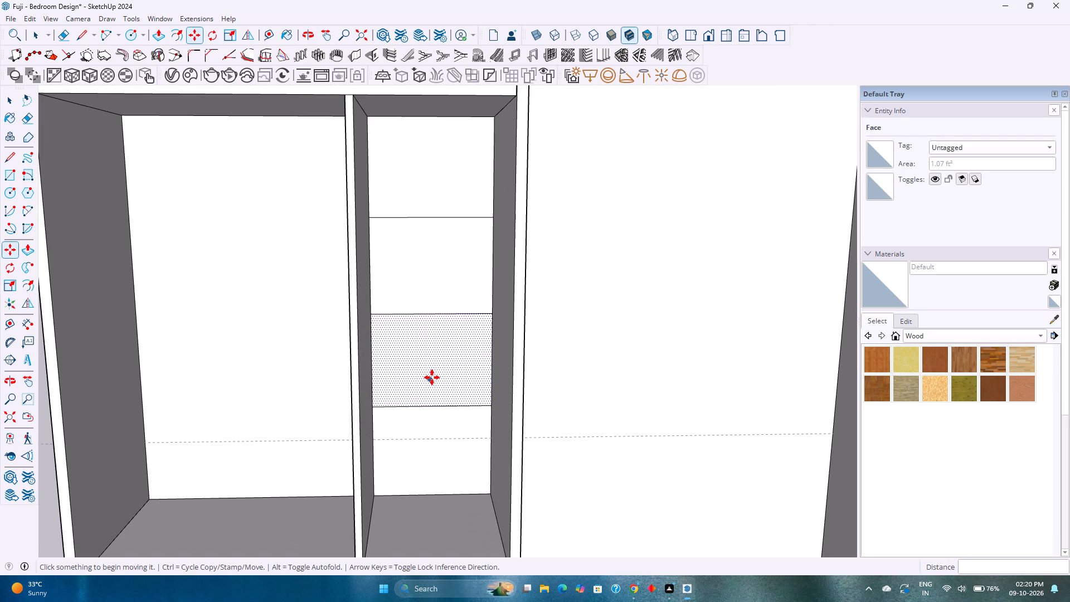
pyautogui.write('/3')
pyautogui.press('Return')
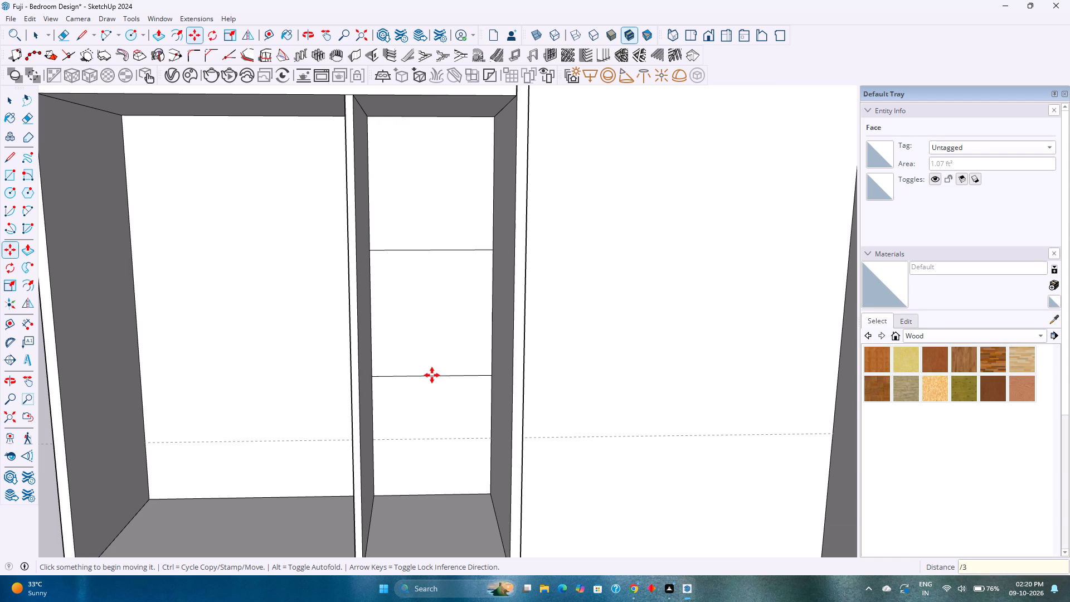
# Move both horizontal dividing edges in the narrow bay up 0.25" along the blue axis.
pyautogui.moveTo(429, 396); pyautogui.dragTo(434, 398, button='middle')
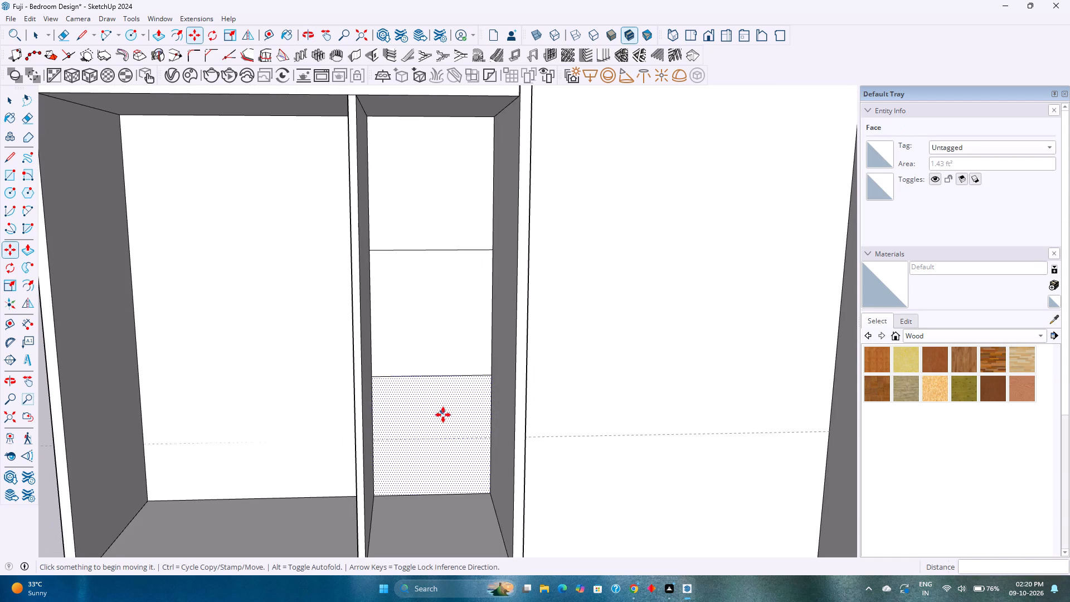
pyautogui.scroll(-1, 443, 415)
pyautogui.press('space')
pyautogui.click(431, 381)
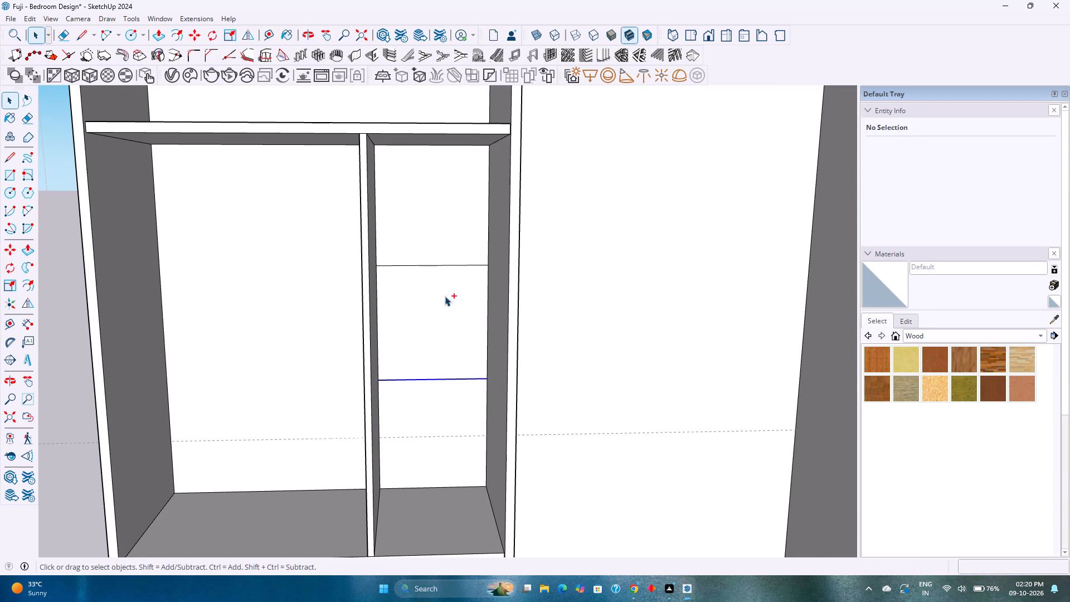
pyautogui.keyDown('ctrl'); pyautogui.click(427, 265); pyautogui.keyUp('ctrl')
pyautogui.press('m')
pyautogui.click(425, 266)
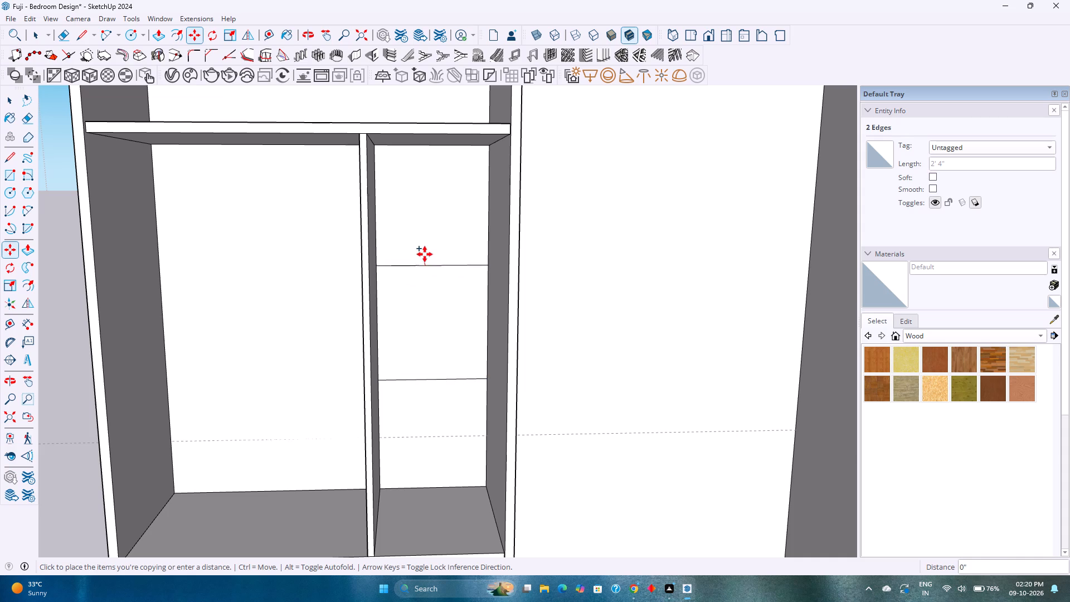
pyautogui.press('Up')
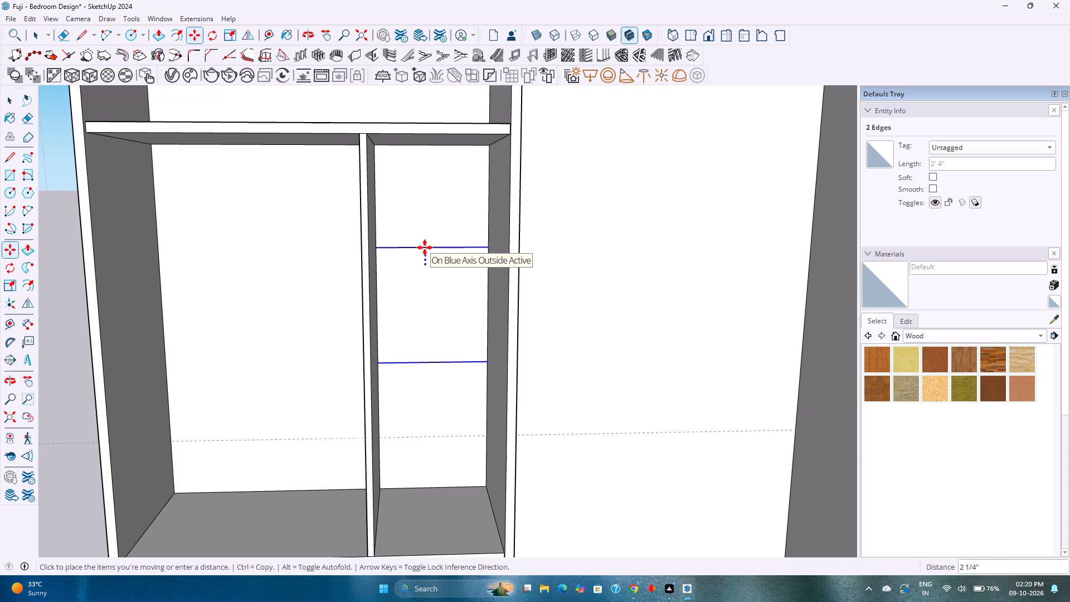
pyautogui.press('0')
pyautogui.write('.2')
pyautogui.press('5')
pyautogui.press('Return')
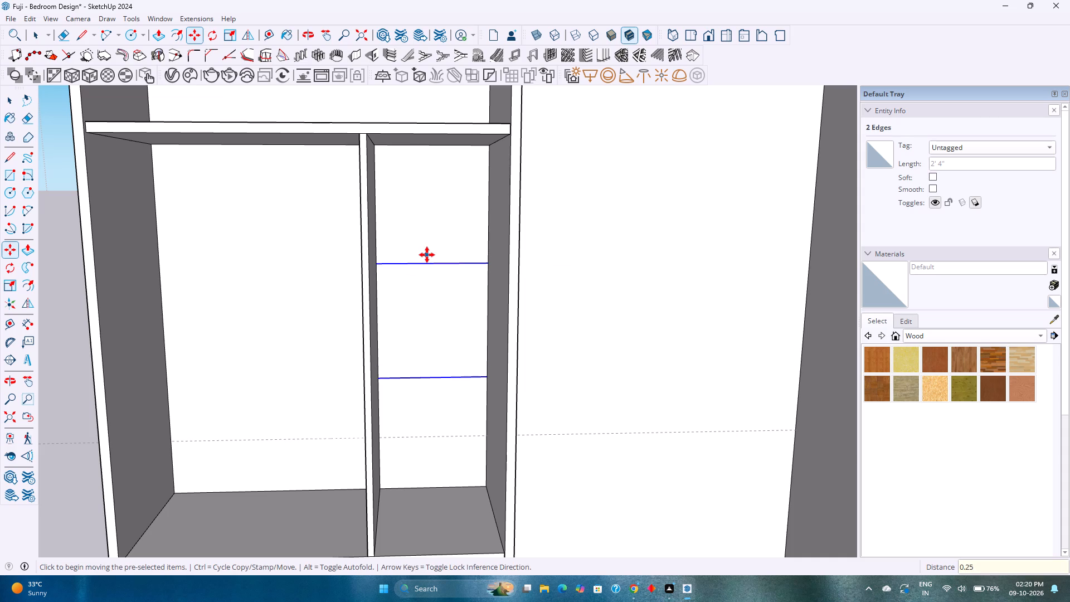
# Copy both dividing edges 0.5" down along the blue axis to outline the thickness of two small shelves.
pyautogui.click(428, 264)
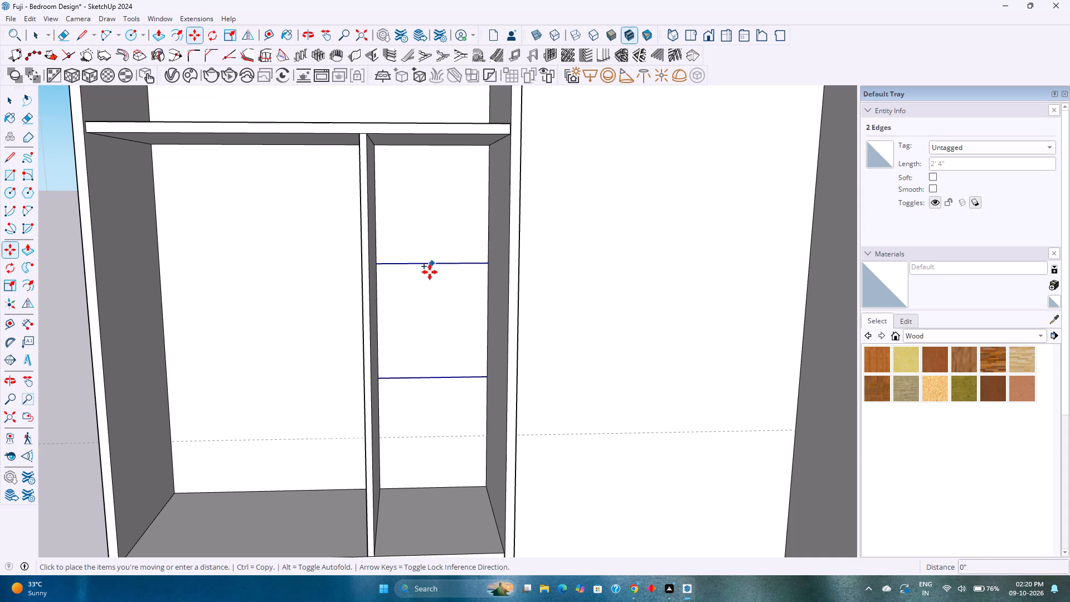
pyautogui.press('Up')
pyautogui.write('0.5')
pyautogui.press('Return')
# Push/Pull both 0.5" strips forward into shelves flush with the front of the vertical divider.
pyautogui.press('p')
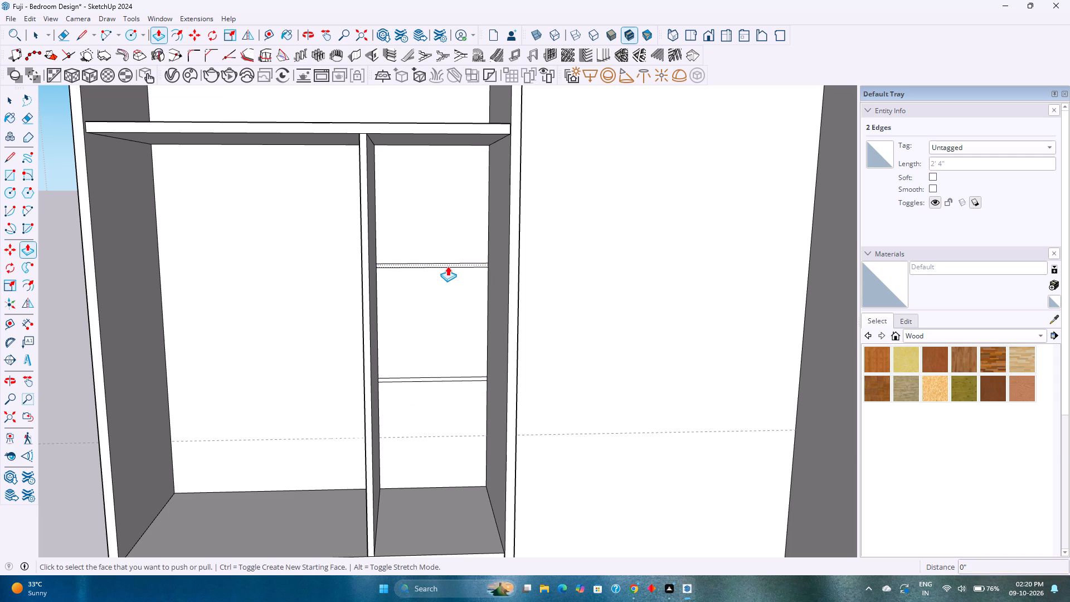
pyautogui.doubleClick(448, 266)
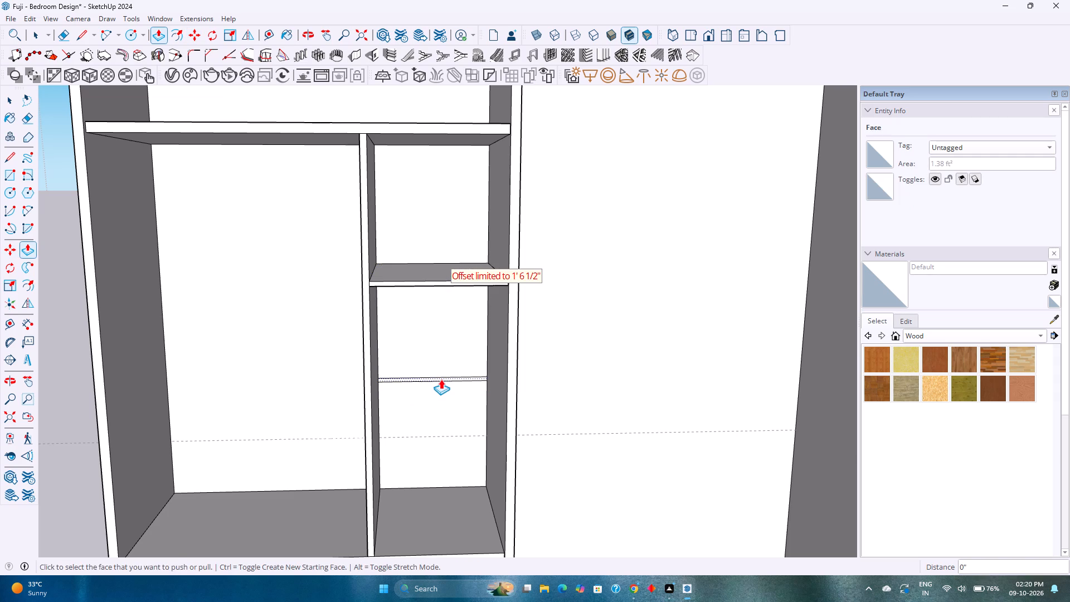
pyautogui.doubleClick(441, 379)
pyautogui.press('space')
# Erase the short front seam edges where the two small shelves meet the vertical divider.
pyautogui.scroll(-3, 446, 376)
pyautogui.moveTo(442, 376); pyautogui.dragTo(416, 363, button='middle')
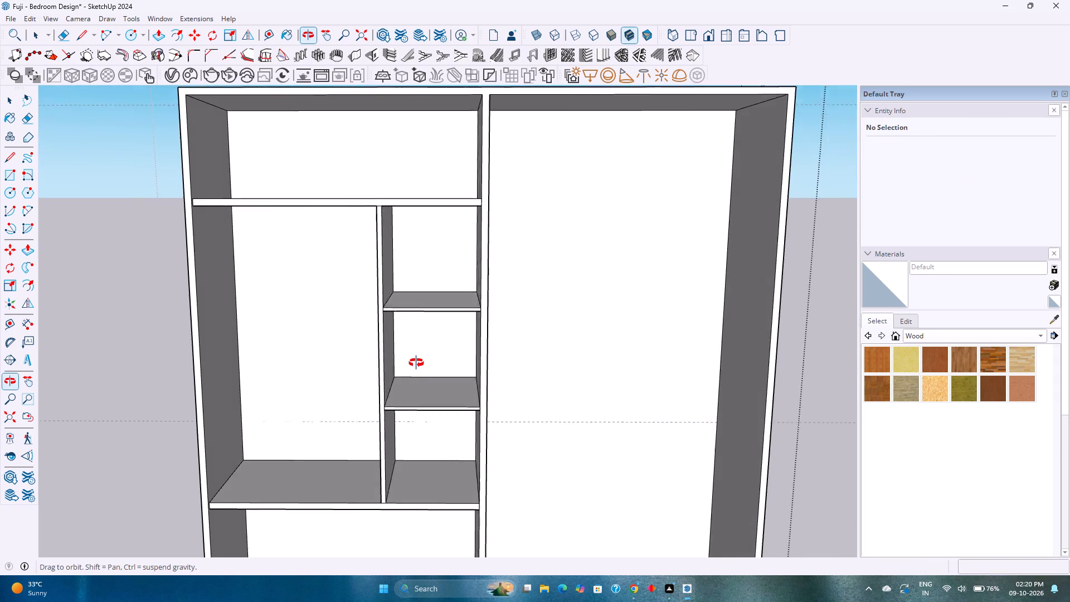
pyautogui.moveTo(416, 363); pyautogui.dragTo(416, 352, button='middle')
pyautogui.scroll(11, 372, 295)
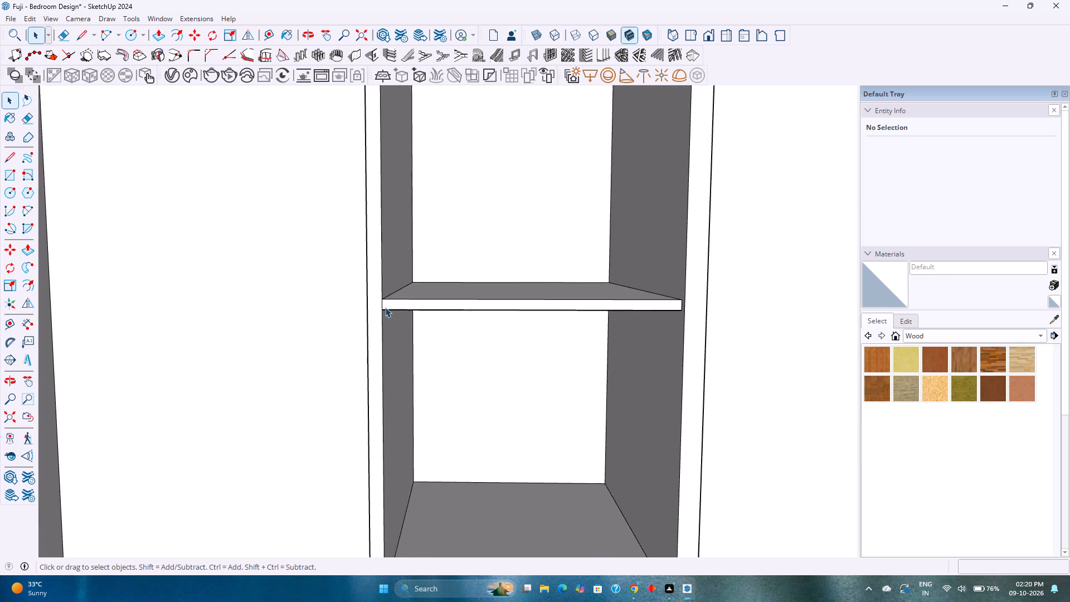
pyautogui.scroll(3, 385, 307)
pyautogui.press('e')
pyautogui.scroll(2, 382, 308)
pyautogui.click(382, 302)
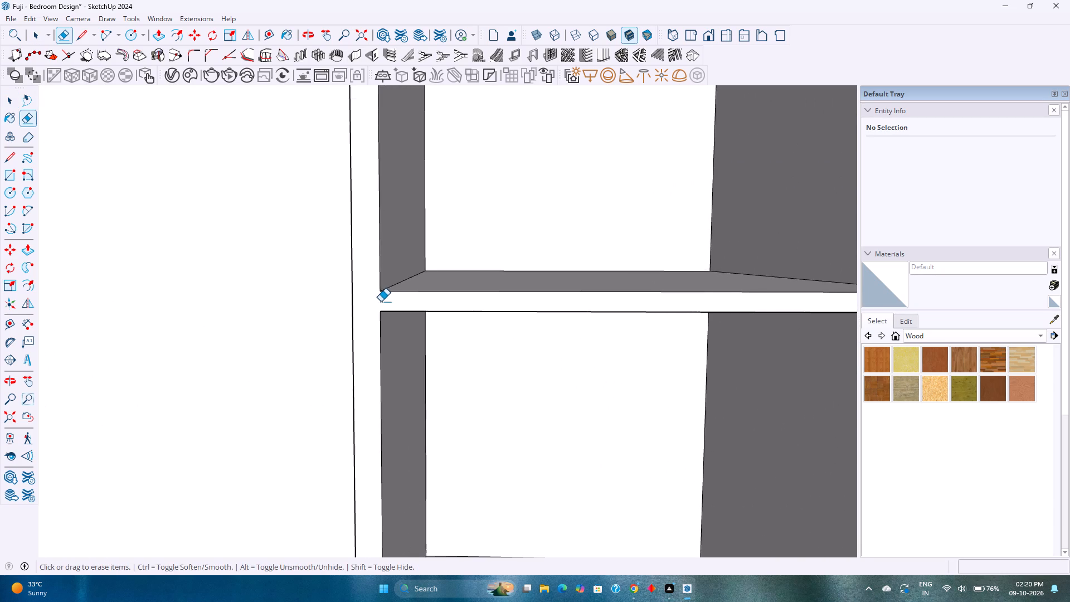
pyautogui.scroll(-13, 381, 302)
pyautogui.keyDown('shift'); pyautogui.moveTo(361, 453); pyautogui.dragTo(386, 371, button='middle'); pyautogui.keyUp('shift')
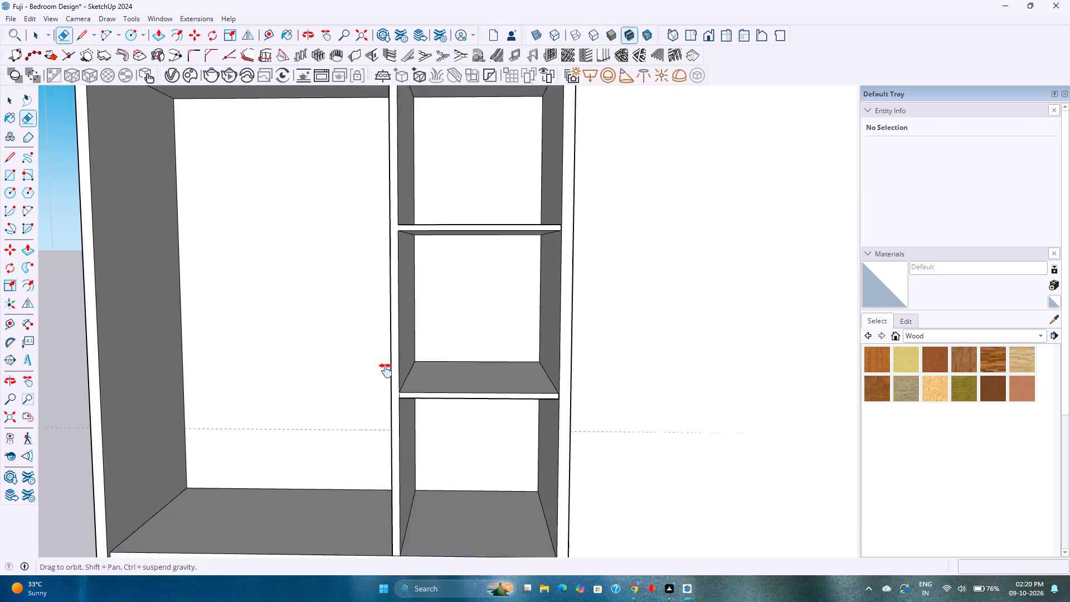
pyautogui.keyDown('shift'); pyautogui.moveTo(386, 371); pyautogui.dragTo(401, 344, button='middle'); pyautogui.keyUp('shift')
pyautogui.scroll(10, 429, 338)
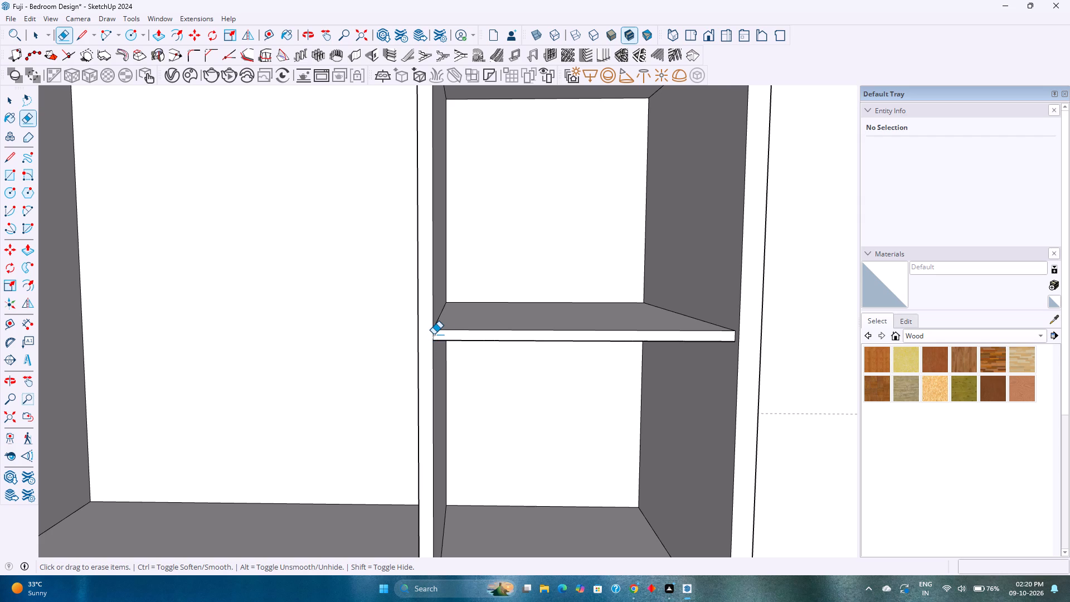
pyautogui.click(434, 334)
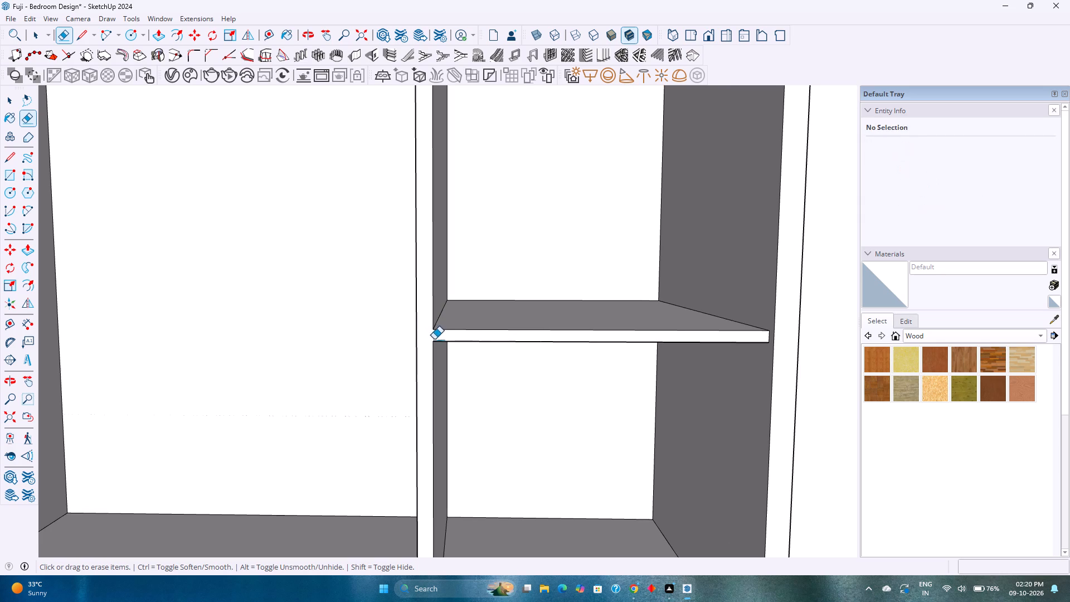
# Erase the front seam edges where the vertical divider meets the main upper and lower shelves.
pyautogui.scroll(-12, 435, 332)
pyautogui.keyDown('shift'); pyautogui.moveTo(435, 326); pyautogui.dragTo(453, 483, button='middle'); pyautogui.keyUp('shift')
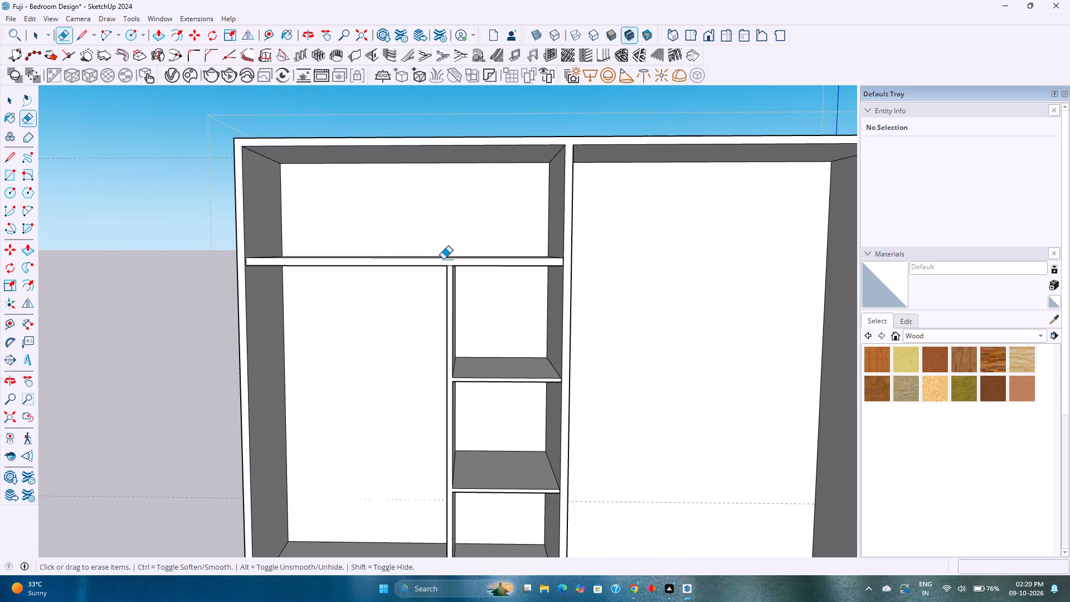
pyautogui.scroll(15, 446, 259)
pyautogui.click(451, 271)
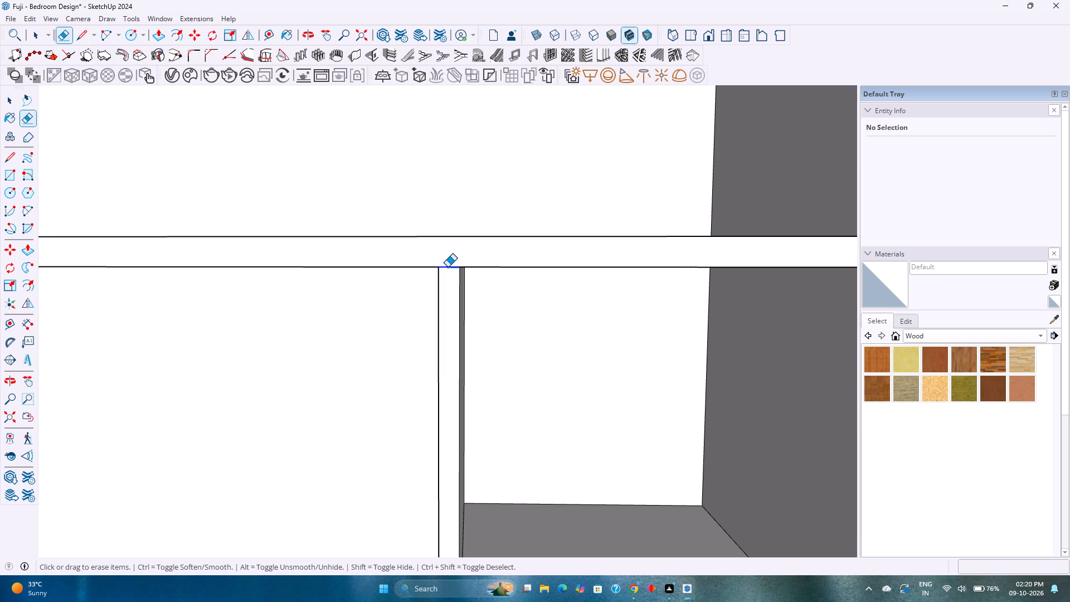
pyautogui.scroll(-20, 447, 267)
pyautogui.scroll(-1, 447, 267)
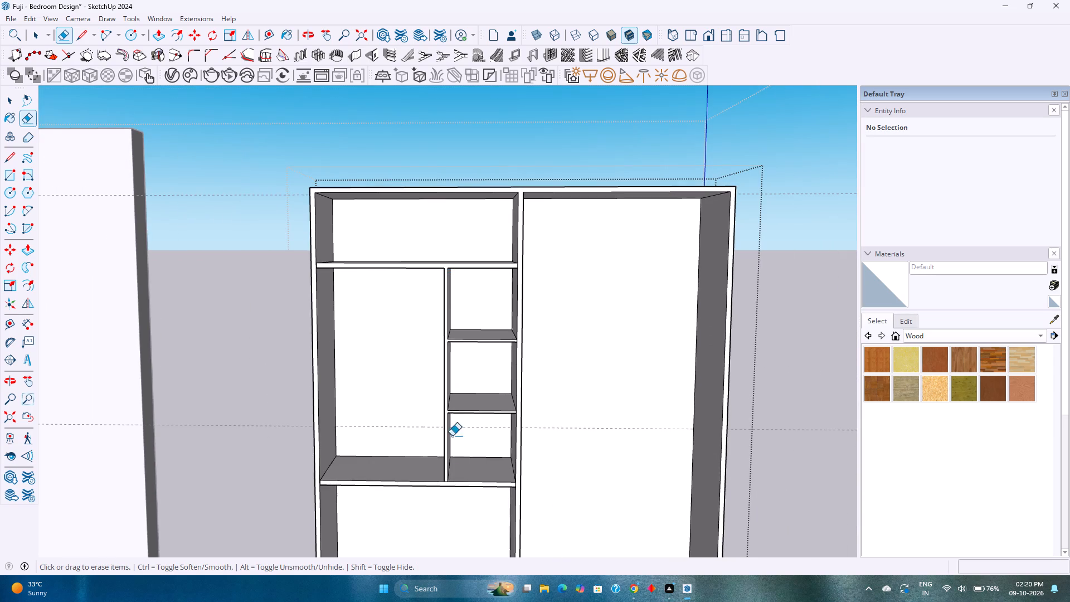
pyautogui.scroll(18, 441, 493)
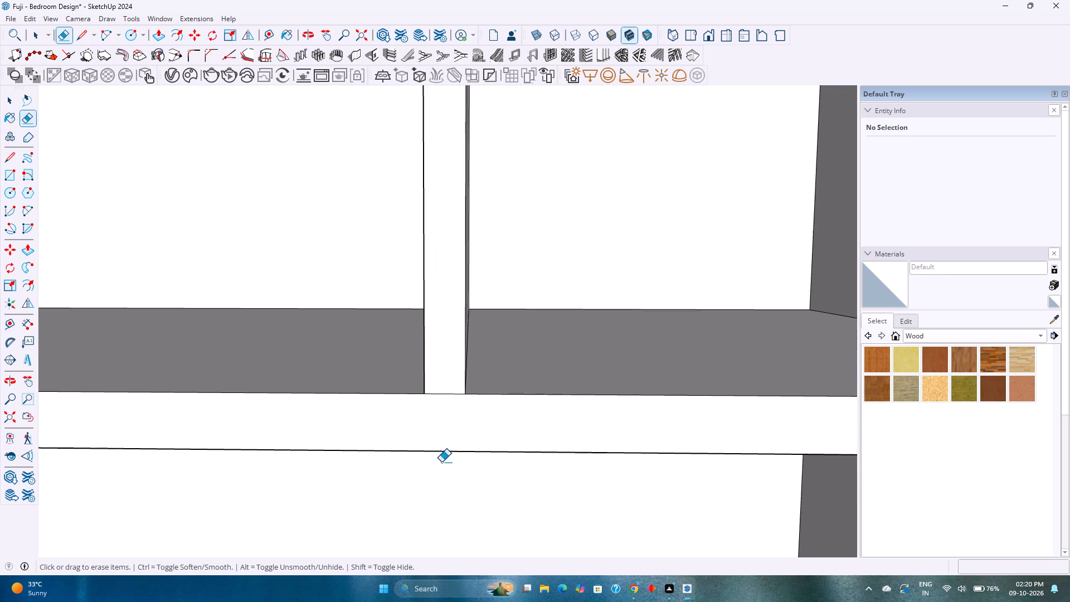
pyautogui.scroll(2, 441, 462)
pyautogui.click(431, 337)
pyautogui.click(434, 334)
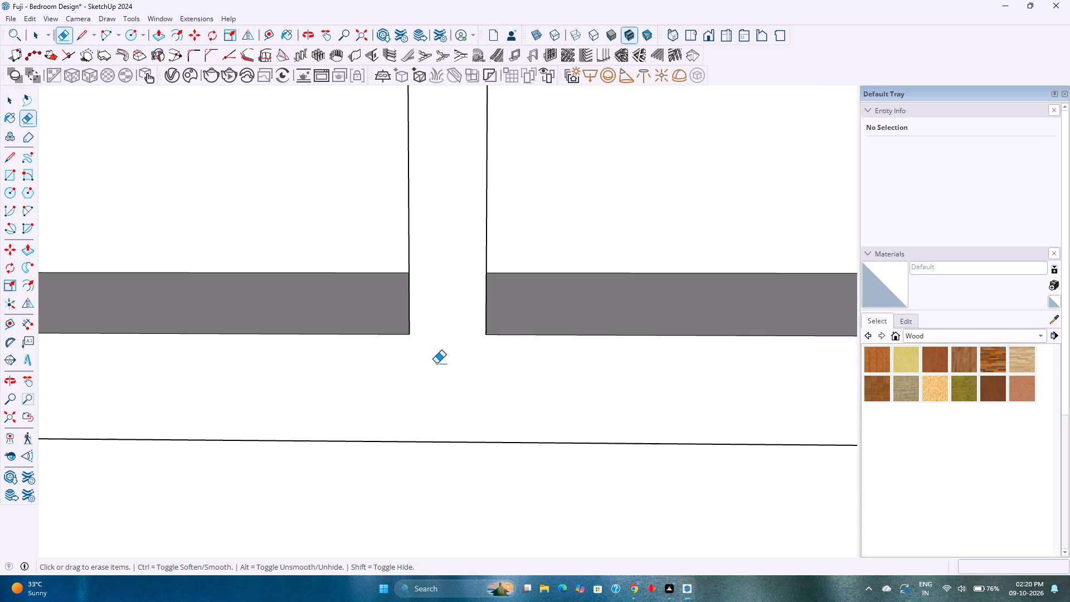
pyautogui.scroll(-5, 442, 353)
pyautogui.press('space')
# Examine the left compartment's divider and small shelves from the front and from several angles.
pyautogui.scroll(-3, 440, 353)
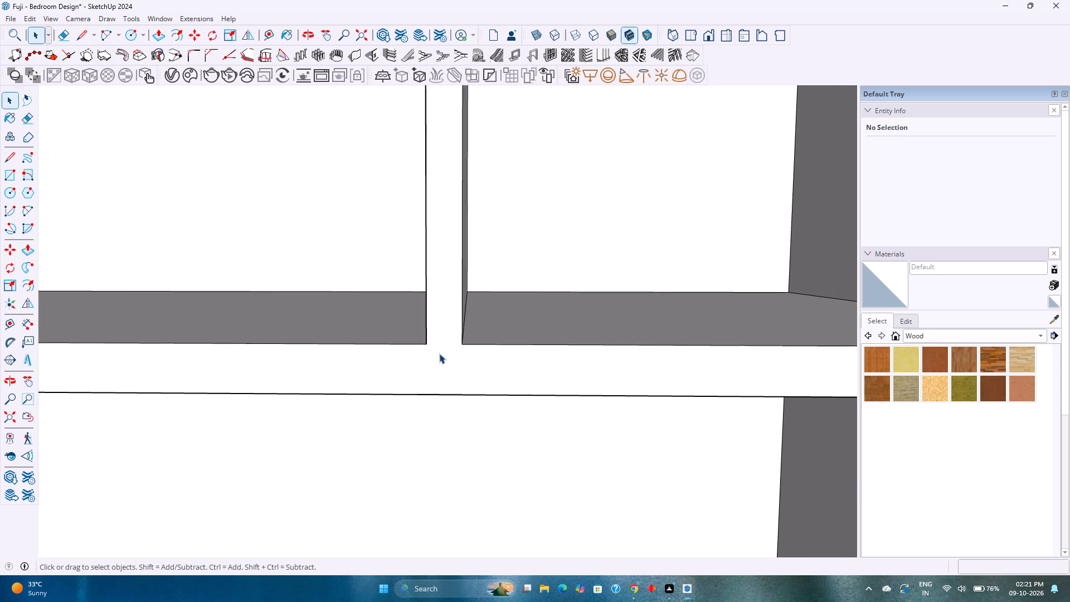
pyautogui.scroll(-8, 439, 353)
pyautogui.keyDown('shift'); pyautogui.moveTo(444, 366); pyautogui.dragTo(455, 452, button='middle'); pyautogui.keyUp('shift')
pyautogui.scroll(-9, 464, 400)
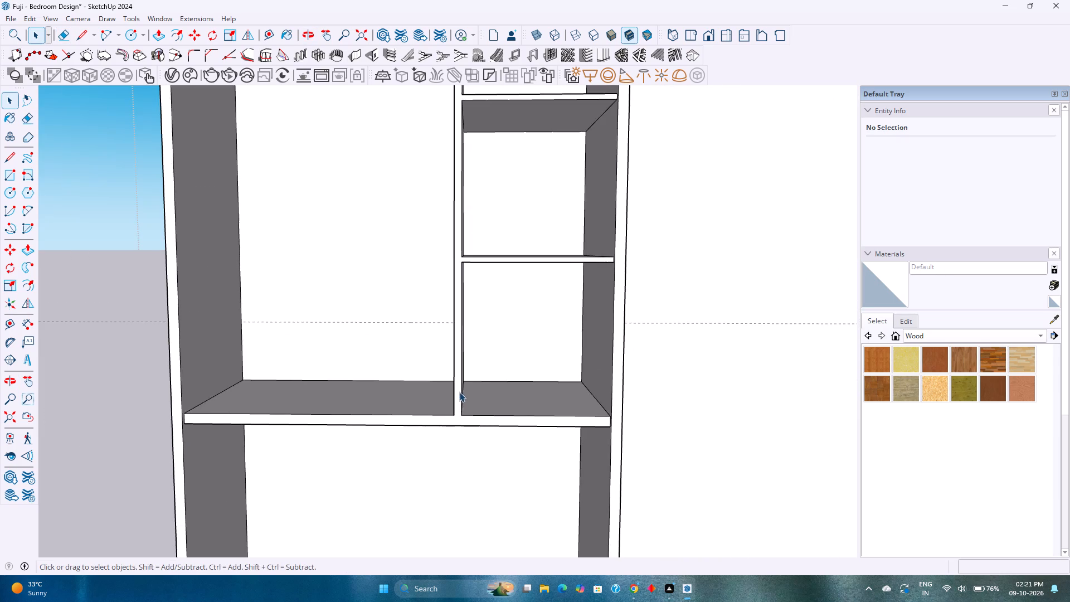
pyautogui.keyDown('shift'); pyautogui.moveTo(459, 386); pyautogui.dragTo(455, 432, button='middle'); pyautogui.keyUp('shift')
pyautogui.moveTo(482, 377); pyautogui.dragTo(568, 438, button='middle')
pyautogui.scroll(-3, 568, 438)
pyautogui.keyDown('shift'); pyautogui.moveTo(563, 428); pyautogui.dragTo(557, 365, button='middle'); pyautogui.keyUp('shift')
pyautogui.moveTo(579, 390); pyautogui.dragTo(523, 381, button='middle')
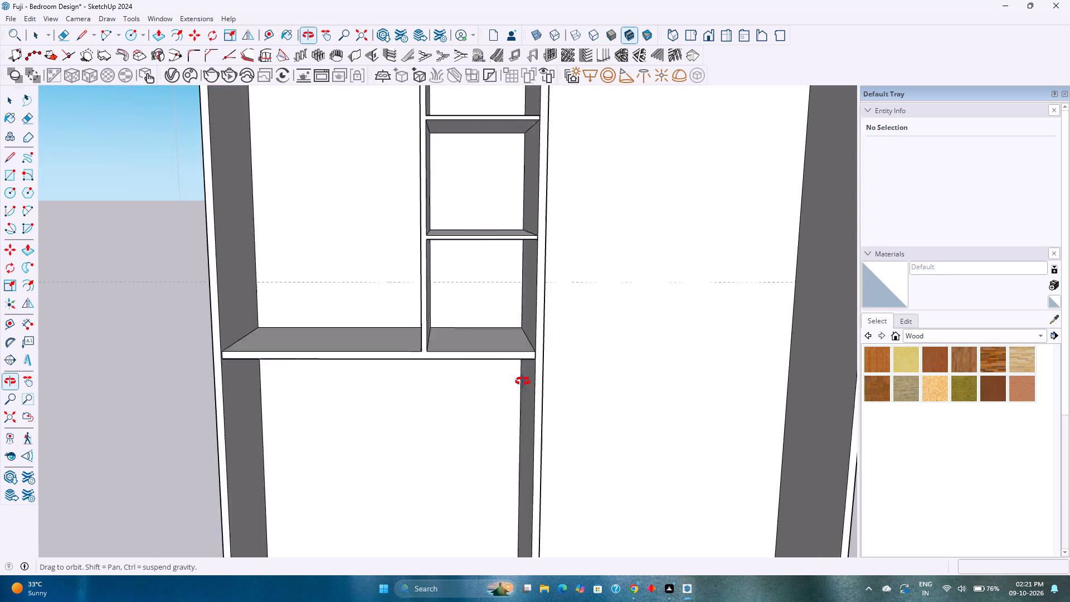
pyautogui.moveTo(523, 381); pyautogui.dragTo(509, 426, button='middle')
pyautogui.keyDown('shift'); pyautogui.moveTo(533, 402); pyautogui.dragTo(625, 450, button='middle'); pyautogui.keyUp('shift')
pyautogui.moveTo(687, 446); pyautogui.dragTo(619, 383, button='middle')
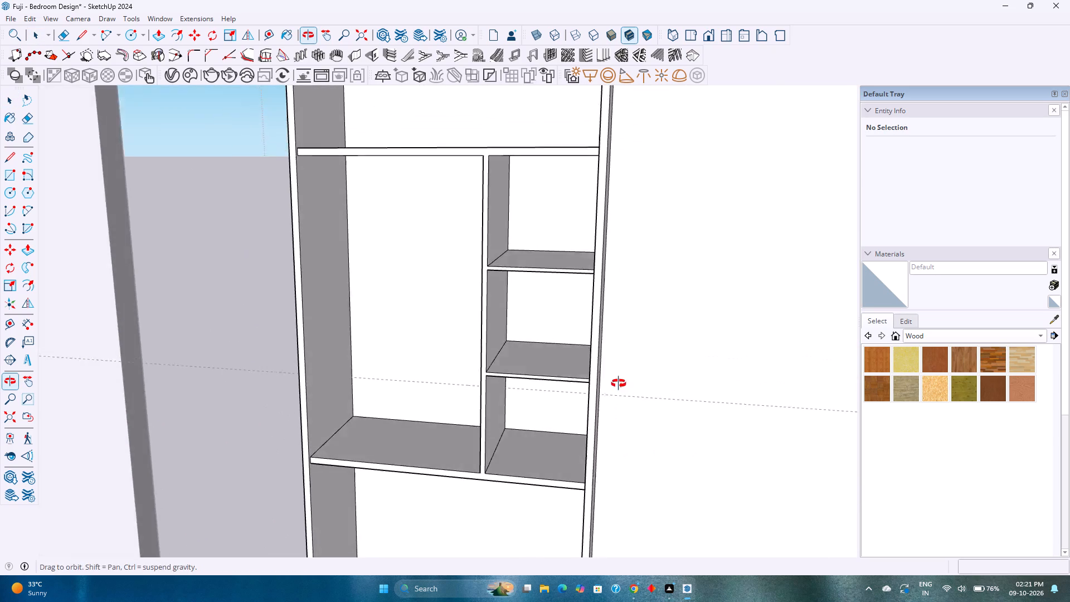
pyautogui.moveTo(619, 383); pyautogui.dragTo(649, 368, button='middle')
pyautogui.scroll(-2, 543, 370)
pyautogui.keyDown('shift'); pyautogui.moveTo(546, 374); pyautogui.dragTo(488, 377, button='middle'); pyautogui.keyUp('shift')
pyautogui.moveTo(466, 378); pyautogui.dragTo(470, 375, button='middle')
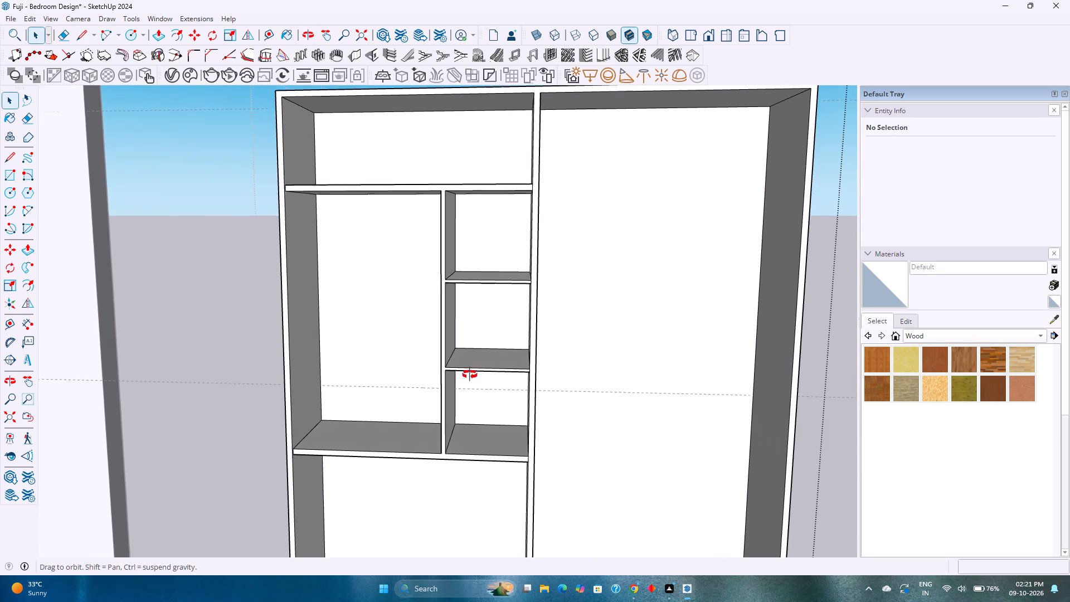
# Copy the back bottom edge of the left compartment's lower section 1'10" straight up along the back face.
pyautogui.moveTo(470, 375); pyautogui.dragTo(455, 390, button='middle')
pyautogui.keyDown('shift'); pyautogui.moveTo(459, 434); pyautogui.dragTo(463, 366, button='middle'); pyautogui.keyUp('shift')
pyautogui.moveTo(458, 368); pyautogui.dragTo(489, 375, button='middle')
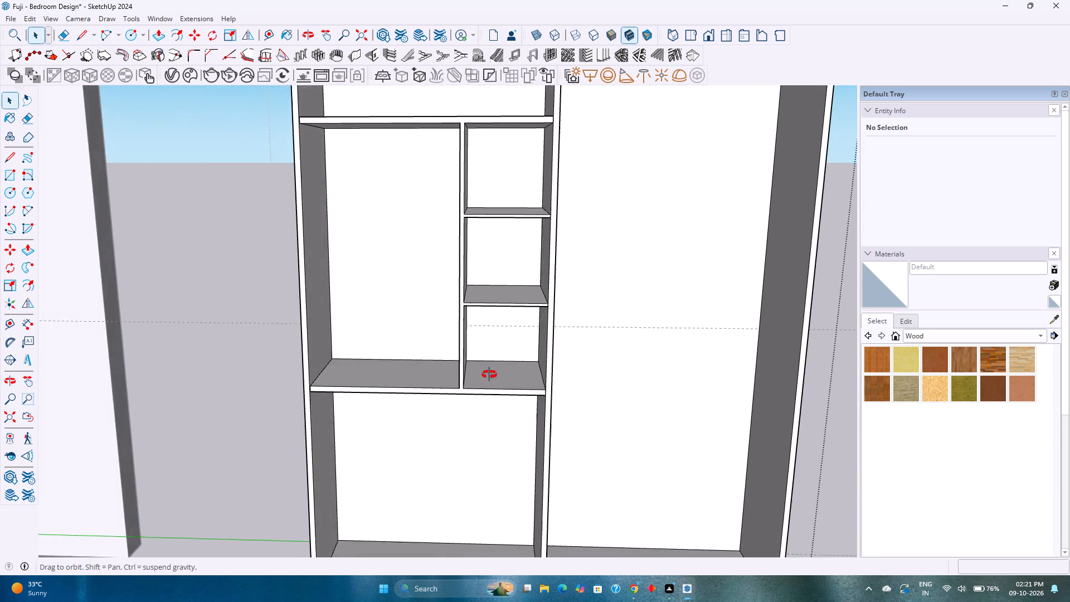
pyautogui.moveTo(489, 375); pyautogui.dragTo(504, 352, button='middle')
pyautogui.scroll(-3, 497, 412)
pyautogui.keyDown('shift'); pyautogui.moveTo(490, 457); pyautogui.dragTo(488, 428, button='middle'); pyautogui.keyUp('shift')
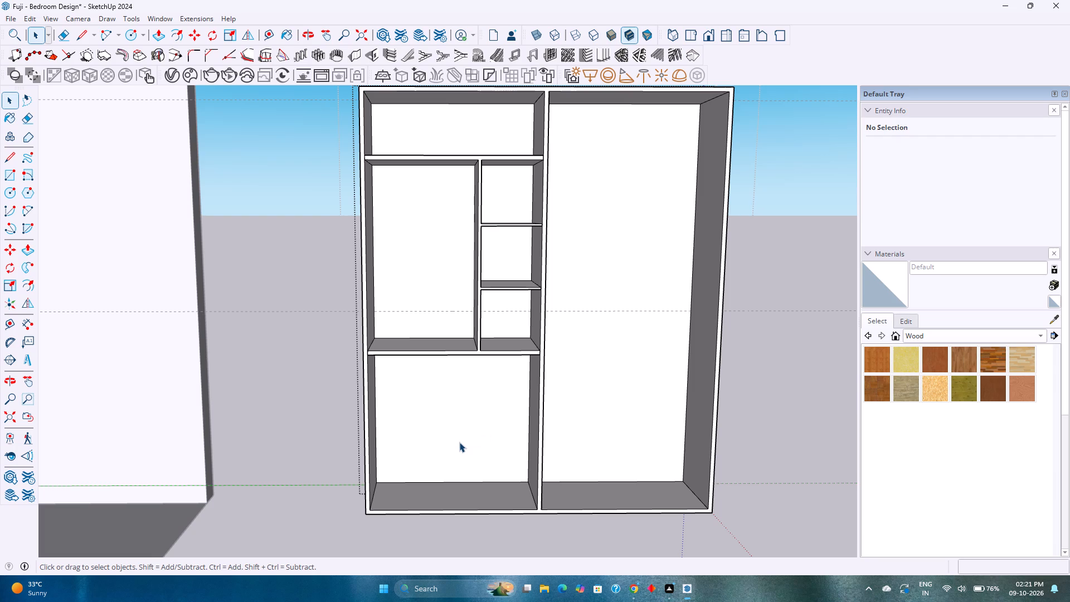
pyautogui.click(448, 482)
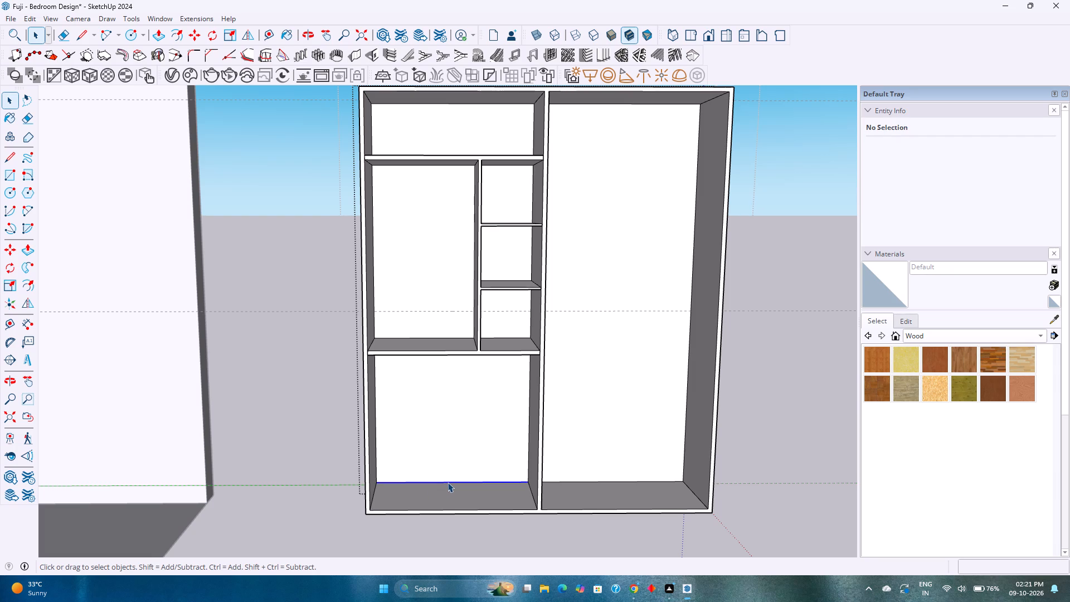
pyautogui.press('m')
pyautogui.click(448, 482)
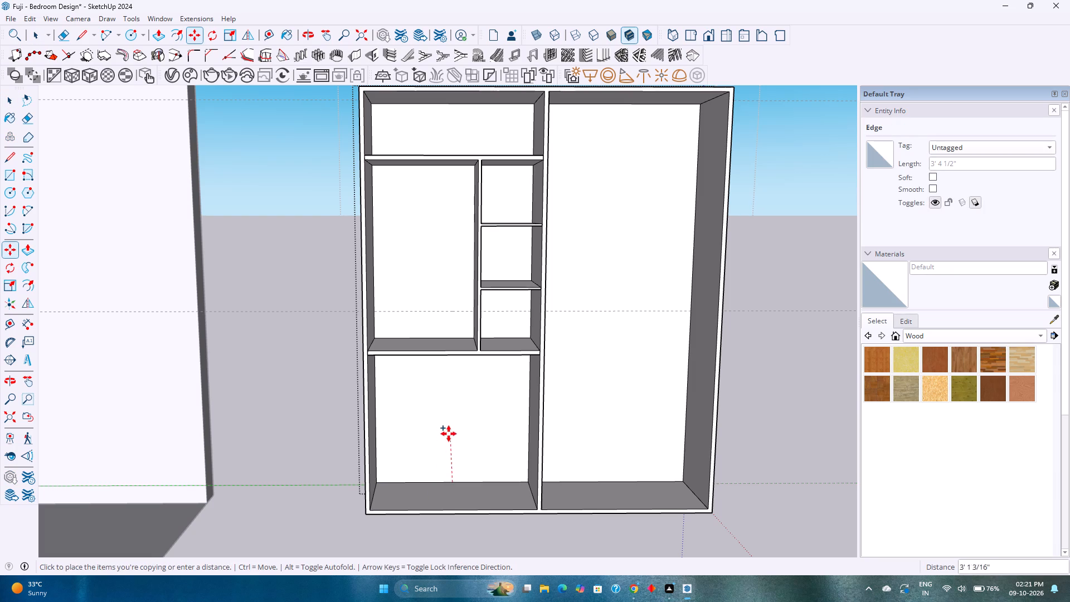
pyautogui.press('Up')
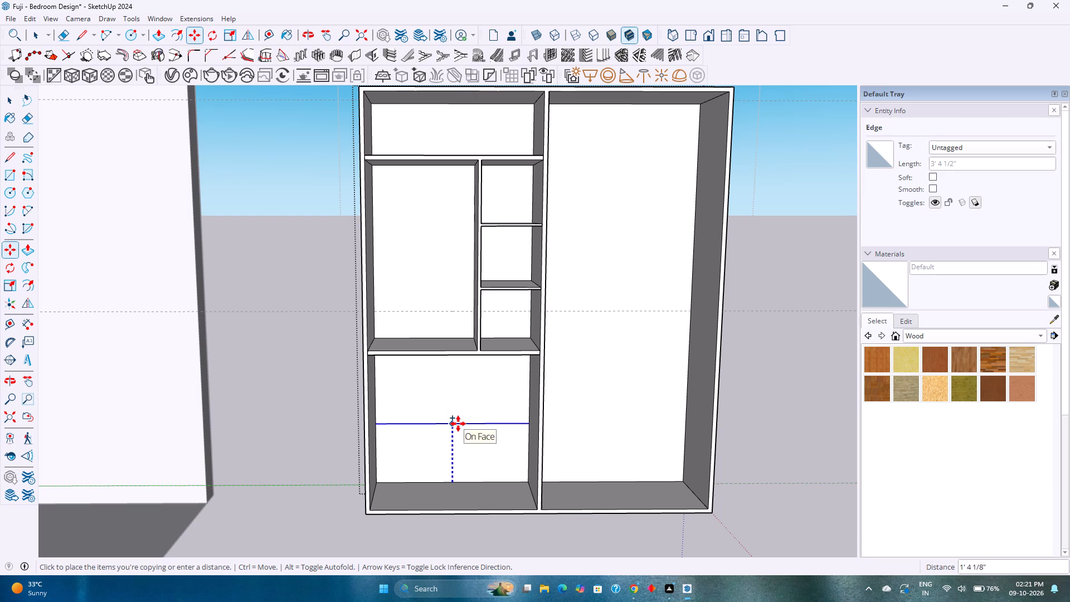
pyautogui.moveTo(458, 424); pyautogui.dragTo(448, 361, button='middle')
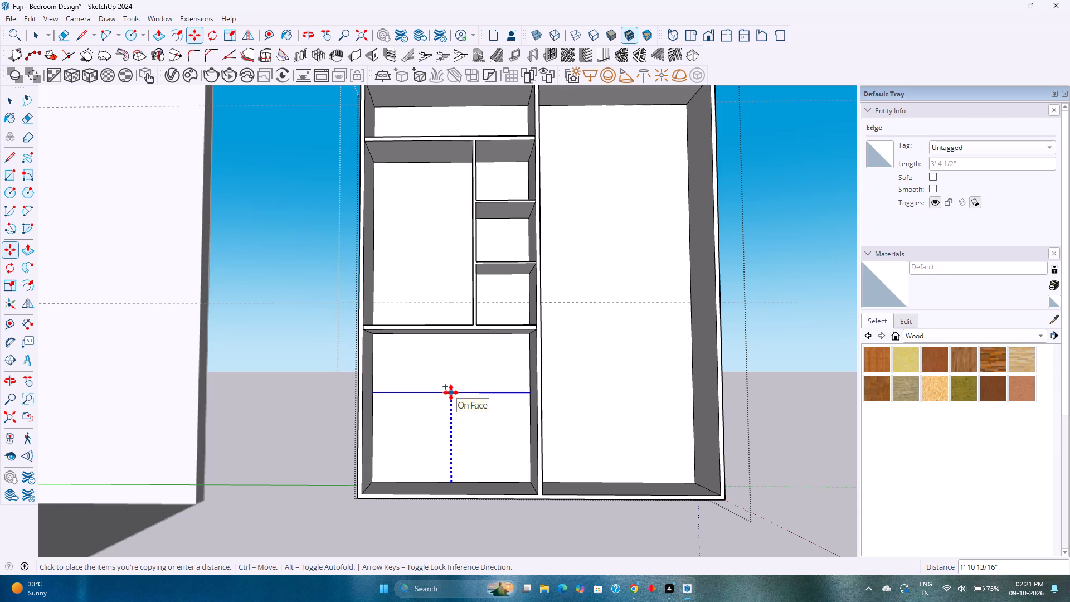
pyautogui.press('1')
pyautogui.press("'")
pyautogui.write('10')
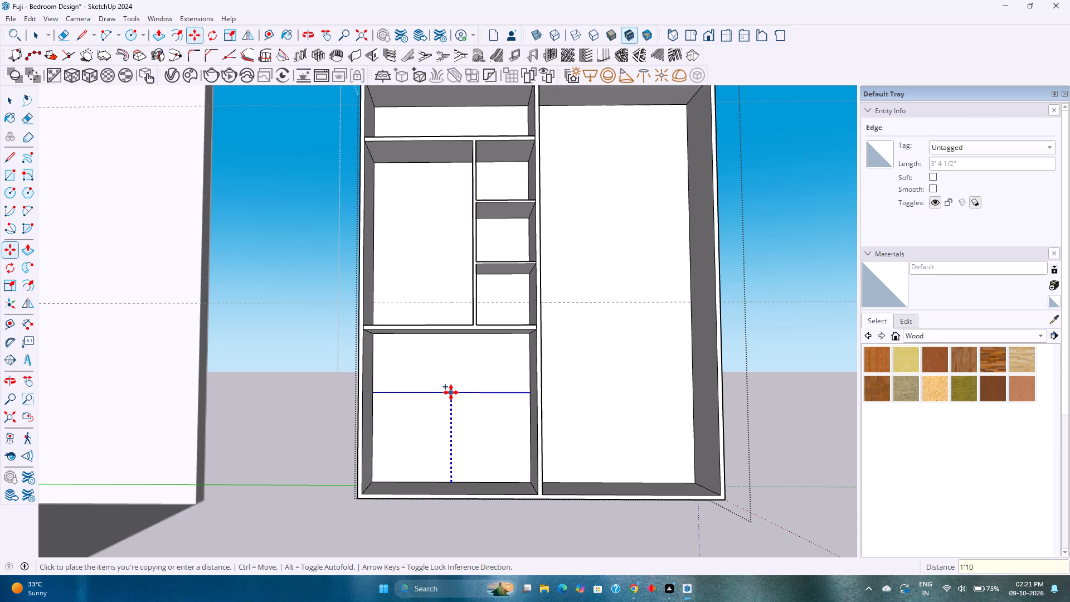
pyautogui.press('Return')
# Copy the new back-face line 0.7" upward to outline a thin shelf strip in the left compartment's lower section.
pyautogui.click(451, 397)
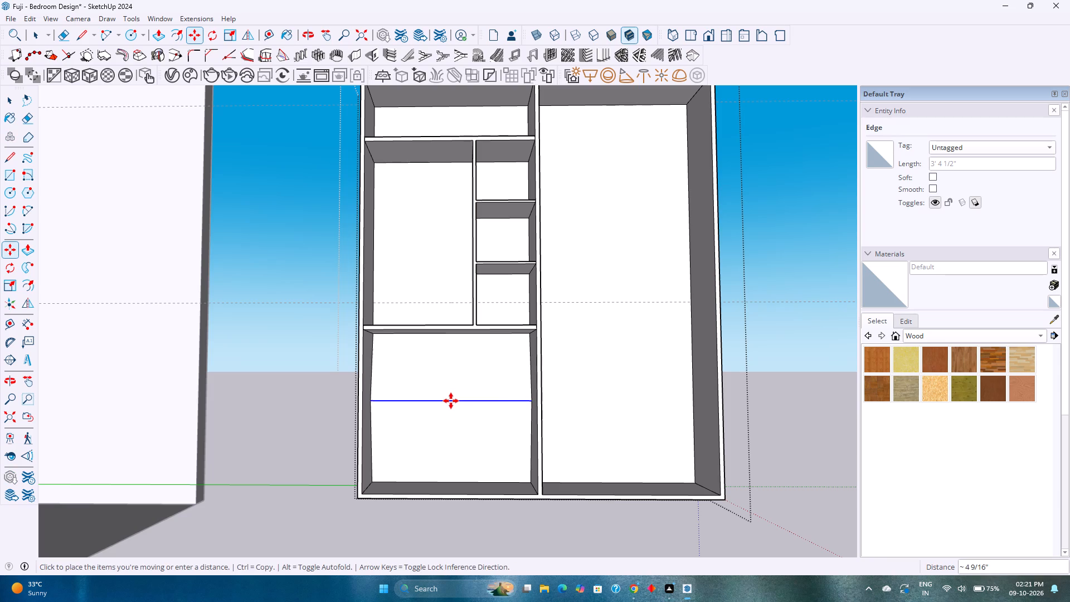
pyautogui.scroll(2, 451, 403)
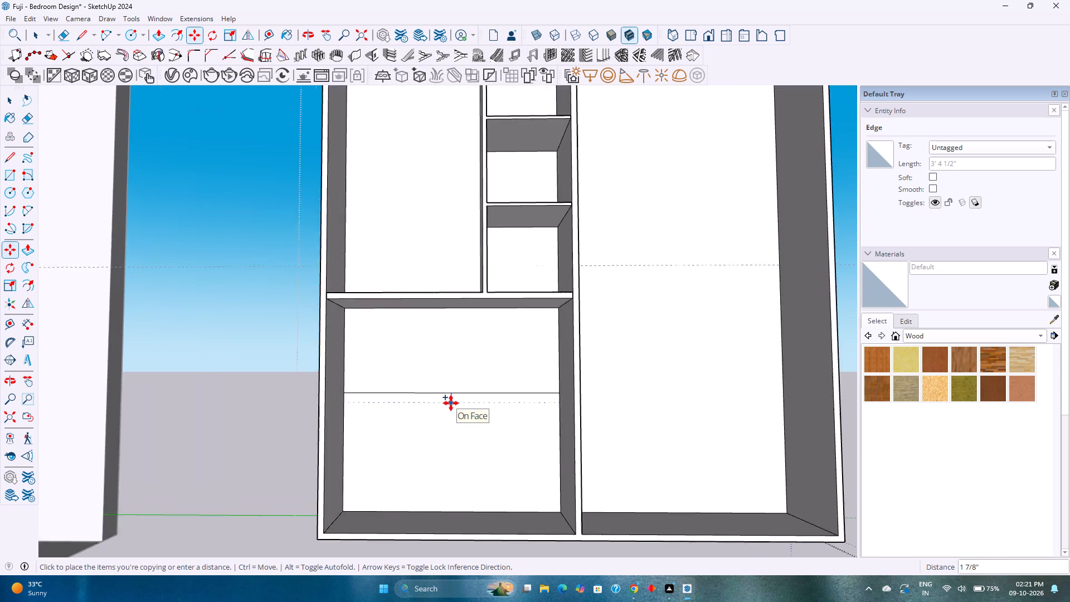
pyautogui.scroll(7, 451, 403)
pyautogui.moveTo(450, 402); pyautogui.dragTo(459, 434, button='middle')
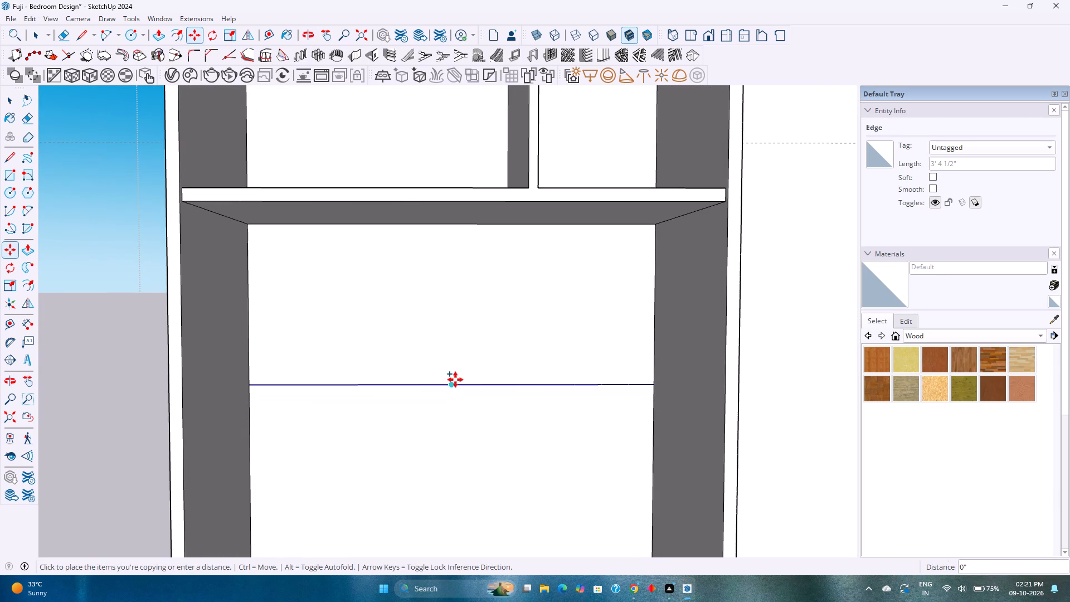
pyautogui.write('0.')
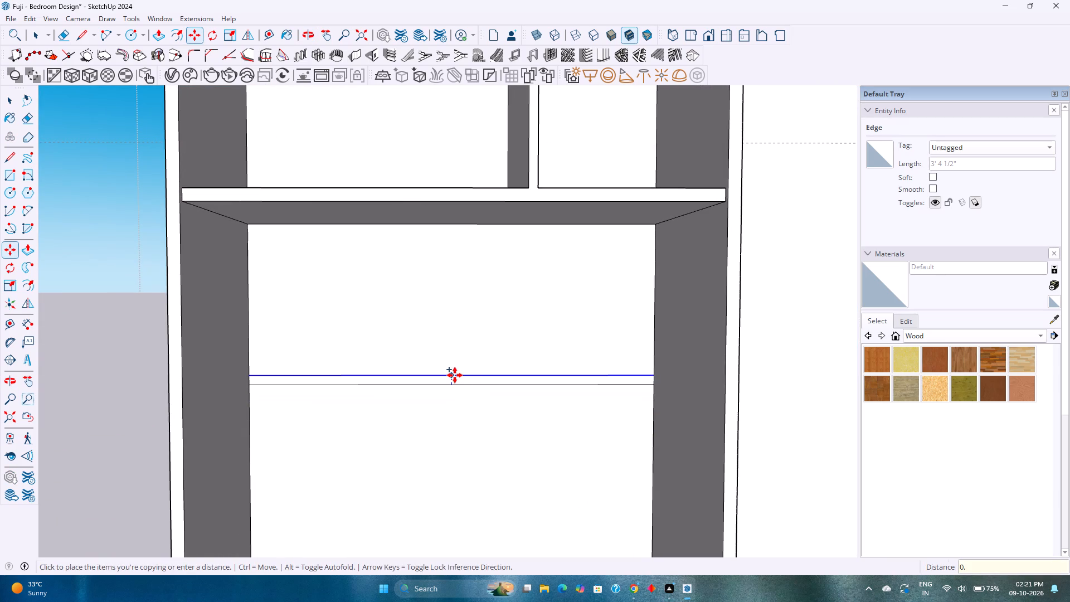
pyautogui.press('7')
pyautogui.press('Return')
# Push/Pull the 0.7" strip forward into a full-width shelf in the left compartment's lower section.
pyautogui.write('pp')
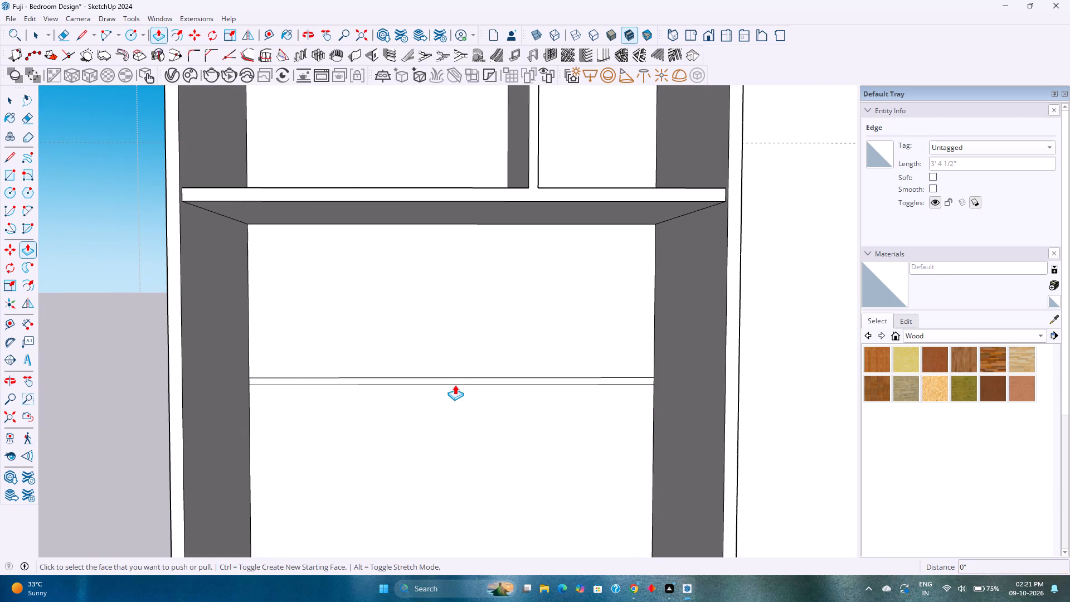
pyautogui.doubleClick(459, 381)
pyautogui.scroll(-4, 459, 381)
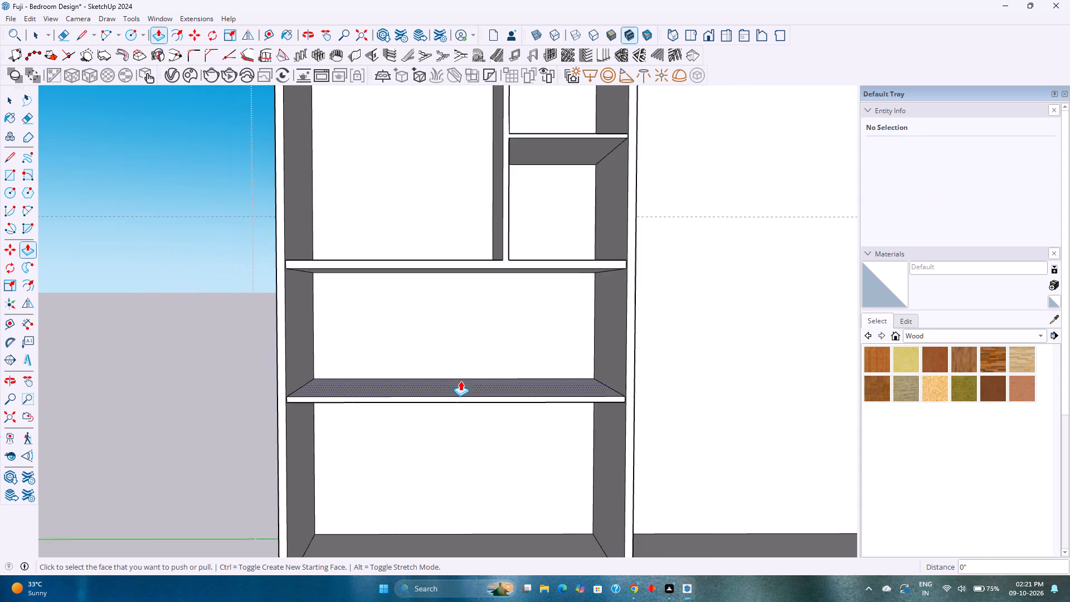
pyautogui.scroll(-2, 460, 381)
pyautogui.moveTo(460, 381); pyautogui.dragTo(376, 407, button='middle')
pyautogui.press('space')
# Examine the whole wardrobe interior with its lower left shelf from the front and from several angles.
pyautogui.scroll(-2, 381, 399)
pyautogui.moveTo(381, 399); pyautogui.dragTo(441, 380, button='middle')
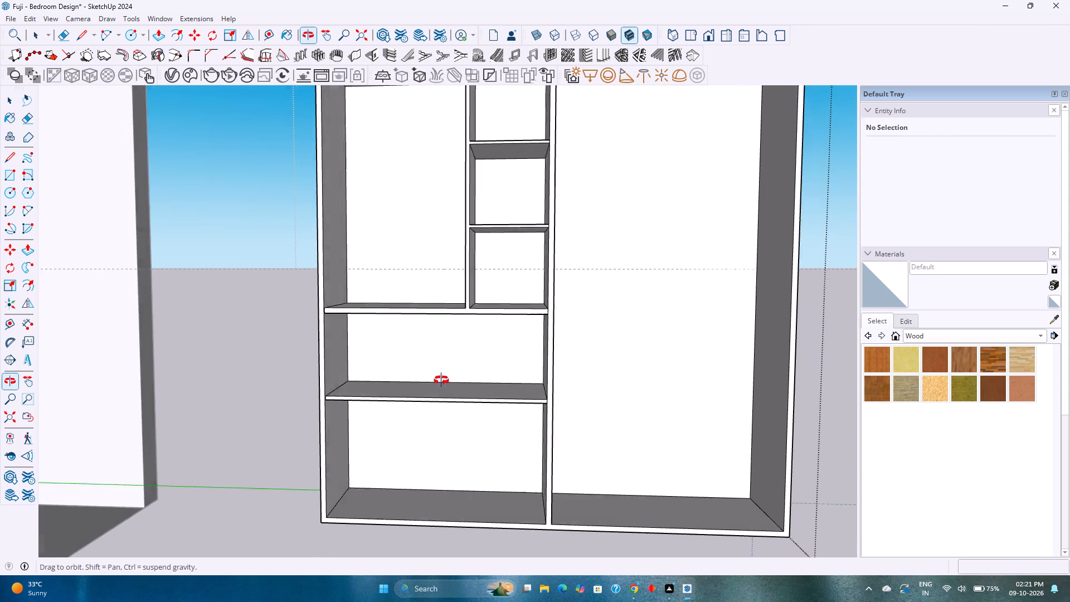
pyautogui.moveTo(441, 380); pyautogui.dragTo(458, 377, button='middle')
pyautogui.scroll(-3, 475, 376)
pyautogui.keyDown('shift'); pyautogui.moveTo(475, 376); pyautogui.dragTo(475, 419, button='middle'); pyautogui.keyUp('shift')
pyautogui.moveTo(473, 419); pyautogui.dragTo(490, 426, button='middle')
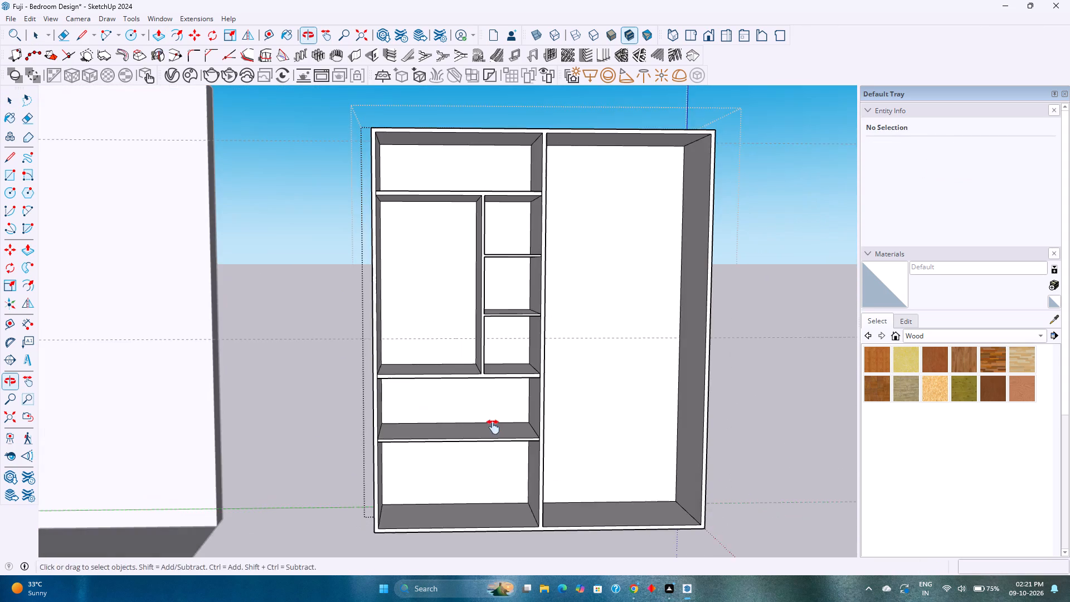
pyautogui.keyDown('shift'); pyautogui.moveTo(493, 427); pyautogui.dragTo(387, 397, button='middle'); pyautogui.keyUp('shift')
pyautogui.moveTo(457, 400); pyautogui.dragTo(475, 446, button='middle')
pyautogui.keyDown('shift'); pyautogui.moveTo(479, 438); pyautogui.dragTo(439, 455, button='middle'); pyautogui.keyUp('shift')
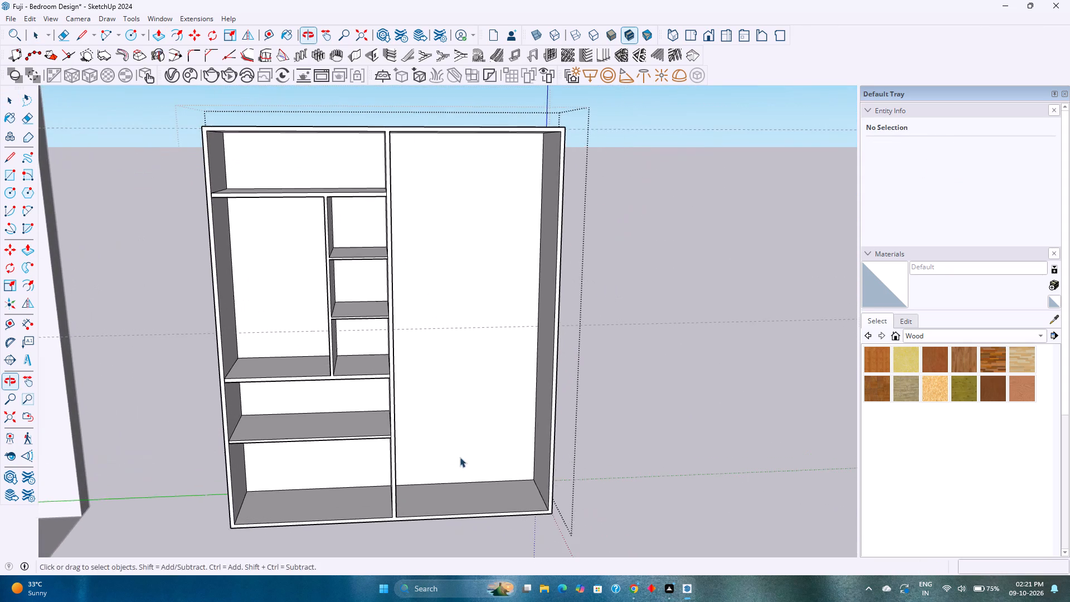
pyautogui.moveTo(460, 457); pyautogui.dragTo(453, 402, button='middle')
pyautogui.keyDown('shift'); pyautogui.moveTo(470, 400); pyautogui.dragTo(440, 409, button='middle'); pyautogui.keyUp('shift')
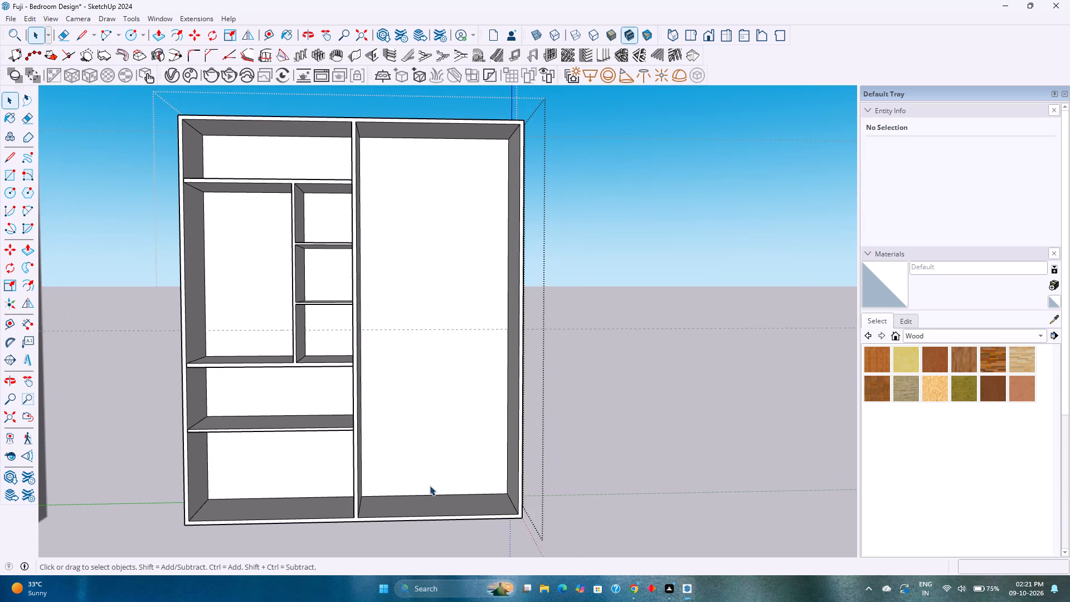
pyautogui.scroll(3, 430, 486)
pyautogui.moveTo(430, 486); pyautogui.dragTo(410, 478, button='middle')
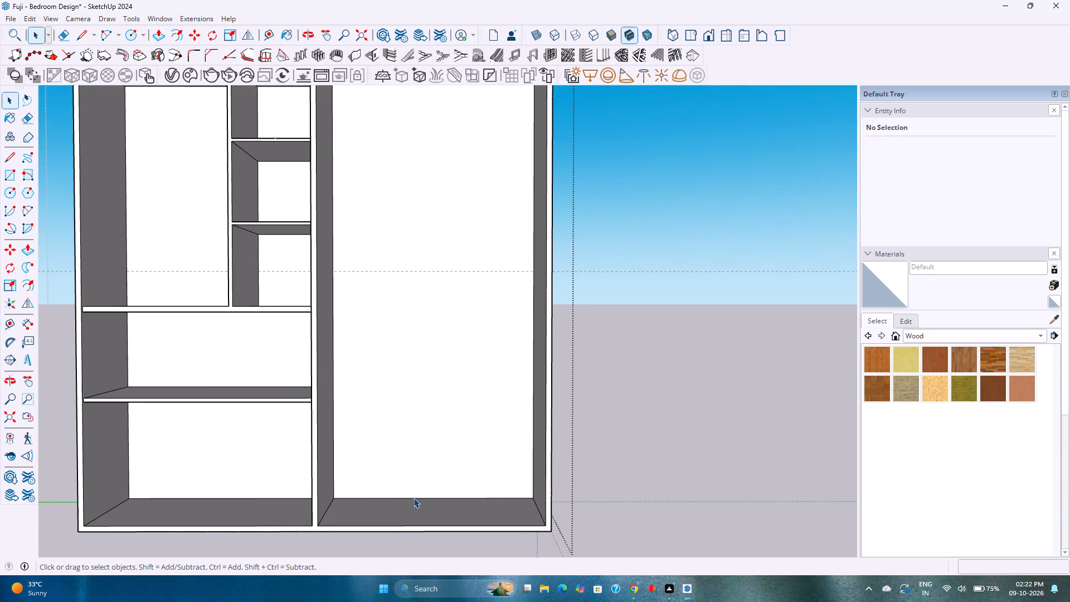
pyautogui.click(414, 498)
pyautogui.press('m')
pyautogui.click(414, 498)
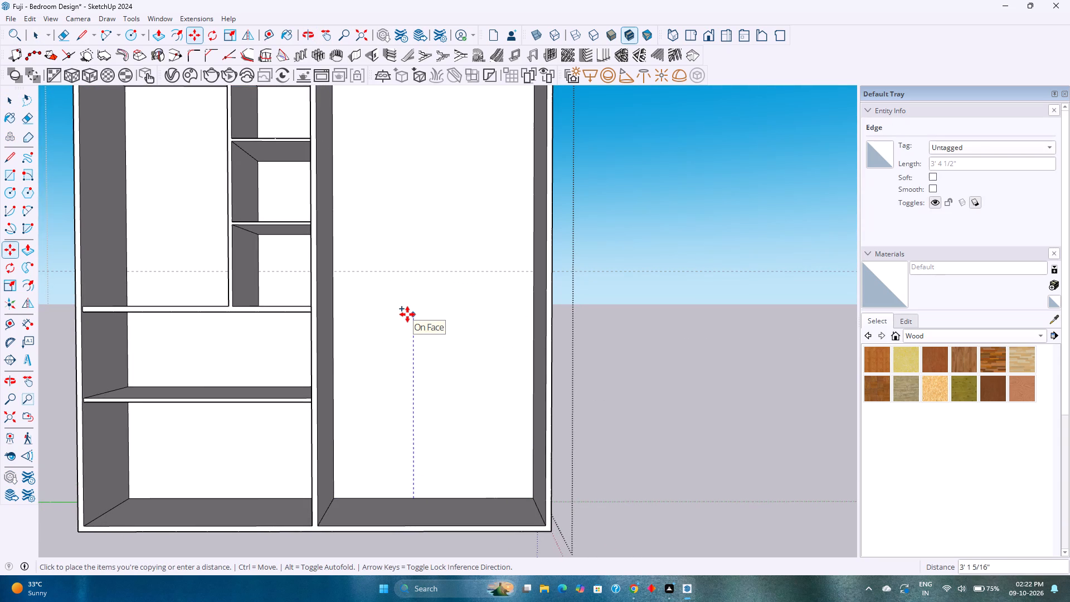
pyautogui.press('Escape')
# Copy the right compartment's back top edge 1'2" down, level with the top of the left compartment's upper shelf.
pyautogui.scroll(-4, 407, 314)
pyautogui.keyDown('shift'); pyautogui.moveTo(412, 314); pyautogui.dragTo(426, 535, button='middle'); pyautogui.keyUp('shift')
pyautogui.scroll(1, 437, 376)
pyautogui.moveTo(436, 368); pyautogui.dragTo(437, 368, button='middle')
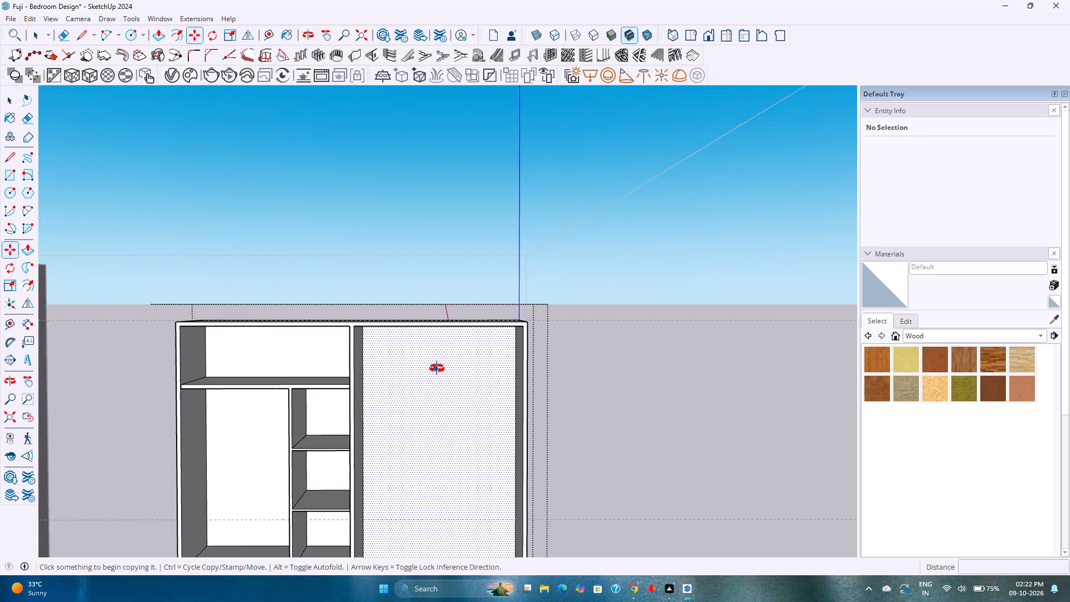
pyautogui.moveTo(437, 368); pyautogui.dragTo(436, 339, button='middle')
pyautogui.press('space')
pyautogui.scroll(4, 424, 352)
pyautogui.click(426, 349)
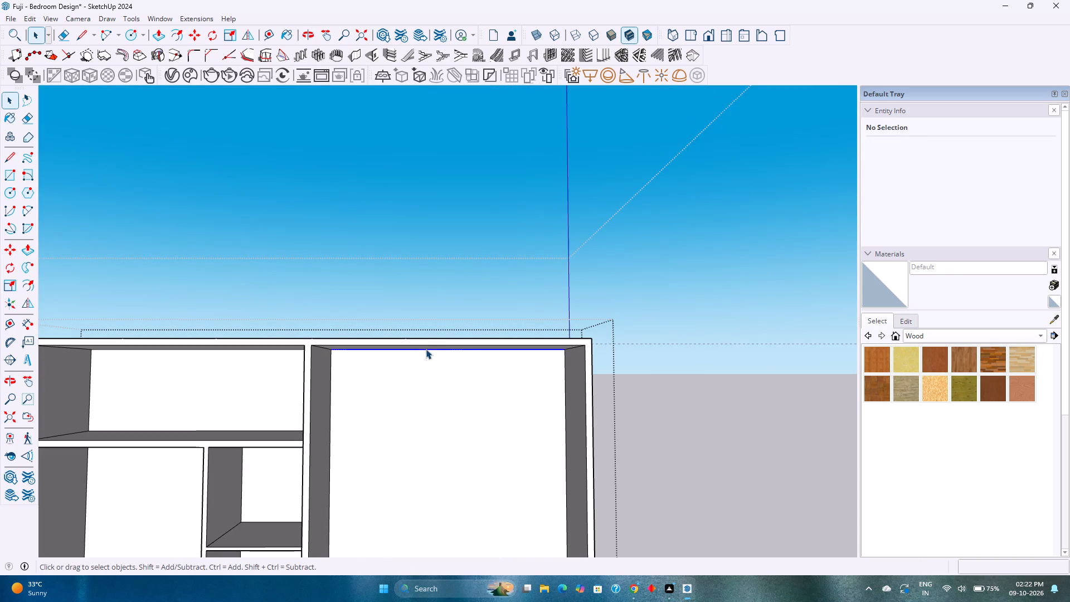
pyautogui.press('m')
pyautogui.click(426, 349)
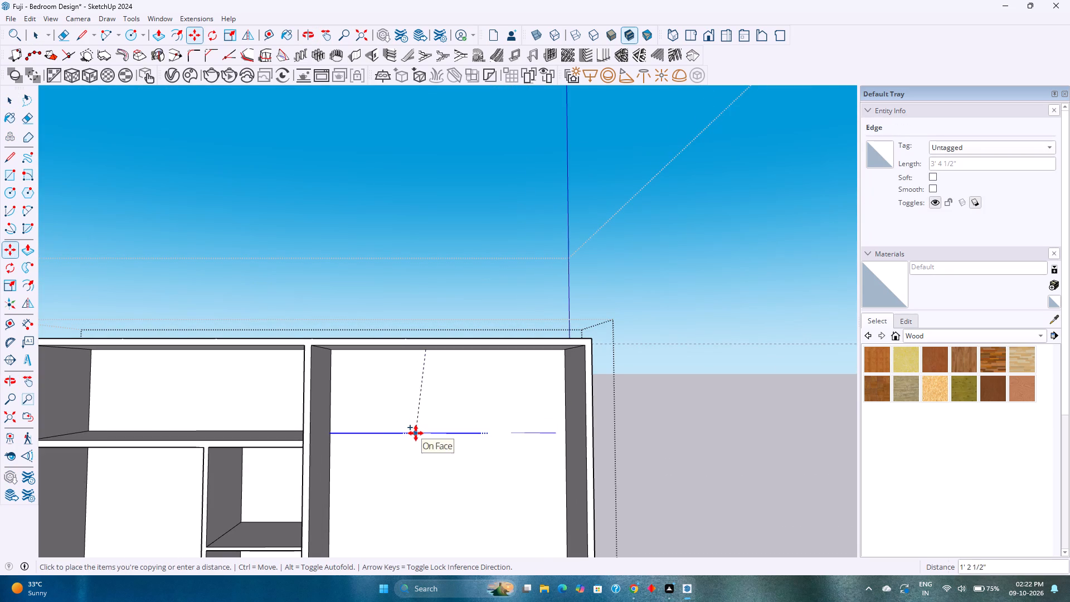
pyautogui.press('Up')
pyautogui.scroll(7, 287, 433)
pyautogui.moveTo(287, 433); pyautogui.dragTo(354, 453, button='middle')
pyautogui.click(372, 437)
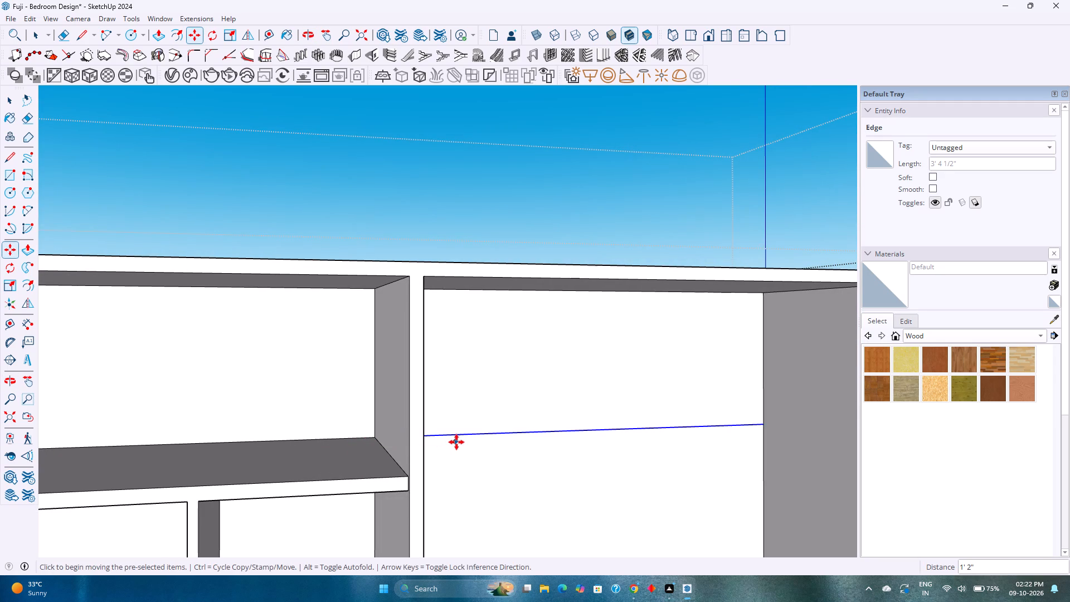
# Copy the right compartment's new back line 1" down, level with the underside of the left upper shelf.
pyautogui.click(460, 435)
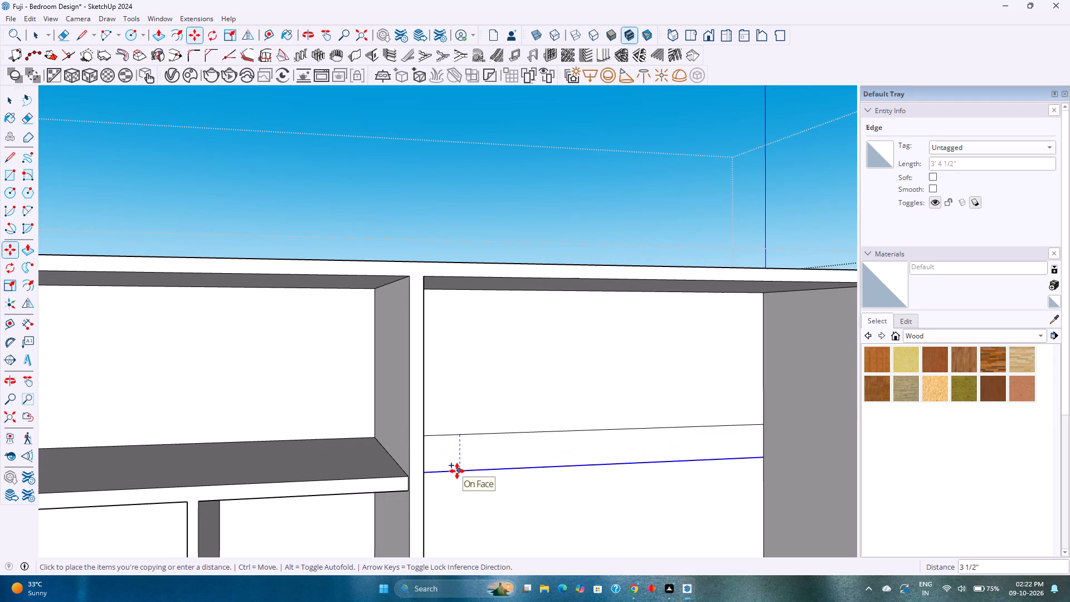
pyautogui.press('Up')
pyautogui.scroll(6, 434, 479)
pyautogui.moveTo(398, 487); pyautogui.dragTo(382, 415, button='middle')
pyautogui.keyDown('shift'); pyautogui.moveTo(360, 508); pyautogui.dragTo(361, 484, button='middle'); pyautogui.keyUp('shift')
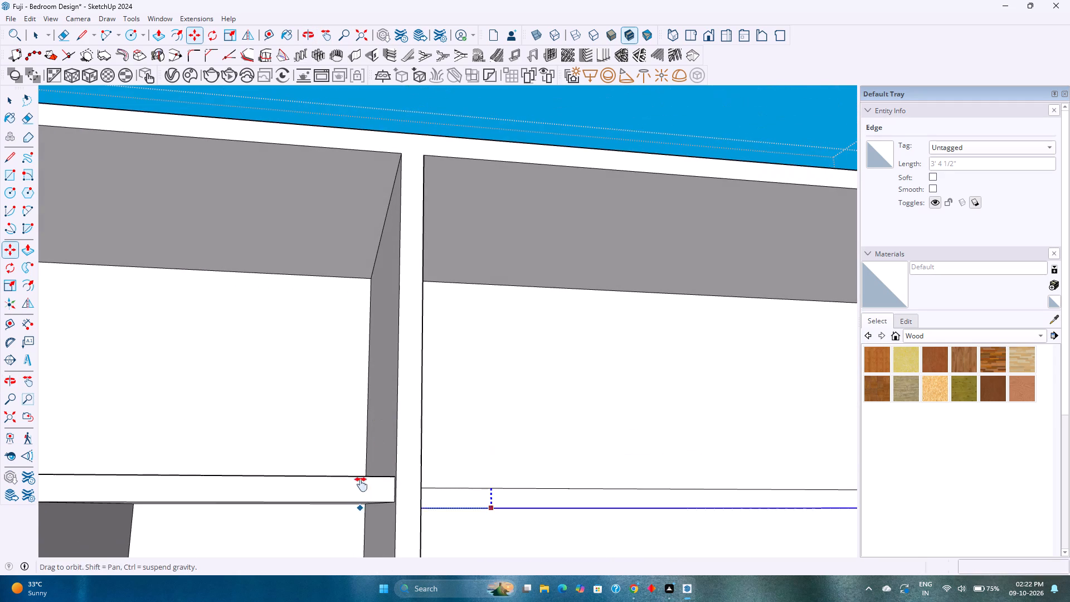
pyautogui.keyDown('shift'); pyautogui.moveTo(361, 484); pyautogui.dragTo(373, 412, button='middle'); pyautogui.keyUp('shift')
pyautogui.click(380, 409)
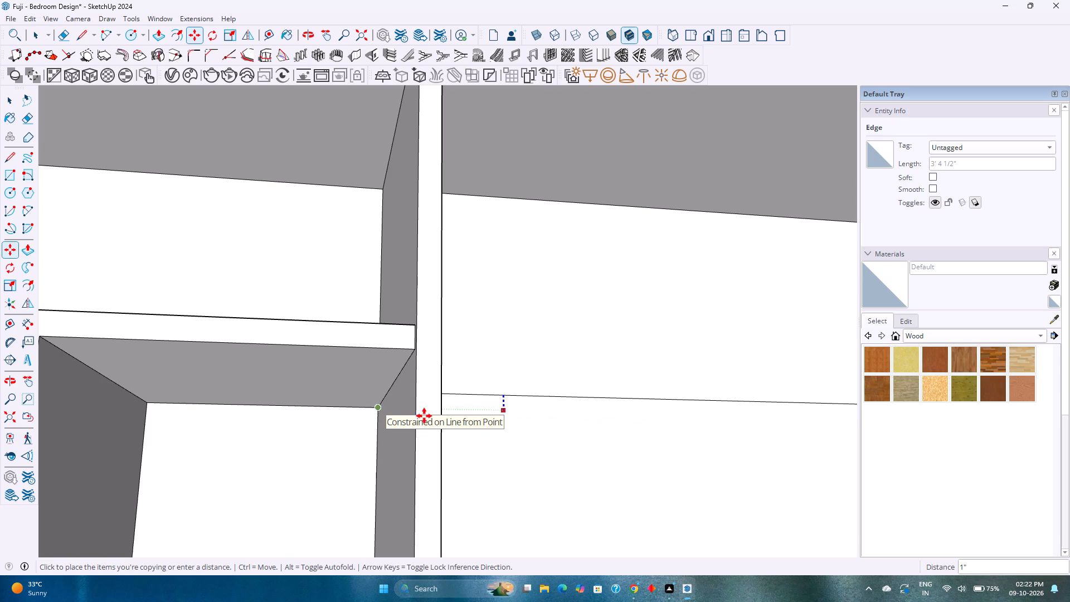
# Push/Pull the right compartment's 1" strip forward into an upper shelf in line with the left upper shelf.
pyautogui.scroll(1, 476, 417)
pyautogui.moveTo(477, 416); pyautogui.dragTo(410, 498, button='middle')
pyautogui.press('p')
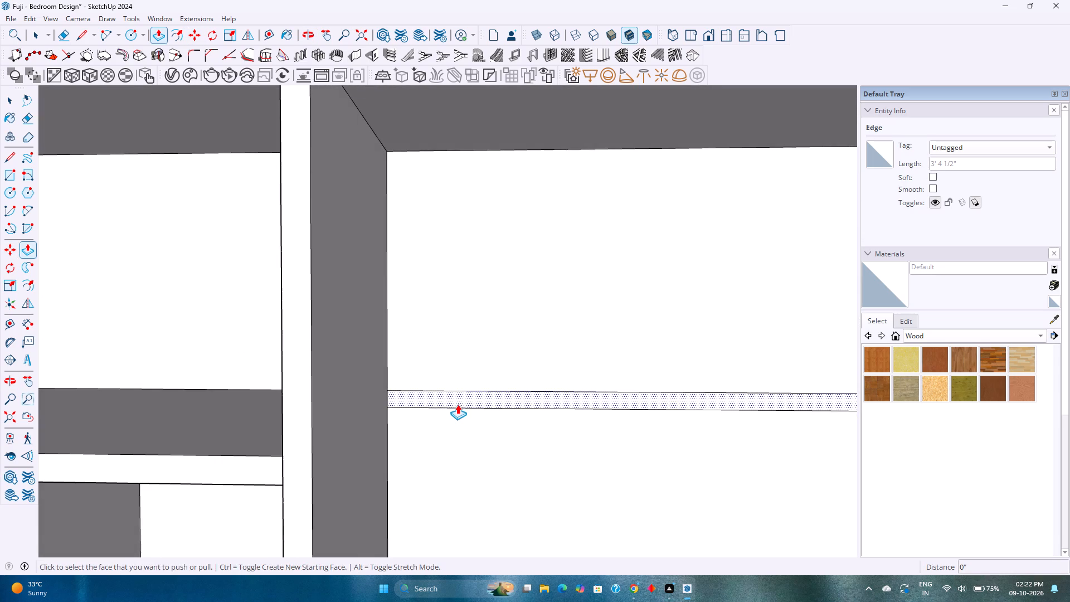
pyautogui.doubleClick(458, 404)
pyautogui.scroll(-7, 458, 404)
pyautogui.keyDown('shift'); pyautogui.moveTo(464, 428); pyautogui.dragTo(439, 384, button='middle'); pyautogui.keyUp('shift')
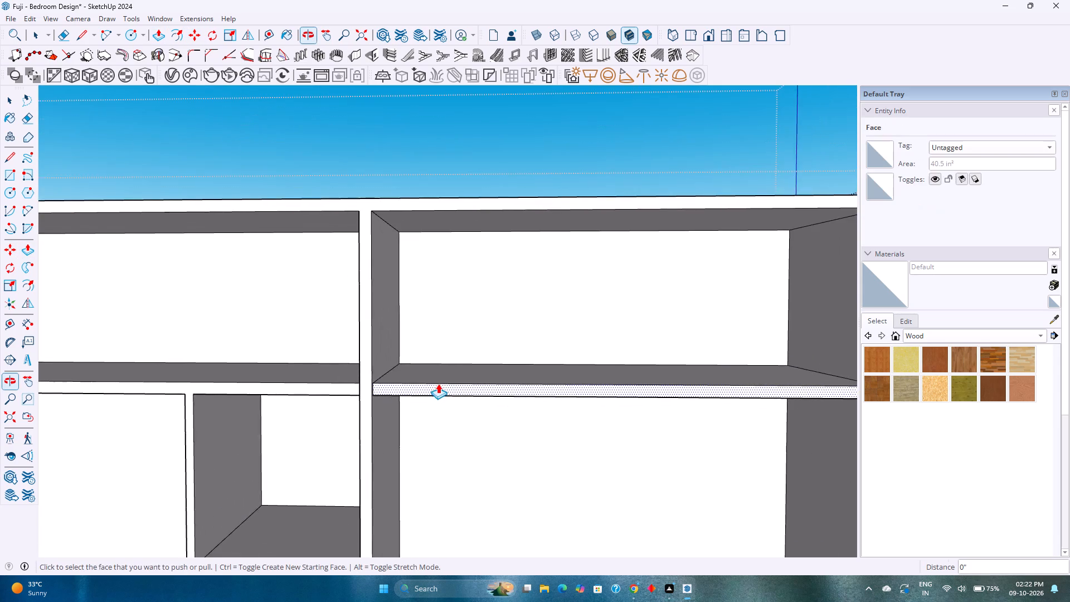
pyautogui.scroll(-8, 438, 383)
pyautogui.keyDown('shift'); pyautogui.moveTo(450, 414); pyautogui.dragTo(426, 373, button='middle'); pyautogui.keyUp('shift')
pyautogui.scroll(-1, 425, 370)
pyautogui.moveTo(425, 372); pyautogui.dragTo(466, 404, button='middle')
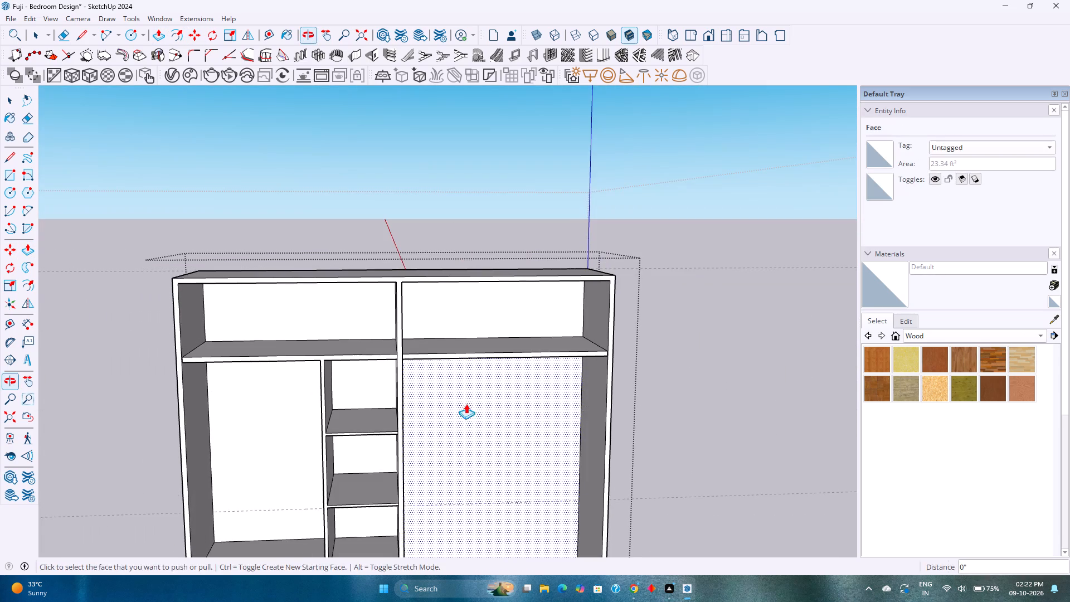
pyautogui.press('space')
# Examine the wardrobe's shelf layout in both compartments from the front and from several angles.
pyautogui.scroll(-1, 464, 399)
pyautogui.keyDown('shift'); pyautogui.moveTo(462, 405); pyautogui.dragTo(452, 347, button='middle'); pyautogui.keyUp('shift')
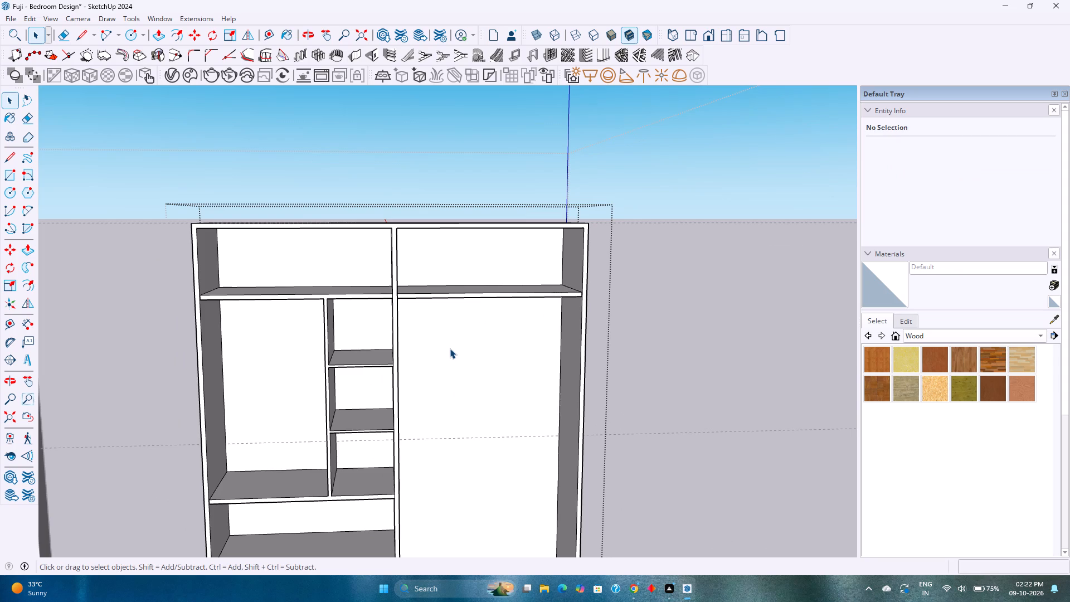
pyautogui.scroll(-1, 470, 414)
pyautogui.moveTo(466, 439); pyautogui.dragTo(451, 390, button='middle')
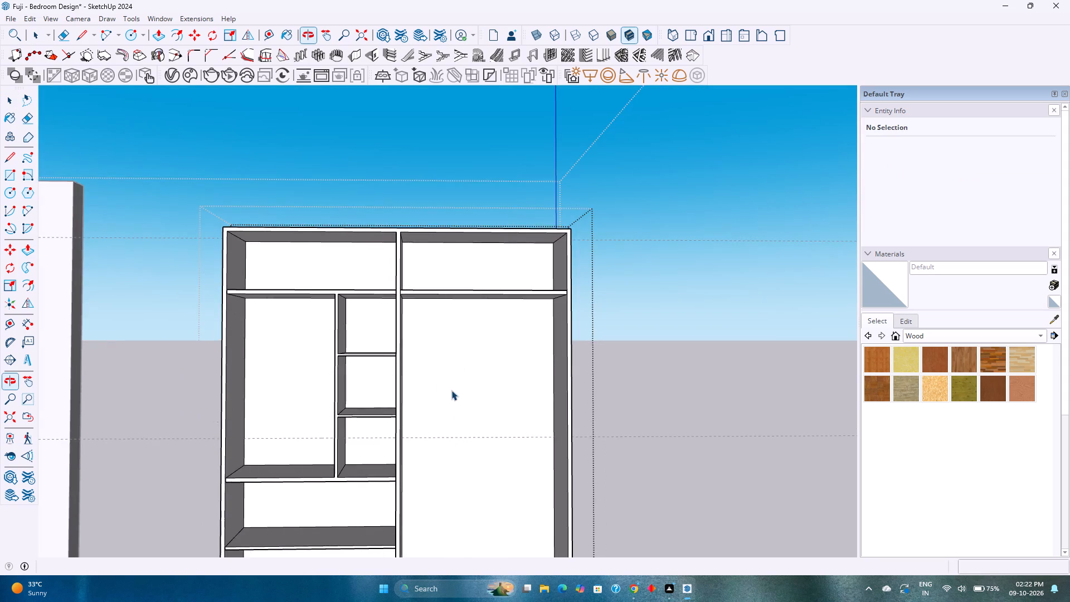
pyautogui.scroll(-1, 451, 390)
pyautogui.keyDown('shift'); pyautogui.moveTo(461, 415); pyautogui.dragTo(460, 356, button='middle'); pyautogui.keyUp('shift')
pyautogui.scroll(-1, 462, 373)
pyautogui.moveTo(462, 373); pyautogui.dragTo(429, 357, button='middle')
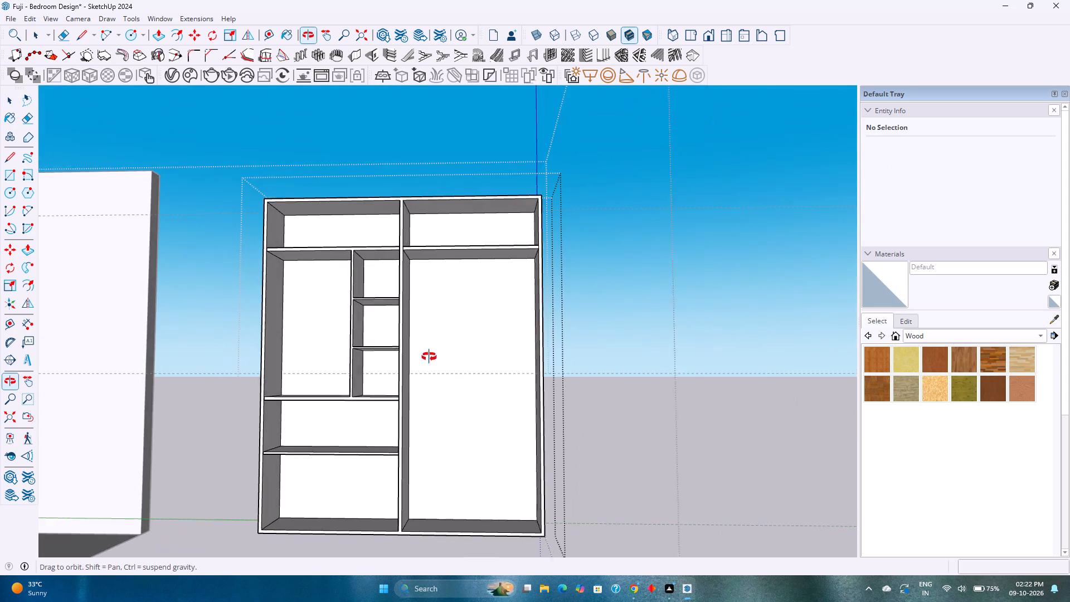
pyautogui.moveTo(429, 357); pyautogui.dragTo(429, 357, button='middle')
pyautogui.scroll(-1, 435, 361)
pyautogui.moveTo(436, 361); pyautogui.dragTo(461, 396, button='middle')
pyautogui.keyDown('shift'); pyautogui.moveTo(470, 403); pyautogui.dragTo(428, 382, button='middle'); pyautogui.keyUp('shift')
pyautogui.scroll(3, 371, 390)
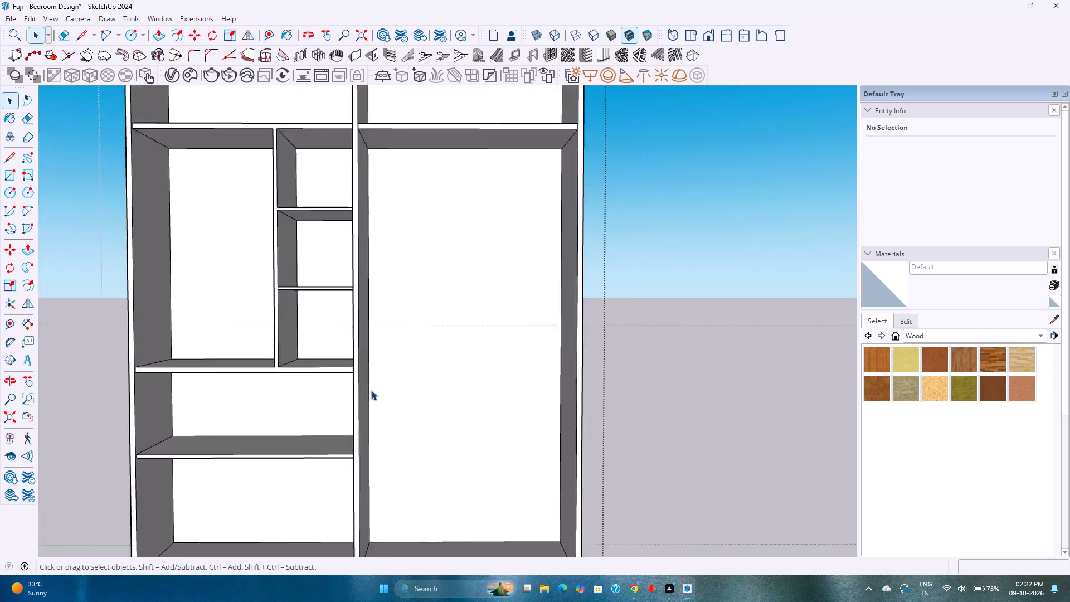
pyautogui.scroll(3, 371, 390)
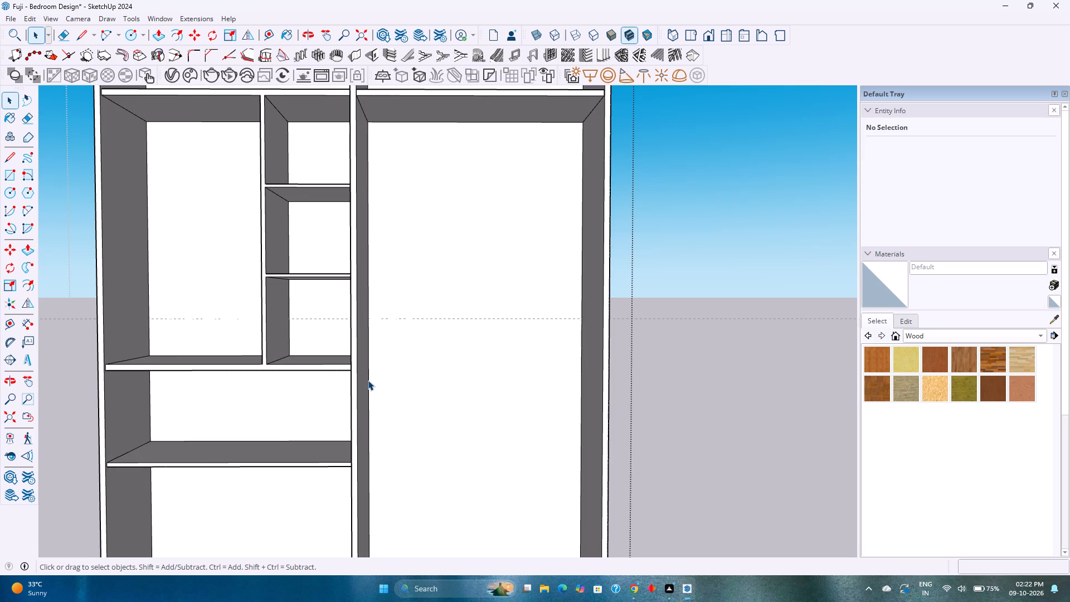
pyautogui.scroll(-2, 383, 382)
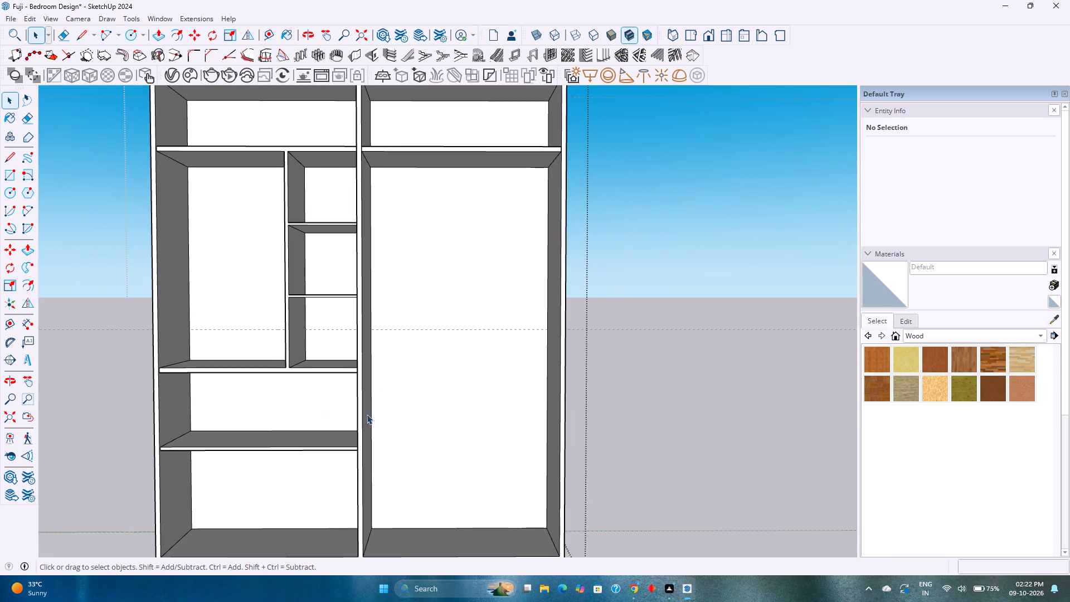
# Outline a 0.7" shelf strip on the right compartment's back by copying its top edge 3' down, and that copy 0.7" down.
pyautogui.keyDown('shift'); pyautogui.moveTo(440, 410); pyautogui.dragTo(401, 378, button='middle'); pyautogui.keyUp('shift')
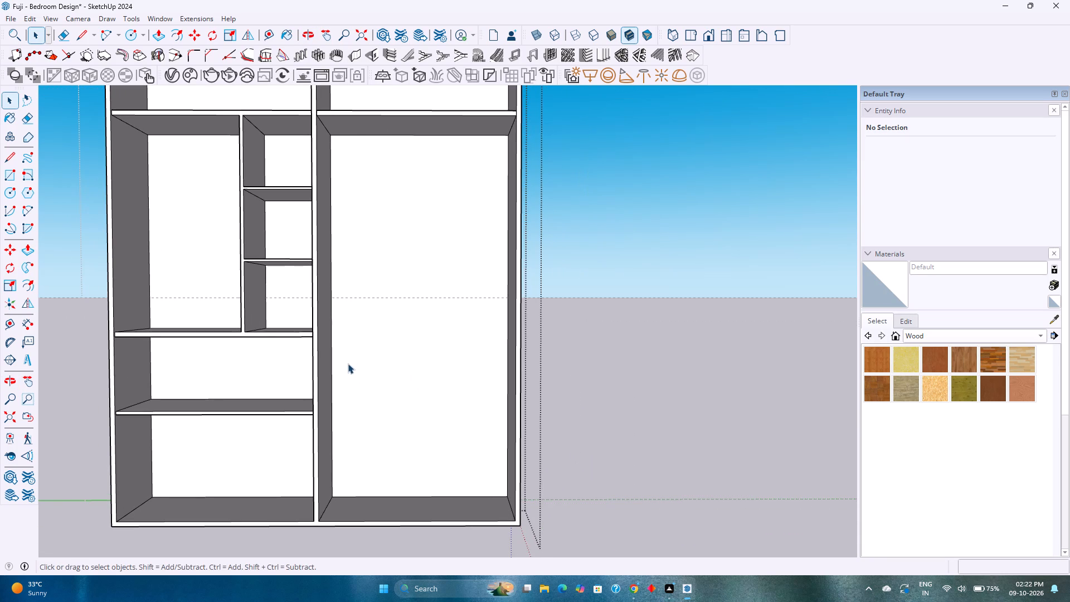
pyautogui.press('m')
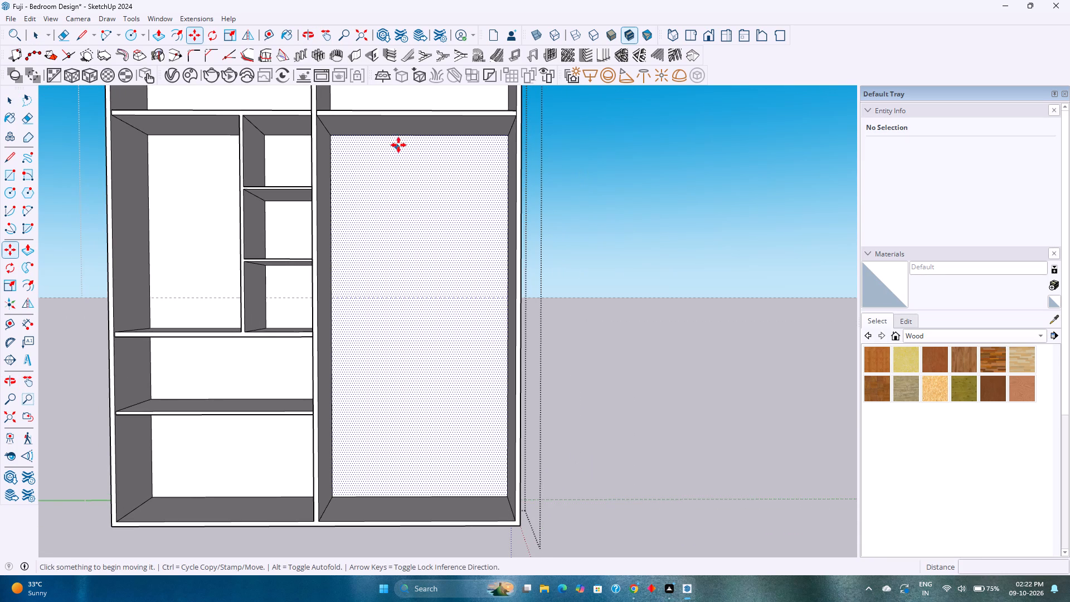
pyautogui.click(403, 137)
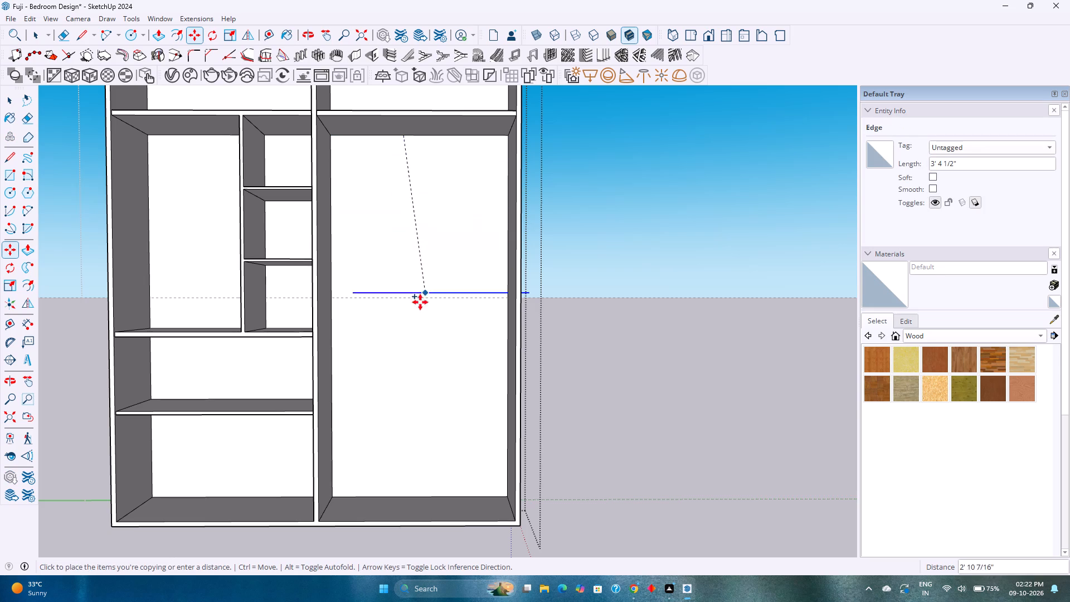
pyautogui.press('Up')
pyautogui.press('3')
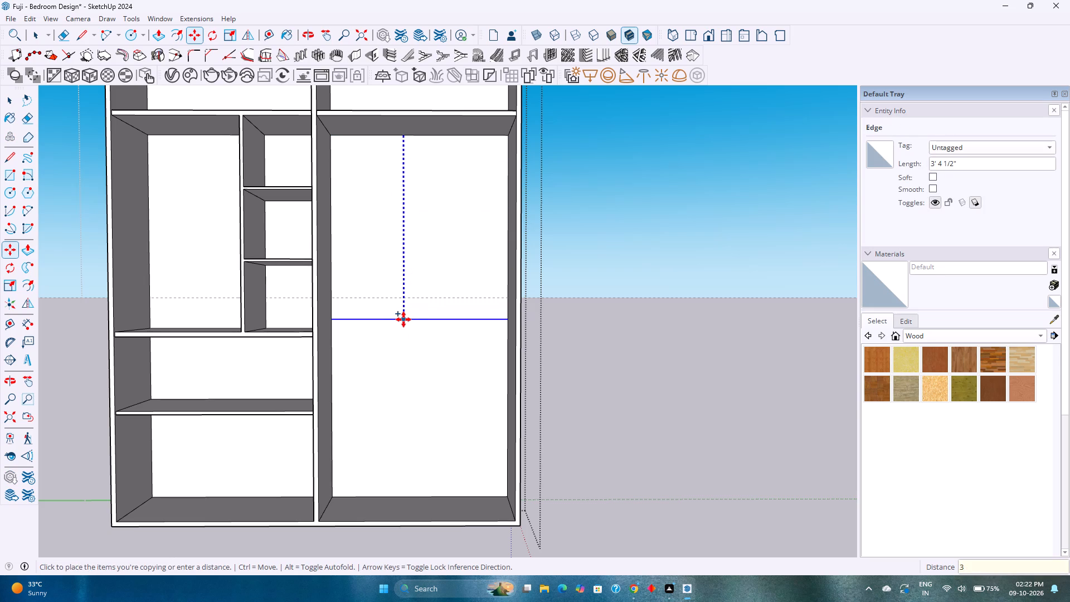
pyautogui.press("'")
pyautogui.press('Return')
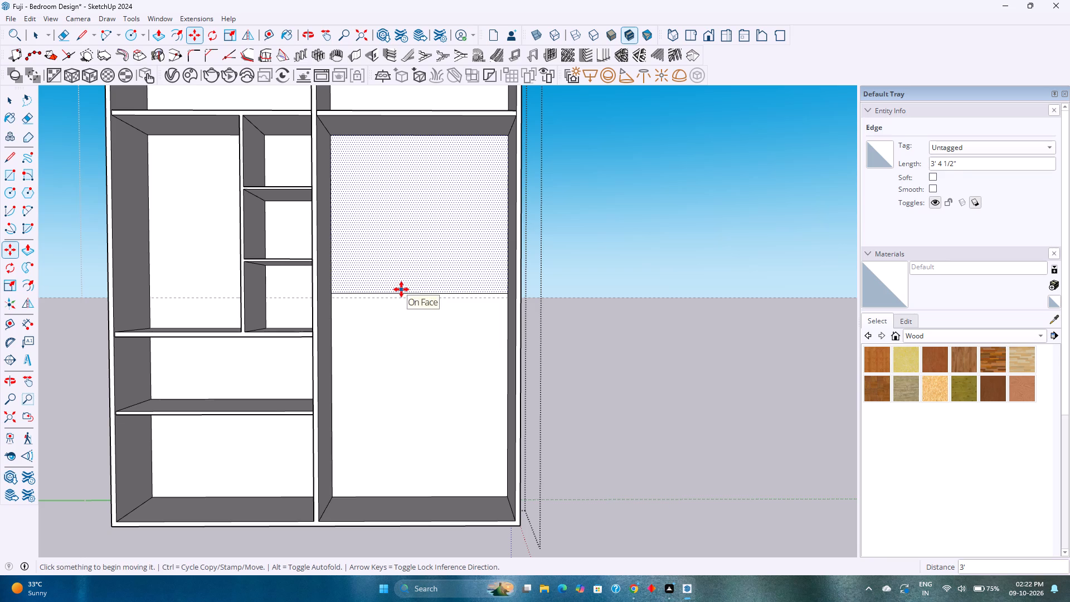
pyautogui.click(403, 293)
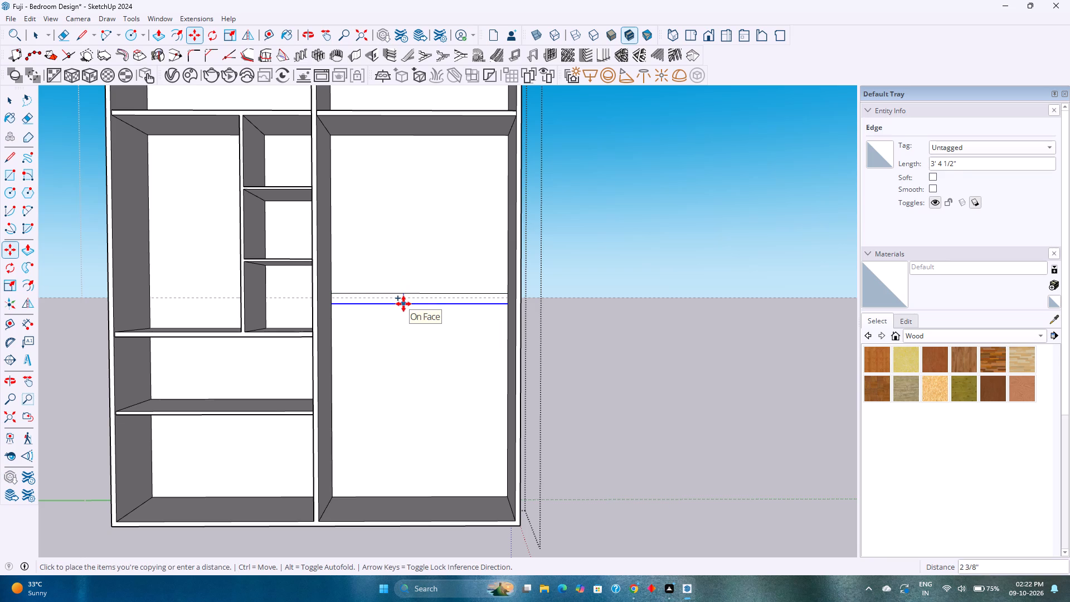
pyautogui.write('0.7')
pyautogui.press('Return')
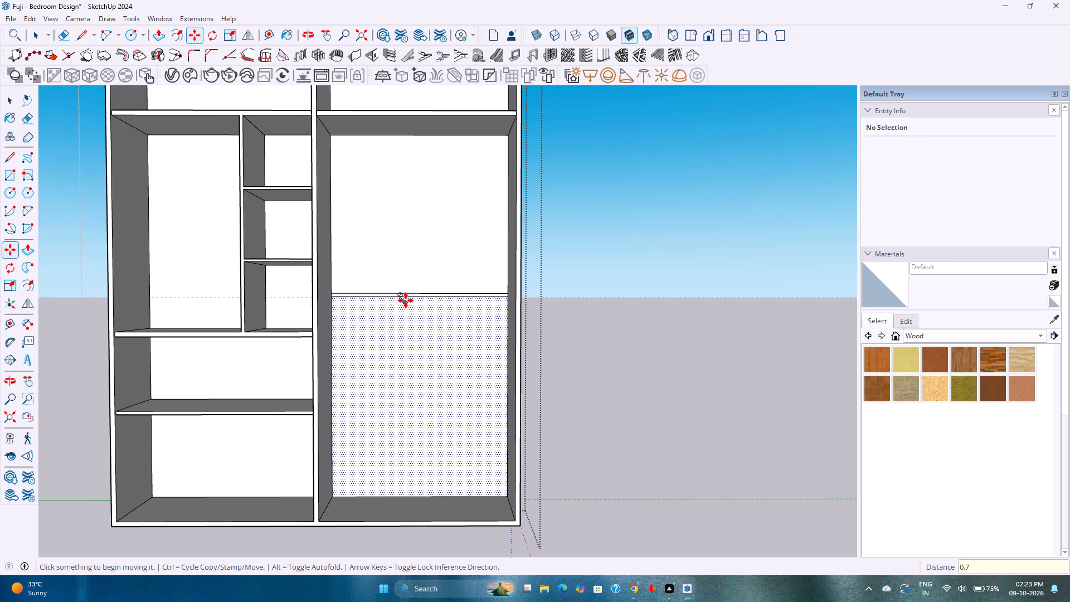
# Outline a second shelf strip by copying the first strip's lower line 11" down, and that copy 0.7" down.
pyautogui.click(406, 298)
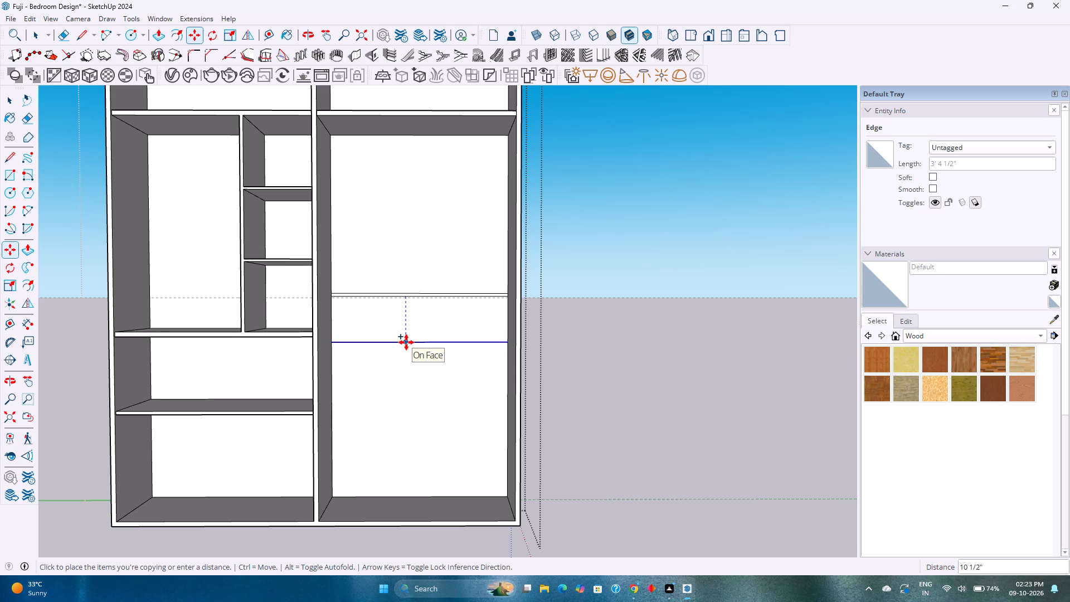
pyautogui.write('11')
pyautogui.press('Return')
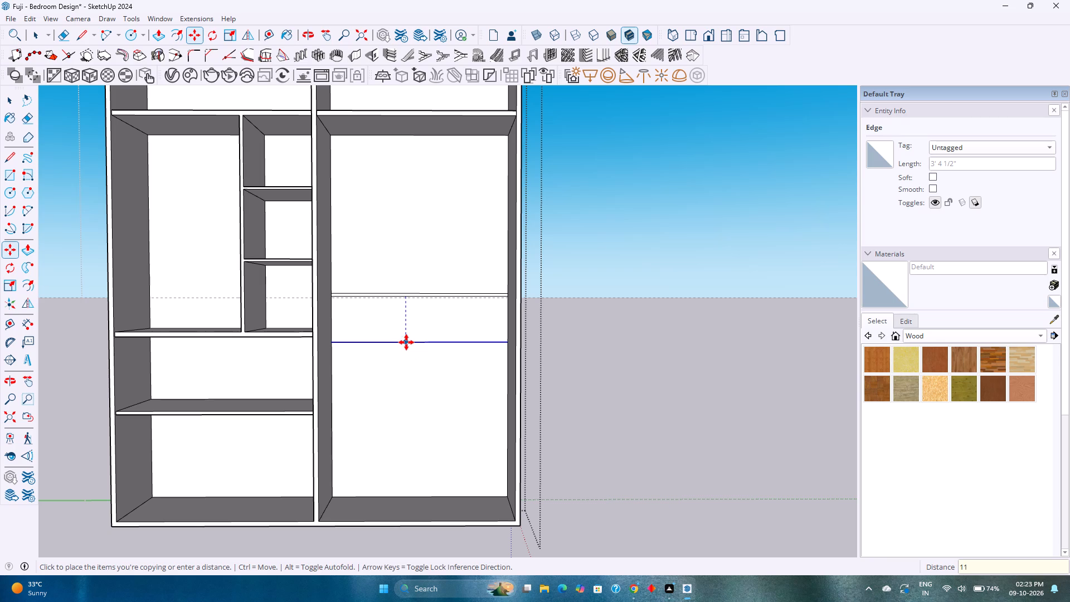
pyautogui.click(409, 344)
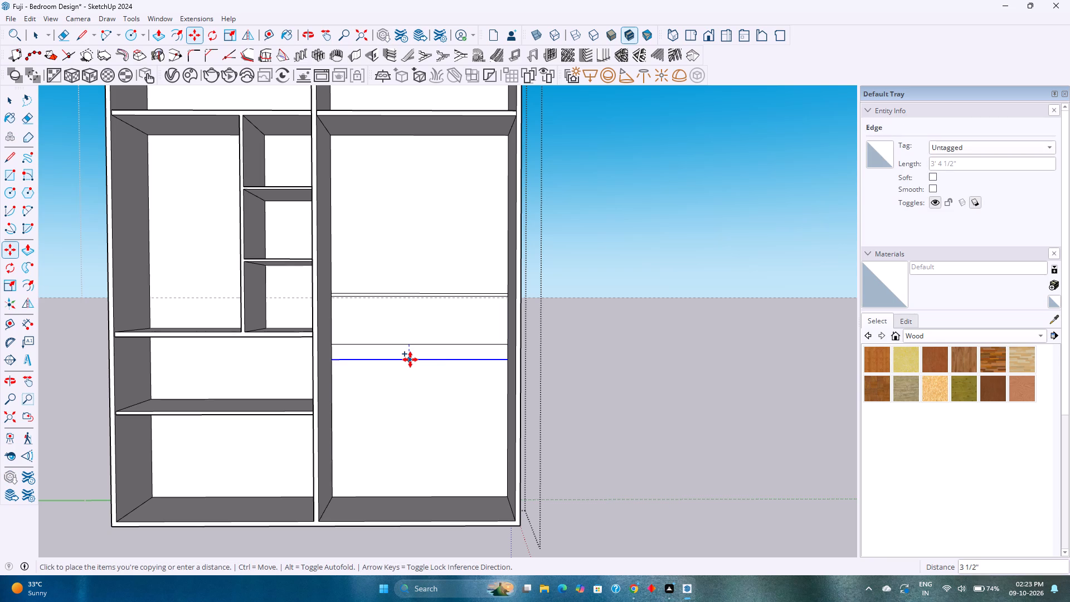
pyautogui.press('0')
pyautogui.write('.7')
pyautogui.press('Return')
# Copy the second strip's lower line down to the back's bottom edge and divide the distance into 3 equal spaces.
pyautogui.scroll(5, 413, 348)
pyautogui.moveTo(413, 348); pyautogui.dragTo(389, 353, button='middle')
pyautogui.press('space')
pyautogui.keyDown('shift'); pyautogui.moveTo(391, 352); pyautogui.dragTo(416, 289, button='middle'); pyautogui.keyUp('shift')
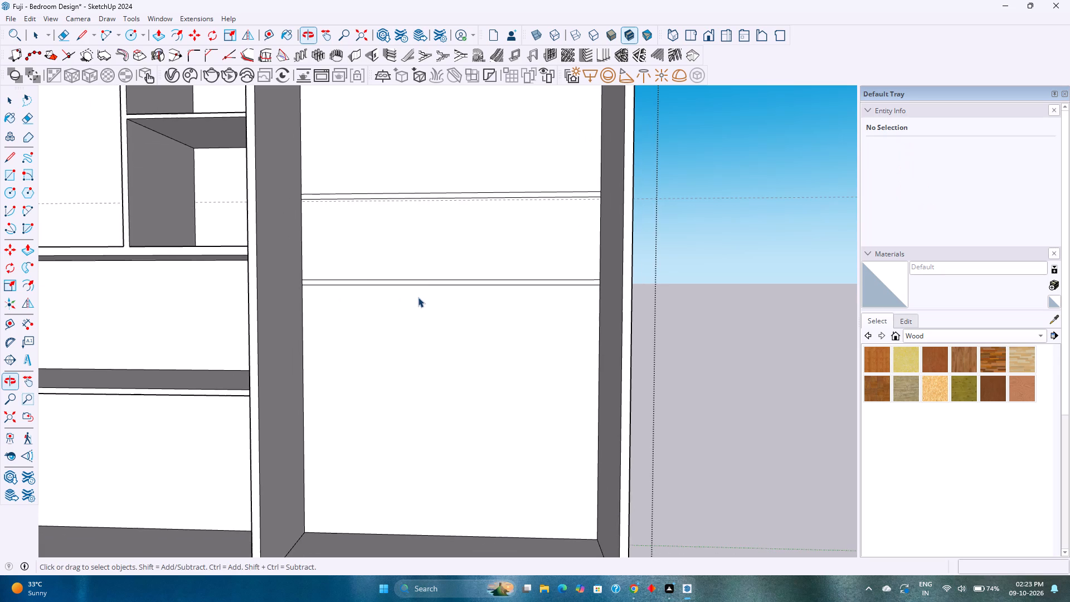
pyautogui.click(422, 285)
pyautogui.press('m')
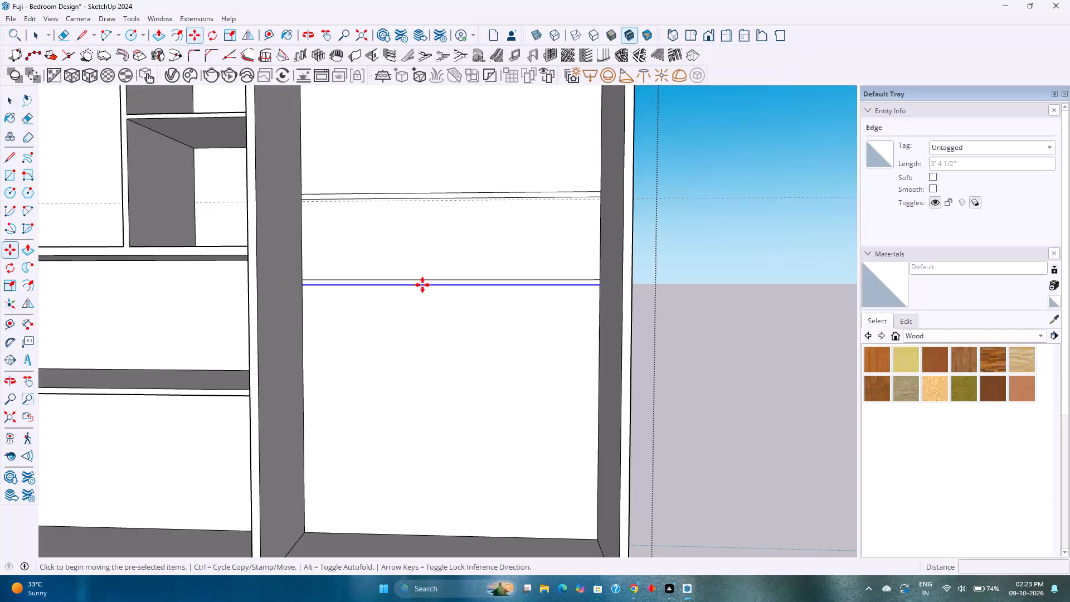
pyautogui.click(422, 285)
pyautogui.scroll(-5, 427, 323)
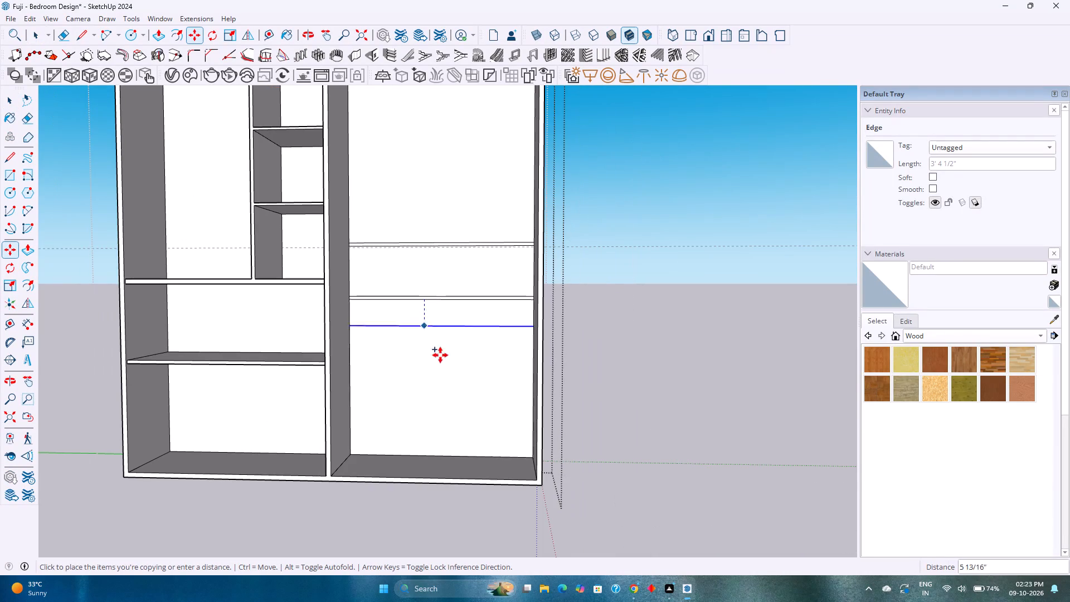
pyautogui.press('Up')
pyautogui.click(429, 457)
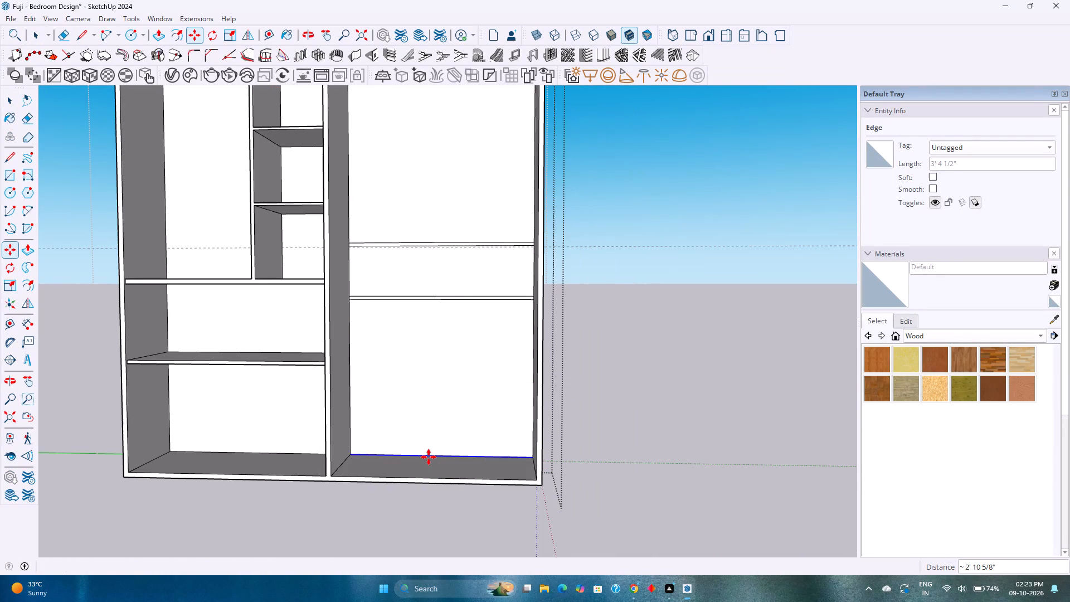
pyautogui.write('/3')
pyautogui.press('Return')
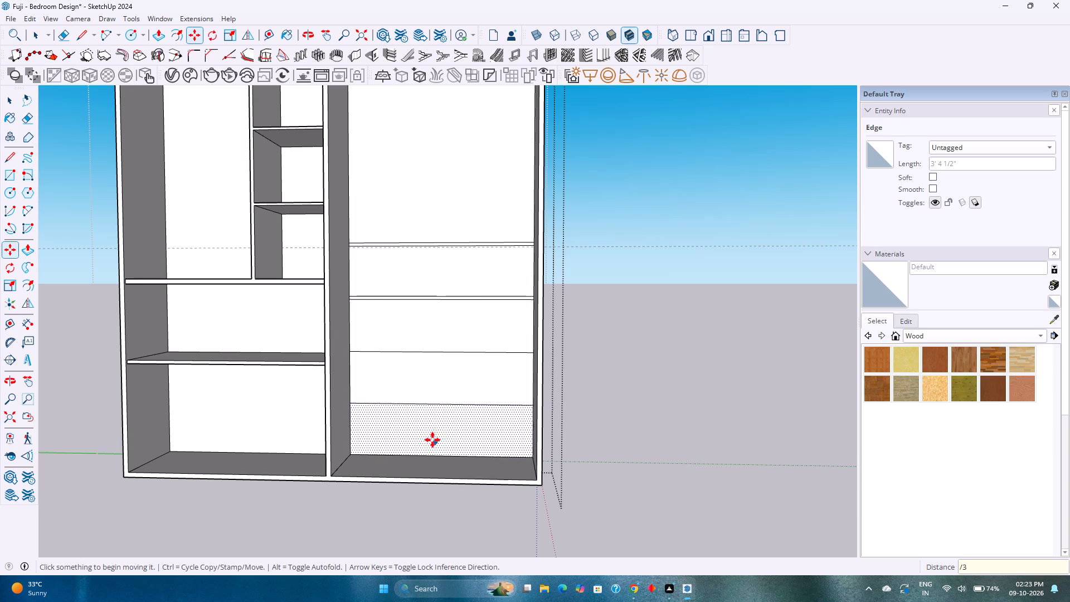
# Move the two intermediate lines on the right compartment's back down 0.25" together.
pyautogui.press('space')
pyautogui.click(439, 404)
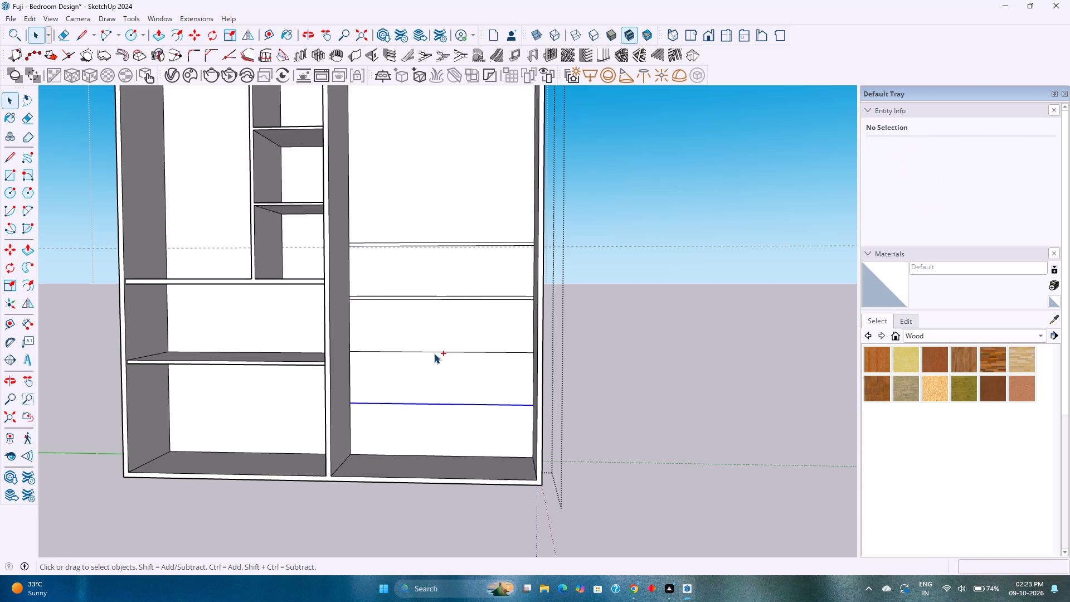
pyautogui.keyDown('ctrl'); pyautogui.click(432, 349); pyautogui.keyUp('ctrl')
pyautogui.click(433, 352)
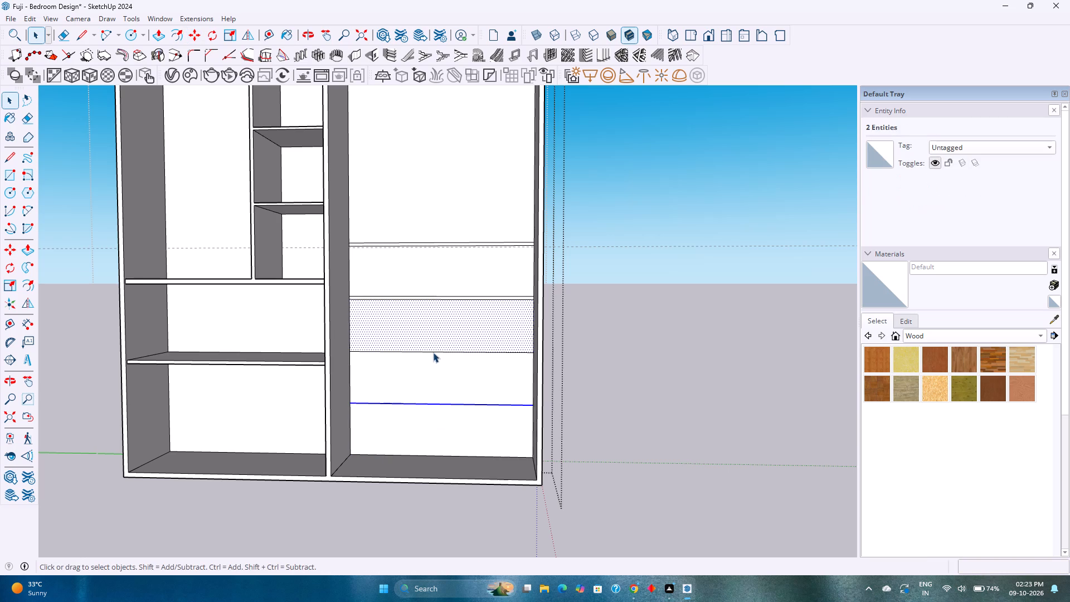
pyautogui.keyDown('ctrl'); pyautogui.click(439, 406); pyautogui.keyUp('ctrl')
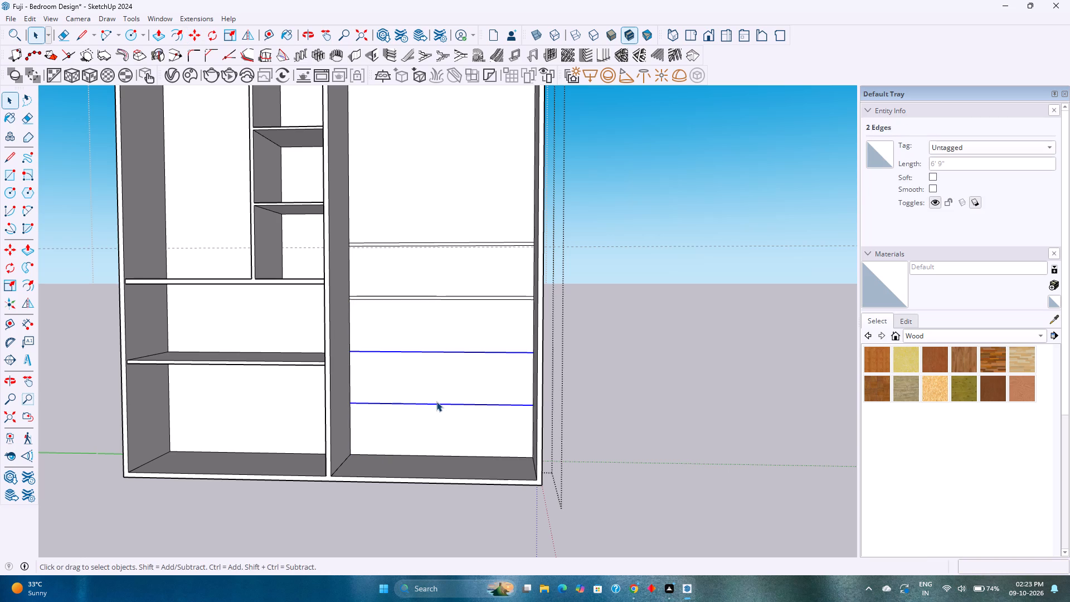
pyautogui.press('m')
pyautogui.click(435, 351)
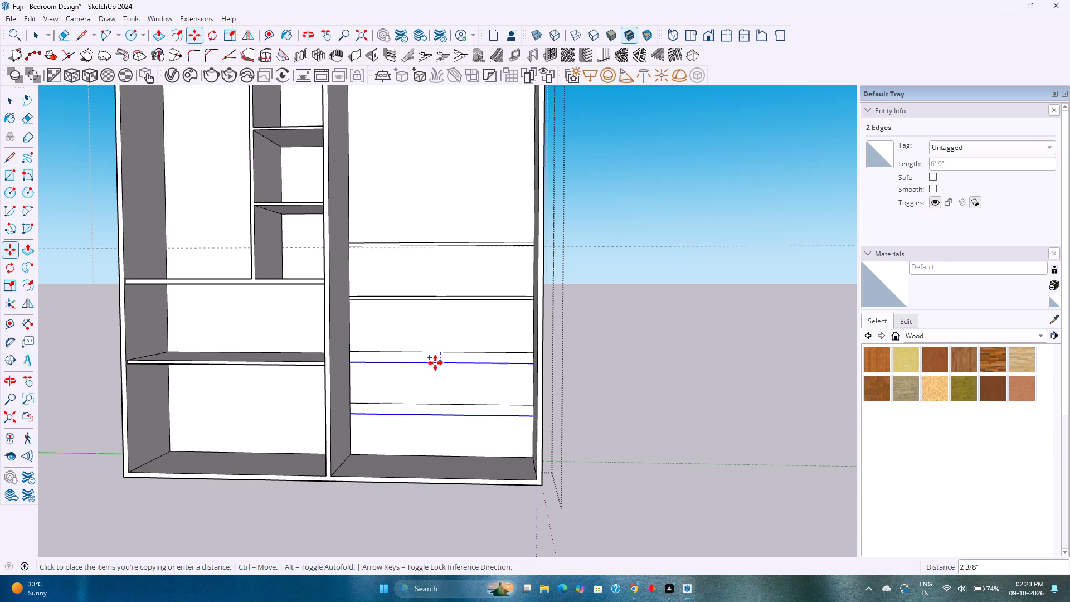
pyautogui.press('0')
pyautogui.press('.')
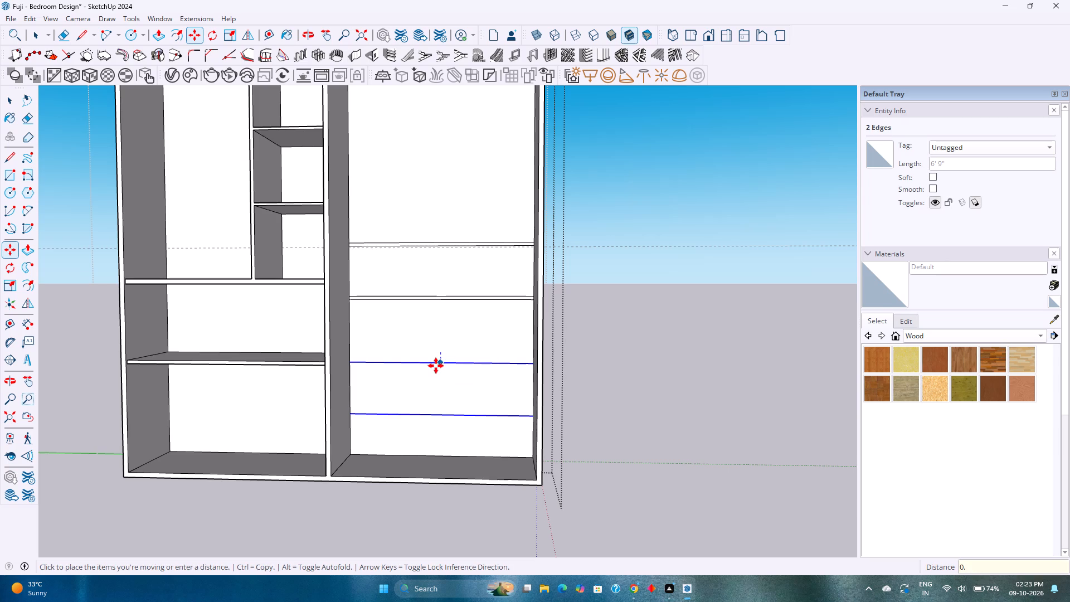
pyautogui.write('25')
pyautogui.press('Return')
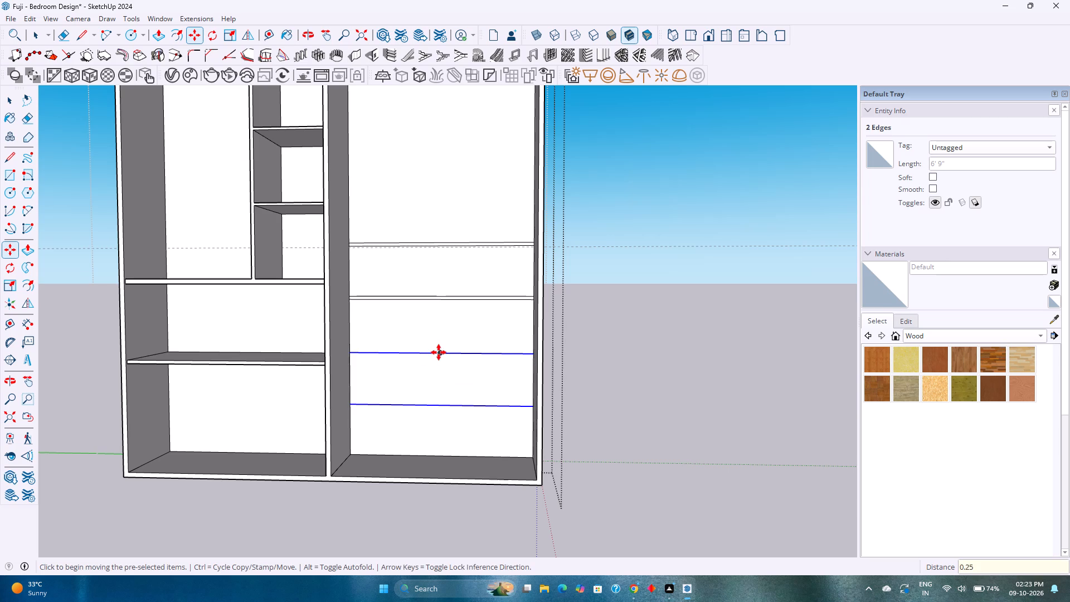
# Copy the two intermediate lines 0.5" up to outline two thin shelf strips.
pyautogui.click(438, 351)
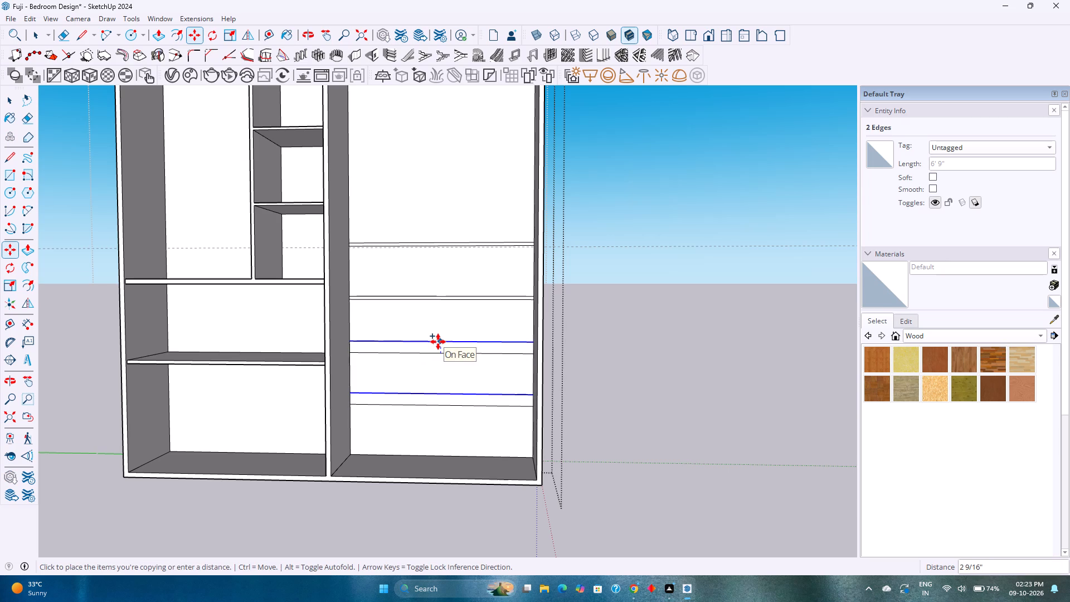
pyautogui.press('0')
pyautogui.press('.')
pyautogui.press('5')
pyautogui.press('Return')
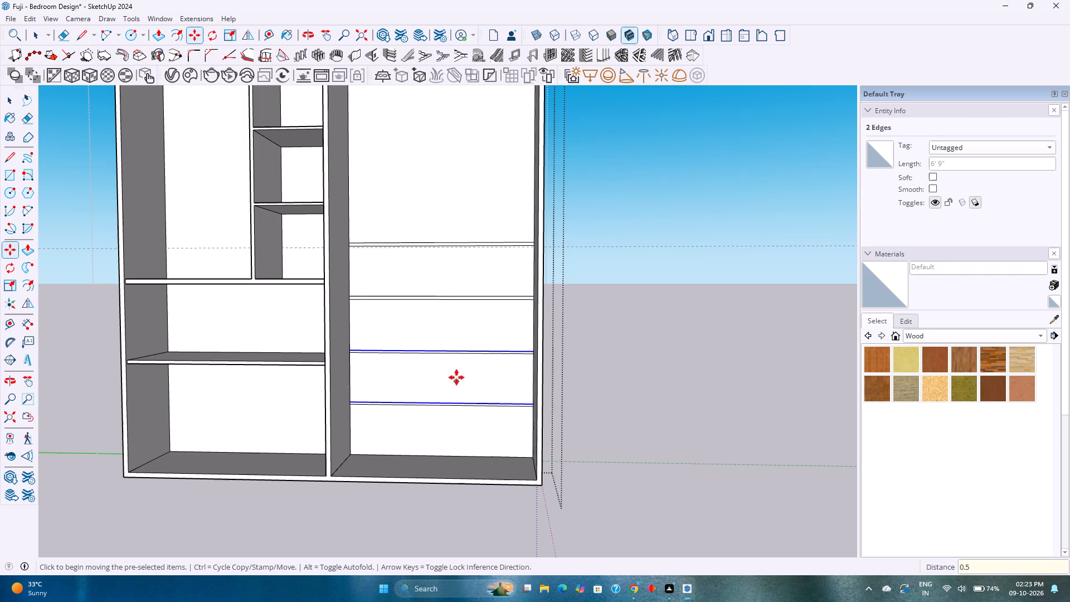
# Push/Pull the right compartment's two 0.7" strips forward into shelves, pulling the second shelf's front a further 1/2" out.
pyautogui.press('p')
pyautogui.scroll(3, 459, 237)
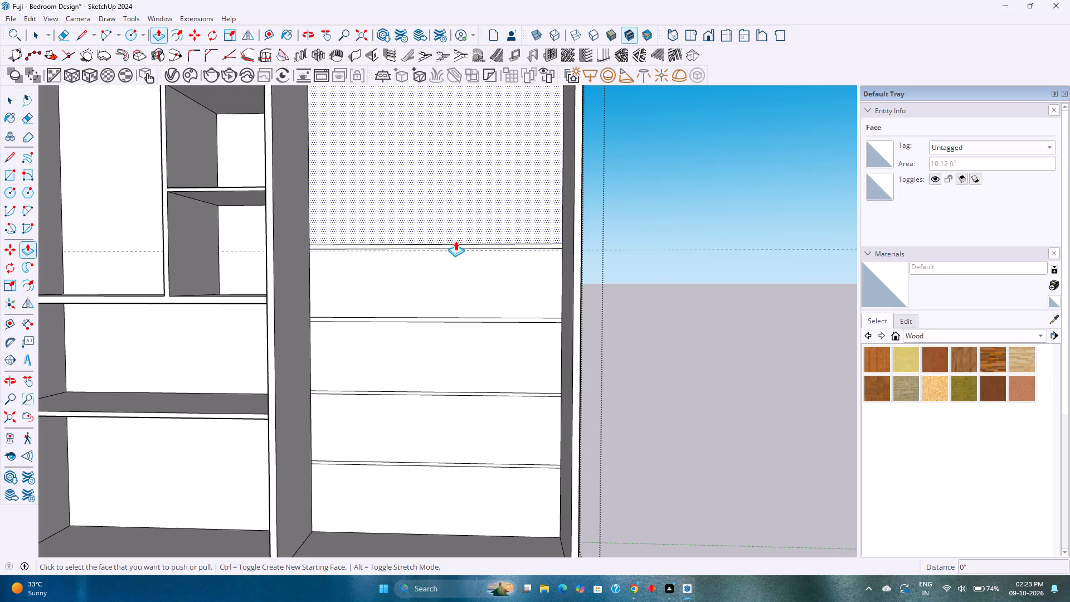
pyautogui.doubleClick(457, 245)
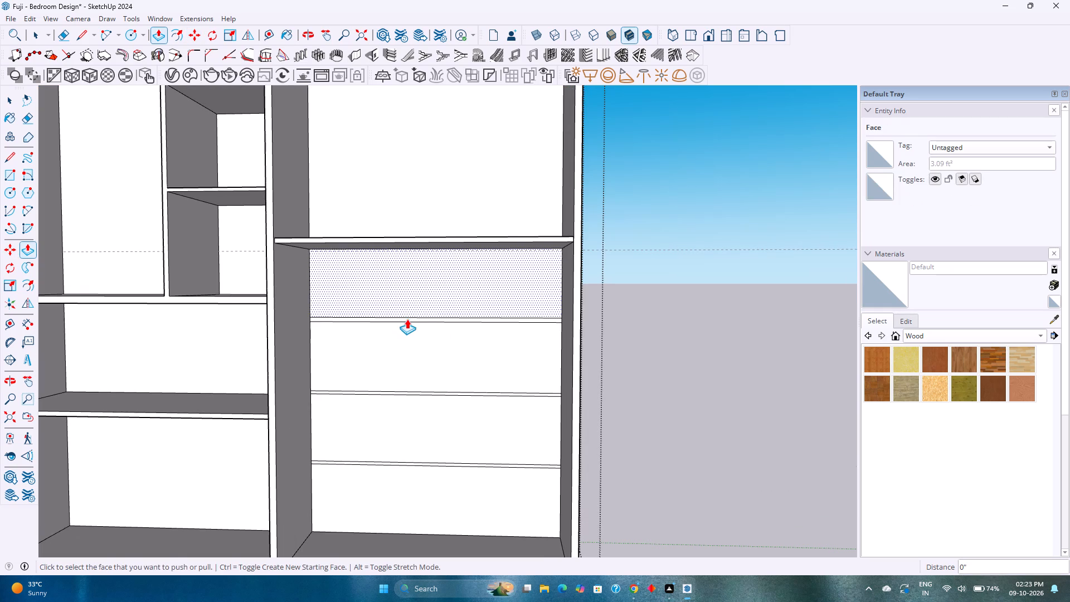
pyautogui.doubleClick(407, 319)
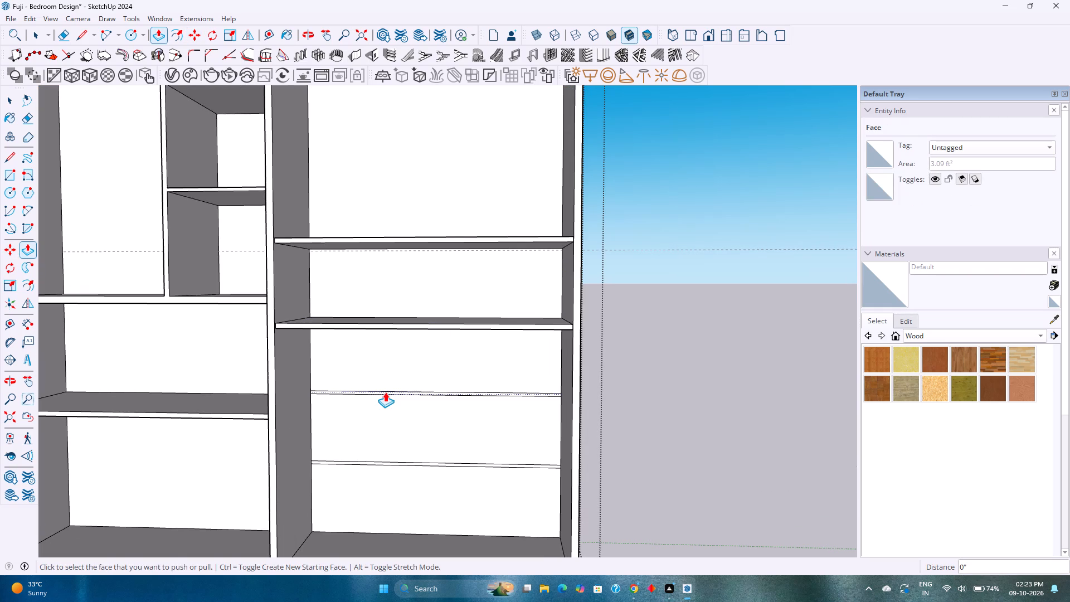
pyautogui.moveTo(356, 371); pyautogui.dragTo(264, 394, button='middle')
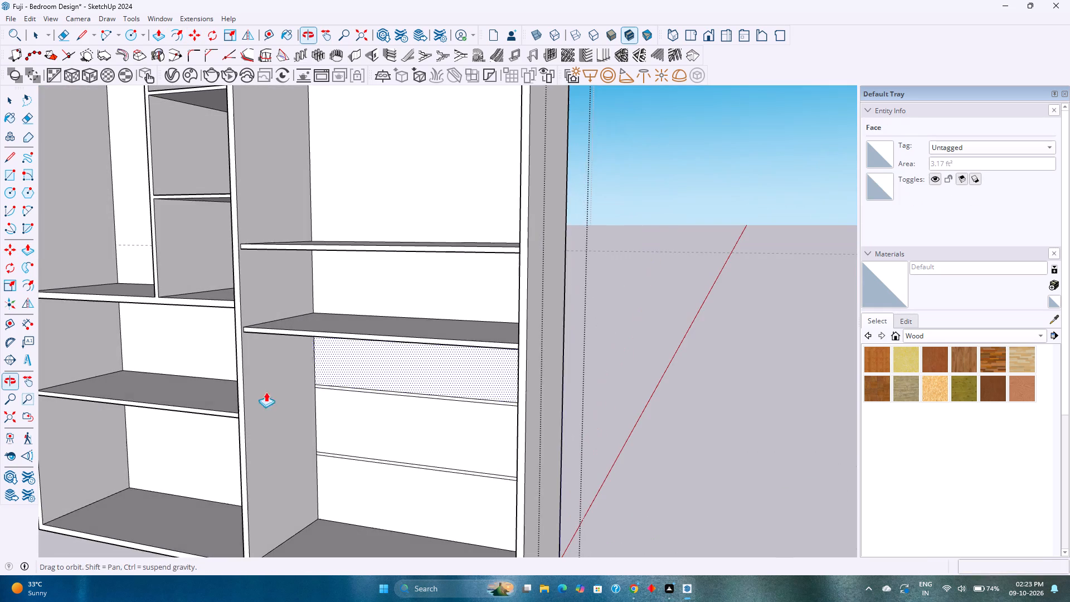
pyautogui.scroll(6, 245, 305)
pyautogui.click(261, 343)
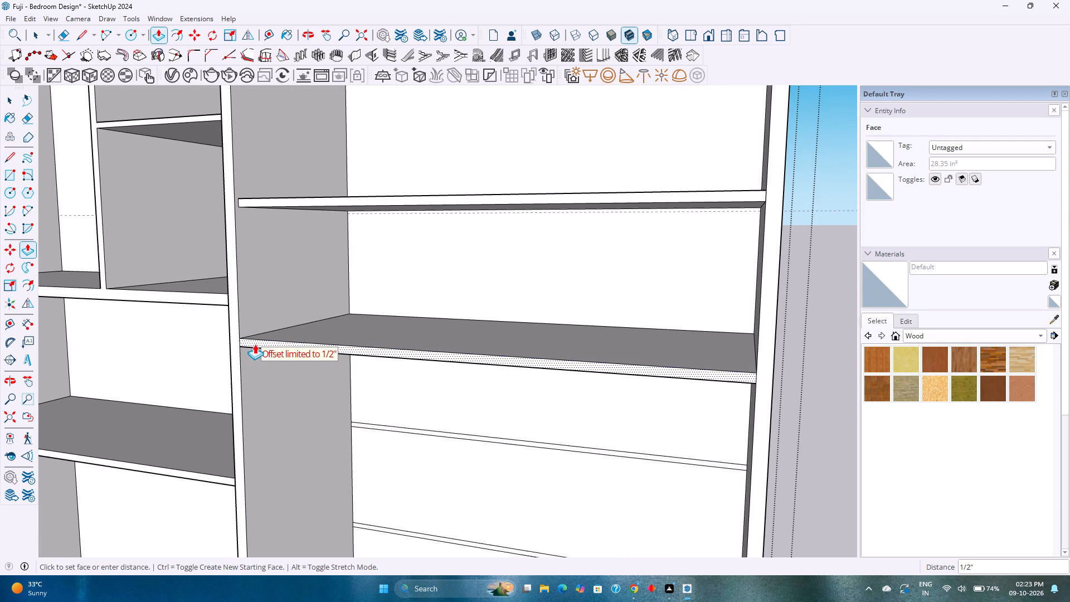
pyautogui.click(242, 328)
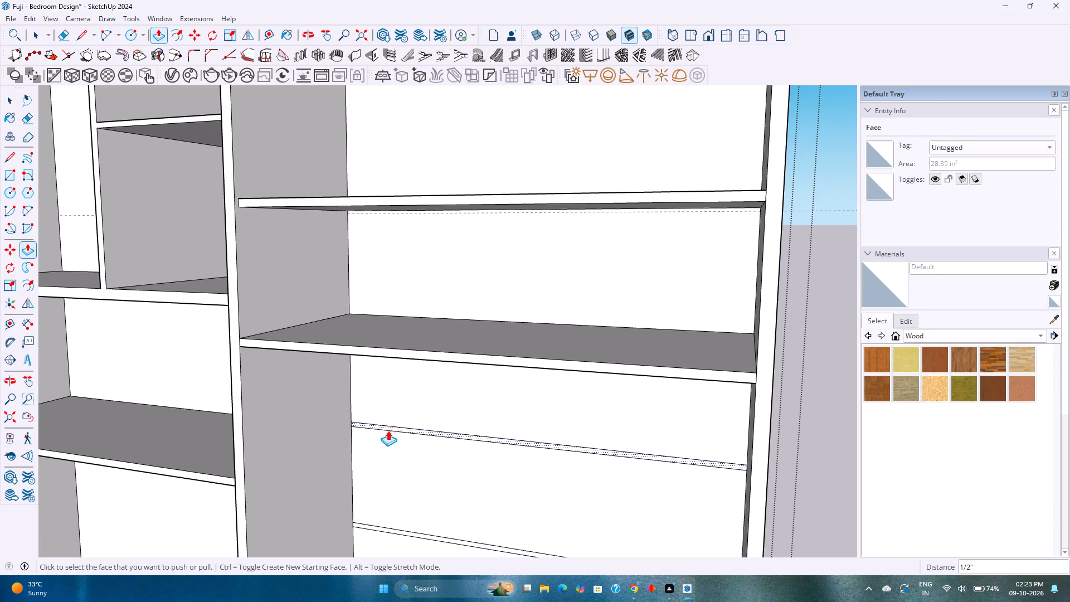
# Push/Pull the right compartment's two 0.5" strips forward 1'7" into shelves level with the partition's front.
pyautogui.click(388, 427)
pyautogui.click(241, 434)
pyautogui.scroll(-3, 362, 438)
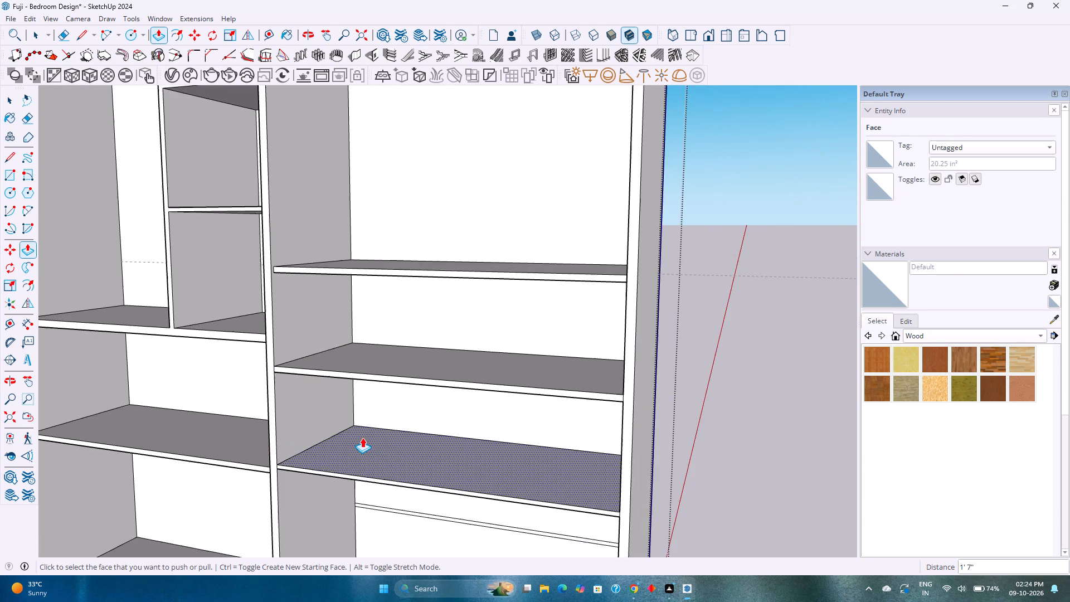
pyautogui.keyDown('shift'); pyautogui.moveTo(364, 467); pyautogui.dragTo(433, 338, button='middle'); pyautogui.keyUp('shift')
pyautogui.doubleClick(435, 401)
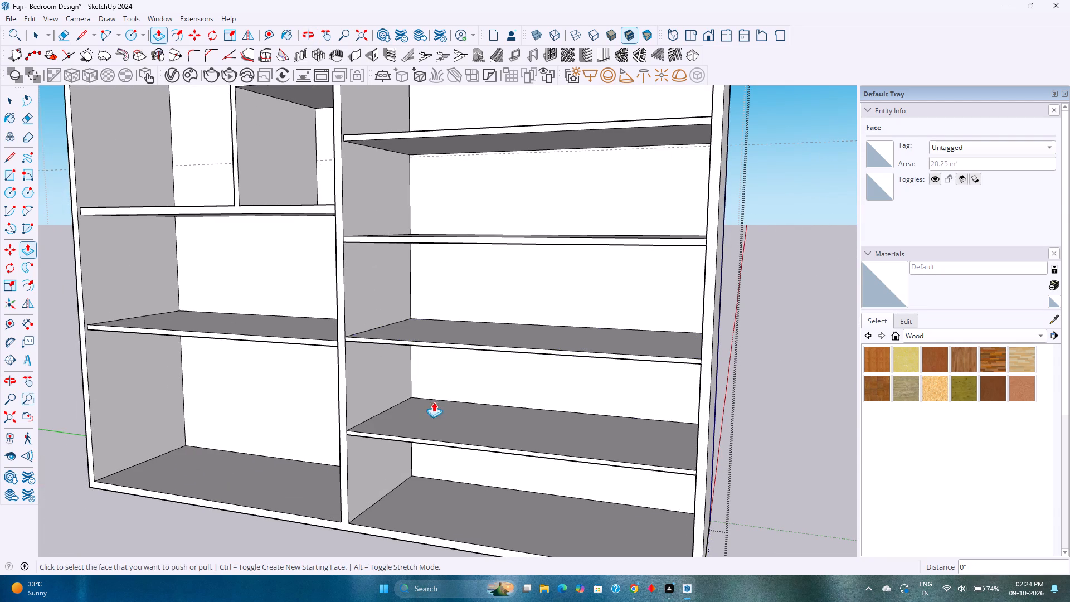
# Erase the seam edge where the right compartment's lowest shelf front meets the central partition.
pyautogui.press('e')
pyautogui.scroll(8, 368, 428)
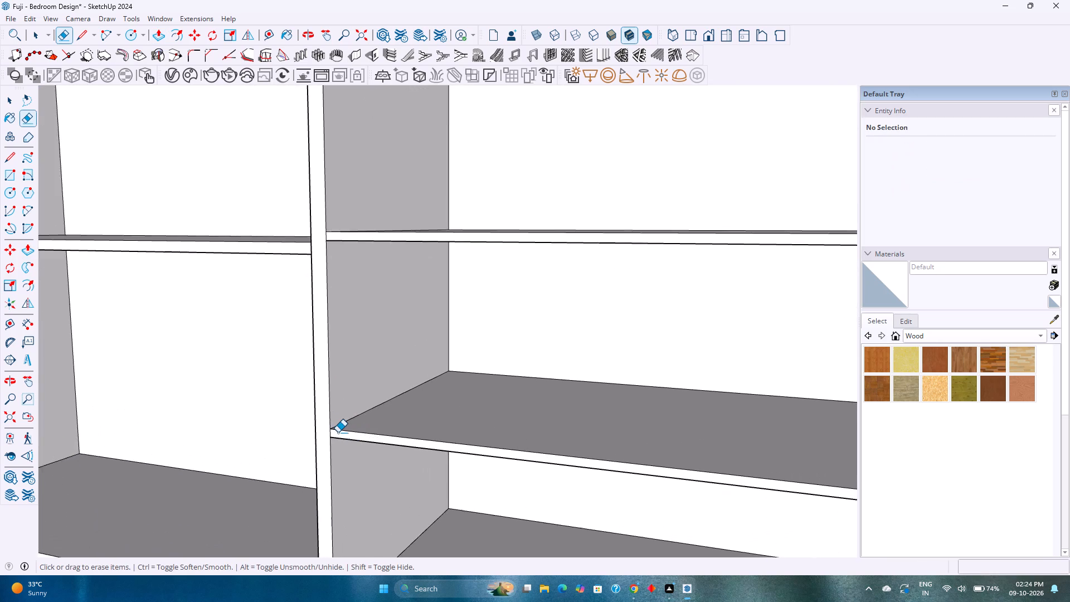
pyautogui.scroll(6, 338, 433)
pyautogui.click(326, 431)
pyautogui.scroll(-6, 326, 425)
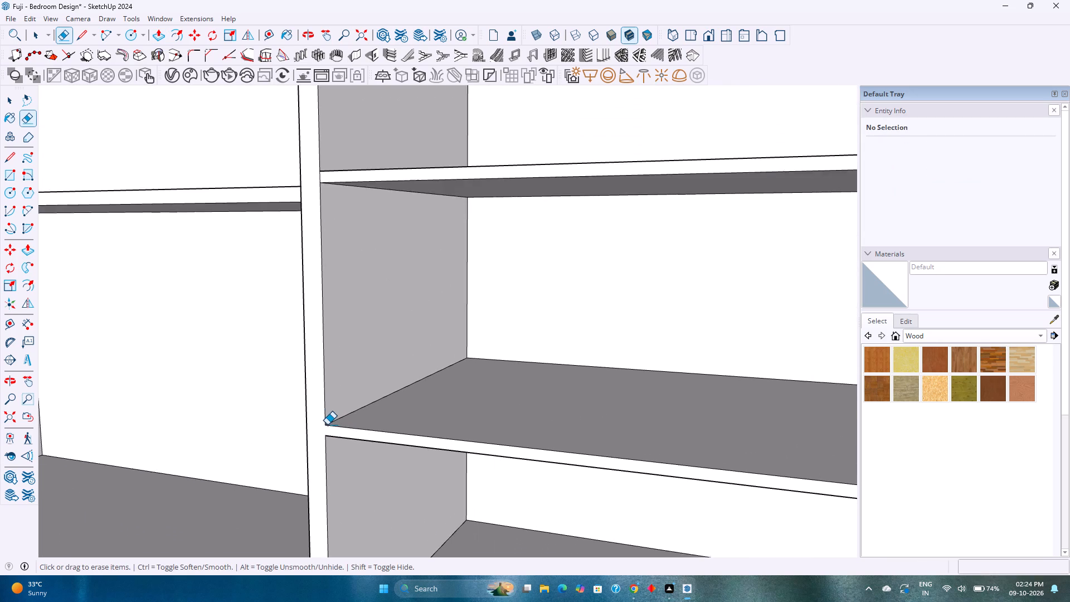
# Erase the seam edges where the right compartment's next two shelf fronts meet the central partition.
pyautogui.scroll(-8, 327, 425)
pyautogui.keyDown('shift'); pyautogui.moveTo(330, 419); pyautogui.dragTo(387, 528, button='middle'); pyautogui.keyUp('shift')
pyautogui.scroll(11, 373, 443)
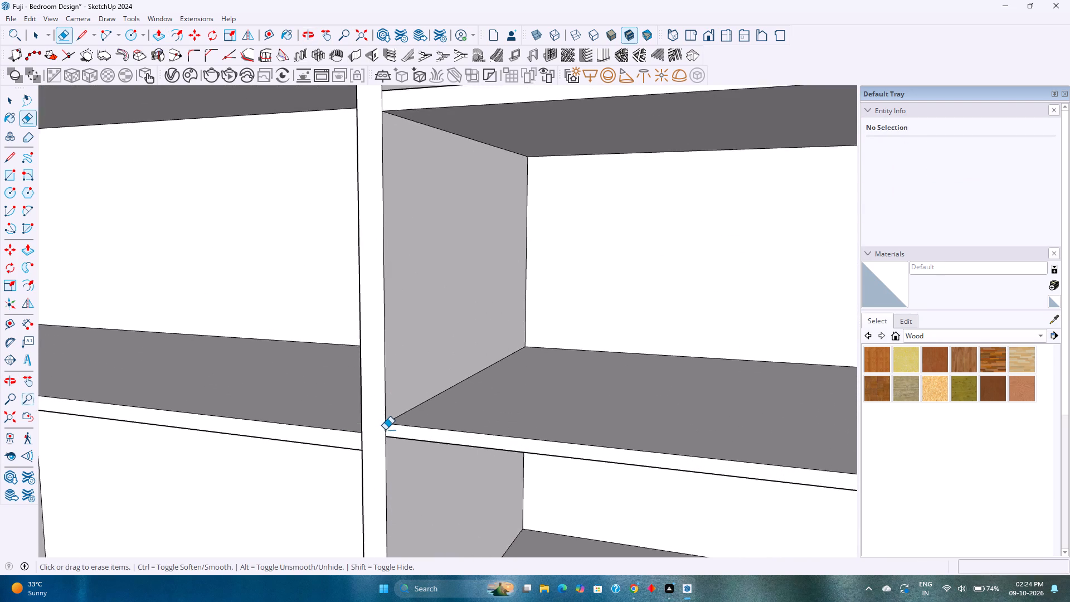
pyautogui.click(385, 430)
pyautogui.scroll(-10, 386, 420)
pyautogui.keyDown('shift'); pyautogui.moveTo(386, 419); pyautogui.dragTo(367, 547, button='middle'); pyautogui.keyUp('shift')
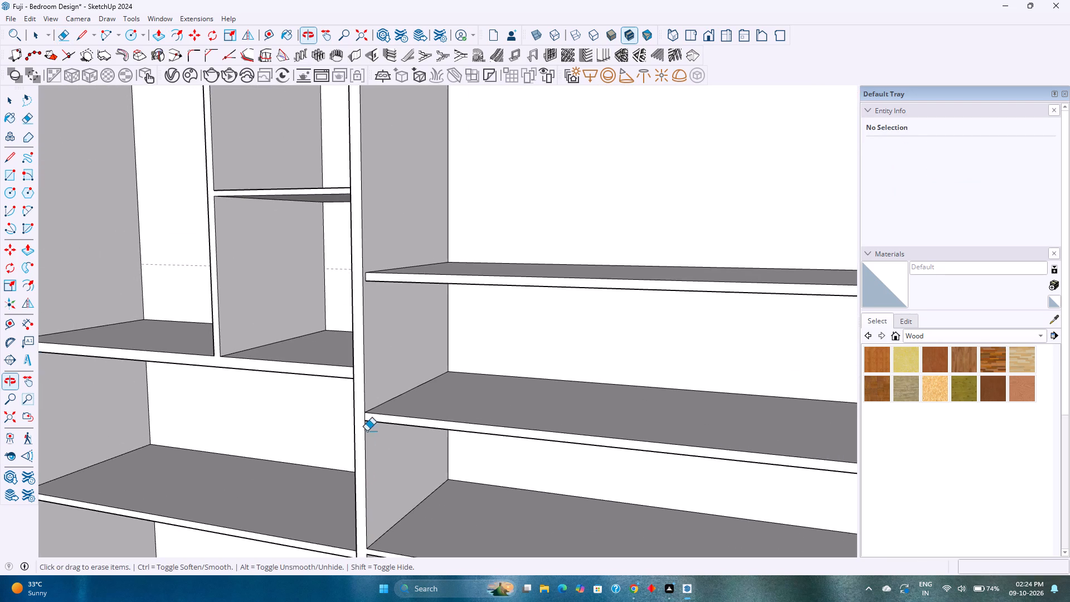
pyautogui.scroll(8, 367, 419)
pyautogui.click(362, 415)
pyautogui.scroll(-12, 362, 415)
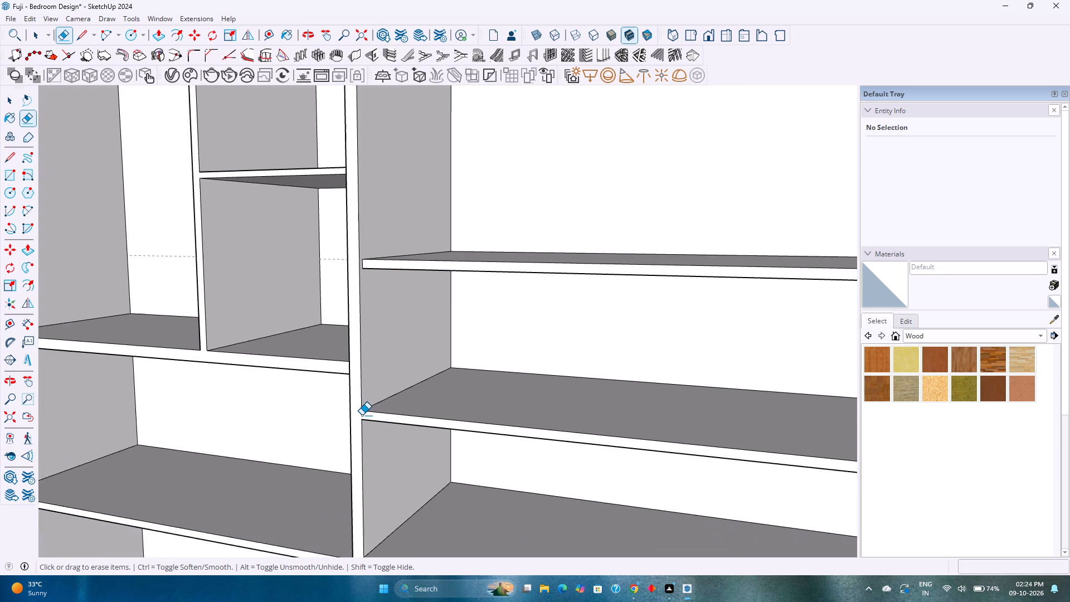
# Examine the wardrobe's shelves and partition joints from the front, above and below.
pyautogui.scroll(-7, 362, 415)
pyautogui.moveTo(362, 415); pyautogui.dragTo(492, 436, button='middle')
pyautogui.middleClick(494, 436)
pyautogui.moveTo(518, 439); pyautogui.dragTo(533, 442, button='middle')
pyautogui.moveTo(544, 443); pyautogui.dragTo(484, 429, button='middle')
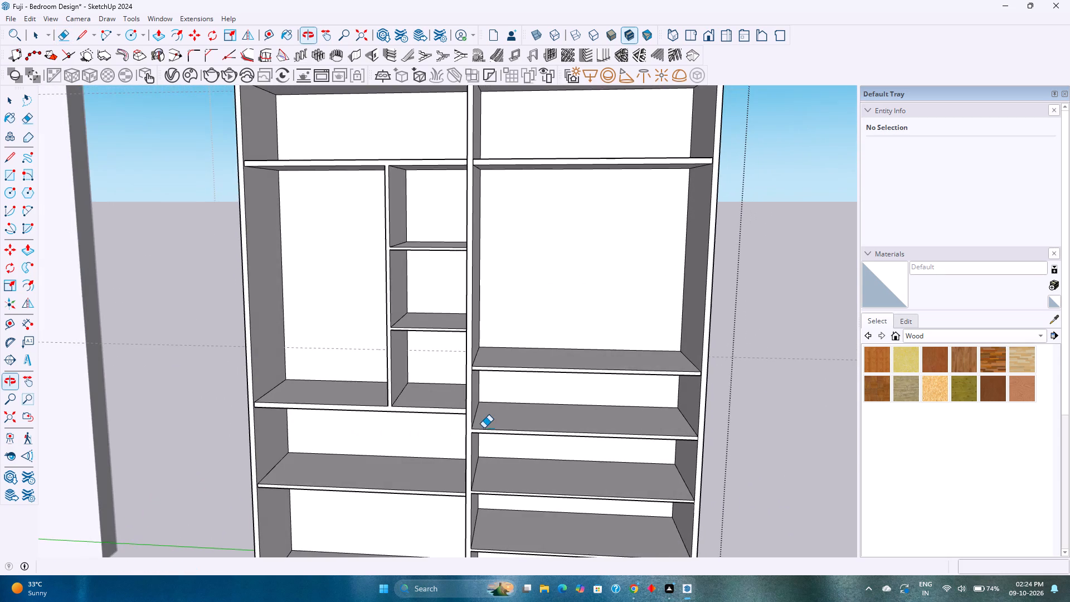
pyautogui.press('space')
pyautogui.scroll(-3, 483, 427)
pyautogui.keyDown('shift'); pyautogui.moveTo(505, 473); pyautogui.dragTo(479, 379, button='middle'); pyautogui.keyUp('shift')
pyautogui.moveTo(539, 421); pyautogui.dragTo(503, 404, button='middle')
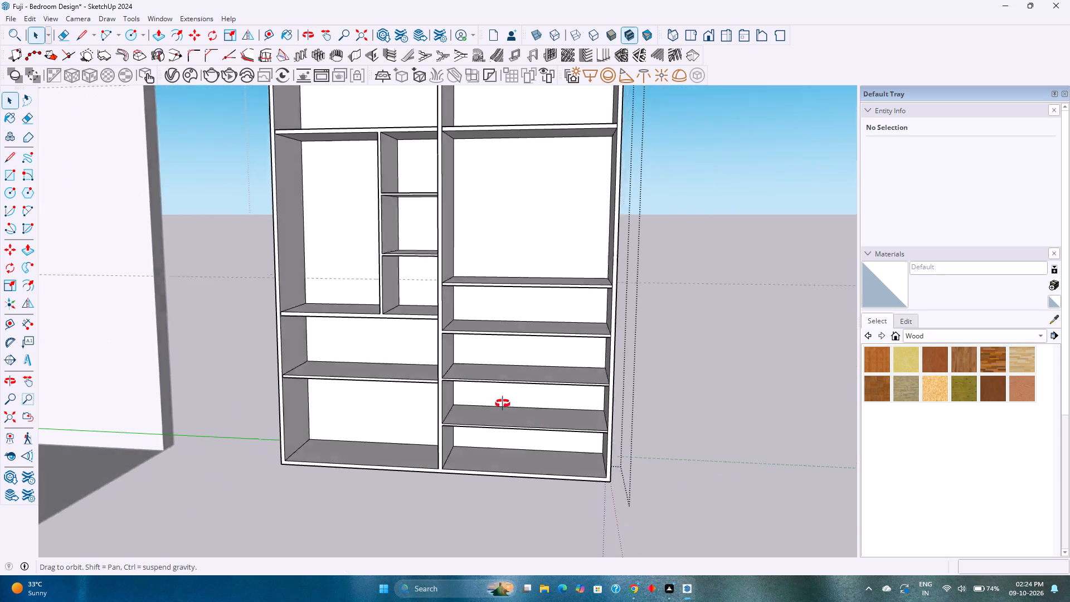
pyautogui.moveTo(503, 404); pyautogui.dragTo(483, 356, button='middle')
pyautogui.keyDown('shift'); pyautogui.moveTo(485, 356); pyautogui.dragTo(514, 456, button='middle'); pyautogui.keyUp('shift')
pyautogui.moveTo(509, 452); pyautogui.dragTo(563, 464, button='middle')
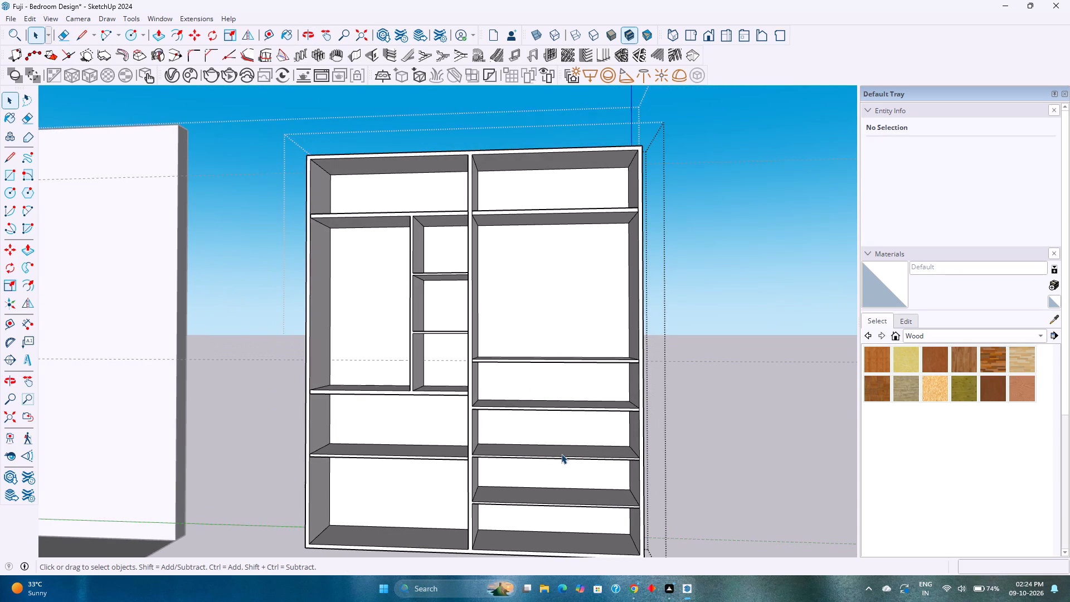
pyautogui.moveTo(563, 440); pyautogui.dragTo(555, 536, button='middle')
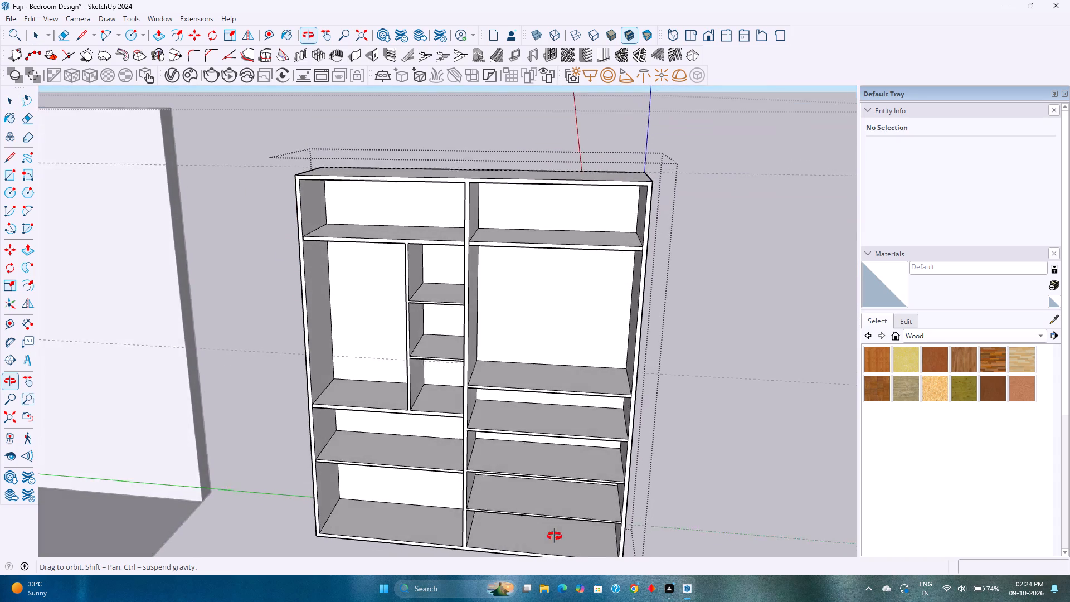
pyautogui.moveTo(555, 536); pyautogui.dragTo(592, 436, button='middle')
pyautogui.scroll(-1, 538, 416)
pyautogui.scroll(3, 561, 365)
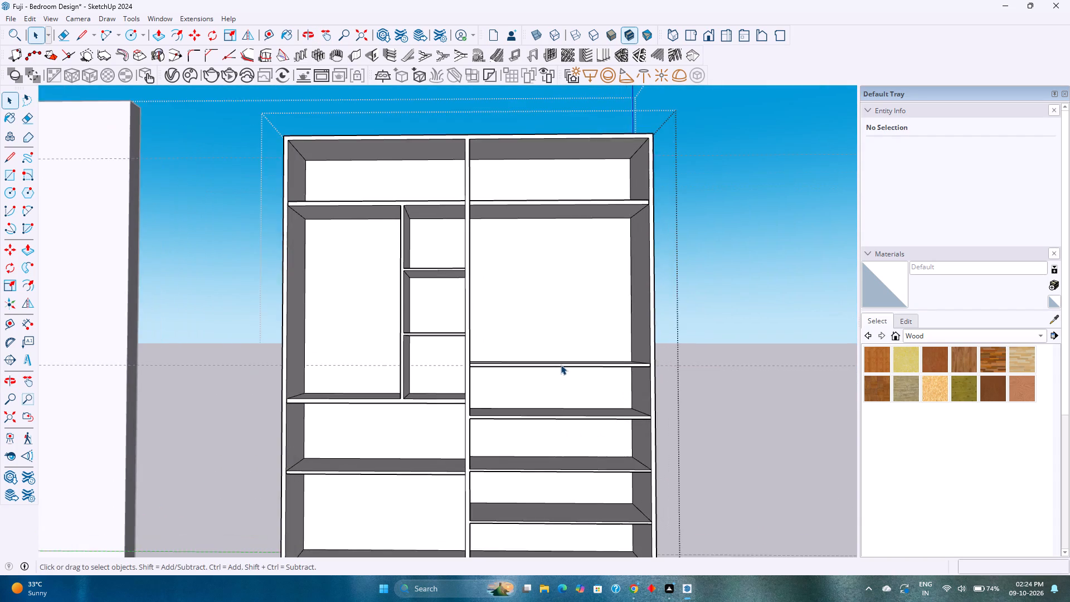
# Copy the rear edge of the shelf below the right compartment's tall opening about 1'6" straight up the back panel.
pyautogui.keyDown('shift'); pyautogui.moveTo(559, 365); pyautogui.dragTo(520, 411, button='middle'); pyautogui.keyUp('shift')
pyautogui.moveTo(523, 400); pyautogui.dragTo(525, 416, button='middle')
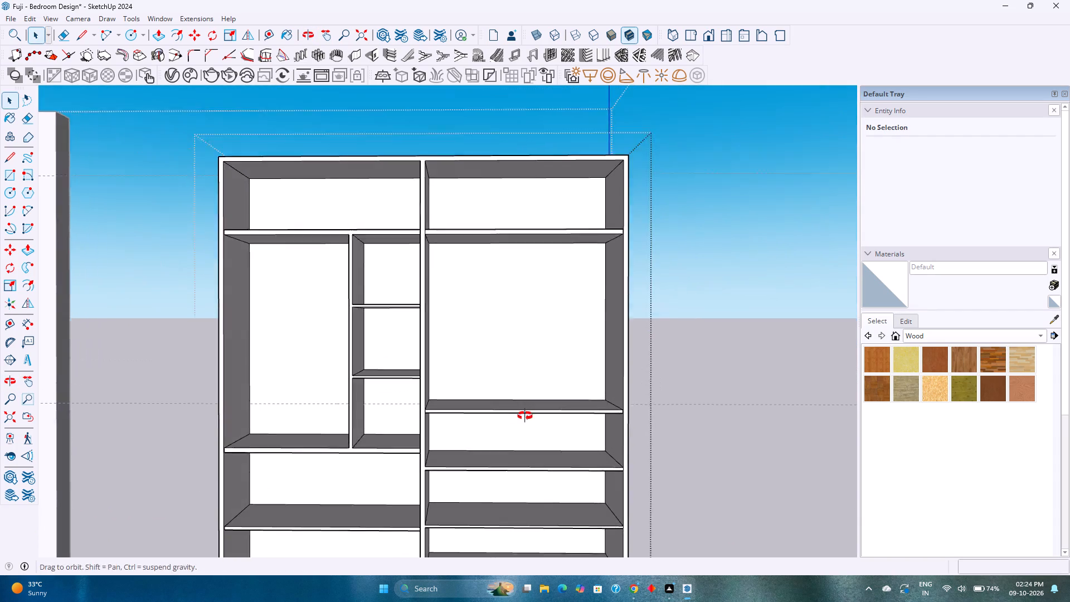
pyautogui.moveTo(525, 416); pyautogui.dragTo(525, 428, button='middle')
pyautogui.click(517, 400)
pyautogui.press('m')
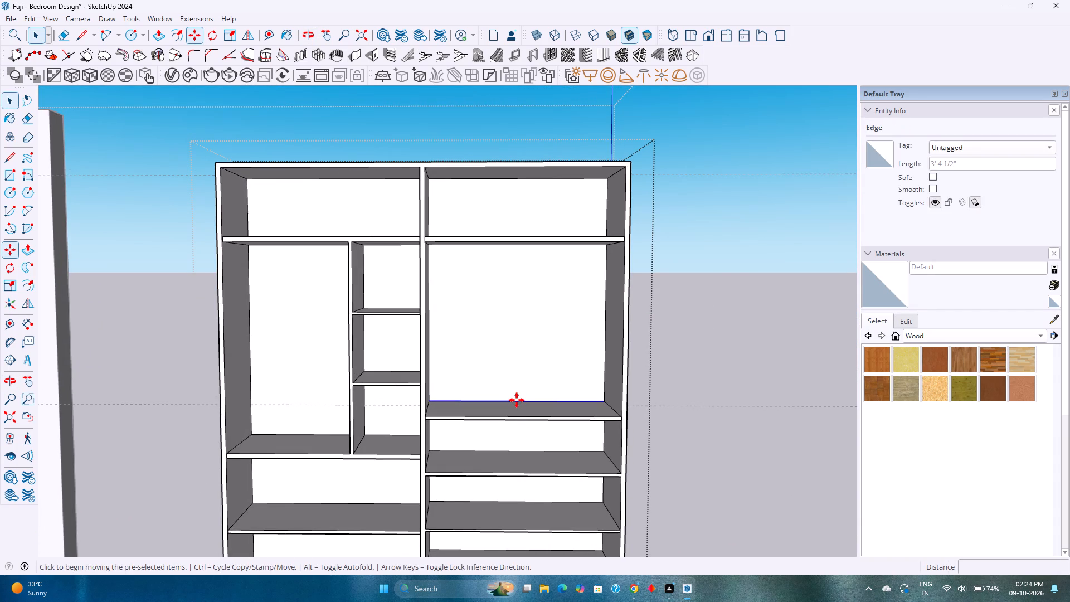
pyautogui.click(517, 400)
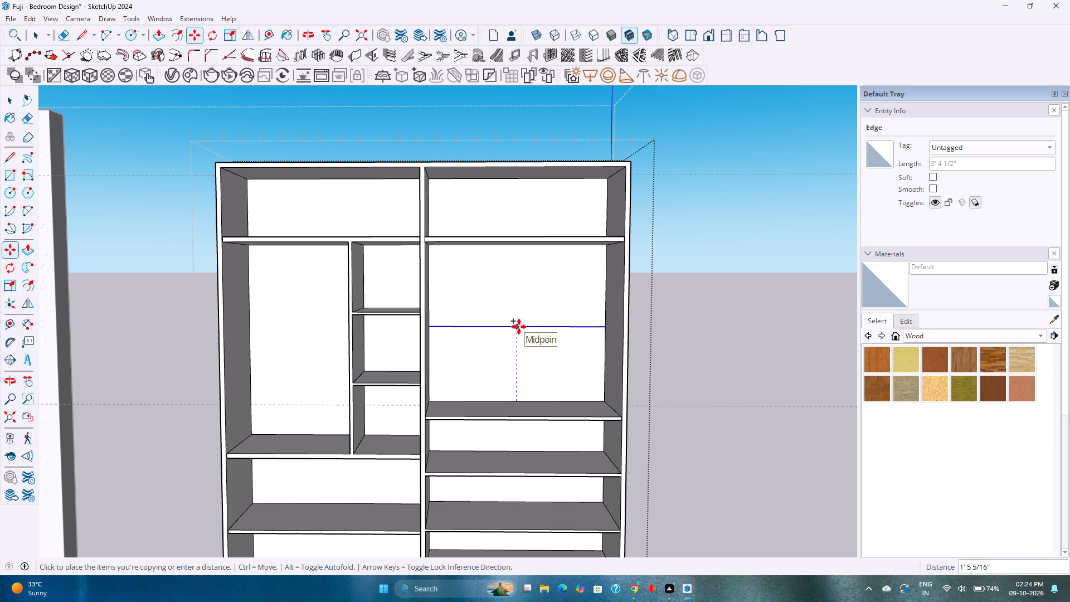
pyautogui.press('Up')
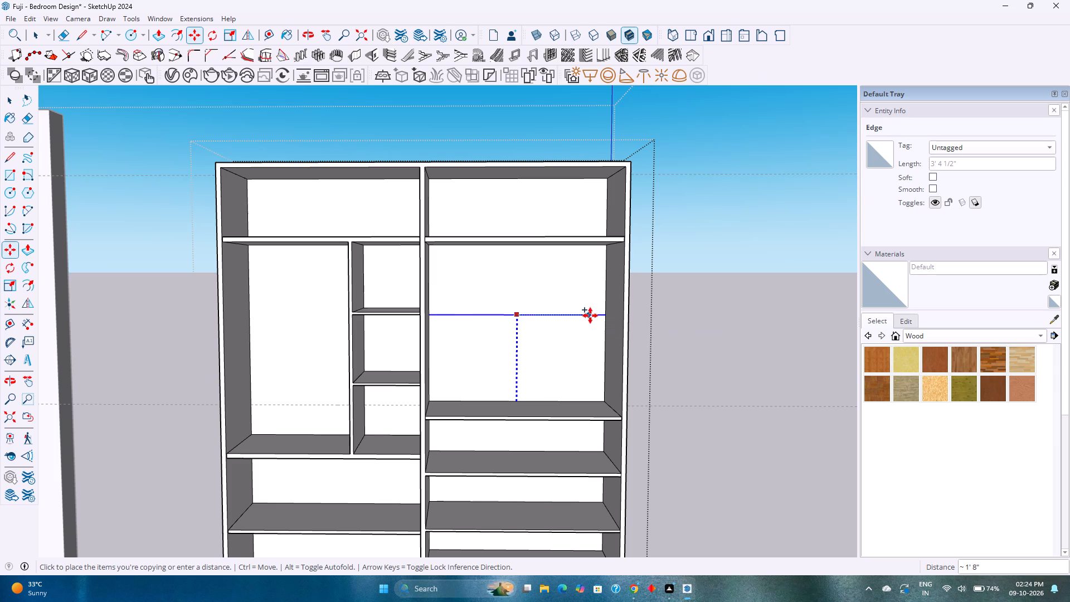
pyautogui.click(604, 319)
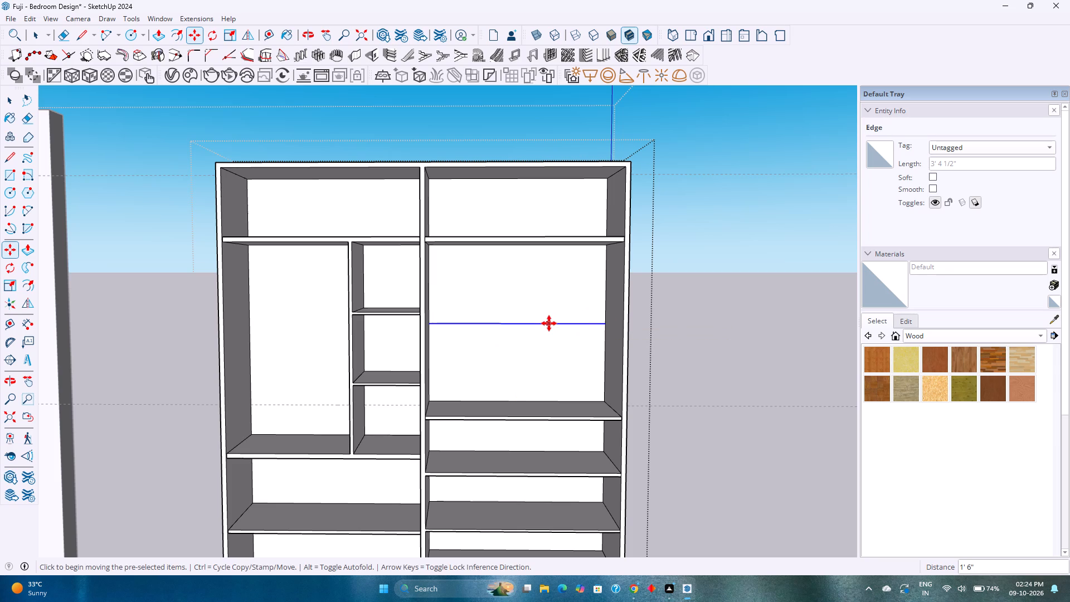
# Move the copied line 0.25" vertically and copy it at 0.5" to outline a thin shelf strip.
pyautogui.click(549, 323)
pyautogui.press('Up')
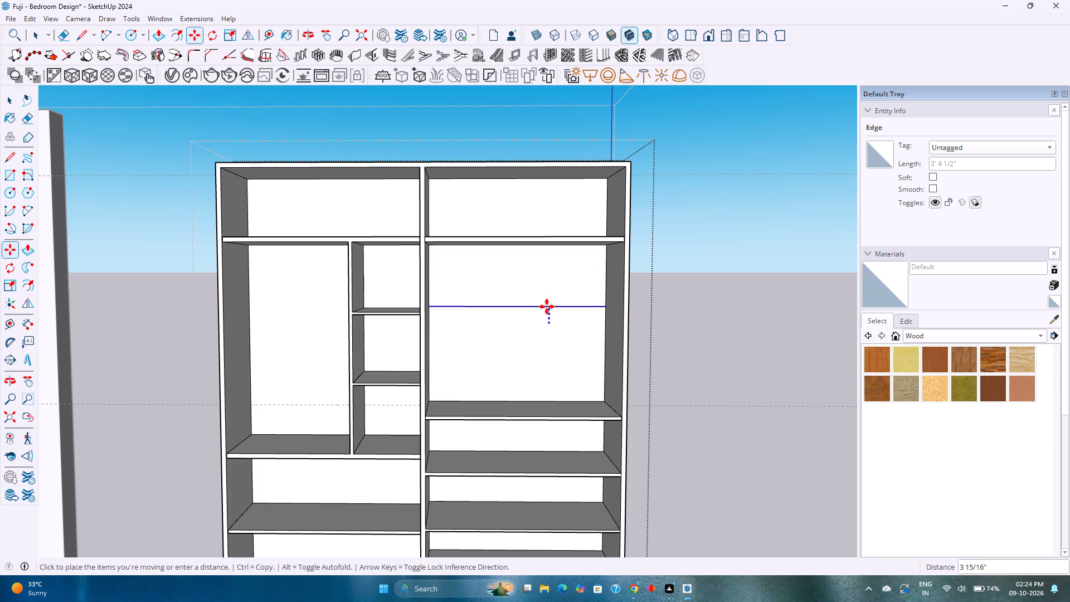
pyautogui.write('0.')
pyautogui.press('2')
pyautogui.press('5')
pyautogui.press('Return')
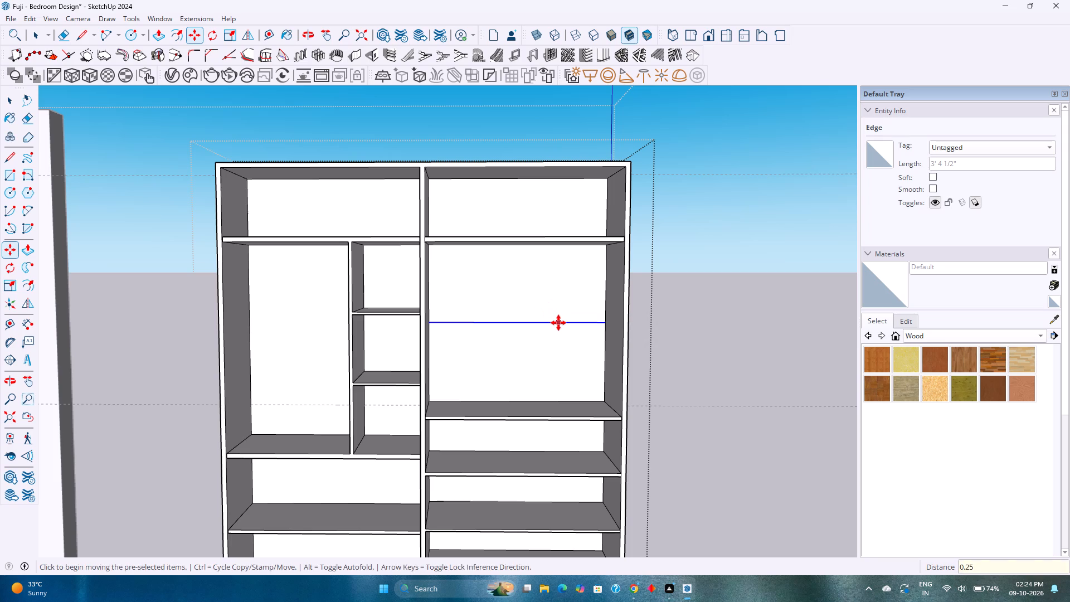
pyautogui.click(558, 323)
pyautogui.write('0.5')
pyautogui.press('Return')
# Push/Pull the new 0.5" strip forward 1'6 1/2" into a shelf, using the front of the shelf below as reference.
pyautogui.press('p')
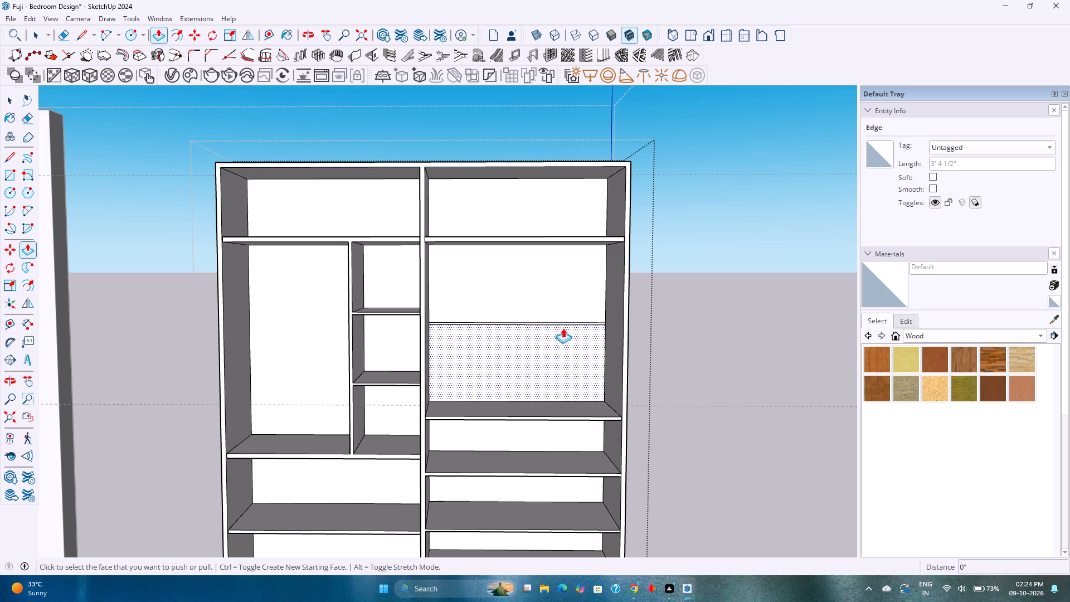
pyautogui.scroll(5, 563, 326)
pyautogui.click(572, 321)
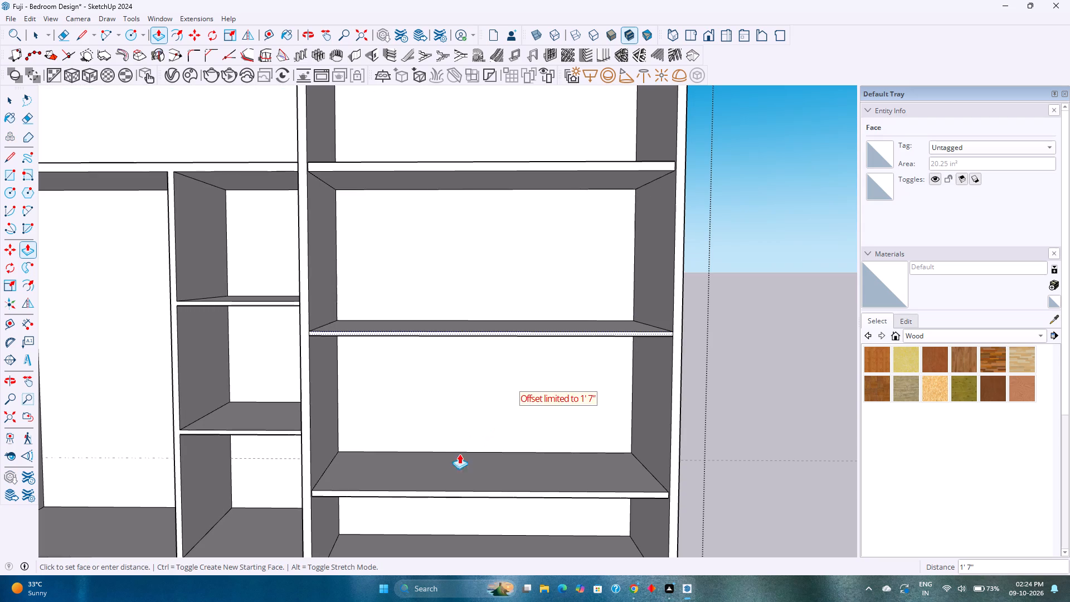
pyautogui.click(448, 489)
pyautogui.moveTo(469, 447); pyautogui.dragTo(330, 439, button='middle')
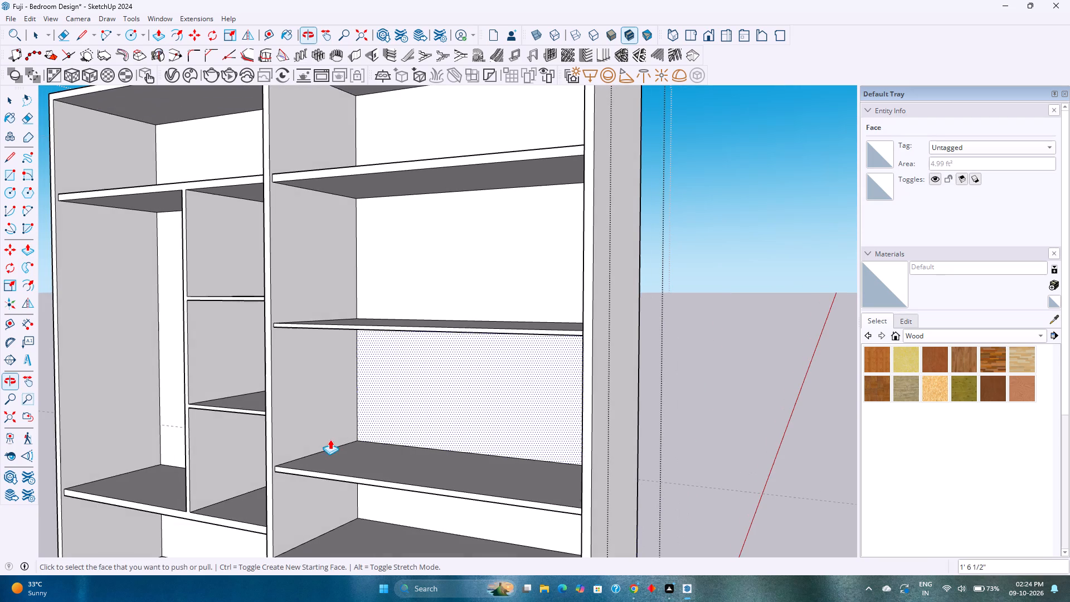
pyautogui.press('Escape')
pyautogui.press('space')
# Examine the complete wardrobe interior and its shelf layout from several angles.
pyautogui.scroll(-2, 352, 403)
pyautogui.moveTo(352, 403); pyautogui.dragTo(415, 405, button='middle')
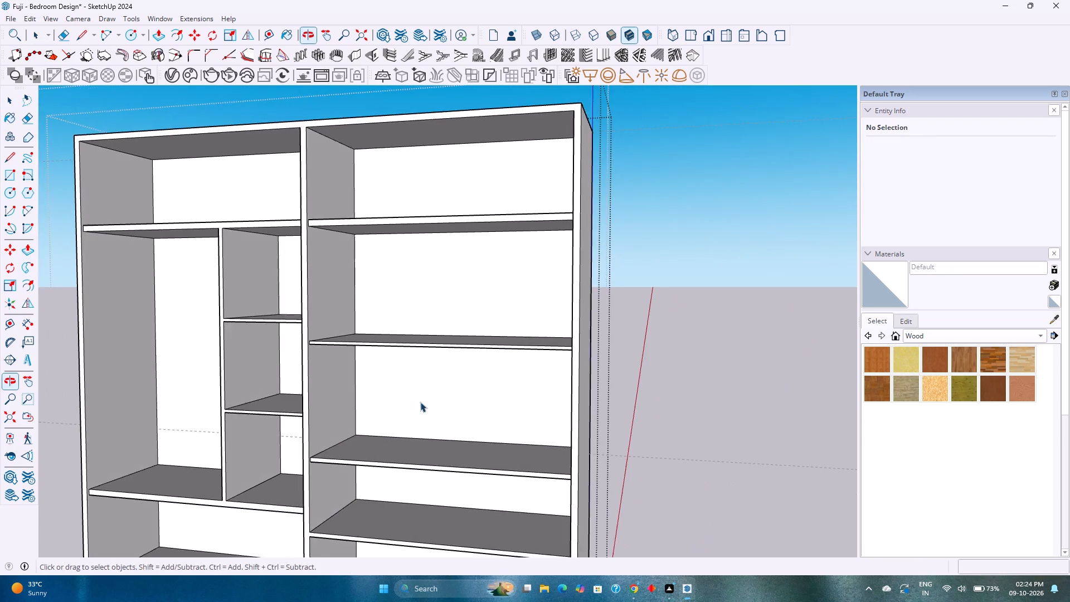
pyautogui.scroll(-3, 420, 402)
pyautogui.moveTo(420, 402); pyautogui.dragTo(455, 395, button='middle')
pyautogui.scroll(-3, 454, 392)
pyautogui.moveTo(450, 394); pyautogui.dragTo(456, 400, button='middle')
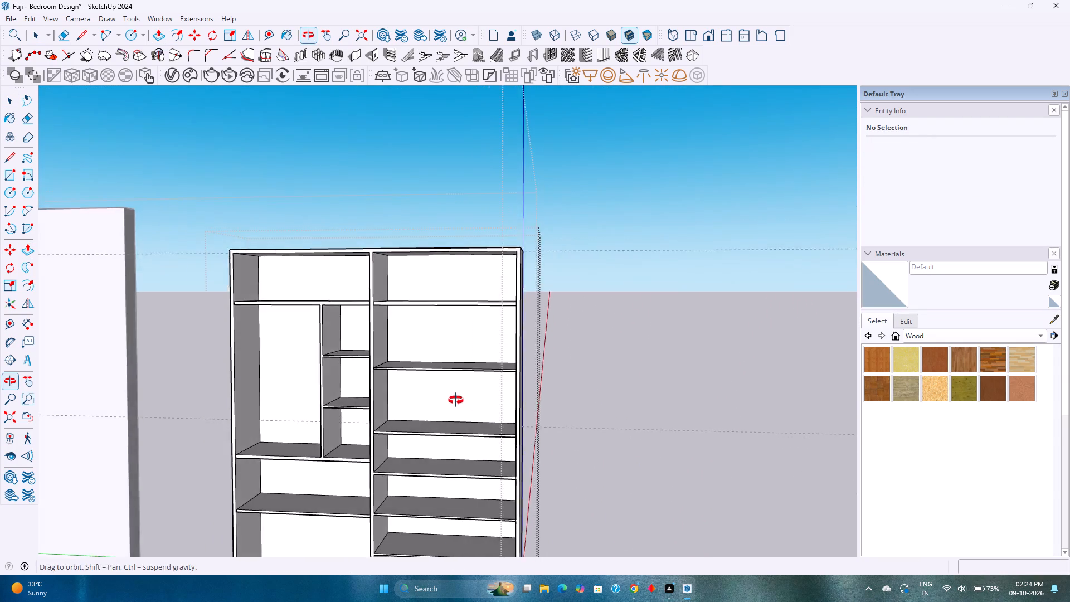
pyautogui.moveTo(456, 400); pyautogui.dragTo(470, 415, button='middle')
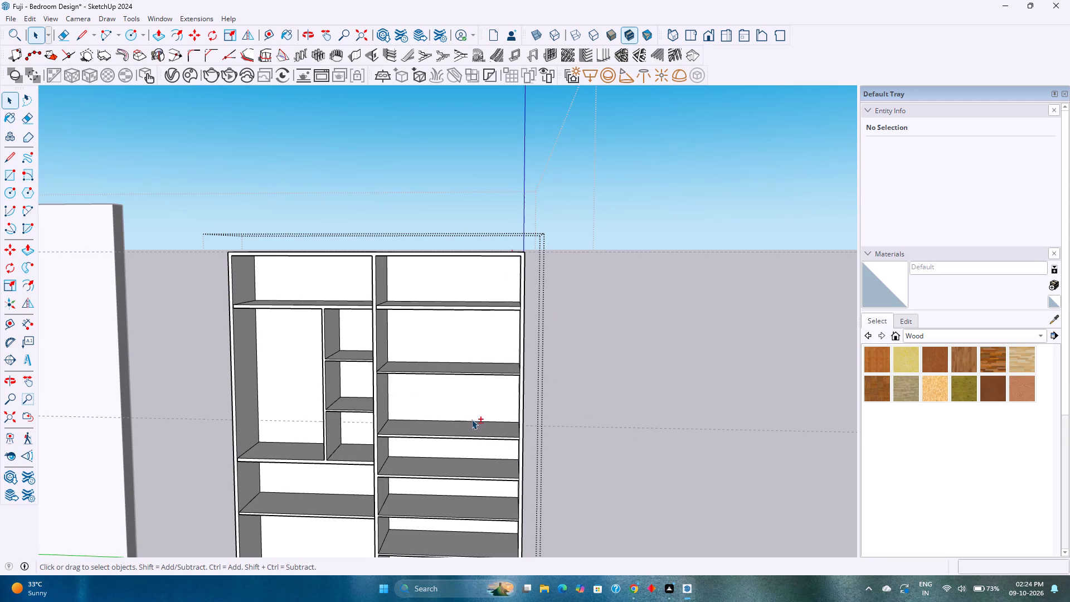
pyautogui.keyDown('shift'); pyautogui.moveTo(472, 421); pyautogui.dragTo(499, 356, button='middle'); pyautogui.keyUp('shift')
pyautogui.moveTo(504, 374); pyautogui.dragTo(442, 396, button='middle')
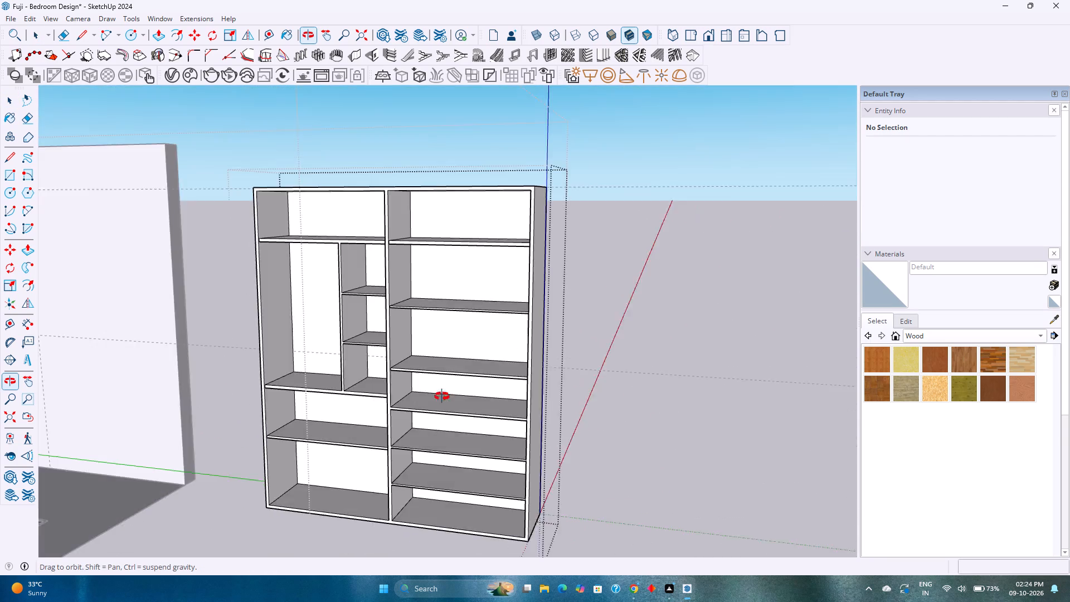
pyautogui.moveTo(442, 396); pyautogui.dragTo(434, 372, button='middle')
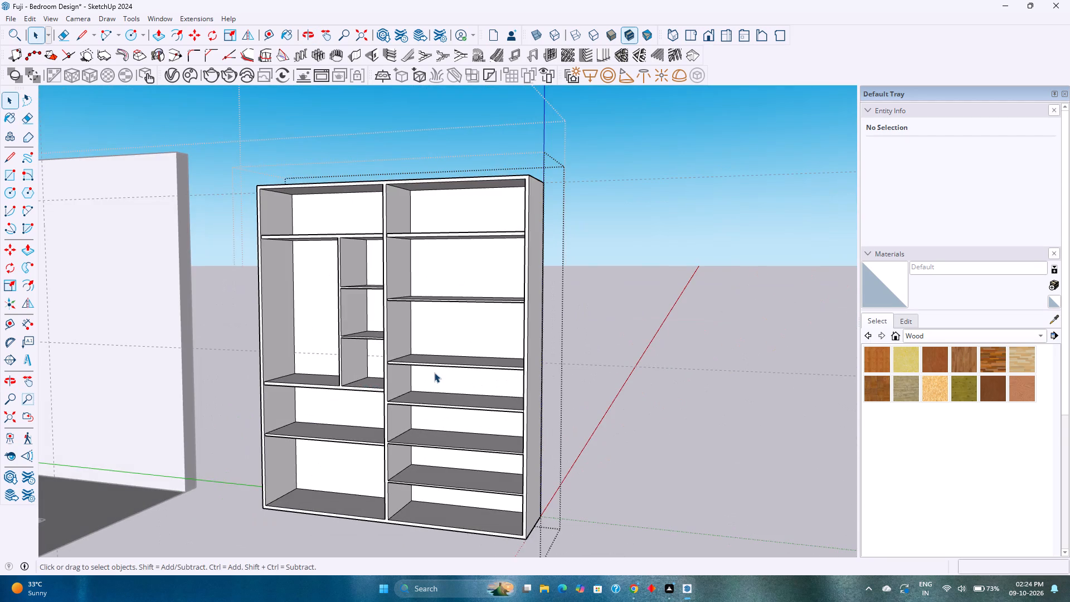
pyautogui.scroll(-2, 434, 372)
pyautogui.moveTo(435, 437); pyautogui.dragTo(391, 453, button='middle')
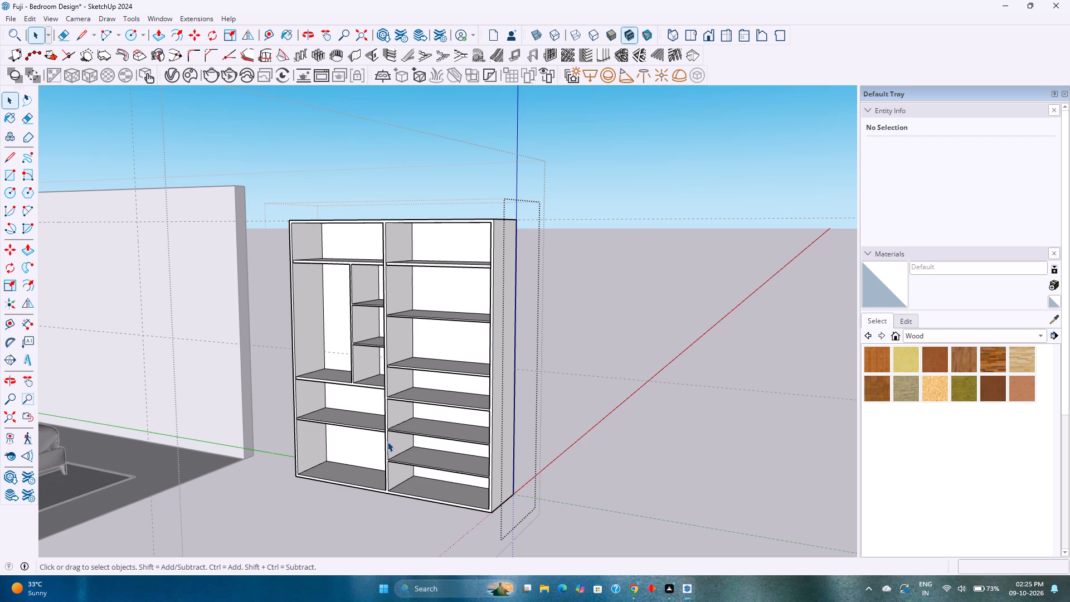
pyautogui.moveTo(387, 439); pyautogui.dragTo(440, 448, button='middle')
pyautogui.keyDown('shift'); pyautogui.moveTo(439, 440); pyautogui.dragTo(432, 459, button='middle'); pyautogui.keyUp('shift')
pyautogui.moveTo(371, 443); pyautogui.dragTo(414, 491, button='middle')
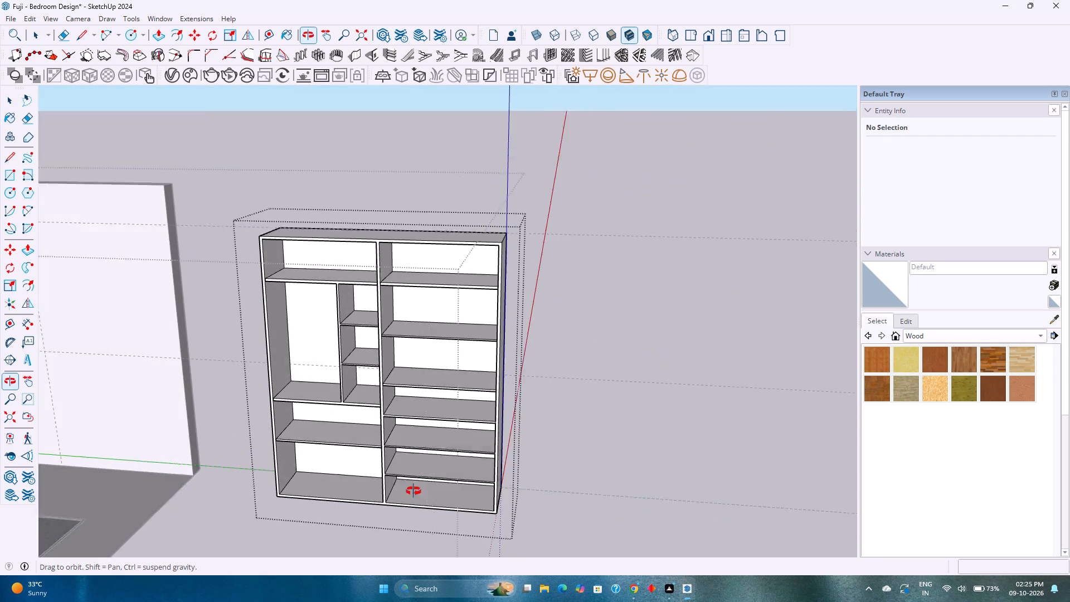
pyautogui.moveTo(414, 491); pyautogui.dragTo(419, 501, button='middle')
pyautogui.scroll(3, 415, 380)
pyautogui.keyDown('shift'); pyautogui.moveTo(417, 386); pyautogui.dragTo(412, 423, button='middle'); pyautogui.keyUp('shift')
pyautogui.moveTo(406, 423); pyautogui.dragTo(400, 386, button='middle')
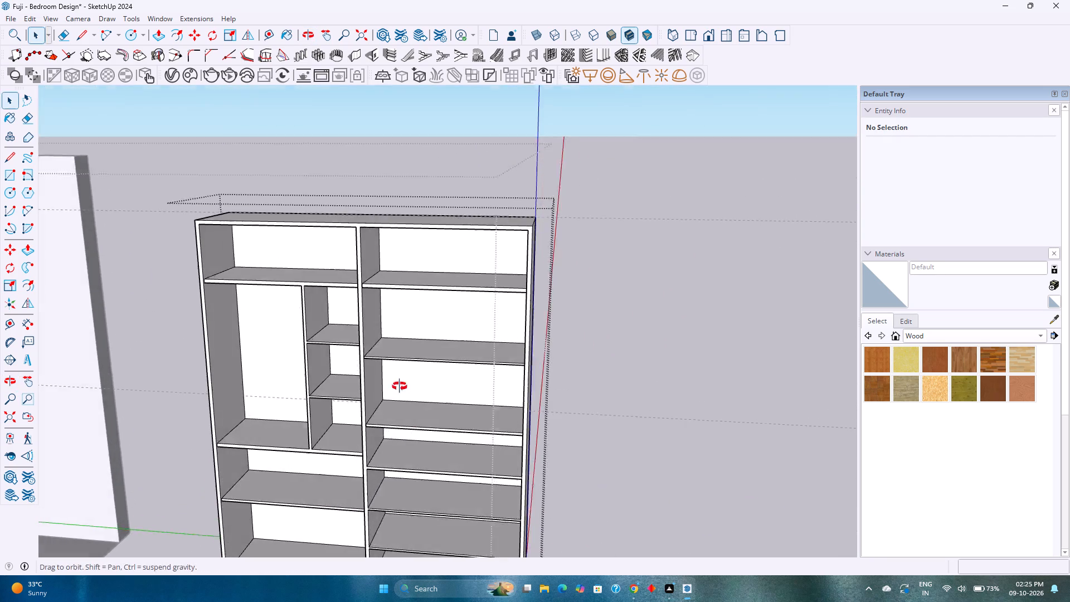
pyautogui.moveTo(400, 386); pyautogui.dragTo(398, 382, button='middle')
pyautogui.scroll(-4, 401, 372)
pyautogui.keyDown('shift'); pyautogui.moveTo(386, 397); pyautogui.dragTo(398, 363, button='middle'); pyautogui.keyUp('shift')
pyautogui.scroll(2, 398, 363)
pyautogui.moveTo(398, 363); pyautogui.dragTo(394, 398, button='middle')
pyautogui.keyDown('shift'); pyautogui.moveTo(404, 375); pyautogui.dragTo(386, 414, button='middle'); pyautogui.keyUp('shift')
pyautogui.moveTo(382, 417); pyautogui.dragTo(405, 366, button='middle')
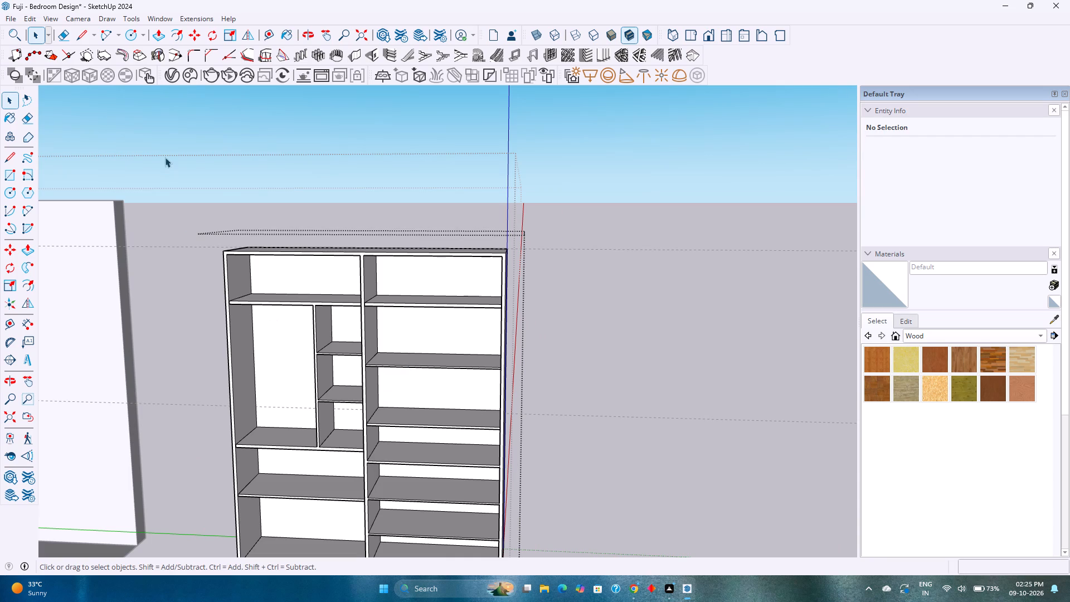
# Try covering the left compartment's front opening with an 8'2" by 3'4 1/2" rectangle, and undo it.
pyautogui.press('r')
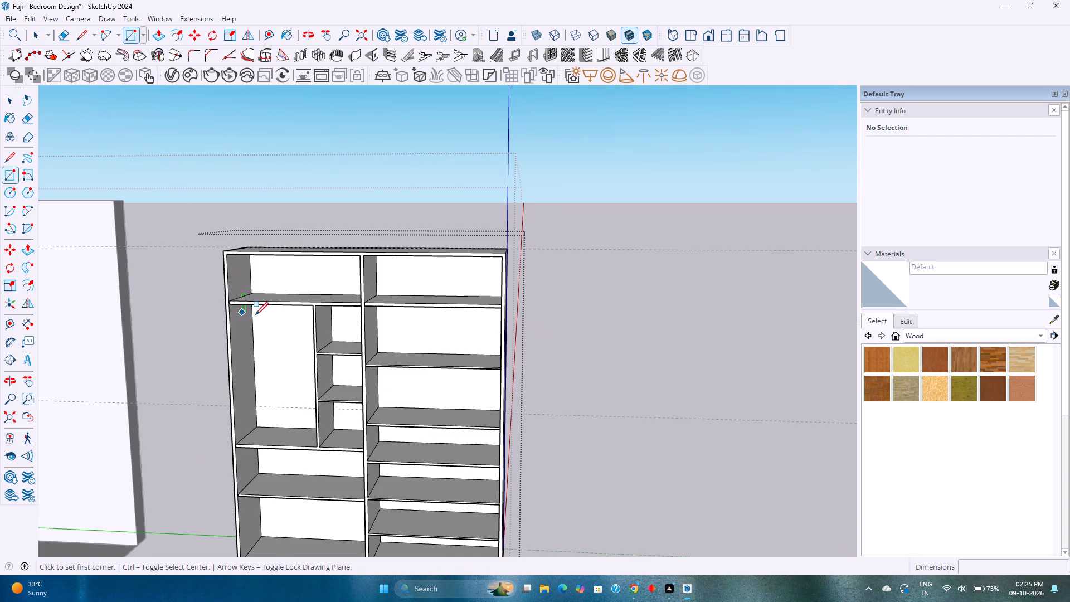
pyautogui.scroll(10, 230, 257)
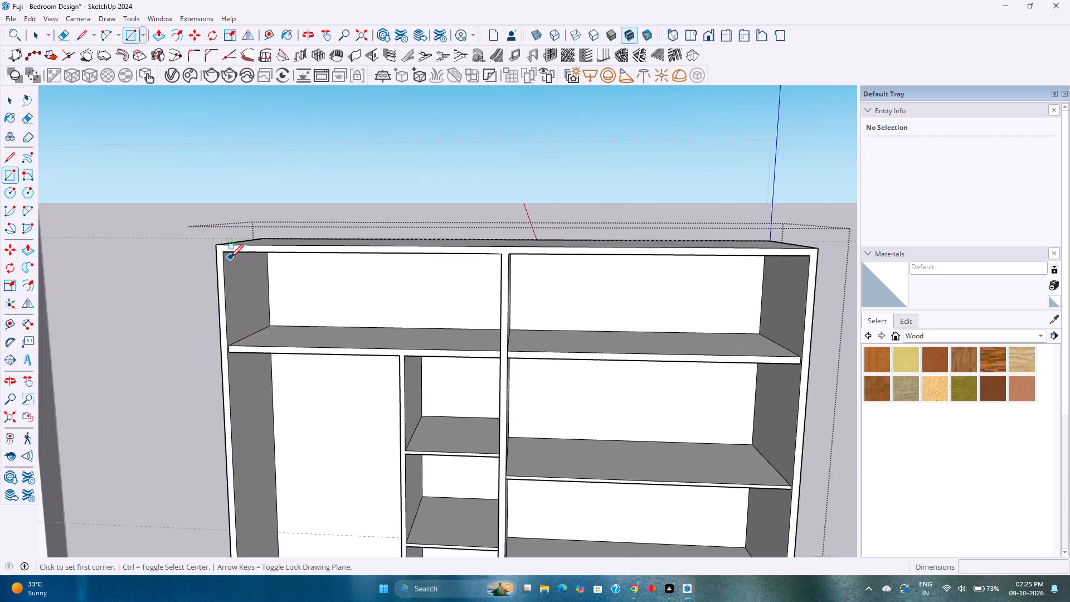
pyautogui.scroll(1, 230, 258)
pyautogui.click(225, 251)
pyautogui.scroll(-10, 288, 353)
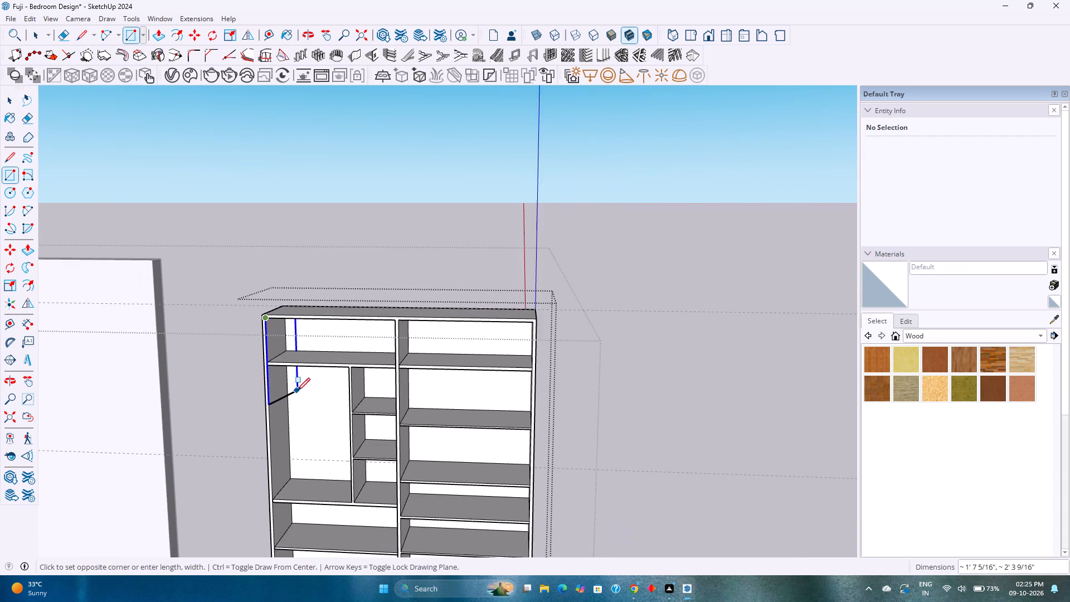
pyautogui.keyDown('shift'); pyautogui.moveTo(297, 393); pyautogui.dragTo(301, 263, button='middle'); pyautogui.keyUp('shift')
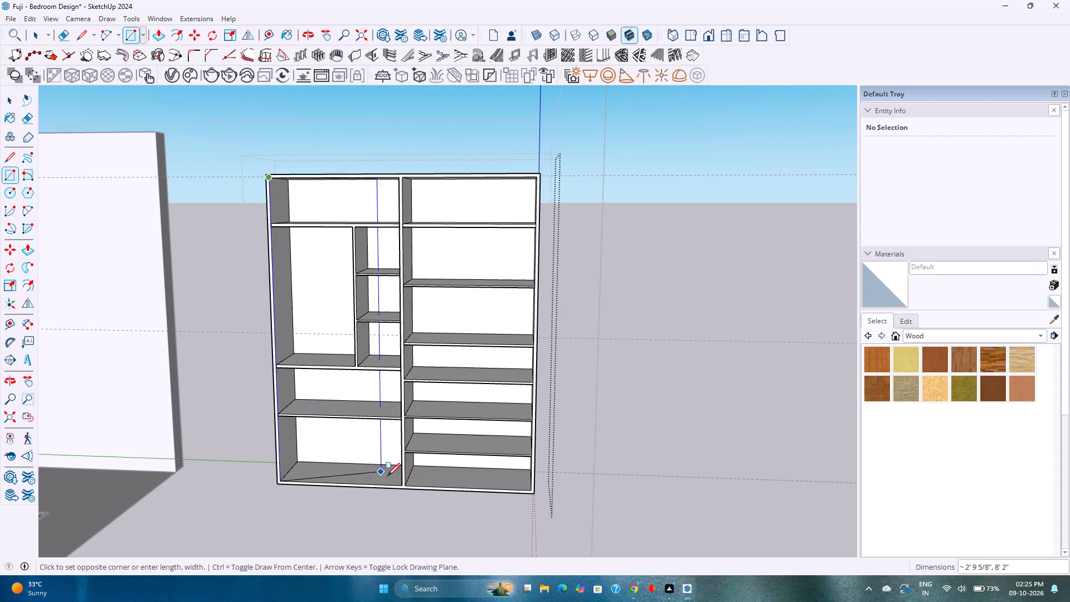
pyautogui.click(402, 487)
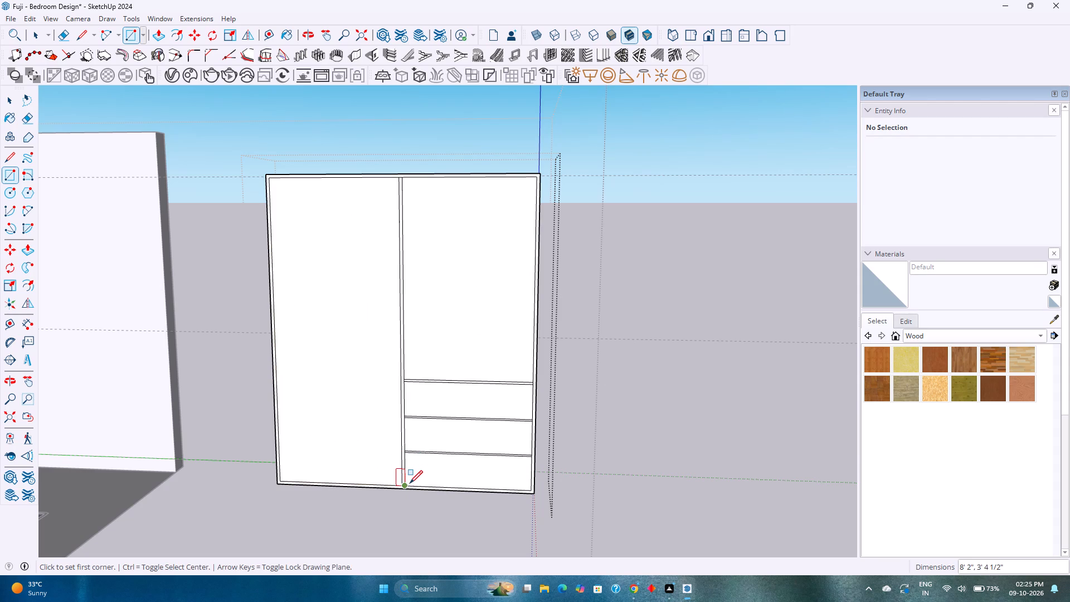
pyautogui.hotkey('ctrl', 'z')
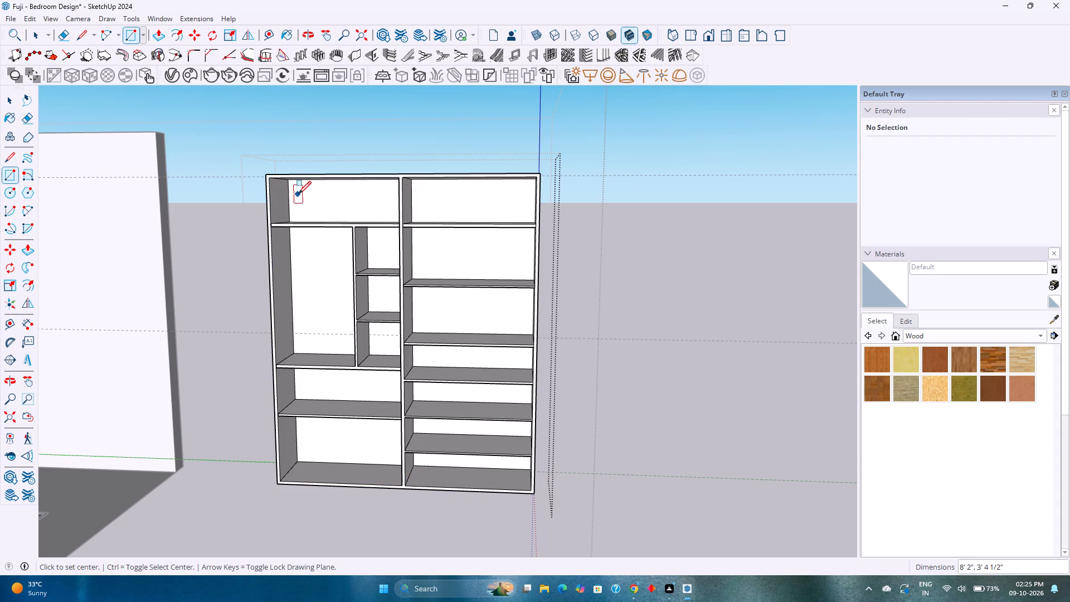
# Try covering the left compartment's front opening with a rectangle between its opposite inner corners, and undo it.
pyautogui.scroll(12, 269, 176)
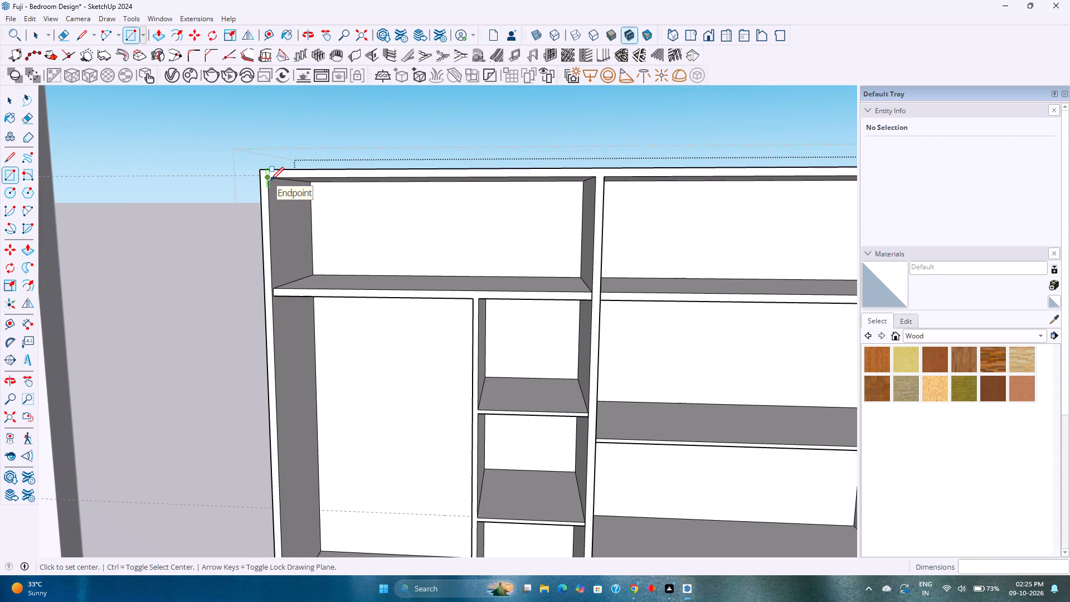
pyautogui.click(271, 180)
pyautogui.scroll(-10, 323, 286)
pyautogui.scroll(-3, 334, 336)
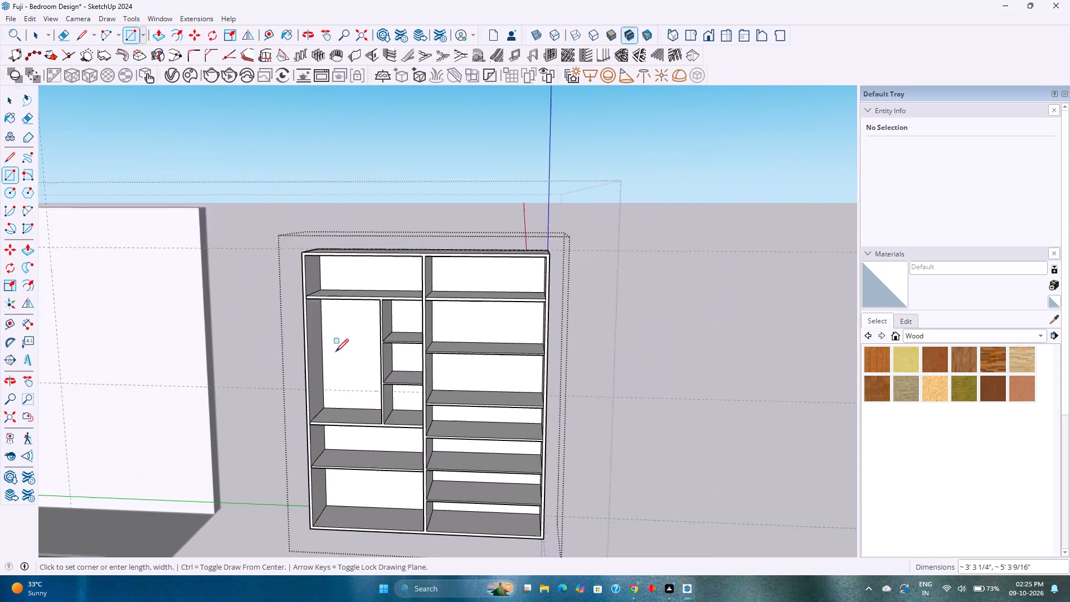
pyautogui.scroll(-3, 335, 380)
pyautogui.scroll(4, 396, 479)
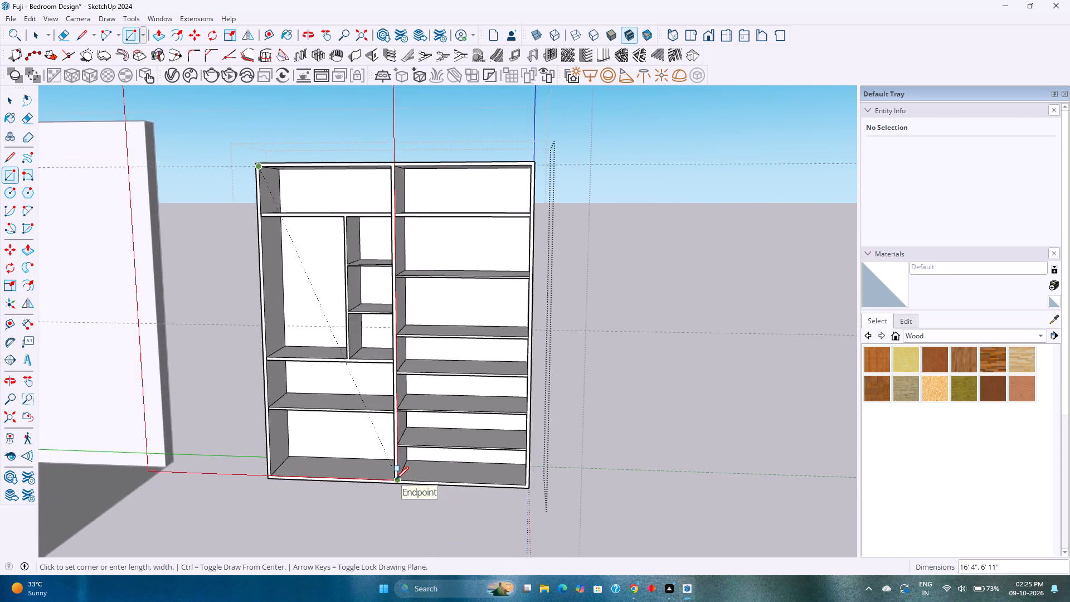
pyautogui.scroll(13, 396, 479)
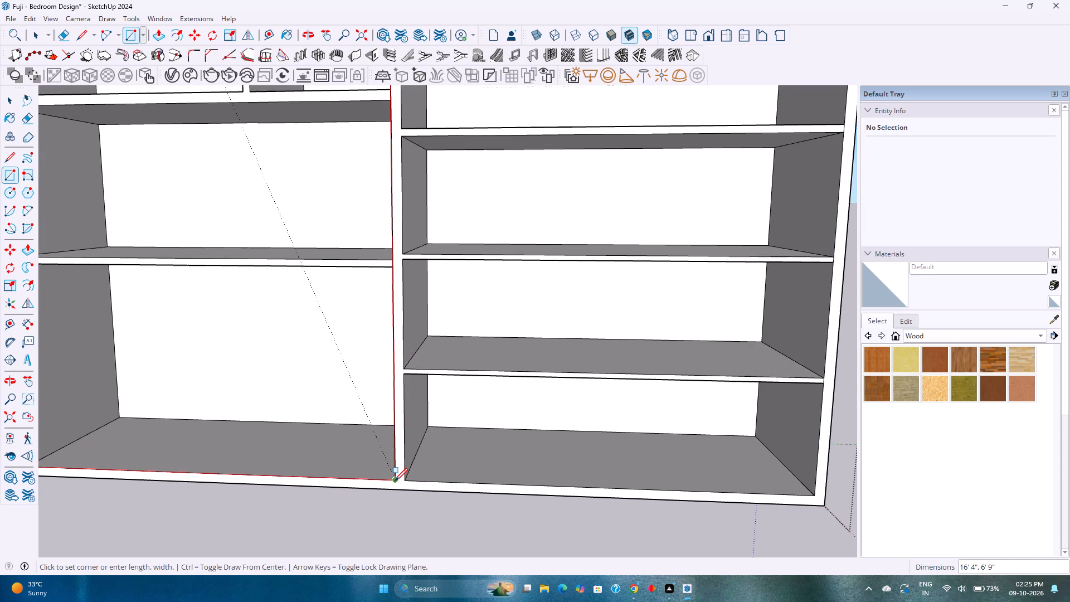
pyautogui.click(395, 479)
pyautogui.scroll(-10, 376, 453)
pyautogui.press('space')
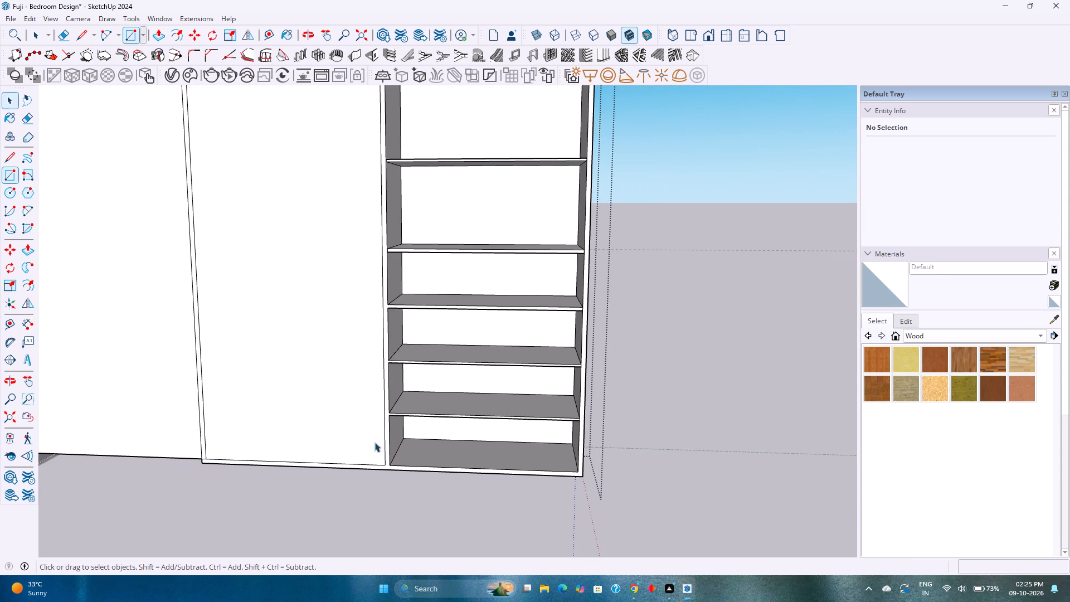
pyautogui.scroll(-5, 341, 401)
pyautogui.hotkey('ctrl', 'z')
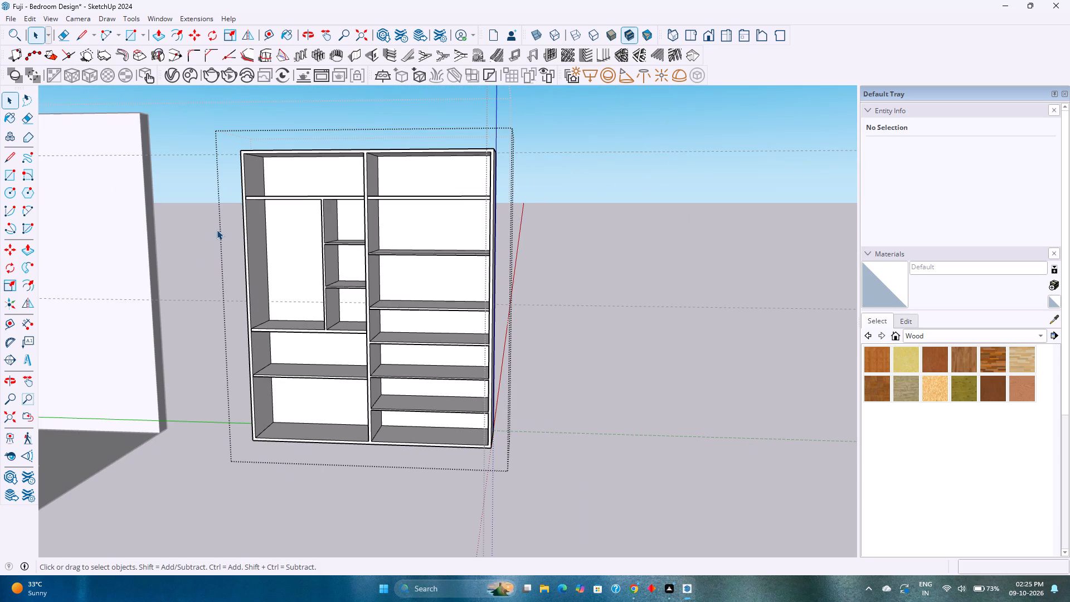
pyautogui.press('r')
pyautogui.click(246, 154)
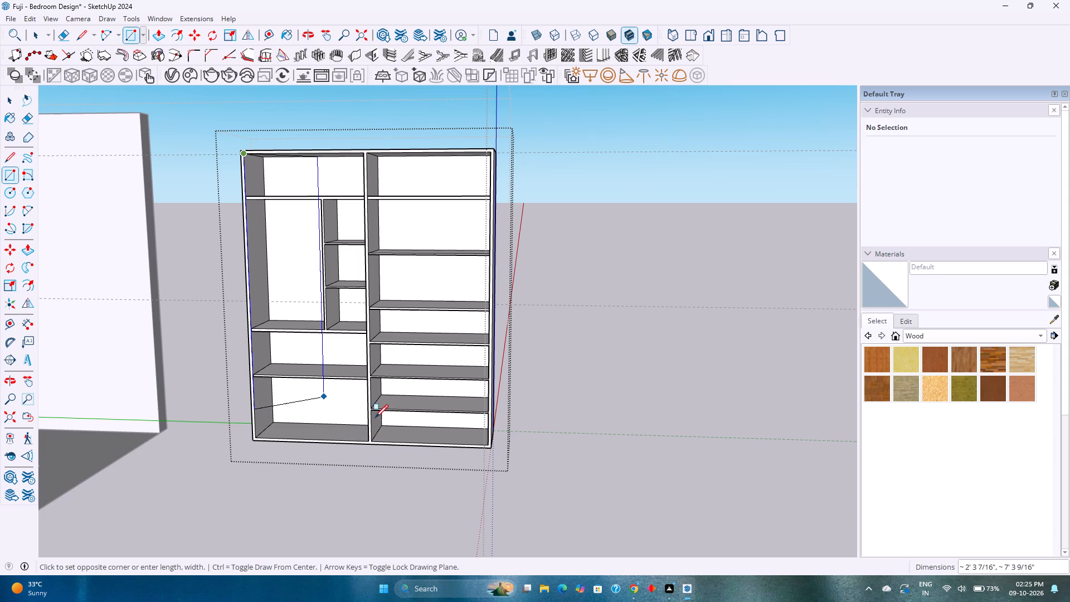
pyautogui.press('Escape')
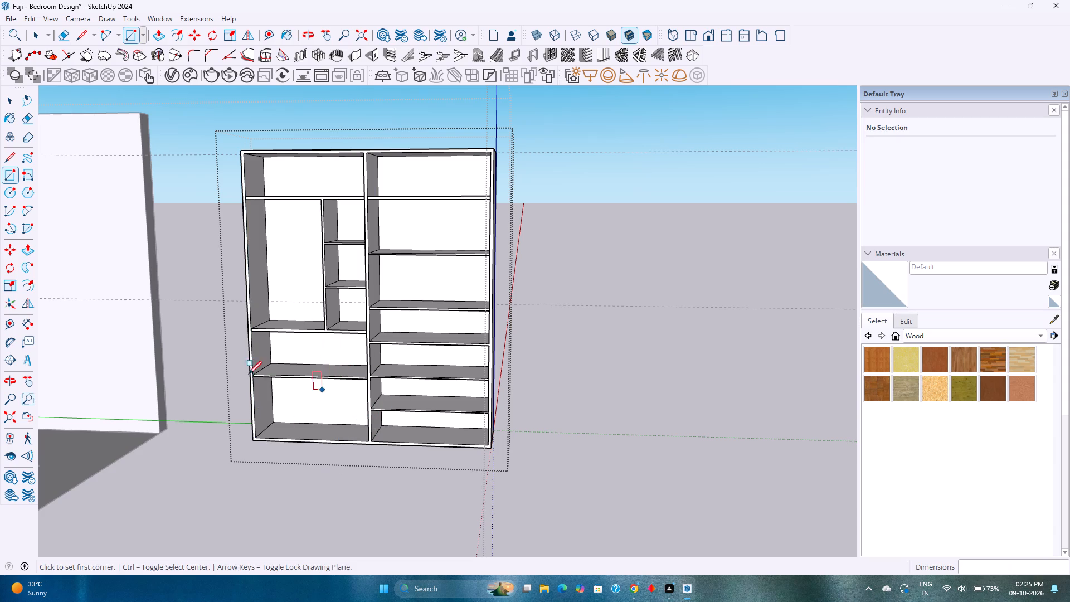
# Draw a 3'4 1/2" by 8'2" rectangle over the left compartment's front opening, from its top outer corner to its bottom inner corner.
pyautogui.scroll(11, 245, 155)
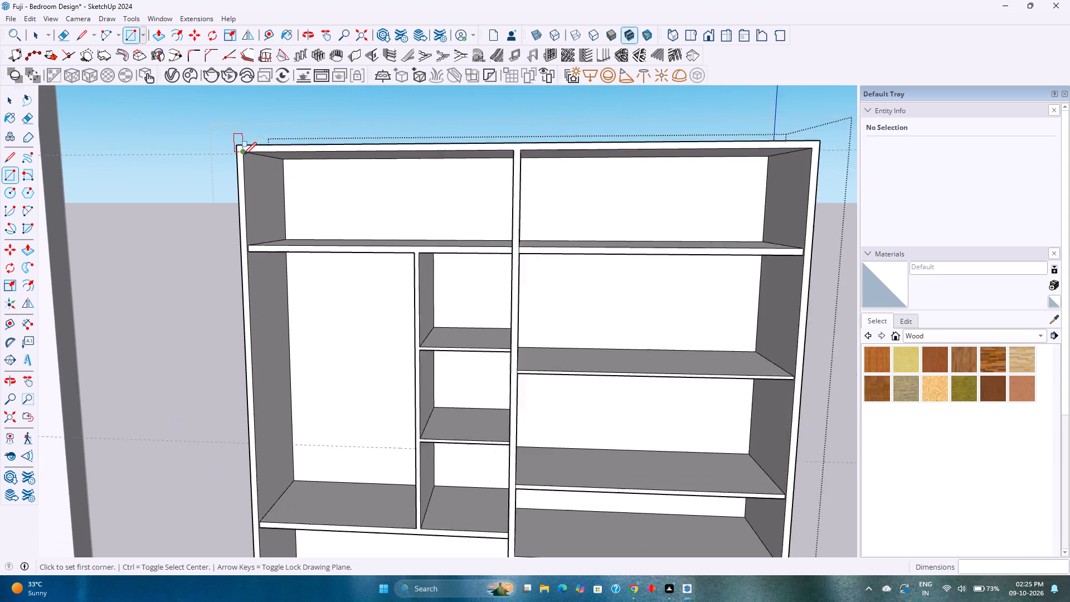
pyautogui.click(244, 155)
pyautogui.scroll(-14, 317, 339)
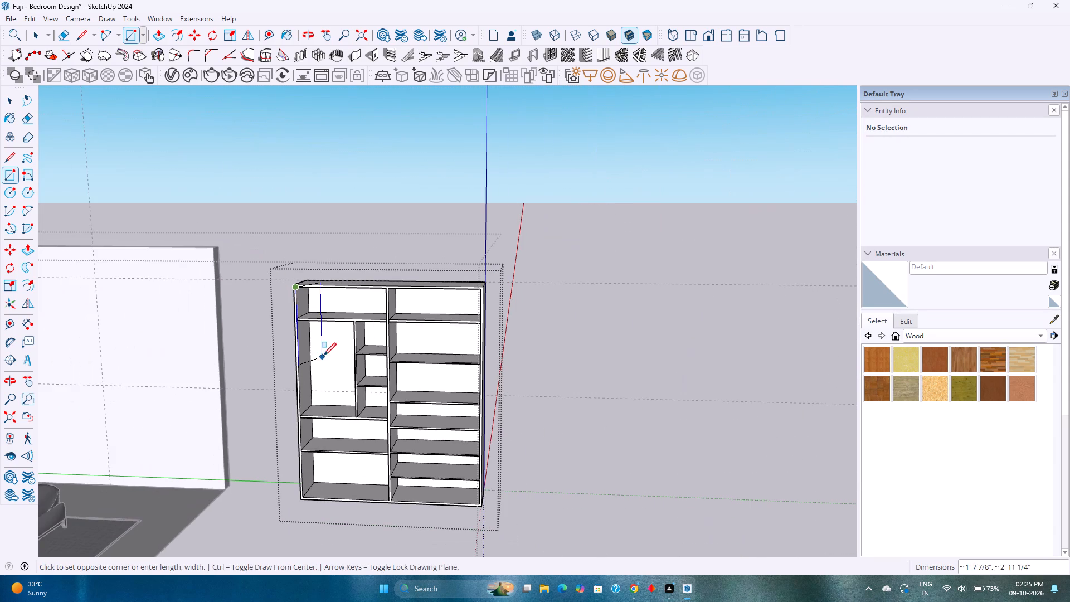
pyautogui.scroll(12, 388, 504)
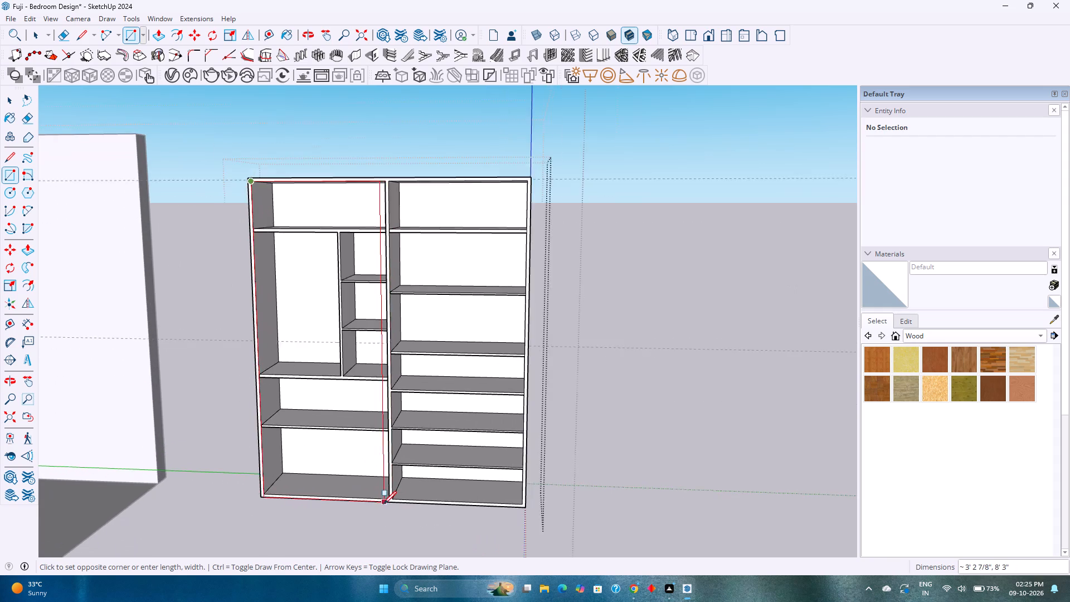
pyautogui.scroll(14, 383, 504)
pyautogui.click(406, 494)
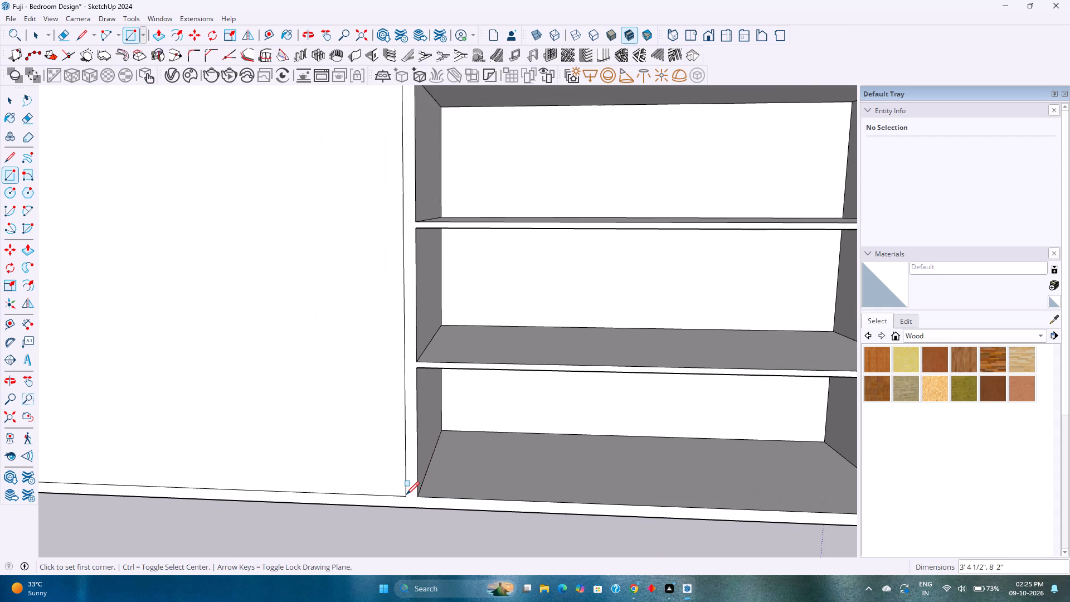
# Make the new front rectangle's face and edges into a group.
pyautogui.scroll(-10, 406, 494)
pyautogui.press('space')
pyautogui.doubleClick(353, 421)
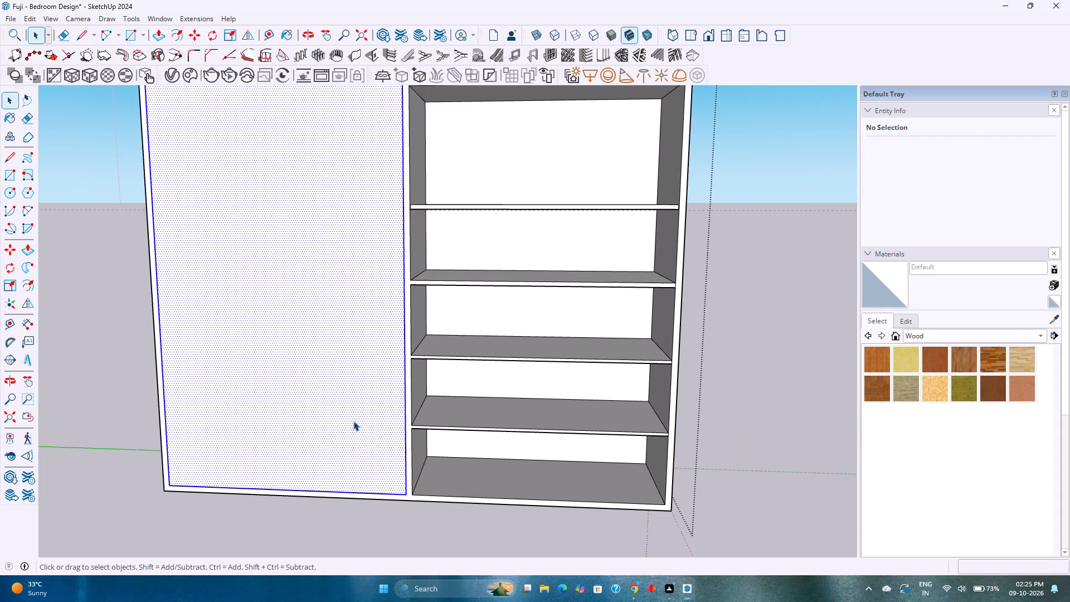
pyautogui.rightClick(353, 421)
pyautogui.click(435, 217)
# Open the front rectangle's group for editing and Push/Pull its face out 0.7" into a door panel.
pyautogui.doubleClick(329, 271)
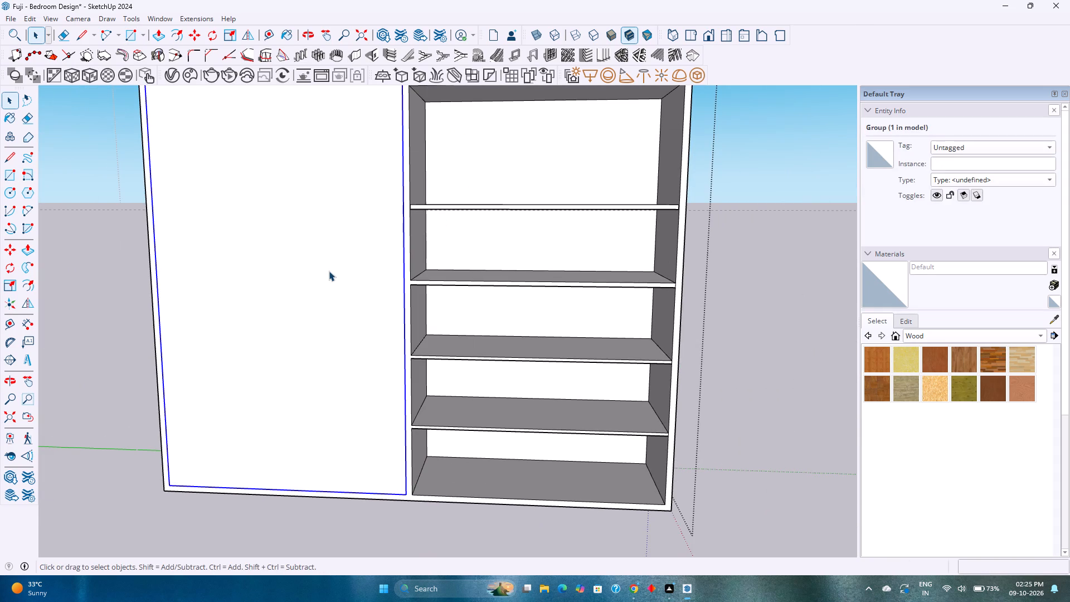
pyautogui.scroll(-5, 324, 270)
pyautogui.keyDown('shift'); pyautogui.moveTo(324, 275); pyautogui.dragTo(337, 438, button='middle'); pyautogui.keyUp('shift')
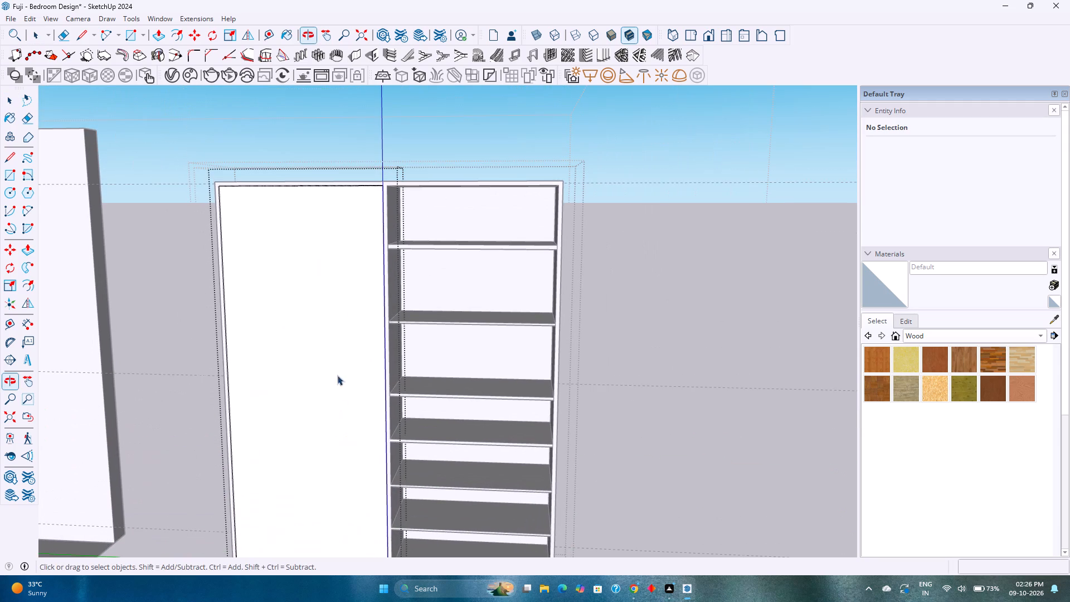
pyautogui.press('p')
pyautogui.click(339, 295)
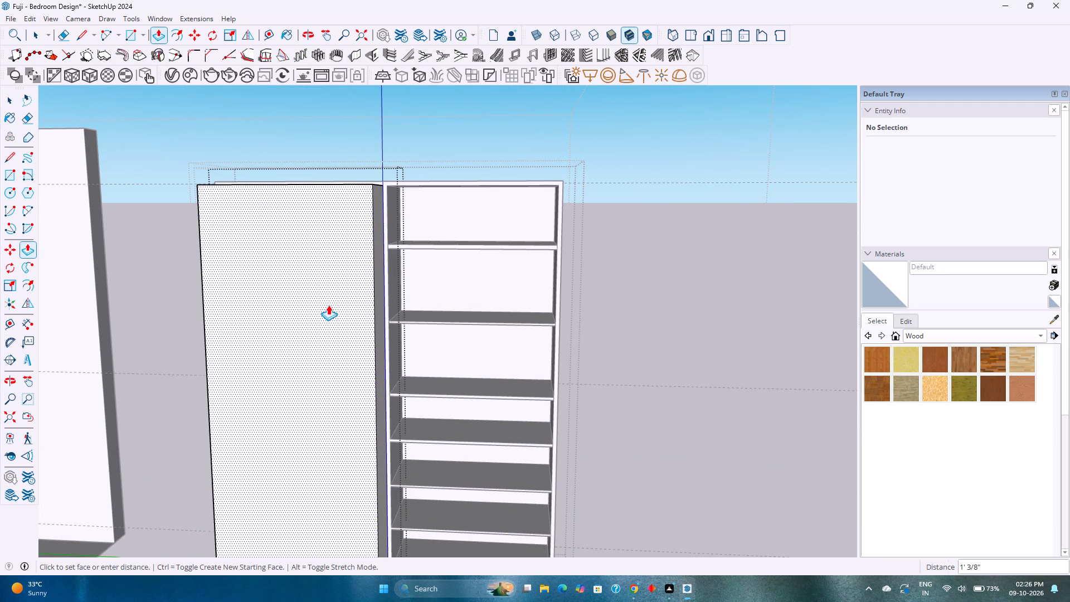
pyautogui.write('0.7')
pyautogui.press('Return')
# Examine the door panel's thickness and its fit against the wardrobe frame from several angles.
pyautogui.moveTo(357, 274); pyautogui.dragTo(332, 415, button='middle')
pyautogui.scroll(6, 382, 210)
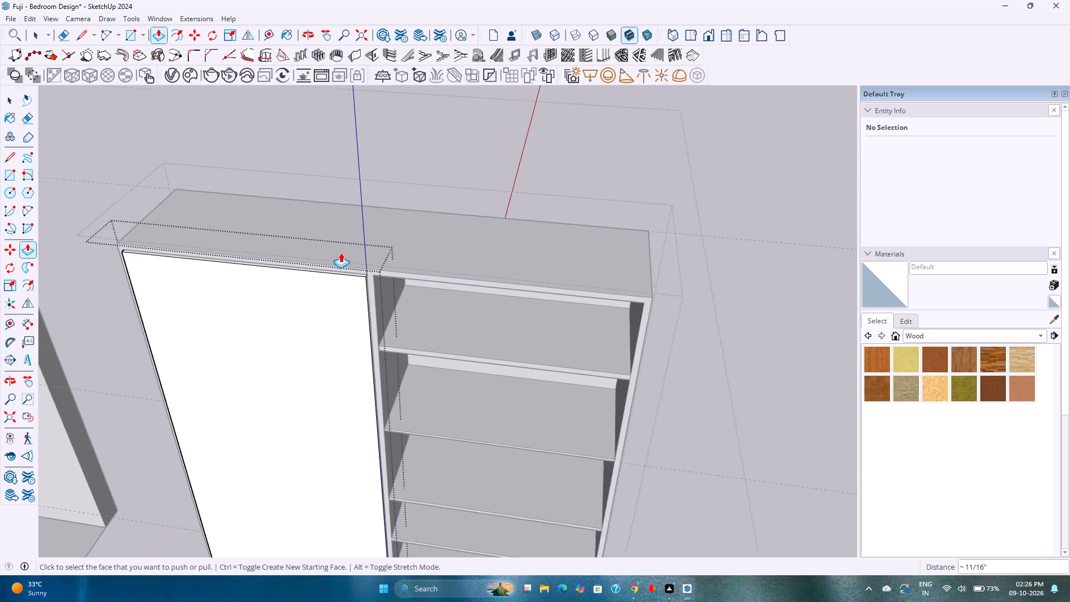
pyautogui.scroll(9, 341, 253)
pyautogui.scroll(-1, 349, 295)
pyautogui.scroll(5, 349, 295)
pyautogui.moveTo(351, 296); pyautogui.dragTo(391, 256, button='middle')
pyautogui.scroll(-6, 391, 256)
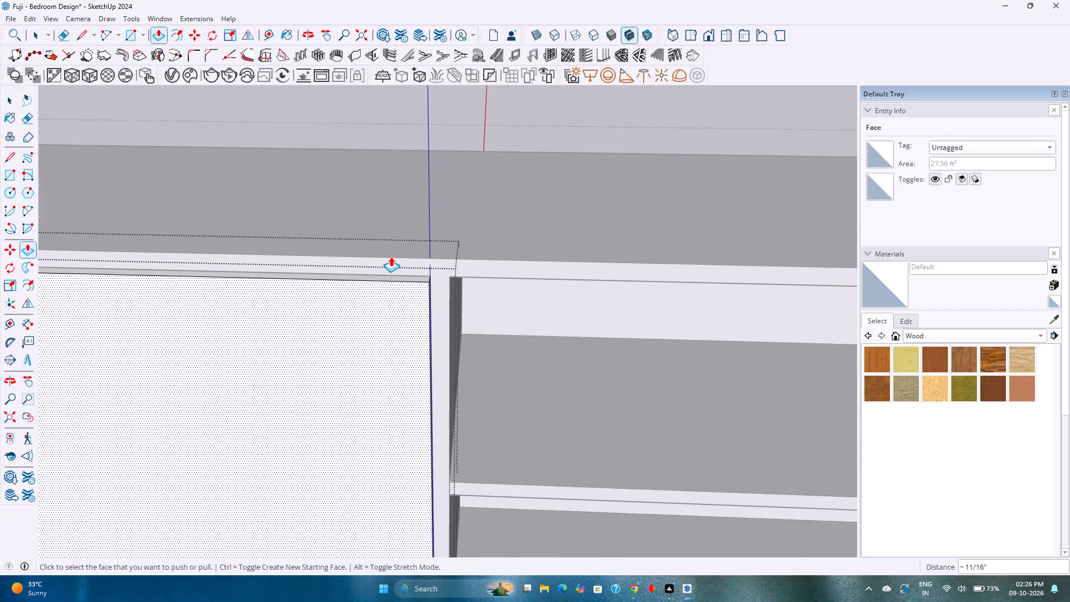
pyautogui.scroll(-11, 391, 256)
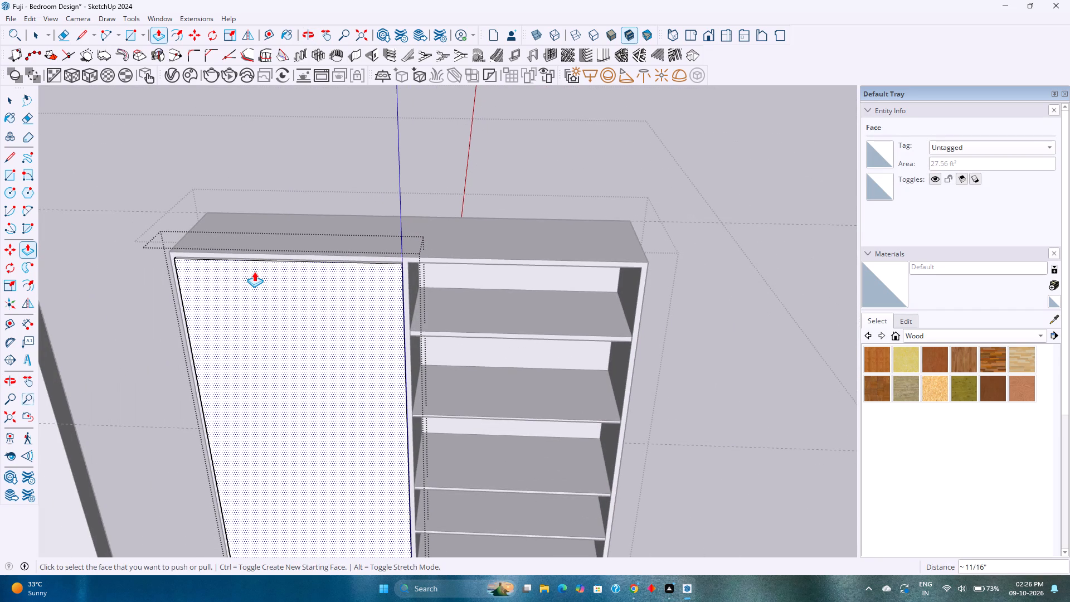
pyautogui.scroll(-2, 241, 307)
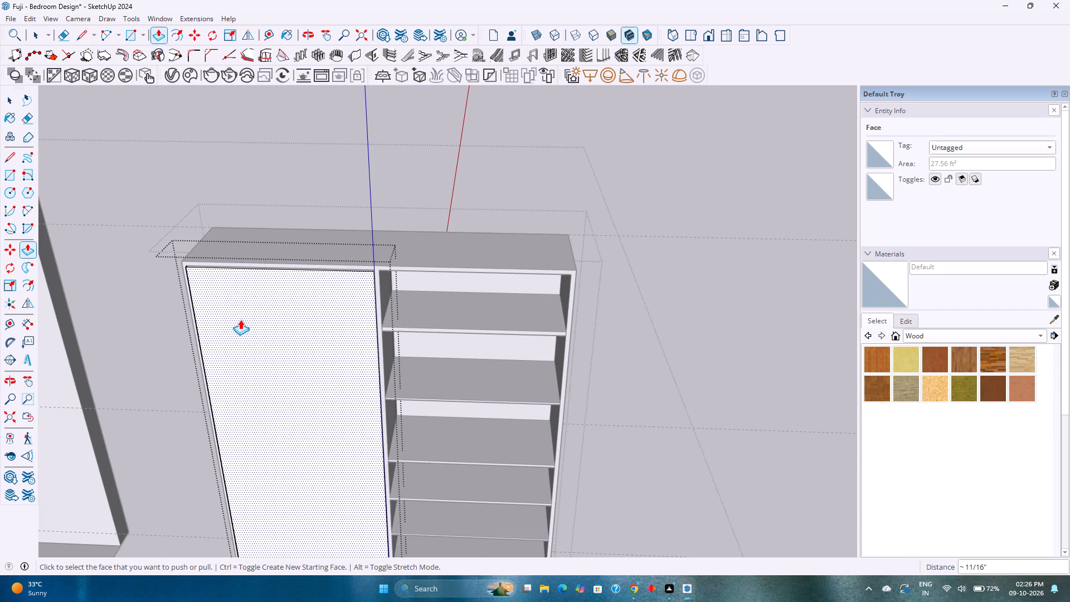
pyautogui.moveTo(240, 319); pyautogui.dragTo(300, 234, button='middle')
pyautogui.scroll(-5, 300, 234)
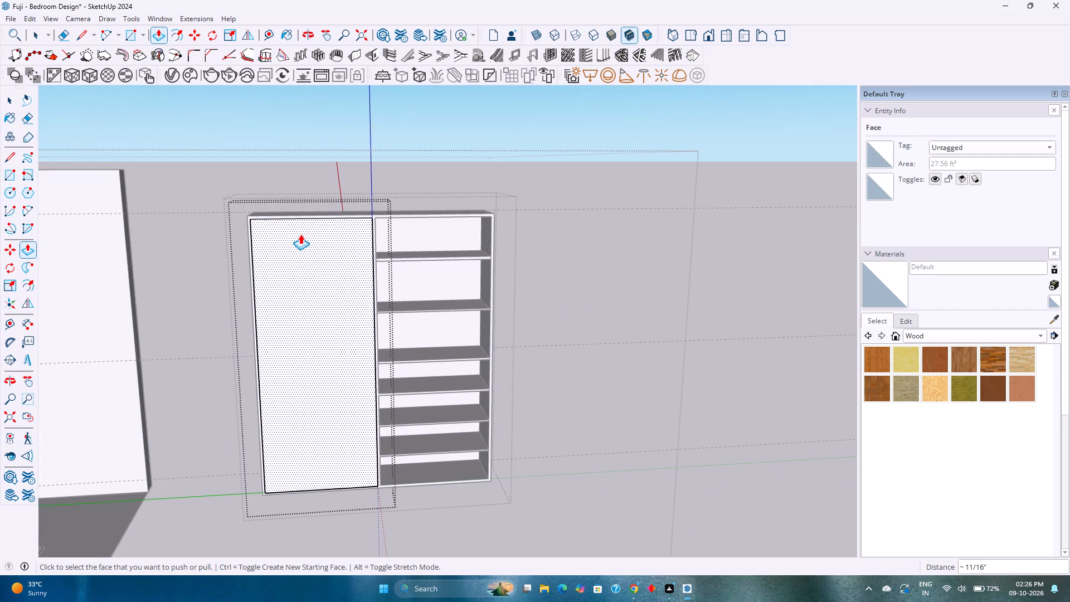
pyautogui.moveTo(300, 234); pyautogui.dragTo(274, 354, button='middle')
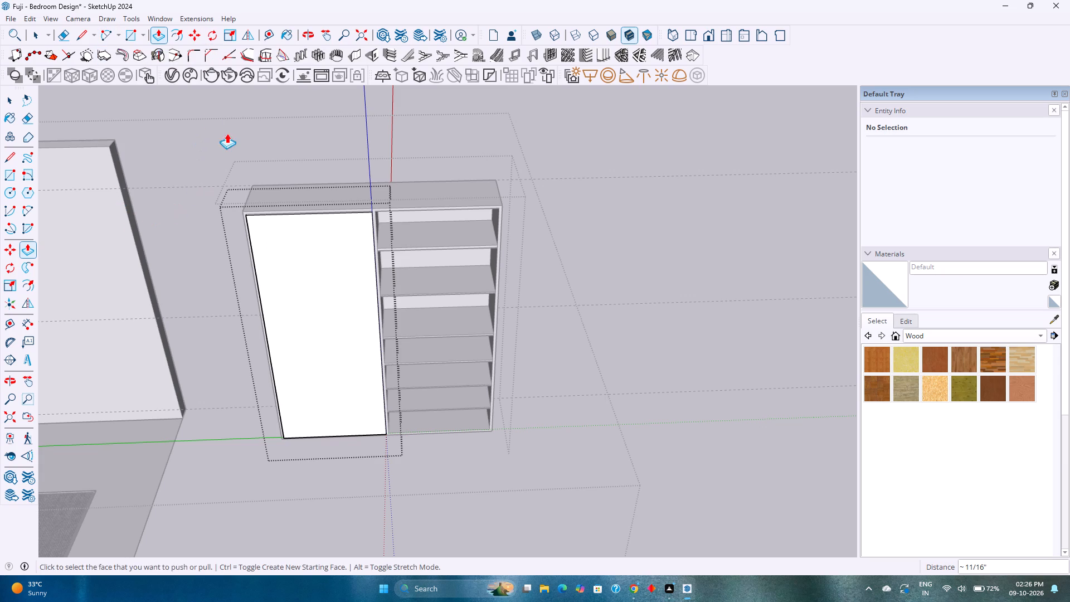
# Copy the door panel's vertical front edge beside the central partition 1'8 1/4" across to the midpoint of the panel's top edge.
pyautogui.scroll(4, 315, 237)
pyautogui.press('space')
pyautogui.scroll(4, 421, 212)
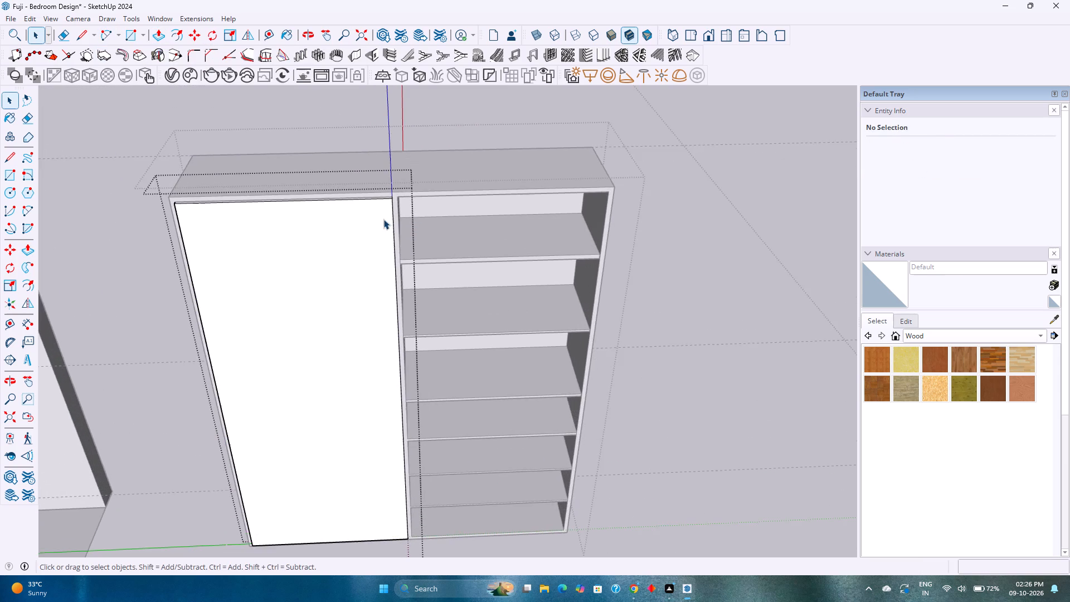
pyautogui.scroll(7, 383, 219)
pyautogui.moveTo(390, 202); pyautogui.dragTo(236, 257, button='middle')
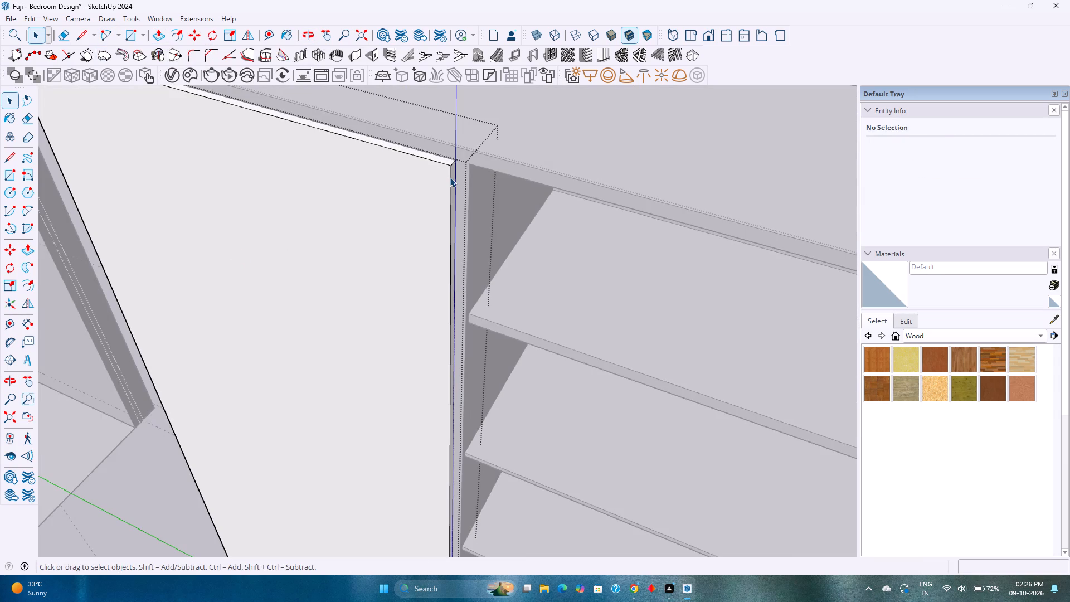
pyautogui.click(450, 177)
pyautogui.press('m')
pyautogui.click(450, 169)
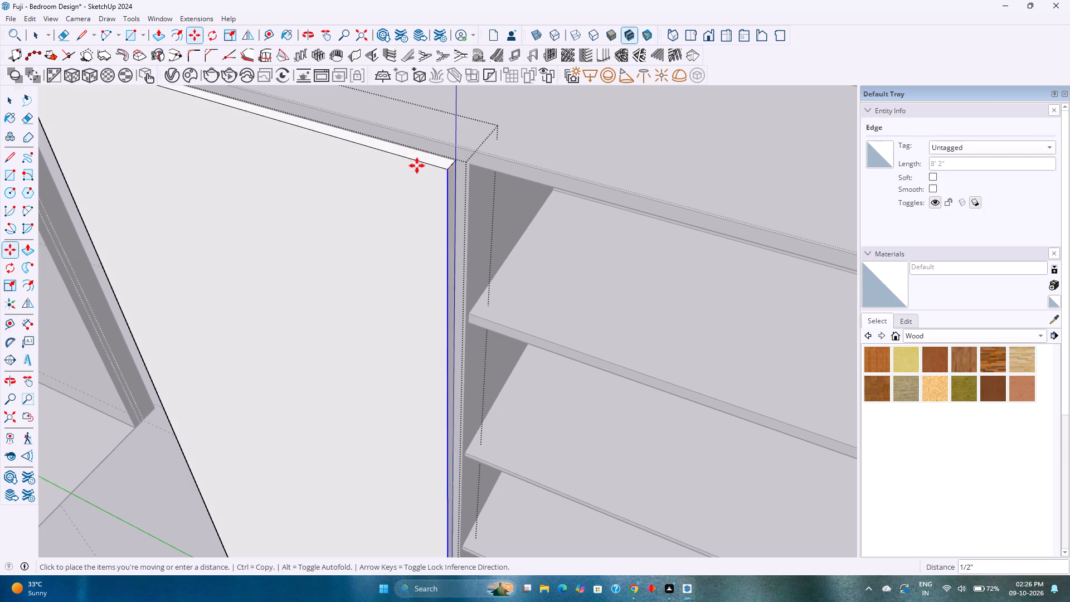
pyautogui.scroll(-4, 344, 150)
pyautogui.keyDown('shift'); pyautogui.moveTo(344, 150); pyautogui.dragTo(573, 273, button='middle'); pyautogui.keyUp('shift')
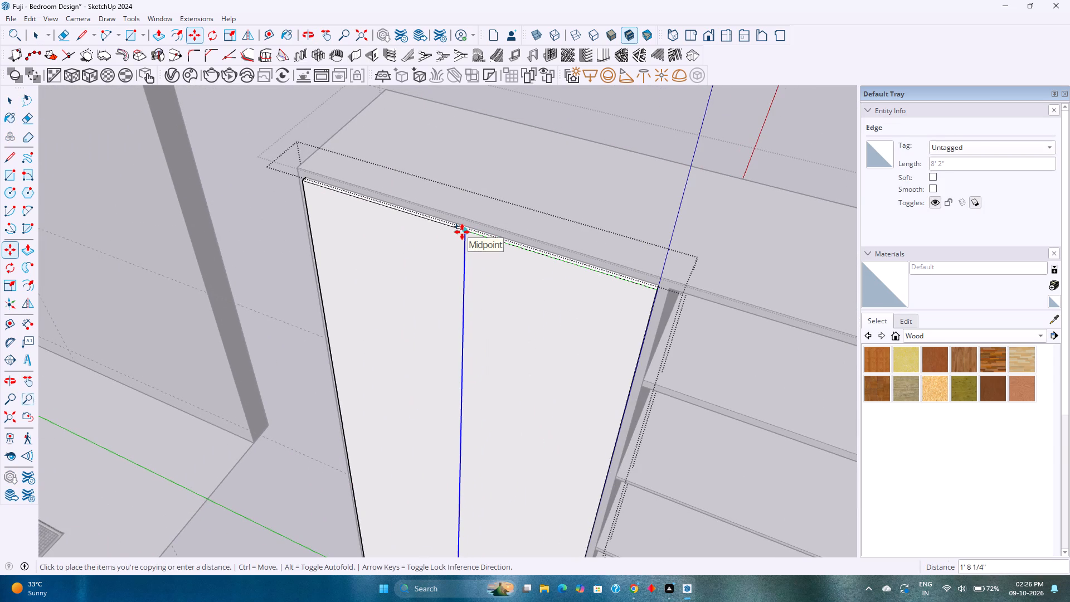
pyautogui.scroll(14, 462, 232)
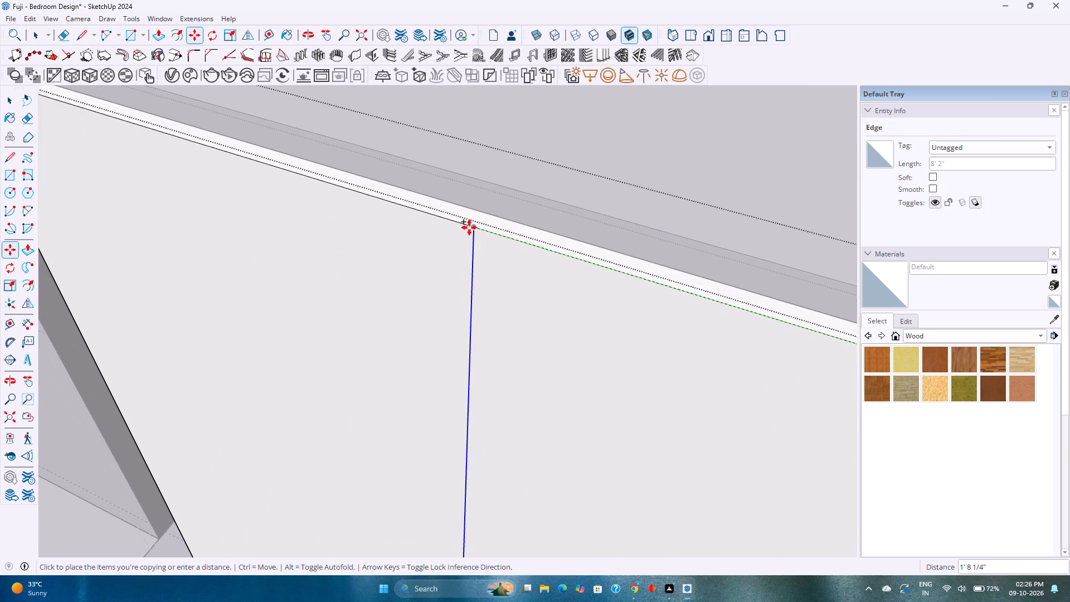
pyautogui.click(470, 227)
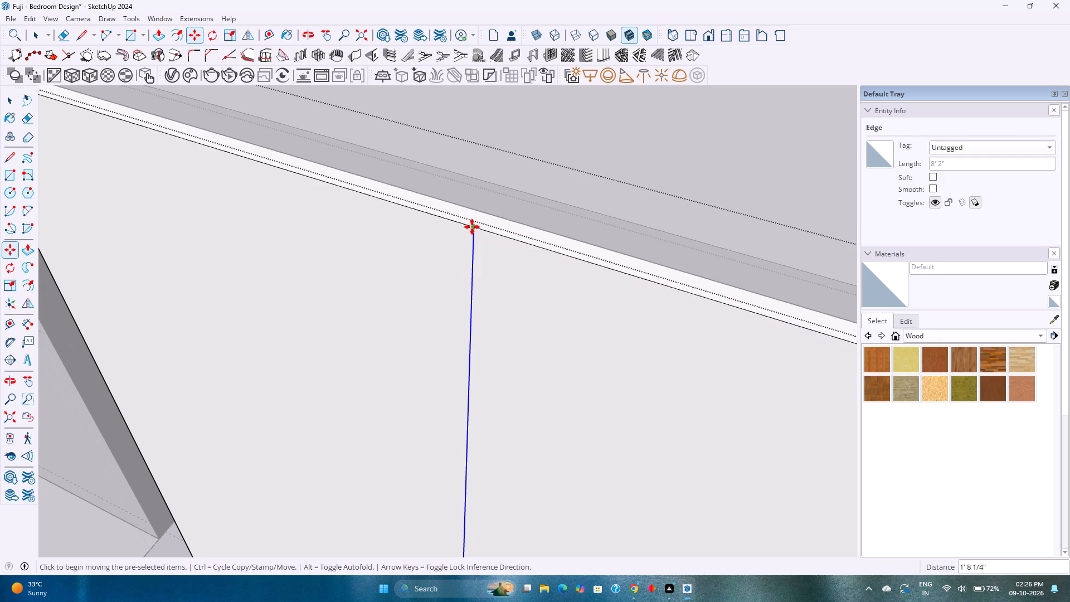
# Move the copied centre line 0.05" along the green axis, away from the central partition.
pyautogui.click(472, 227)
pyautogui.press('Left')
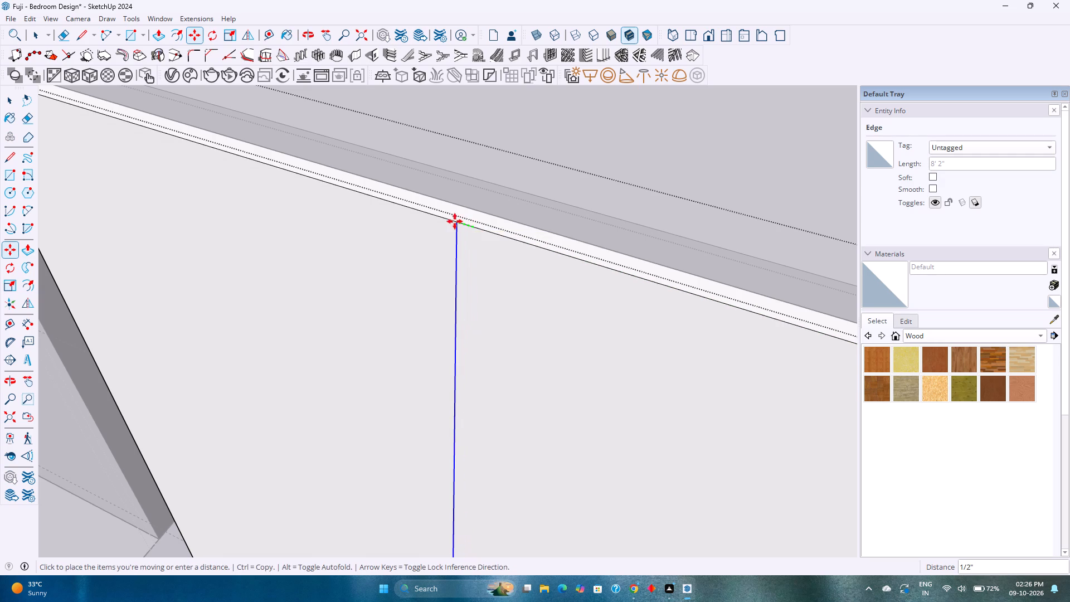
pyautogui.write('0.')
pyautogui.press('0')
pyautogui.press('5')
pyautogui.press('Return')
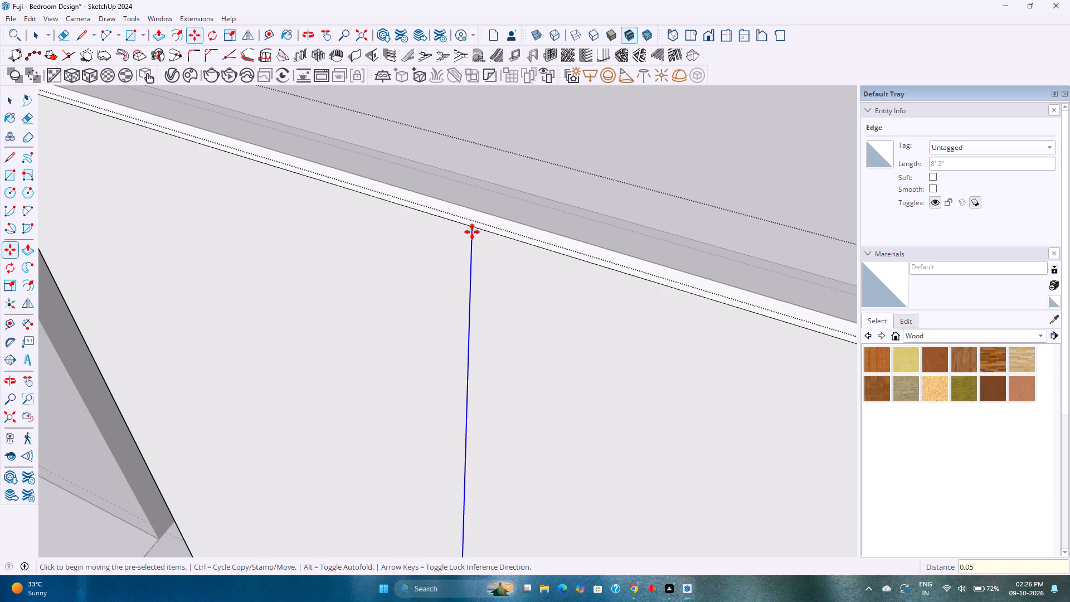
# Copy the centre line 0.1" along the panel's top edge toward the central partition.
pyautogui.click(471, 229)
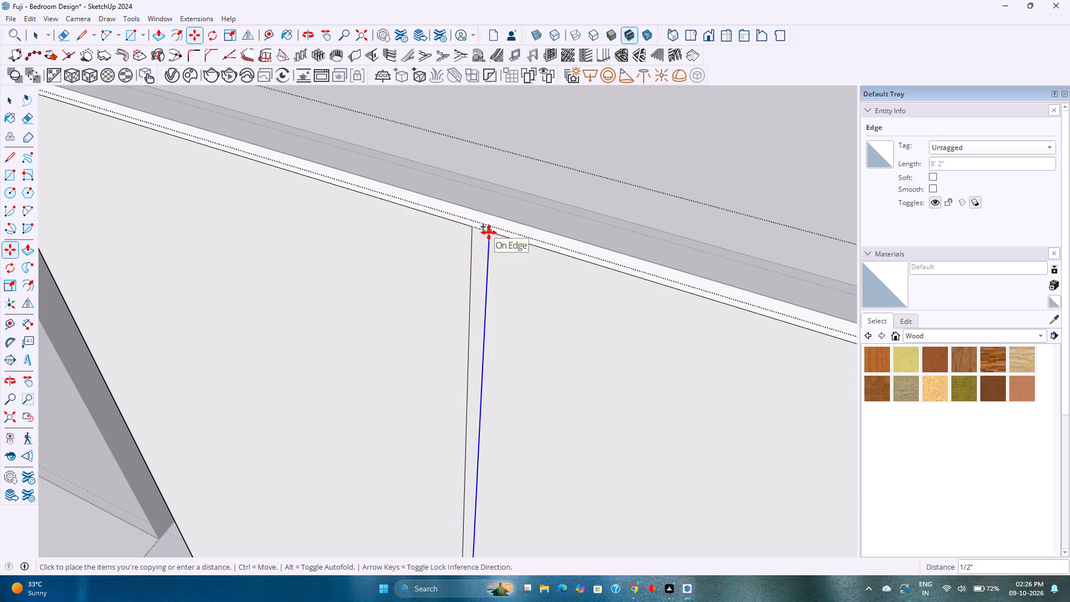
pyautogui.press('0')
pyautogui.press('.')
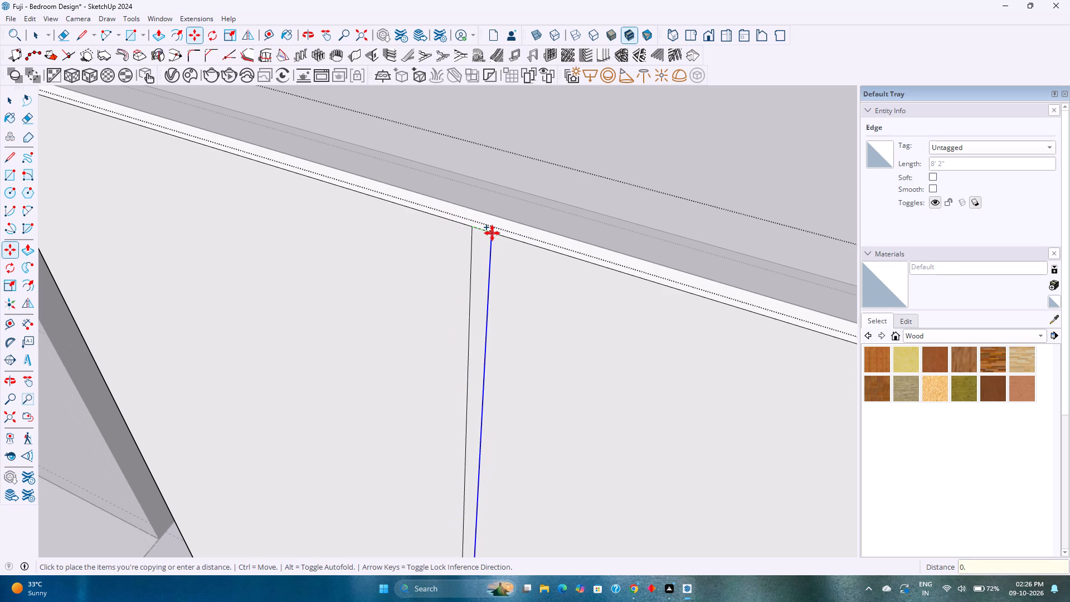
pyautogui.press('1')
pyautogui.press('Return')
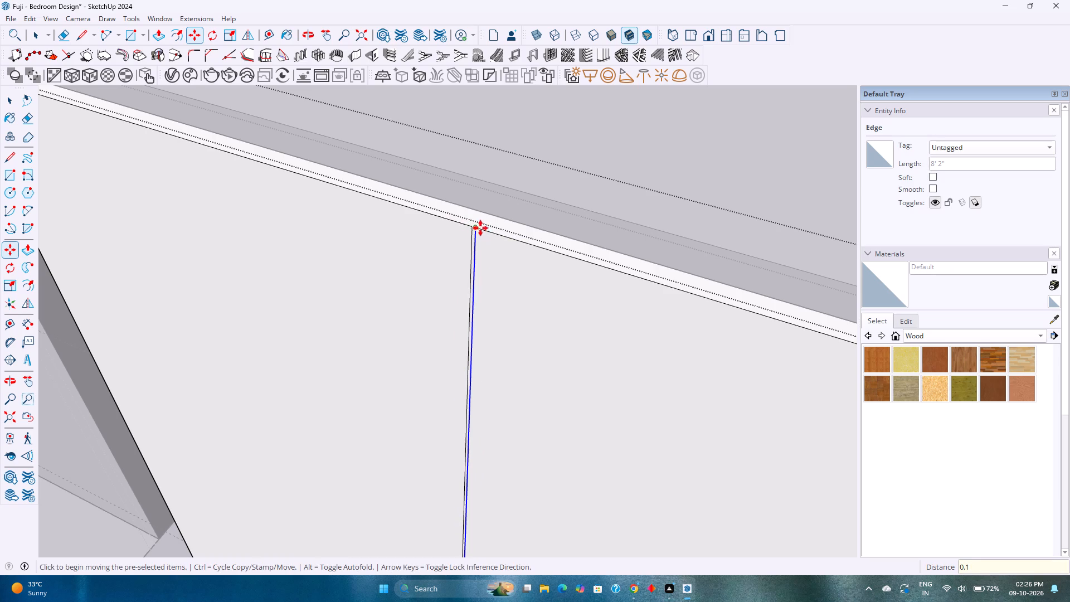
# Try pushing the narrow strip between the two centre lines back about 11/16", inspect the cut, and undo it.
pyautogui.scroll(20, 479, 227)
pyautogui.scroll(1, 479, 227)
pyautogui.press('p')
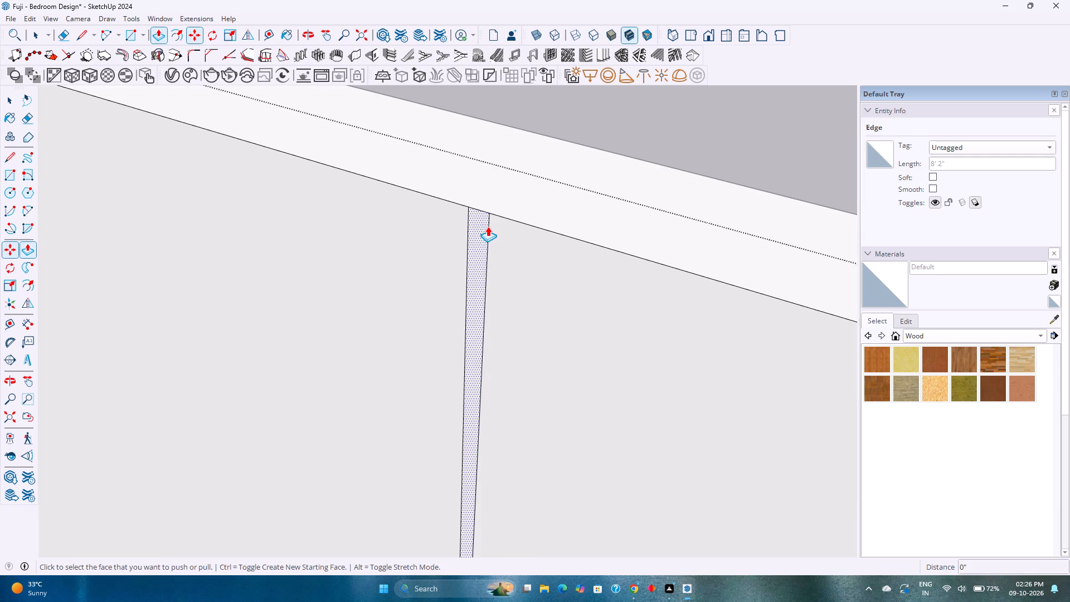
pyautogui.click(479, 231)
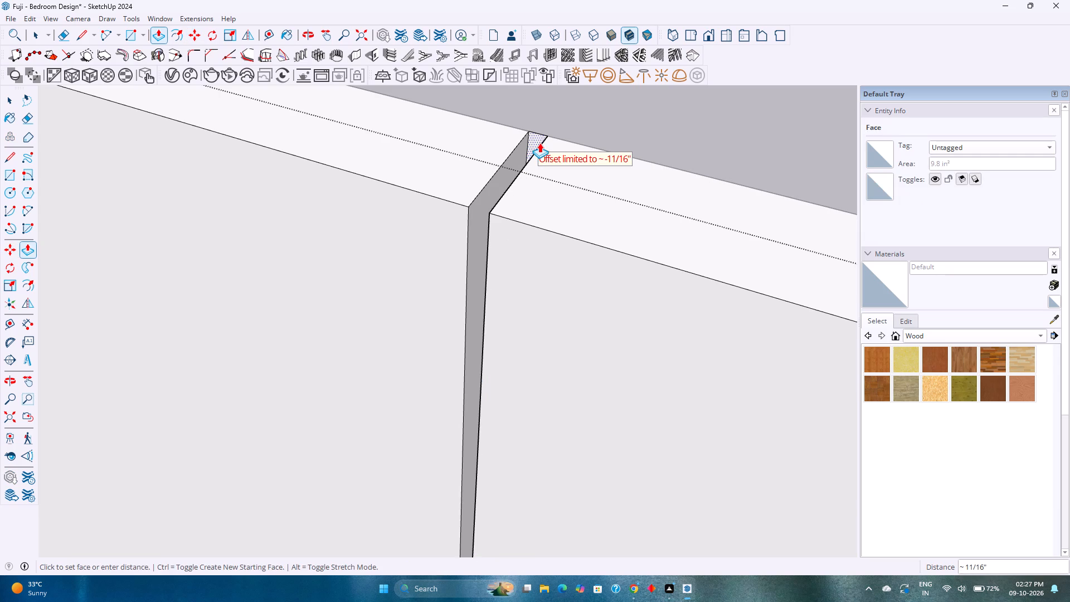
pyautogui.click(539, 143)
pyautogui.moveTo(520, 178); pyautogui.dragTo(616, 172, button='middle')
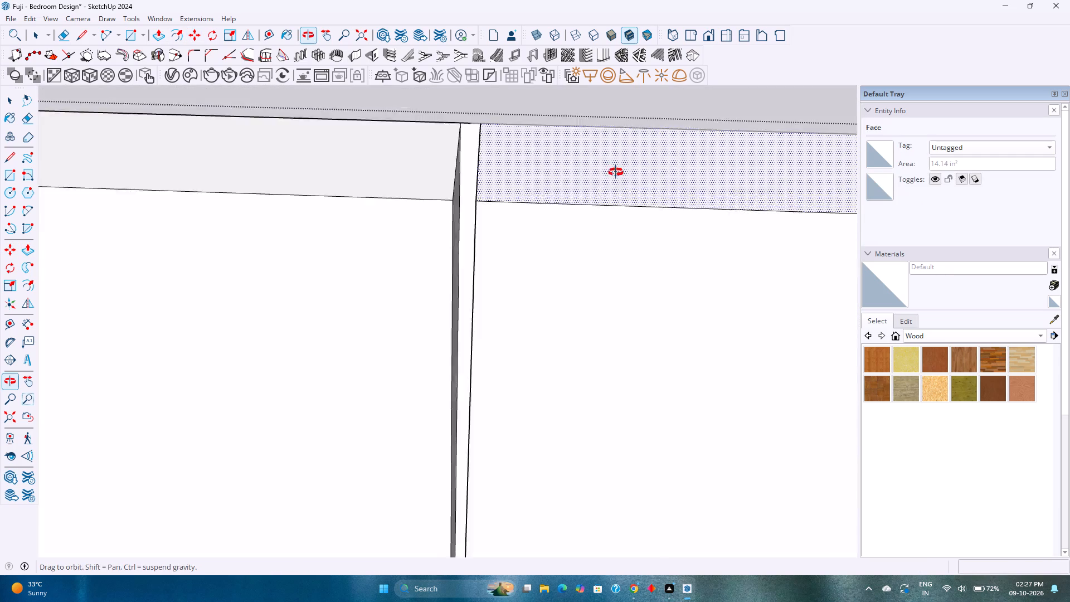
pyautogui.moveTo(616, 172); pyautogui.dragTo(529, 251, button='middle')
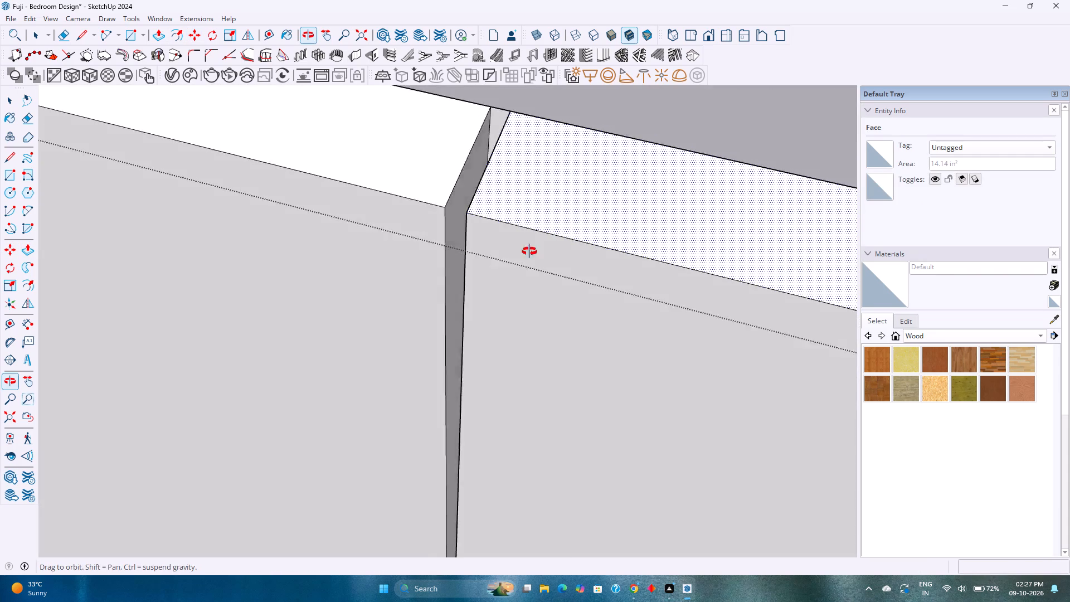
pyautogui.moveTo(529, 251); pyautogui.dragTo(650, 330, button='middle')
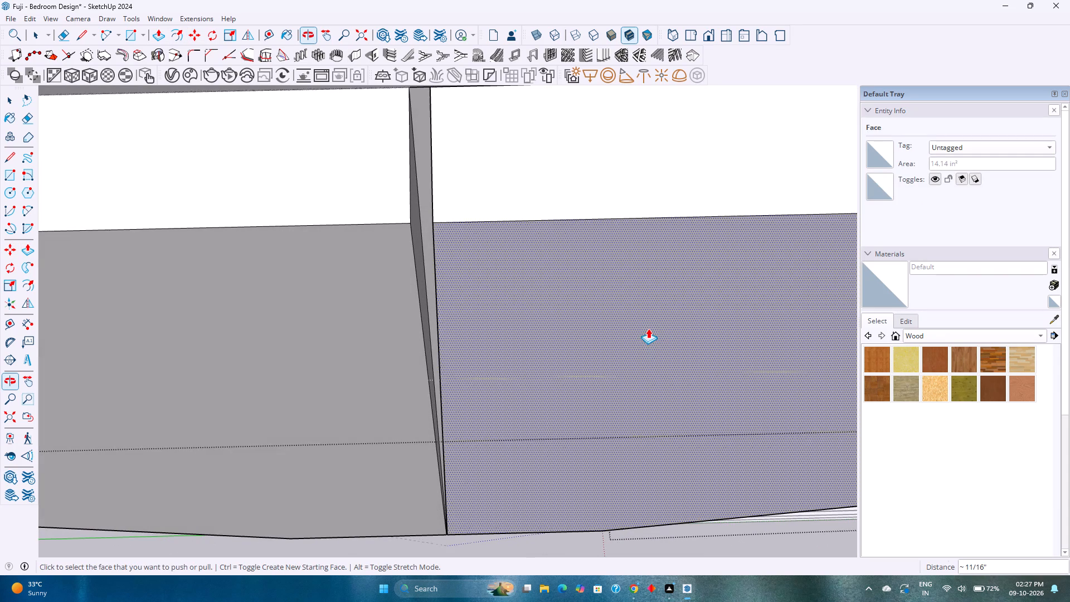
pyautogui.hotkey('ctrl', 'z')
# Push/Pull the narrow centre strip back 0.75" to form the gap between the two shutters, and close the panel group.
pyautogui.click(430, 300)
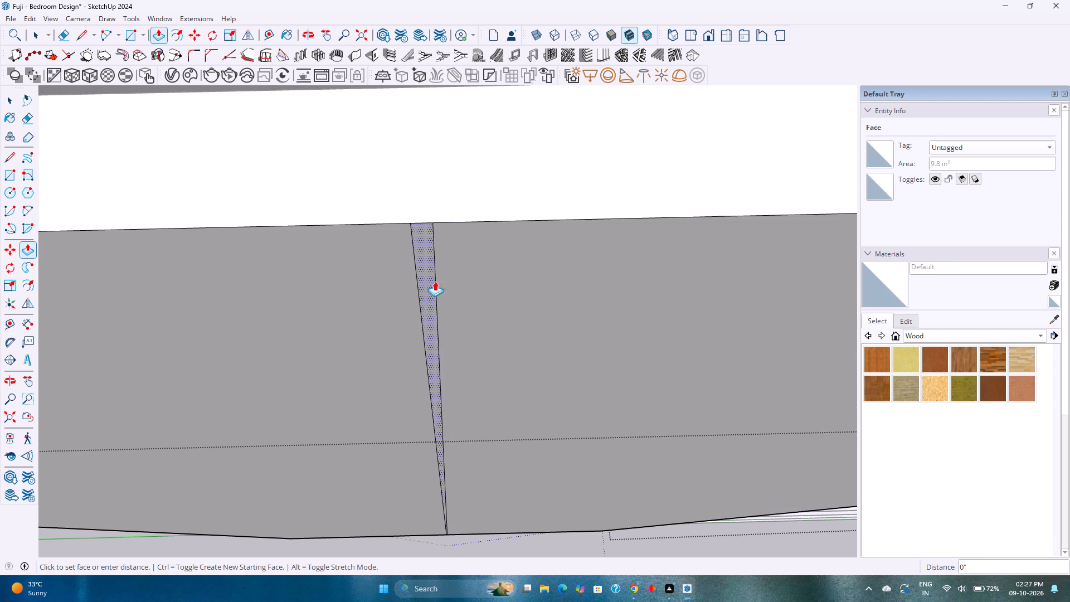
pyautogui.write('0.7')
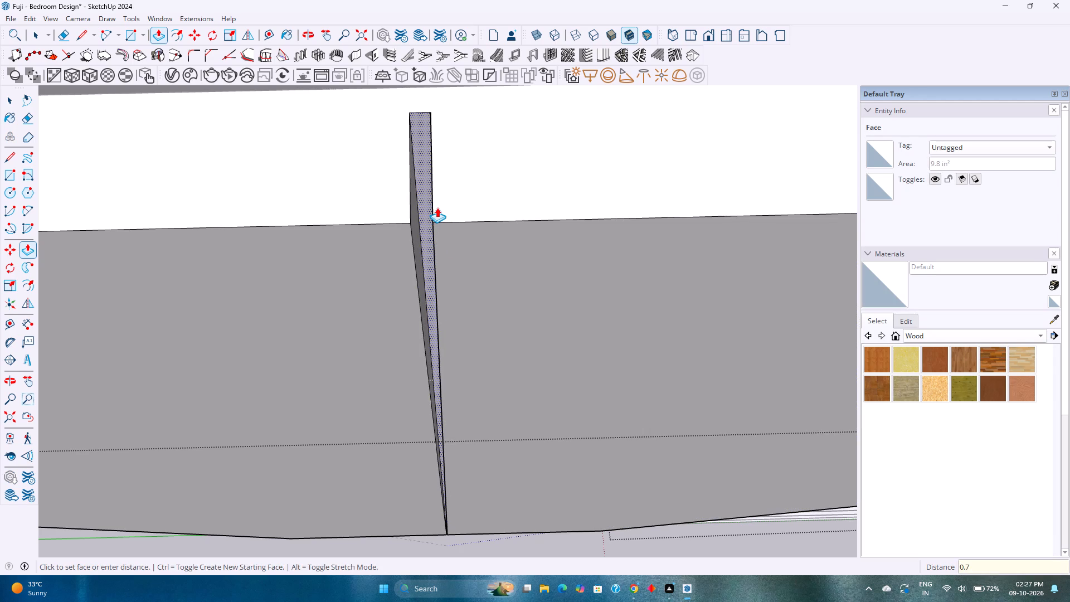
pyautogui.press('5')
pyautogui.press('Return')
pyautogui.scroll(-1, 437, 207)
pyautogui.keyDown('shift'); pyautogui.moveTo(444, 213); pyautogui.dragTo(492, 329, button='middle'); pyautogui.keyUp('shift')
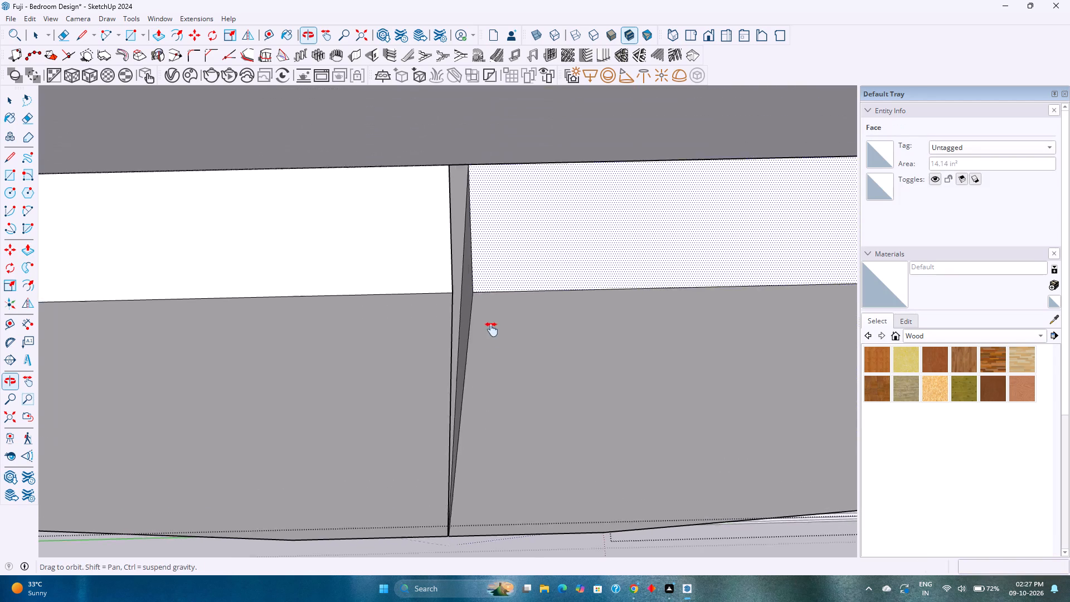
pyautogui.keyDown('shift'); pyautogui.moveTo(492, 329); pyautogui.dragTo(493, 341, button='middle'); pyautogui.keyUp('shift')
pyautogui.moveTo(490, 348); pyautogui.dragTo(444, 241, button='middle')
pyautogui.scroll(1, 481, 302)
pyautogui.scroll(-9, 483, 303)
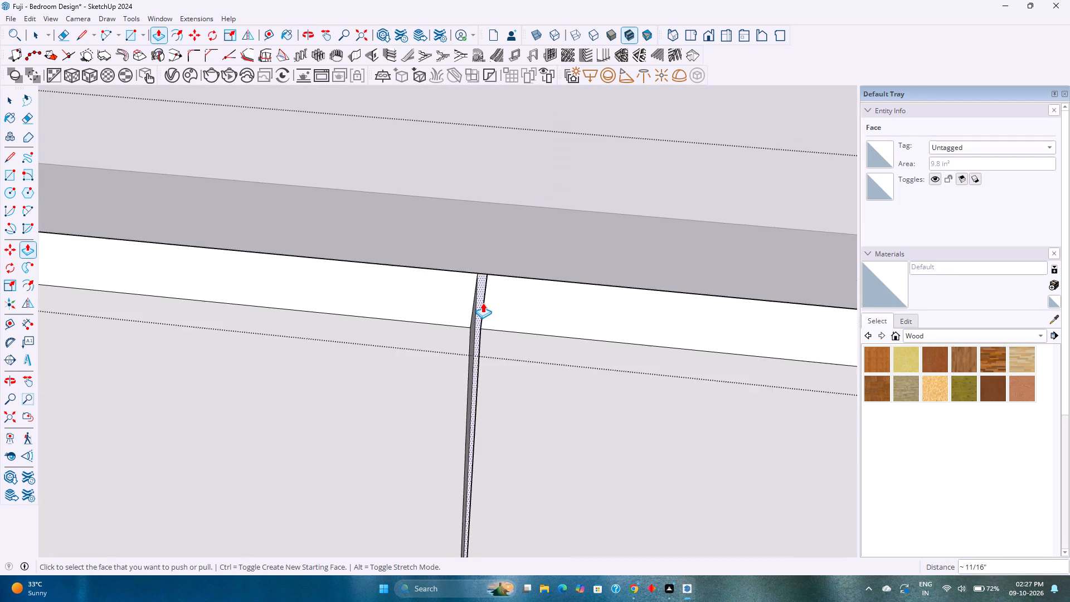
pyautogui.scroll(1, 483, 303)
pyautogui.scroll(-11, 483, 303)
pyautogui.moveTo(485, 321); pyautogui.dragTo(362, 316, button='middle')
pyautogui.press('space')
pyautogui.scroll(-7, 362, 316)
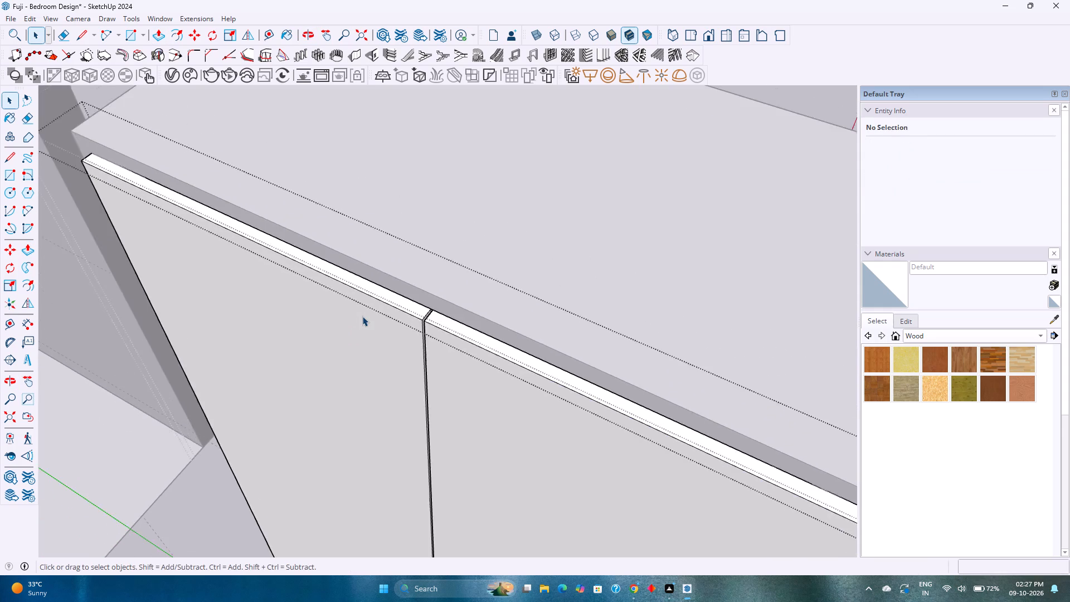
pyautogui.scroll(-9, 362, 316)
pyautogui.press('Escape')
# Move the door panel group down about 3" along the blue axis, using its top corner beside the central partition.
pyautogui.click(544, 400)
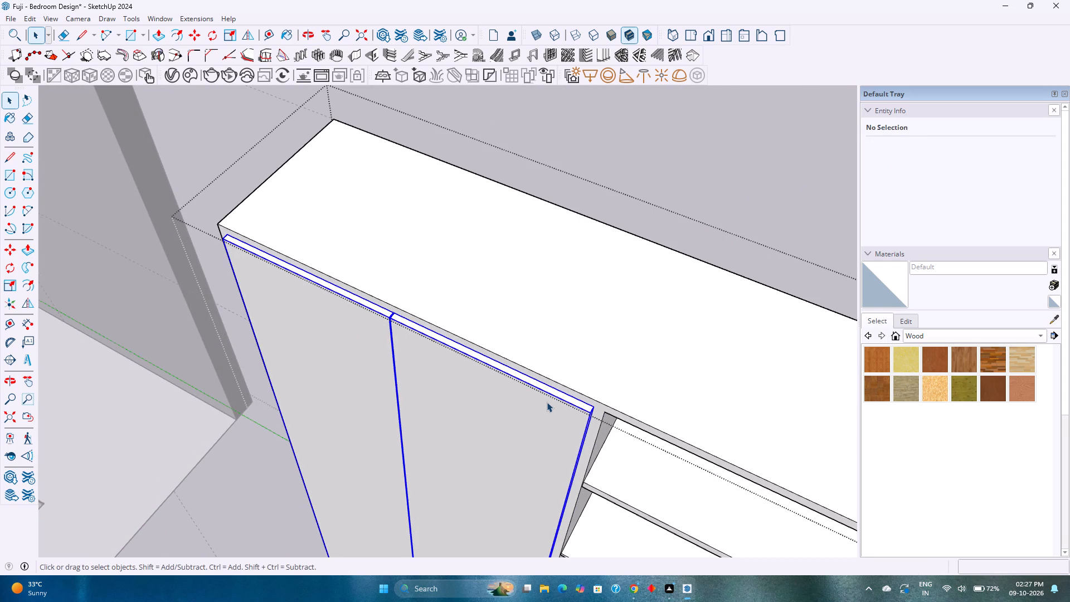
pyautogui.press('m')
pyautogui.click(595, 408)
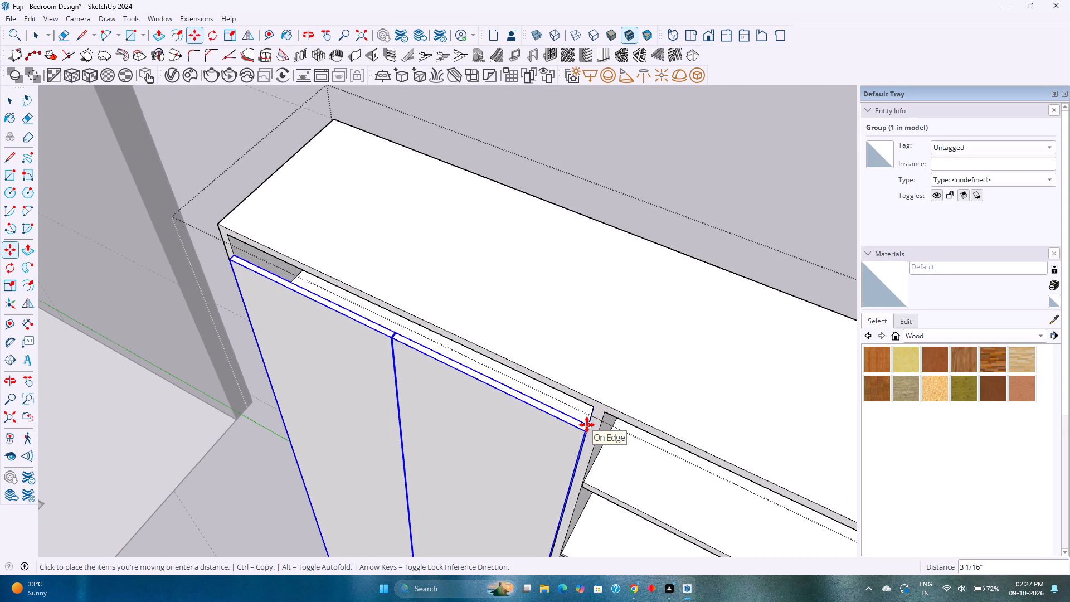
pyautogui.scroll(19, 589, 424)
pyautogui.scroll(3, 588, 424)
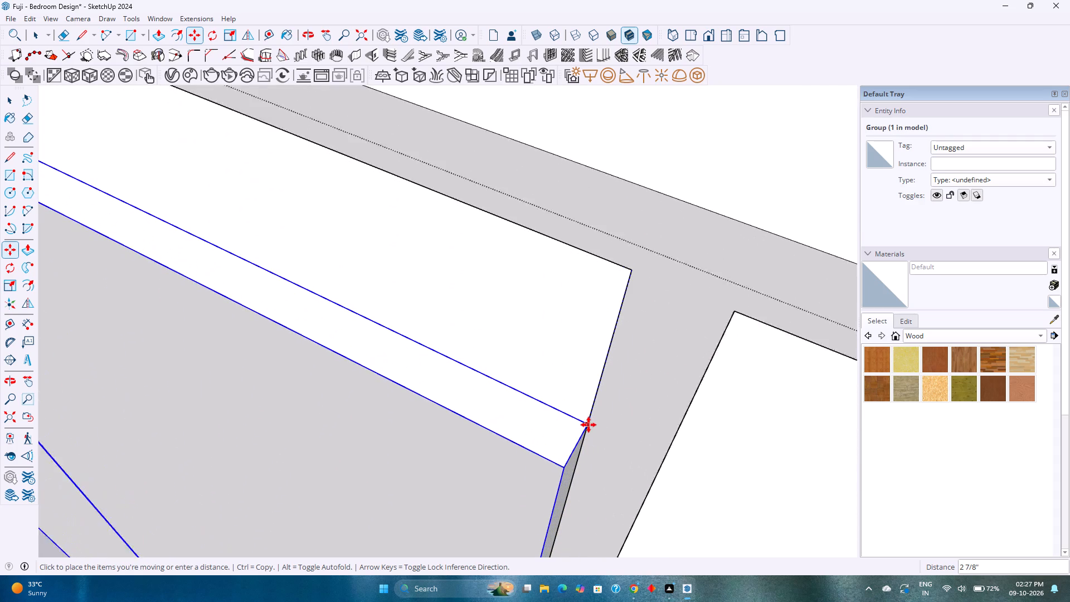
pyautogui.scroll(2, 588, 425)
pyautogui.press('Up')
pyautogui.click(591, 411)
# Open the door panel group and delete the leftover narrow face closing the gap between the shutters.
pyautogui.scroll(-3, 487, 405)
pyautogui.keyDown('shift'); pyautogui.moveTo(434, 390); pyautogui.dragTo(815, 560, button='middle'); pyautogui.keyUp('shift')
pyautogui.scroll(-5, 400, 391)
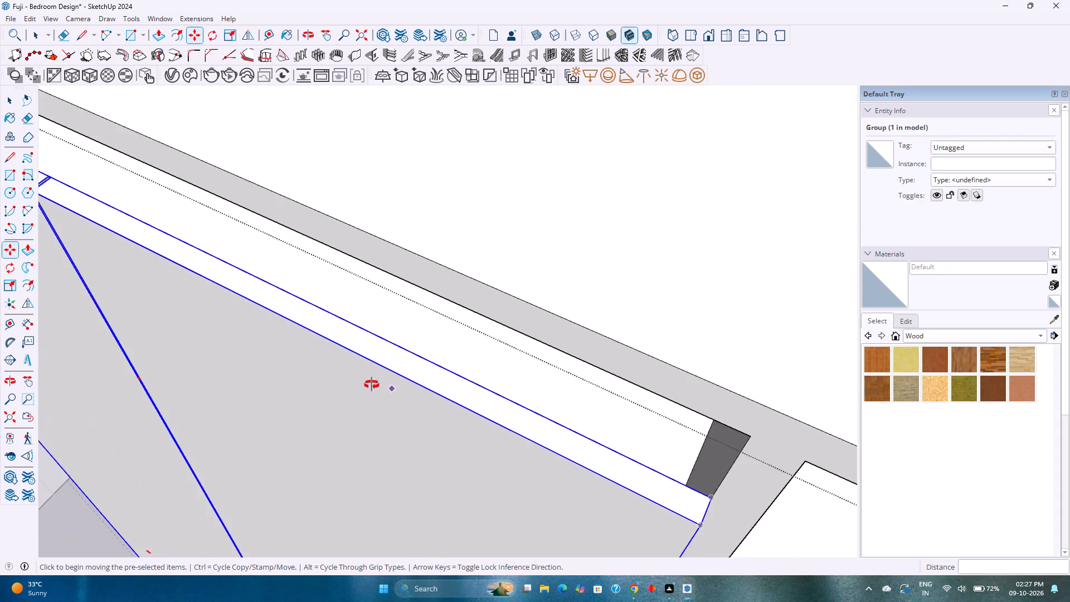
pyautogui.keyDown('shift'); pyautogui.moveTo(372, 385); pyautogui.dragTo(751, 498, button='middle'); pyautogui.keyUp('shift')
pyautogui.press('space')
pyautogui.scroll(5, 387, 309)
pyautogui.doubleClick(382, 303)
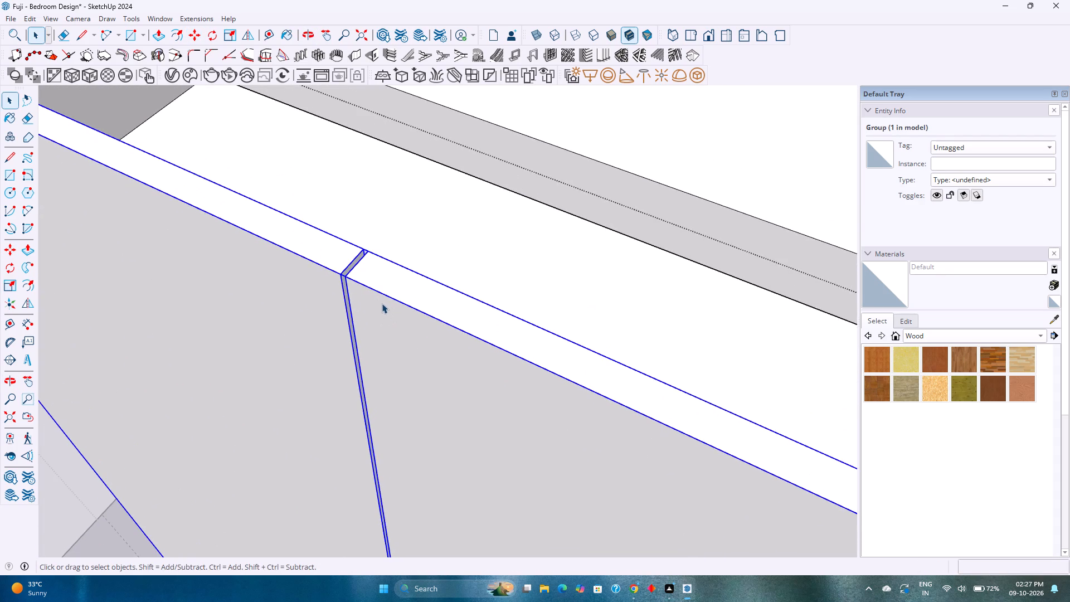
pyautogui.scroll(7, 312, 258)
pyautogui.moveTo(312, 258); pyautogui.dragTo(527, 321, button='middle')
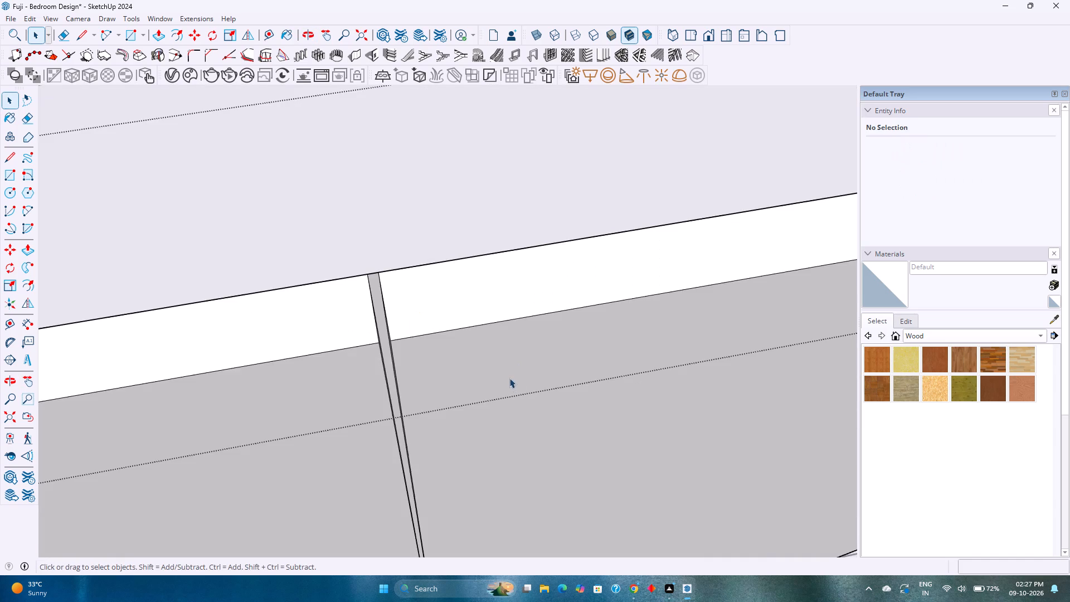
pyautogui.scroll(4, 363, 270)
pyautogui.moveTo(391, 308); pyautogui.dragTo(792, 310, button='middle')
pyautogui.moveTo(514, 342); pyautogui.dragTo(716, 278, button='middle')
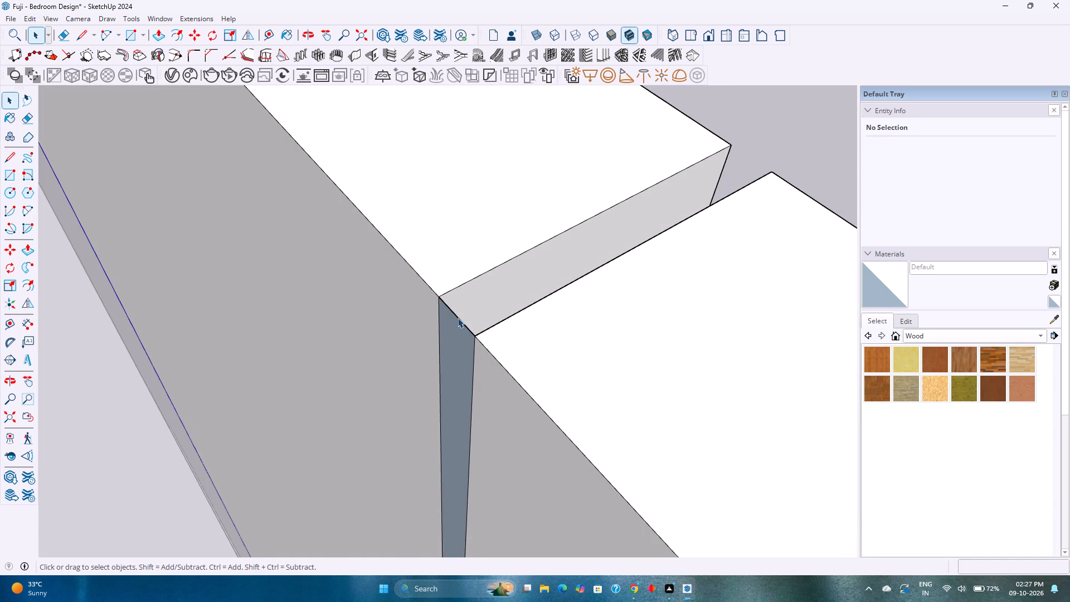
pyautogui.click(458, 318)
pyautogui.press('Delete')
# Delete the leftover edge bridging the gap between the shutters at the panel's bottom.
pyautogui.scroll(-5, 458, 318)
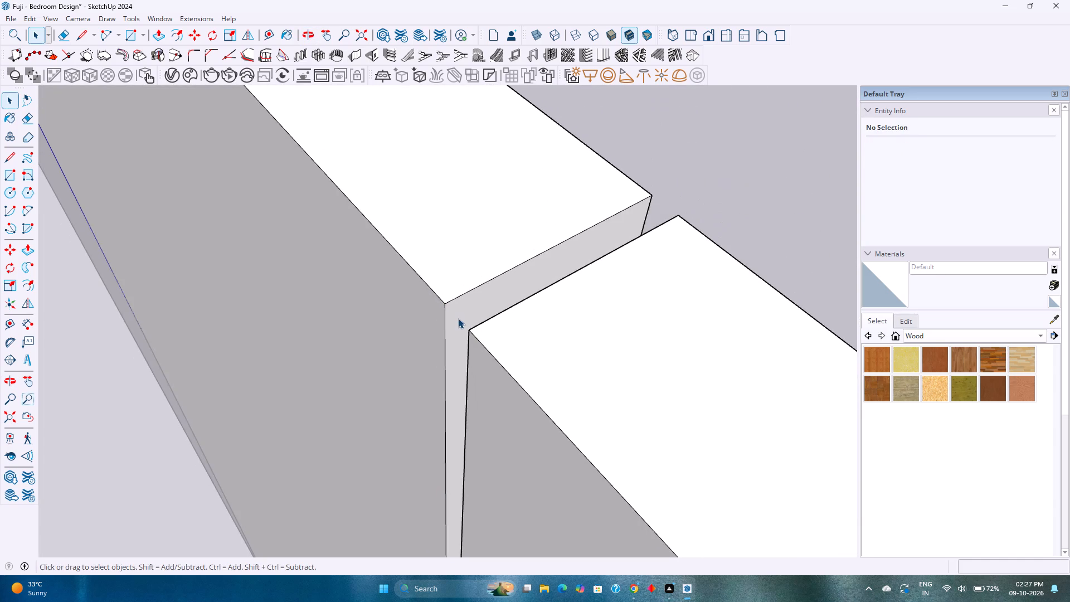
pyautogui.scroll(-8, 455, 319)
pyautogui.keyDown('shift'); pyautogui.middleClick(416, 411); pyautogui.keyUp('shift')
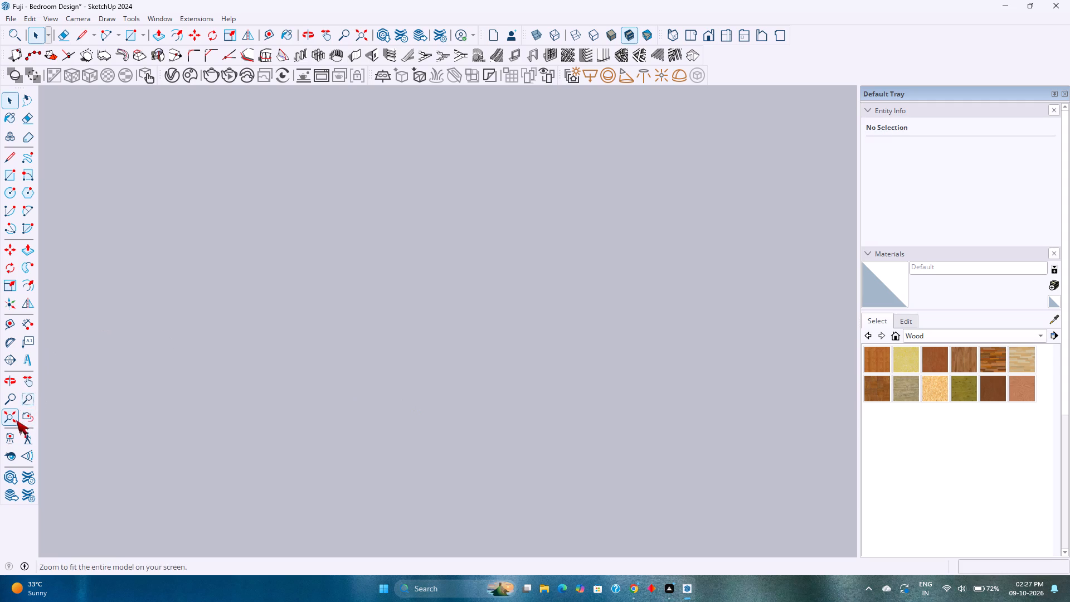
pyautogui.click(16, 420)
pyautogui.moveTo(400, 314); pyautogui.dragTo(0, 293, button='middle')
pyautogui.keyDown('shift'); pyautogui.moveTo(412, 292); pyautogui.dragTo(390, 298, button='middle'); pyautogui.keyUp('shift')
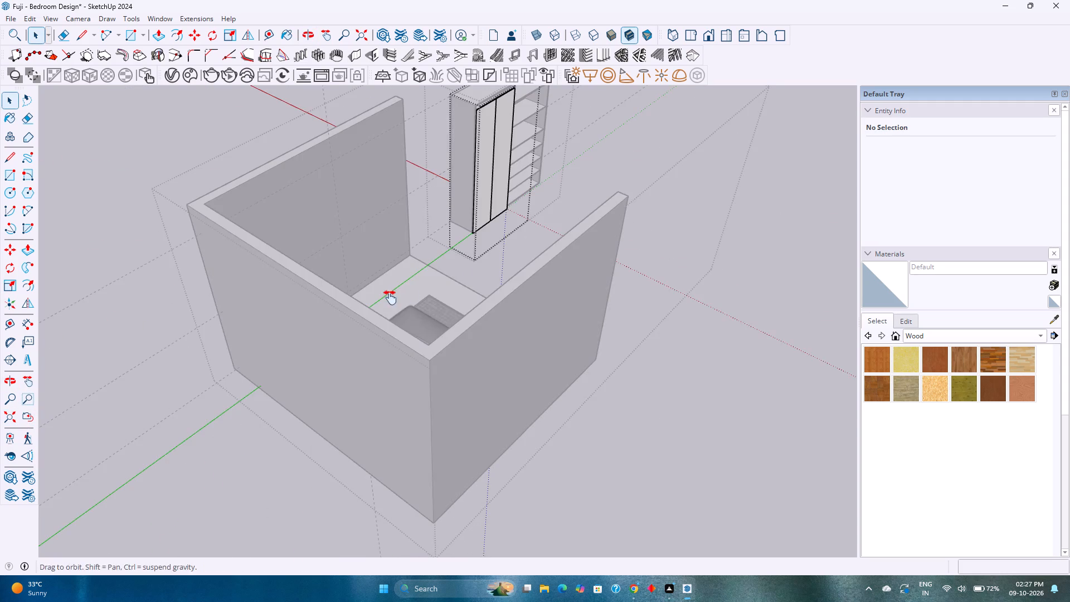
pyautogui.keyDown('shift'); pyautogui.moveTo(390, 298); pyautogui.dragTo(257, 349, button='middle'); pyautogui.keyUp('shift')
pyautogui.moveTo(450, 348); pyautogui.dragTo(138, 323, button='middle')
pyautogui.scroll(1, 461, 244)
pyautogui.scroll(8, 518, 260)
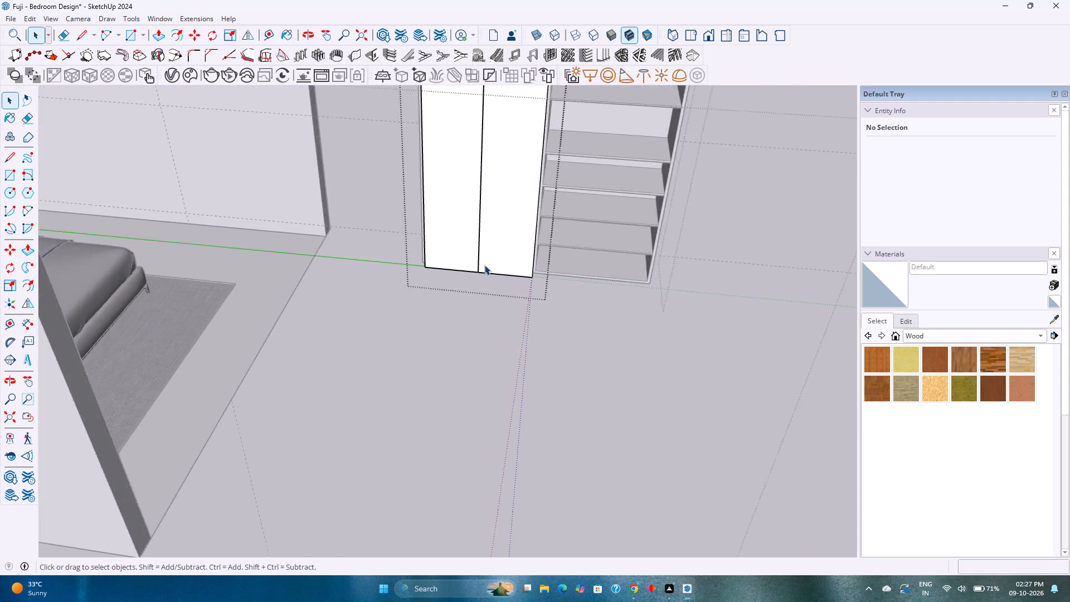
pyautogui.scroll(9, 484, 265)
pyautogui.keyDown('shift'); pyautogui.moveTo(479, 284); pyautogui.dragTo(477, 341, button='middle'); pyautogui.keyUp('shift')
pyautogui.moveTo(471, 358); pyautogui.dragTo(436, 232, button='middle')
pyautogui.scroll(10, 436, 232)
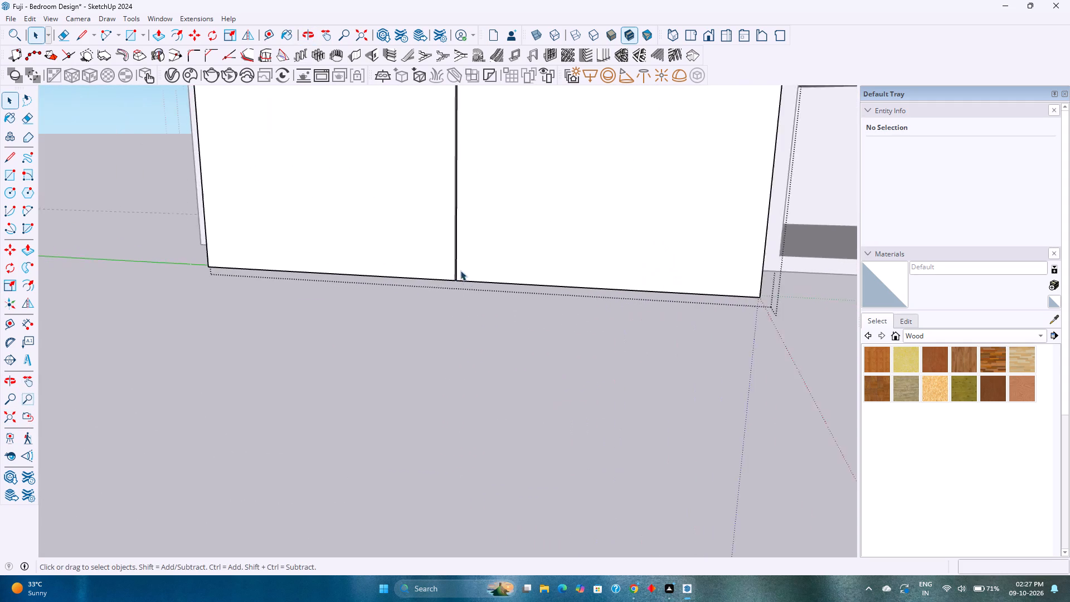
pyautogui.scroll(18, 460, 270)
pyautogui.moveTo(445, 285); pyautogui.dragTo(478, 170, button='middle')
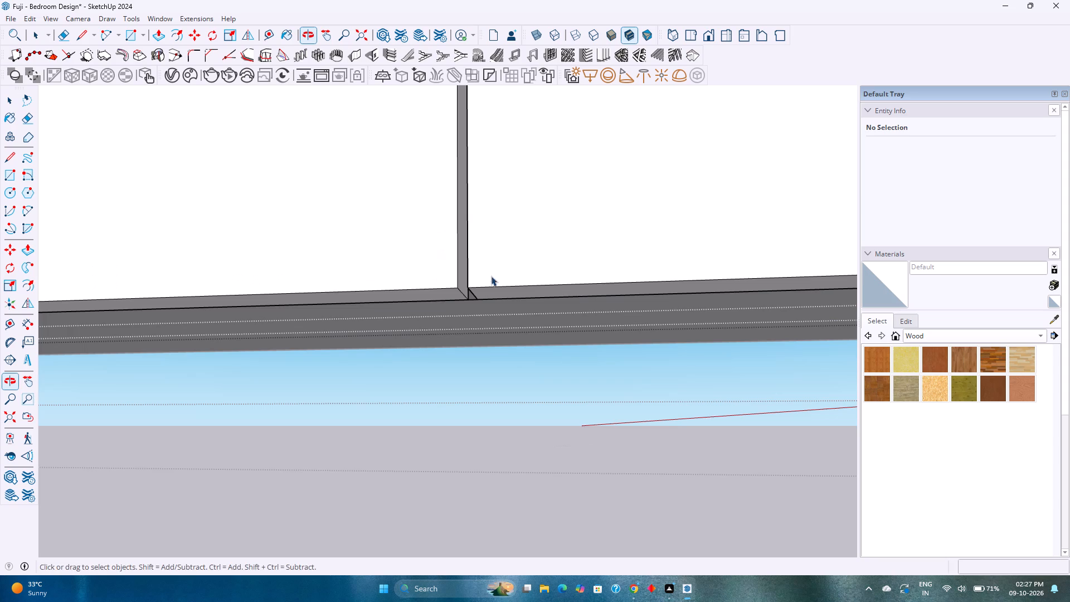
pyautogui.scroll(1, 471, 300)
pyautogui.moveTo(471, 300); pyautogui.dragTo(623, 211, button='middle')
pyautogui.click(475, 303)
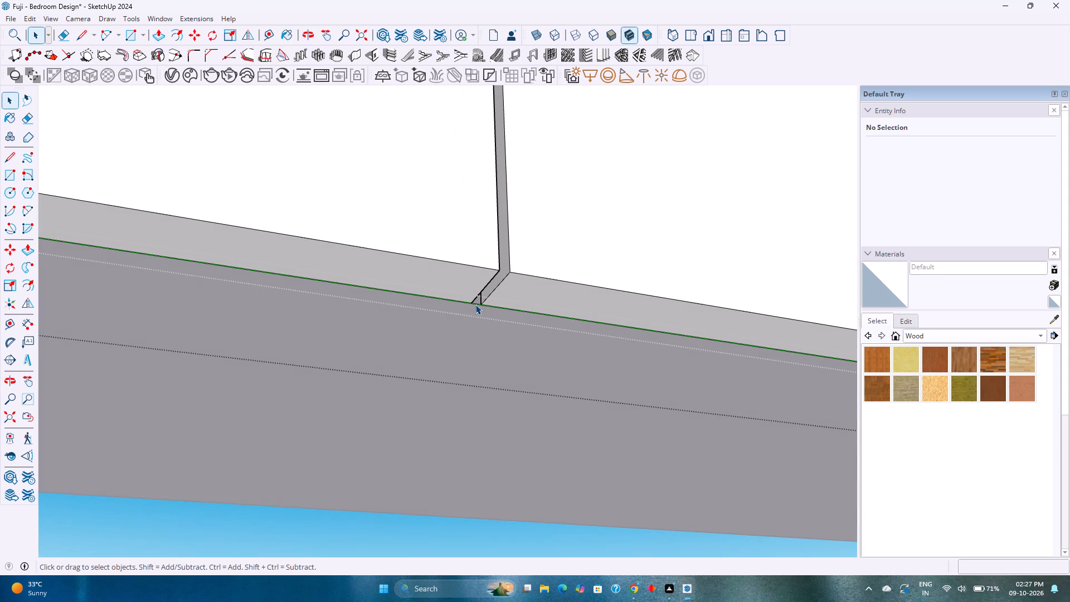
pyautogui.press('Delete')
# Examine the two separated shutters and how they cover the wardrobe's front opening.
pyautogui.scroll(-11, 476, 281)
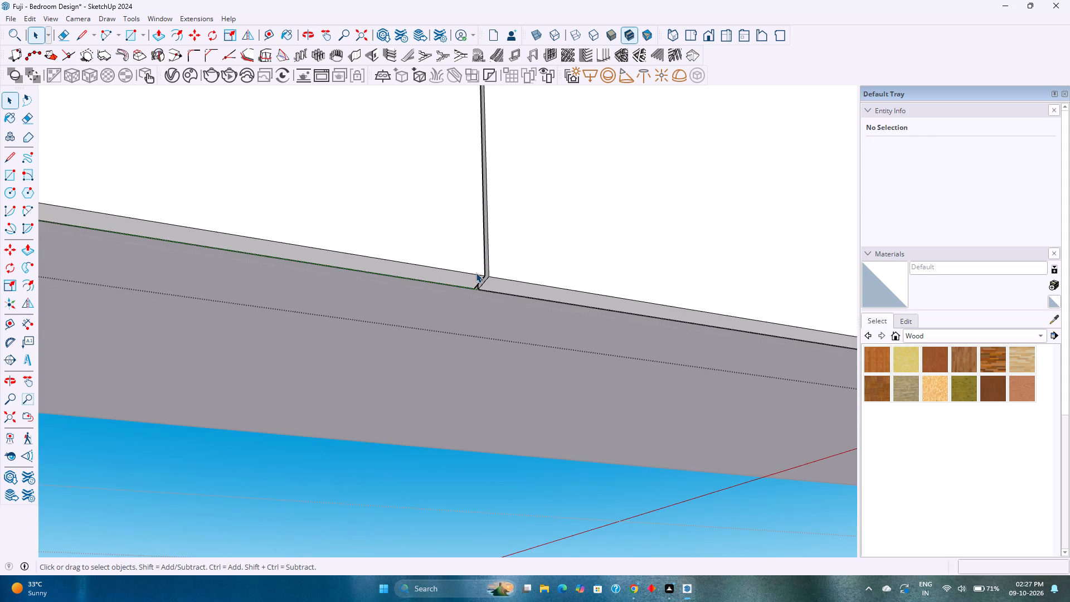
pyautogui.moveTo(475, 274); pyautogui.dragTo(378, 382, button='middle')
pyautogui.scroll(-20, 382, 380)
pyautogui.scroll(-4, 382, 380)
pyautogui.middleClick(378, 382)
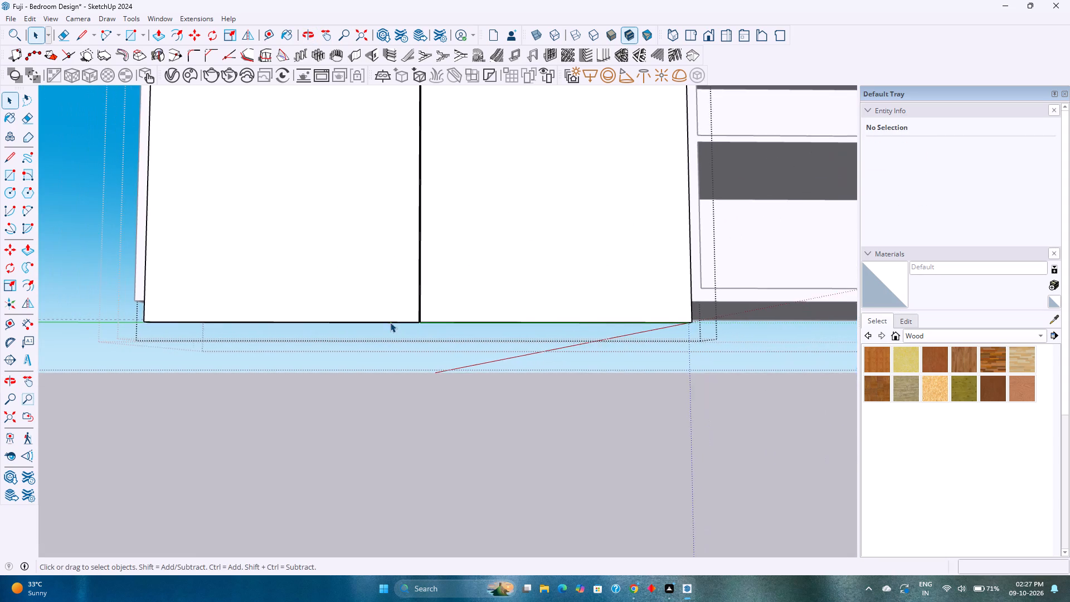
pyautogui.scroll(-12, 390, 322)
pyautogui.keyDown('shift'); pyautogui.moveTo(403, 317); pyautogui.dragTo(385, 429, button='middle'); pyautogui.keyUp('shift')
pyautogui.moveTo(425, 362); pyautogui.dragTo(392, 475, button='middle')
pyautogui.keyDown('shift'); pyautogui.moveTo(427, 308); pyautogui.dragTo(403, 460, button='middle'); pyautogui.keyUp('shift')
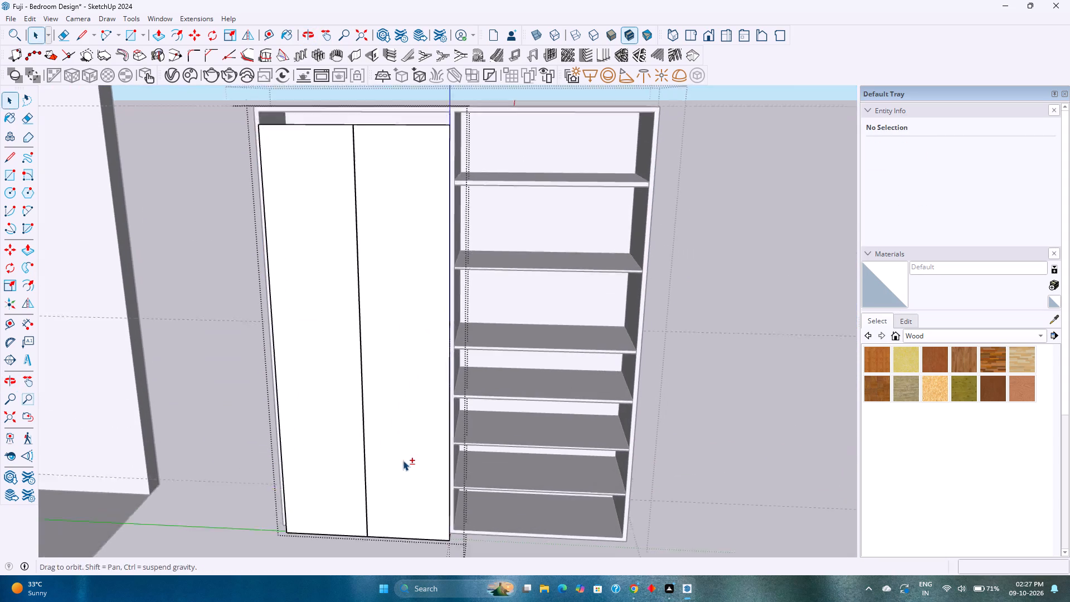
pyautogui.keyDown('shift'); pyautogui.moveTo(403, 460); pyautogui.dragTo(405, 456, button='middle'); pyautogui.keyUp('shift')
pyautogui.moveTo(433, 360); pyautogui.dragTo(367, 450, button='middle')
# Move the shutter group up from its top corner beside the partition, snapping it to the opening's top corner.
pyautogui.scroll(18, 405, 251)
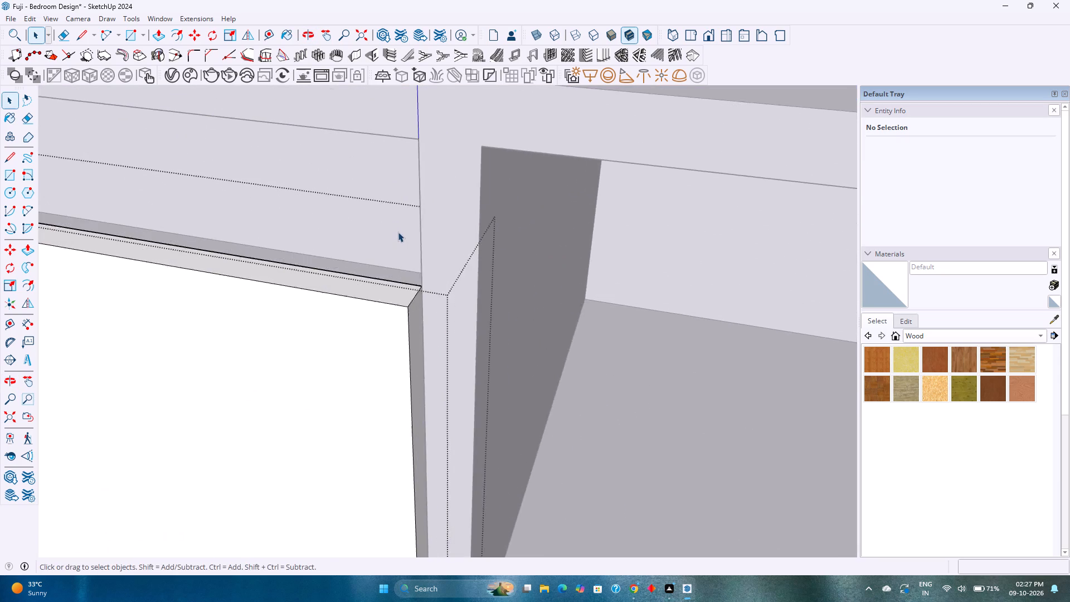
pyautogui.scroll(2, 398, 232)
pyautogui.press('p')
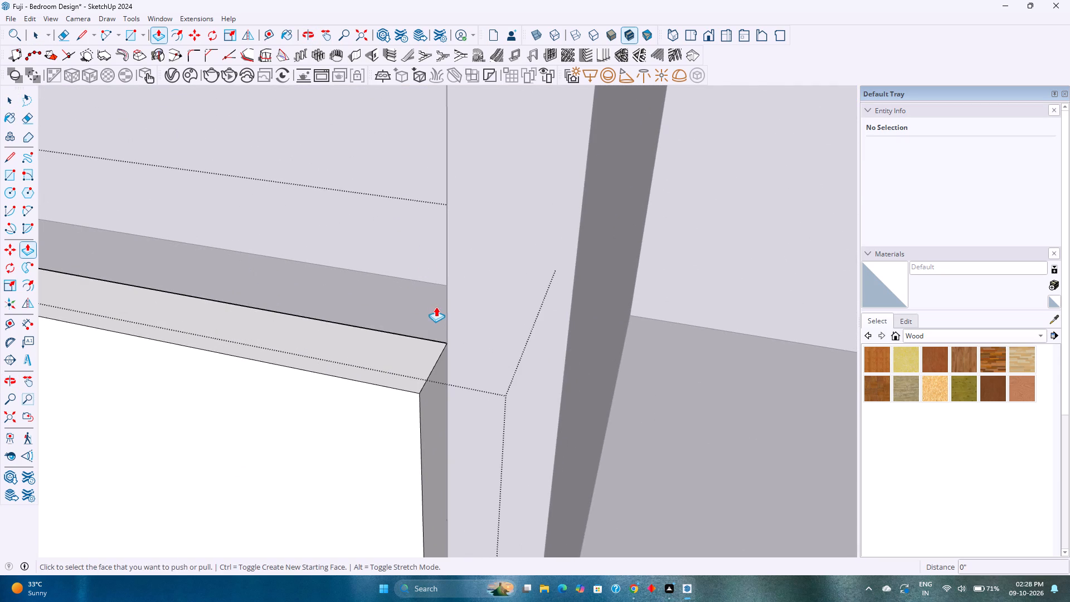
pyautogui.press('m')
pyautogui.press('Escape')
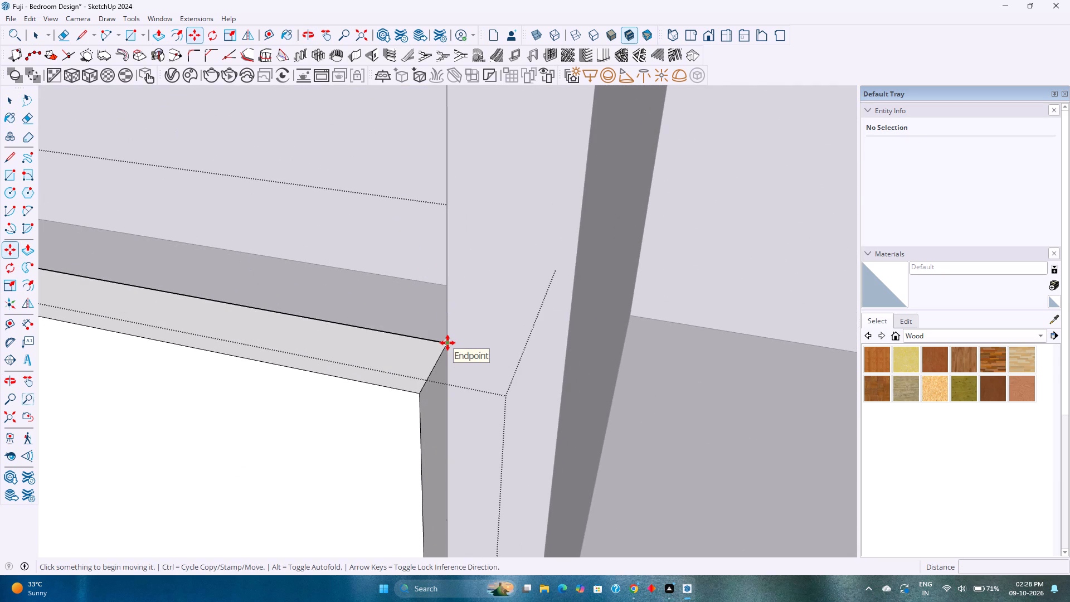
pyautogui.press('Escape')
pyautogui.press('space')
pyautogui.press('Escape')
pyautogui.click(445, 345)
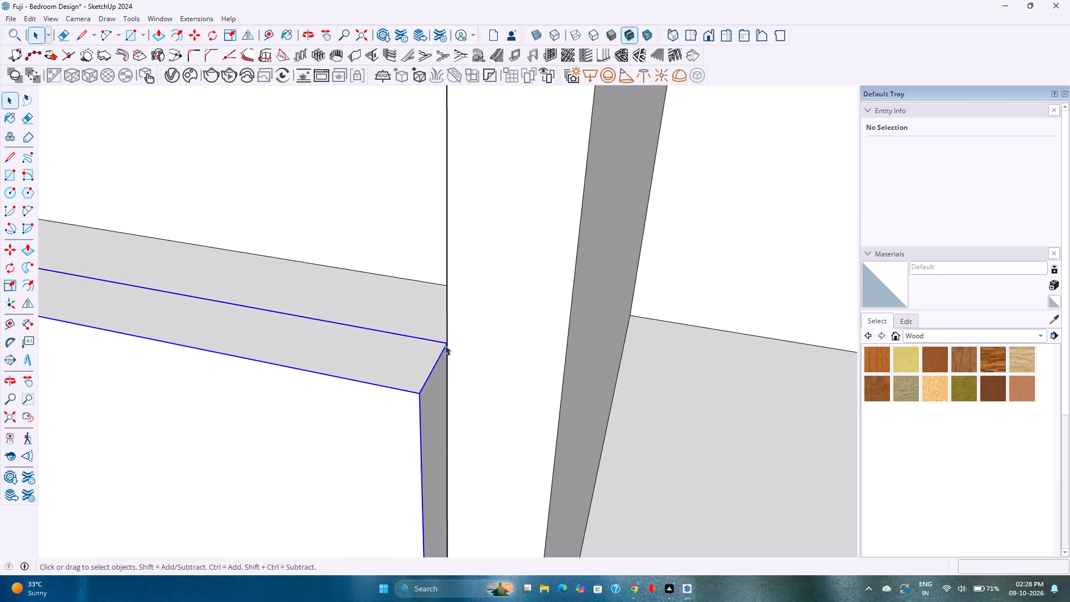
pyautogui.press('m')
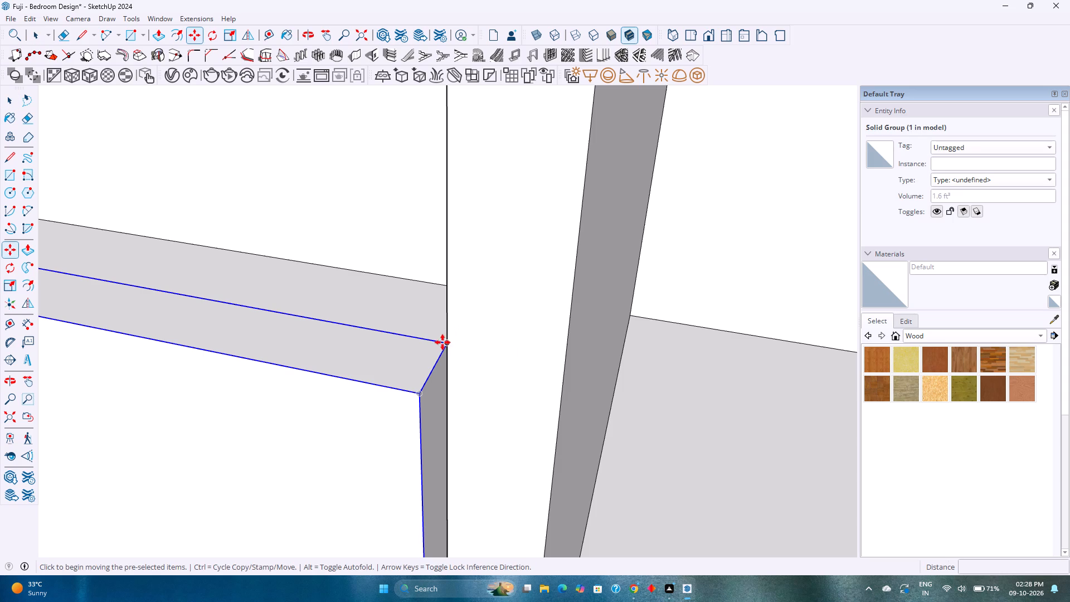
pyautogui.click(447, 343)
pyautogui.scroll(-10, 444, 283)
pyautogui.keyDown('shift'); pyautogui.moveTo(444, 278); pyautogui.dragTo(444, 307, button='middle'); pyautogui.keyUp('shift')
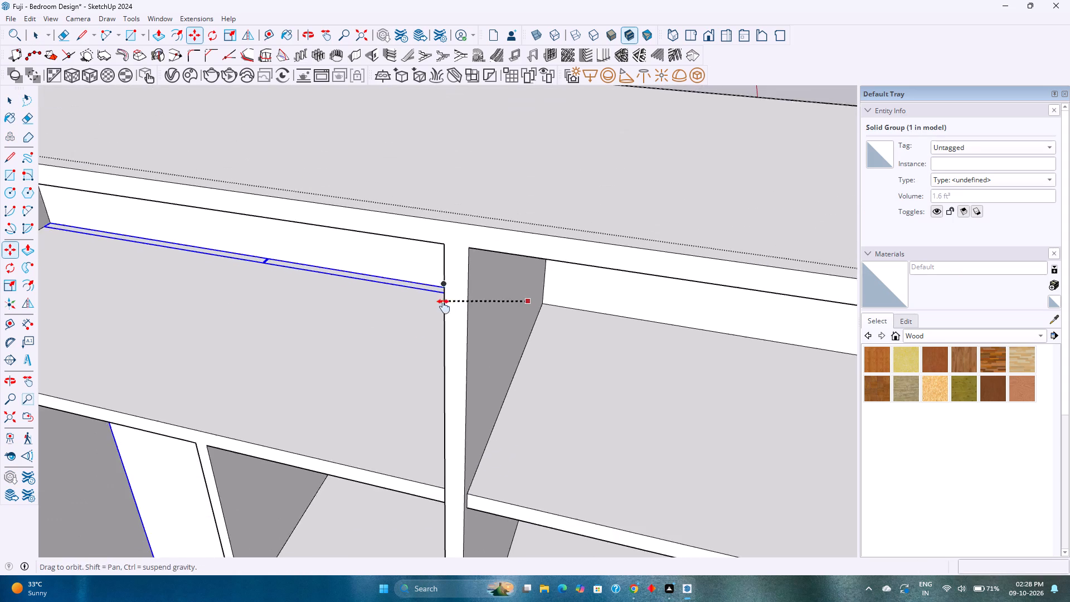
pyautogui.keyDown('shift'); pyautogui.moveTo(444, 307); pyautogui.dragTo(439, 346, button='middle'); pyautogui.keyUp('shift')
pyautogui.click(439, 312)
pyautogui.press('space')
# Open the shutter group and extend the top faces of both shutters upward by 0.5".
pyautogui.doubleClick(384, 349)
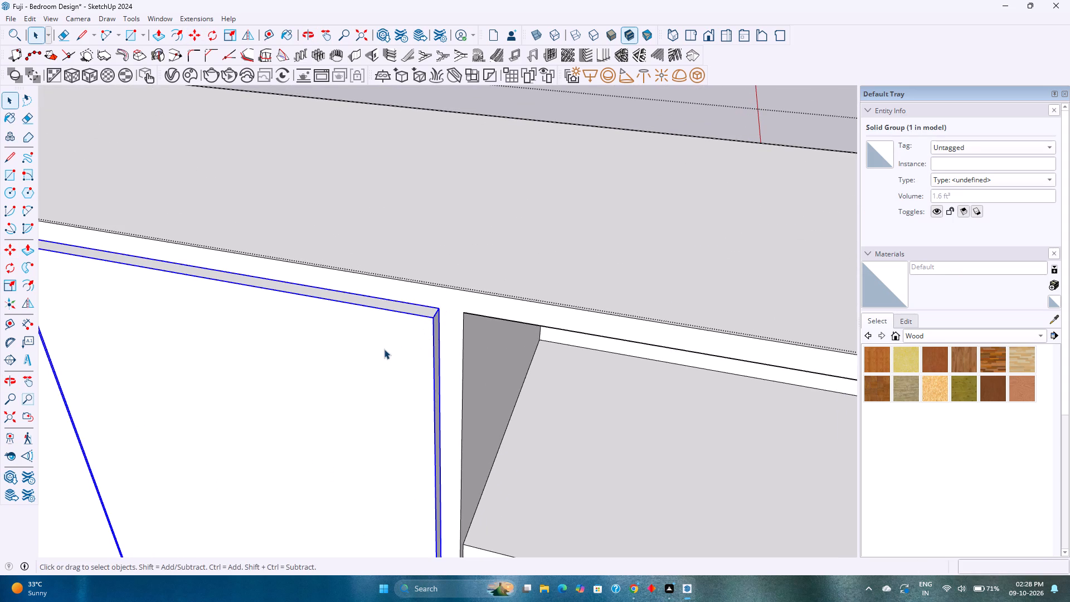
pyautogui.keyDown('shift'); pyautogui.moveTo(362, 344); pyautogui.dragTo(652, 333, button='middle'); pyautogui.keyUp('shift')
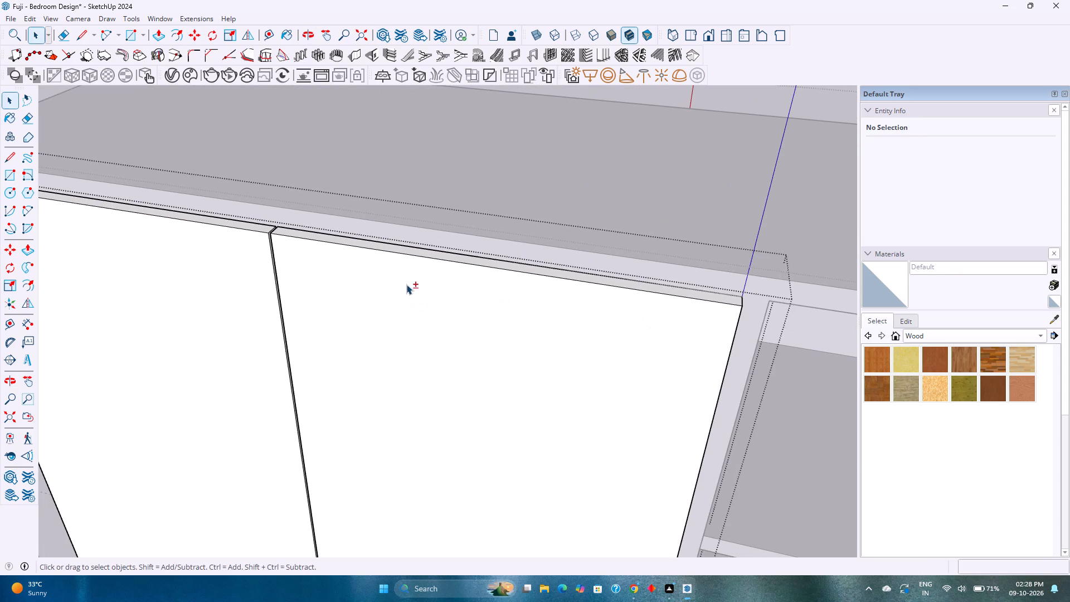
pyautogui.keyDown('shift'); pyautogui.scroll(1, 405, 284); pyautogui.keyUp('shift')
pyautogui.keyDown('shift'); pyautogui.moveTo(405, 284); pyautogui.dragTo(523, 281, button='middle'); pyautogui.keyUp('shift')
pyautogui.scroll(-3, 523, 281)
pyautogui.keyDown('shift'); pyautogui.moveTo(523, 281); pyautogui.dragTo(383, 315, button='middle'); pyautogui.keyUp('shift')
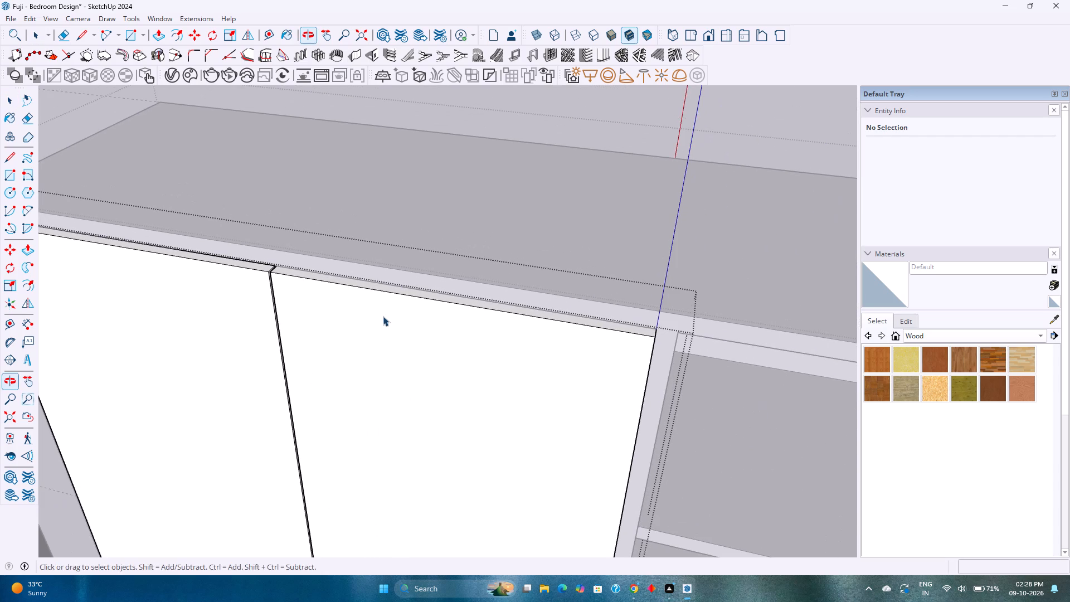
pyautogui.press('p')
pyautogui.click(403, 288)
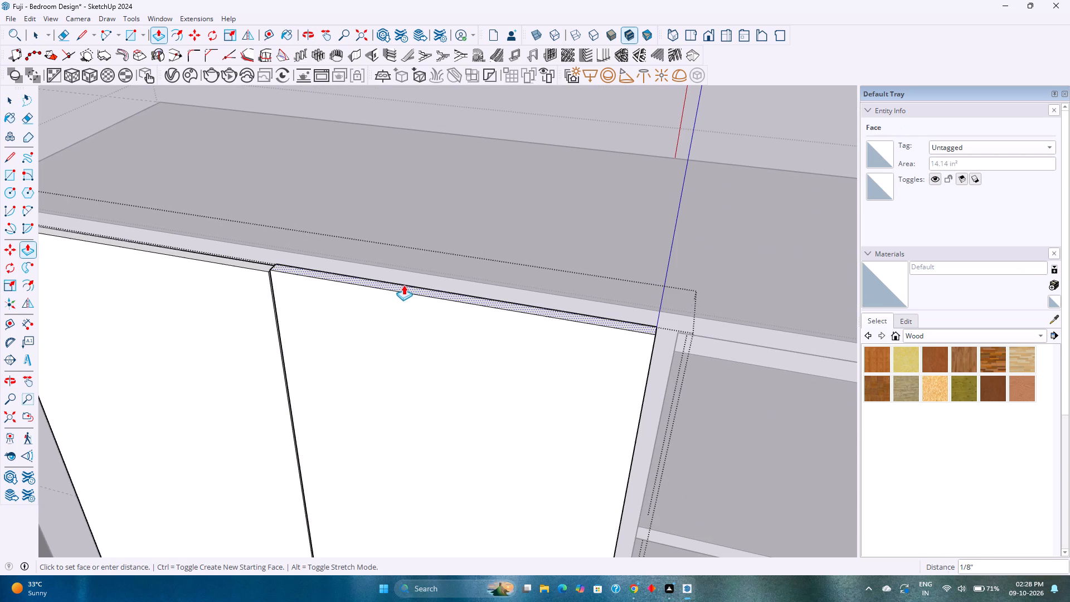
pyautogui.write('0.5')
pyautogui.press('Return')
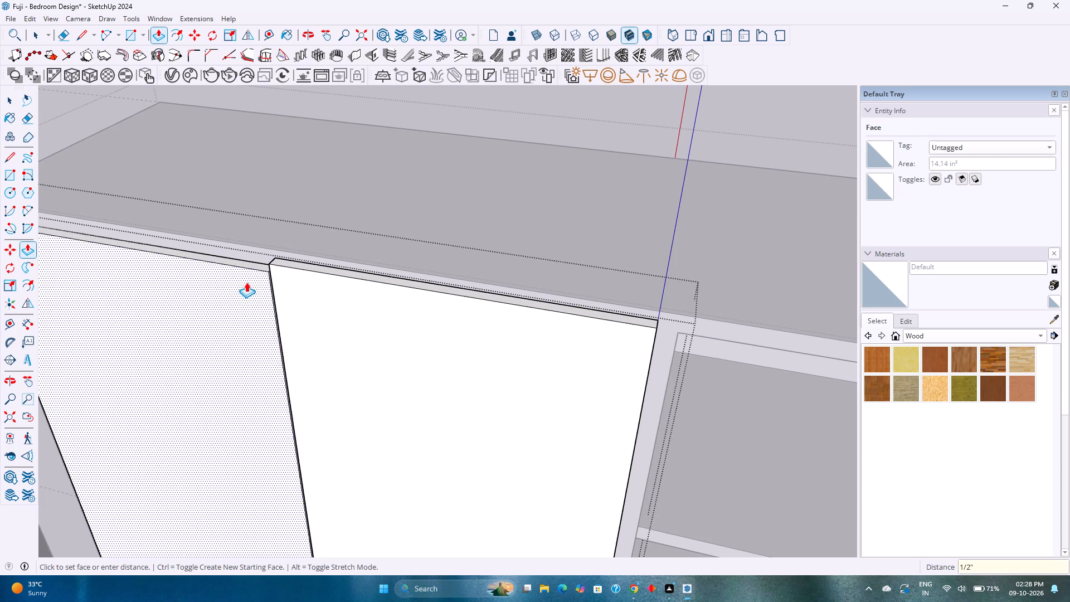
pyautogui.doubleClick(247, 266)
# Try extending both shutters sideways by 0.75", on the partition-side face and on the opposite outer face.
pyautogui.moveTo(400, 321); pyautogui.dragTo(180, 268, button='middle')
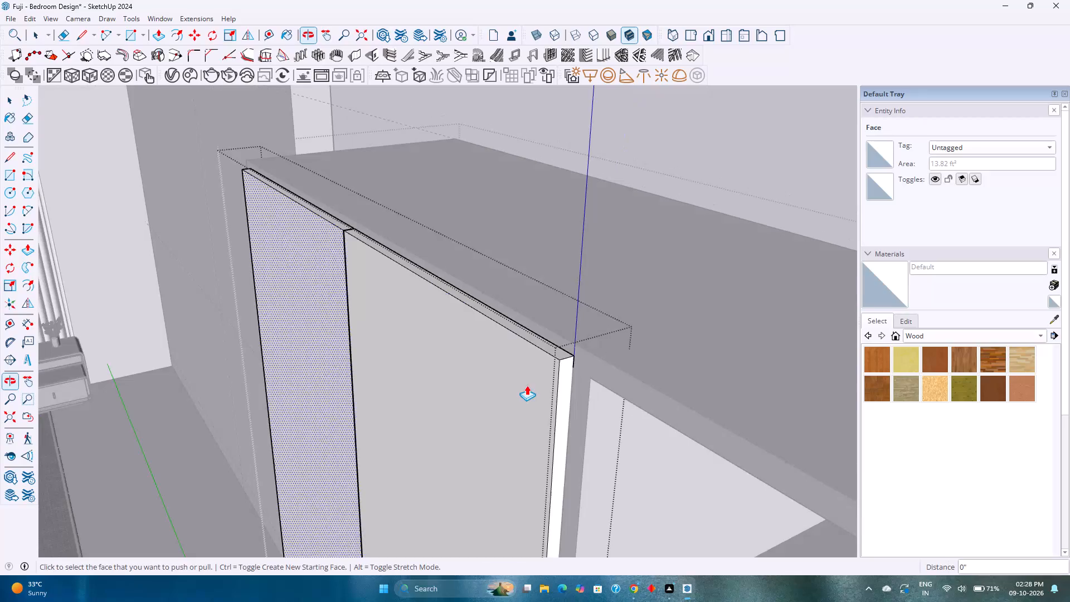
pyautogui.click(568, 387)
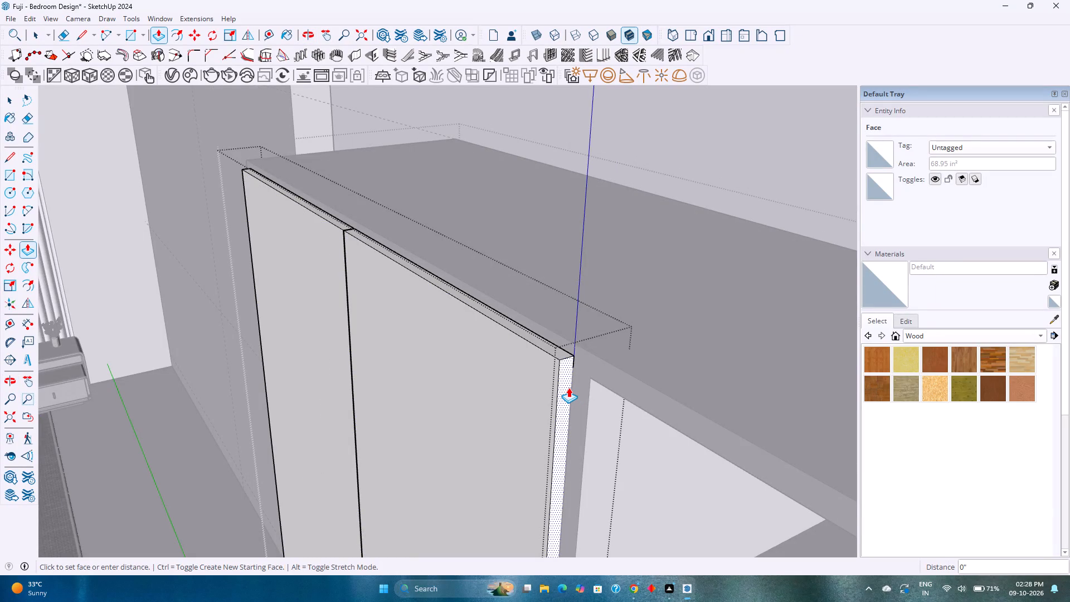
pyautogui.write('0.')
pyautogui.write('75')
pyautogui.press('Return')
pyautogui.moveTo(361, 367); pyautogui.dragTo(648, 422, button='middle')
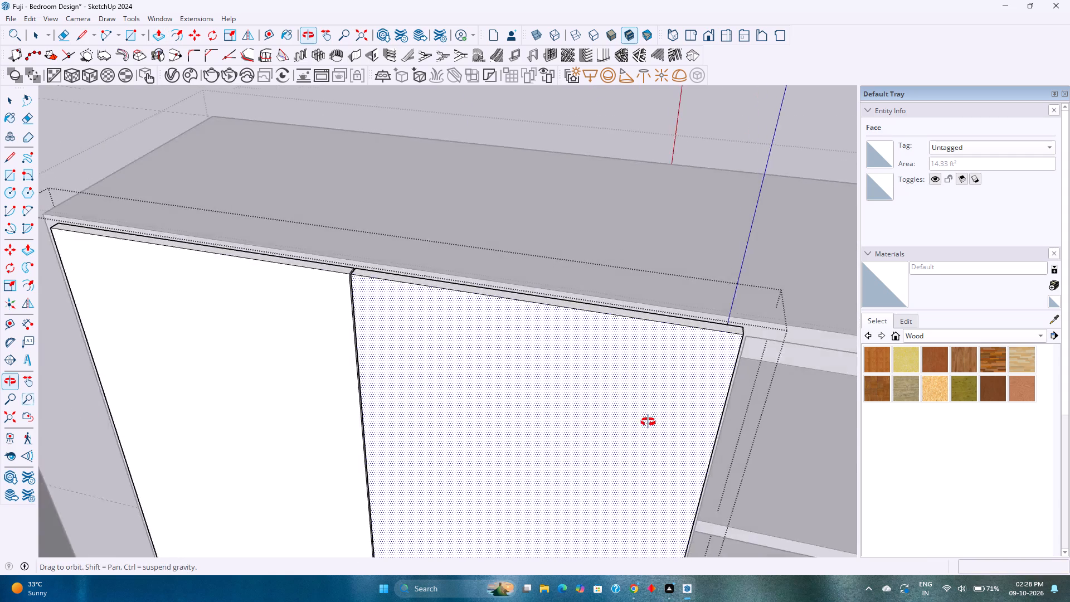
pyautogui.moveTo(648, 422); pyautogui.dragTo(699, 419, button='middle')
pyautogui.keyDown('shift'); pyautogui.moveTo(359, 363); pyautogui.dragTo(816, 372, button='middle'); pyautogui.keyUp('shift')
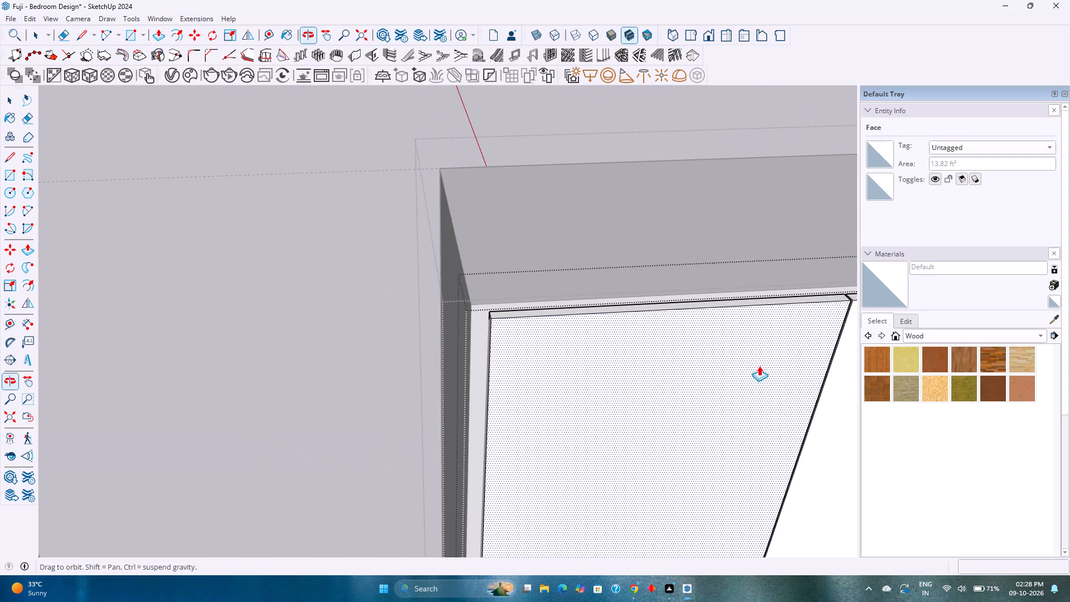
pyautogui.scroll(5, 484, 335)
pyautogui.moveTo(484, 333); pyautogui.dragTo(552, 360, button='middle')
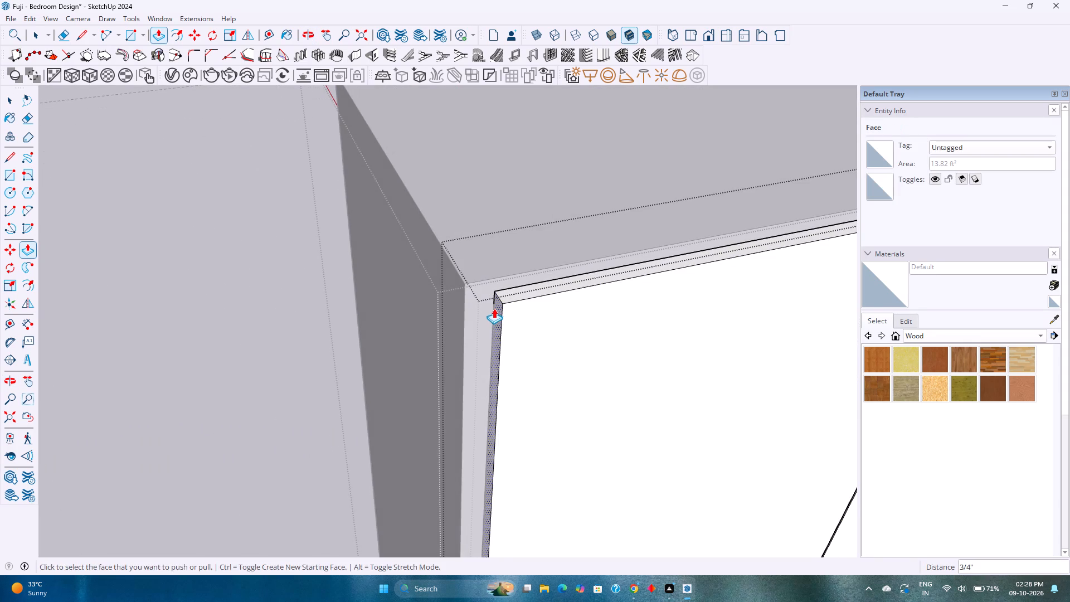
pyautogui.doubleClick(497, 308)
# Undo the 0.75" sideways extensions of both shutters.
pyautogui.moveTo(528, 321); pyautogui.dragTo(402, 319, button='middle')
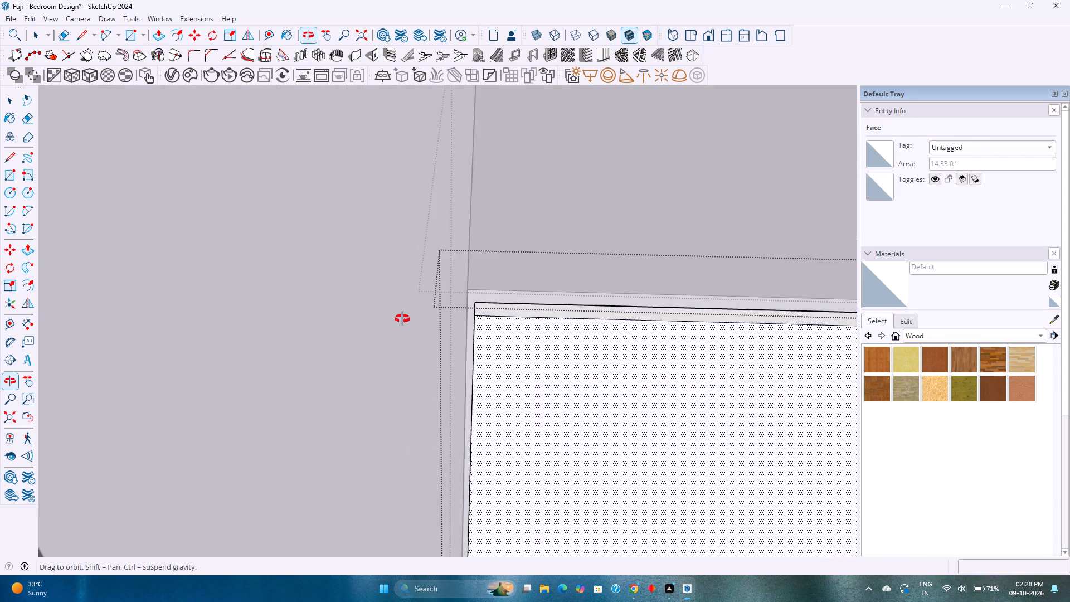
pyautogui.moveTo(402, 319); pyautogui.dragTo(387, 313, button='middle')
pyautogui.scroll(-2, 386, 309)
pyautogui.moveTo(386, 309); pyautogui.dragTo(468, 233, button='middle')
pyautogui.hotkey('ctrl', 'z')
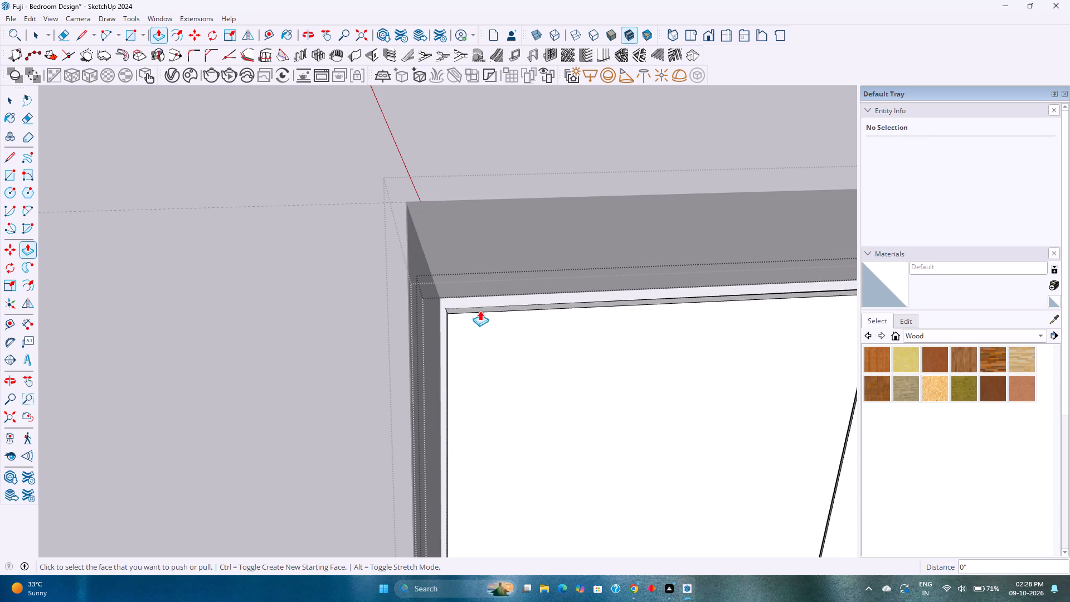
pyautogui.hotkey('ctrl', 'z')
# Extend the side face of the shutter next to the central partition outward by 0.25".
pyautogui.scroll(-3, 492, 362)
pyautogui.keyDown('shift'); pyautogui.moveTo(536, 366); pyautogui.dragTo(145, 292, button='middle'); pyautogui.keyUp('shift')
pyautogui.moveTo(424, 324); pyautogui.dragTo(422, 324, button='middle')
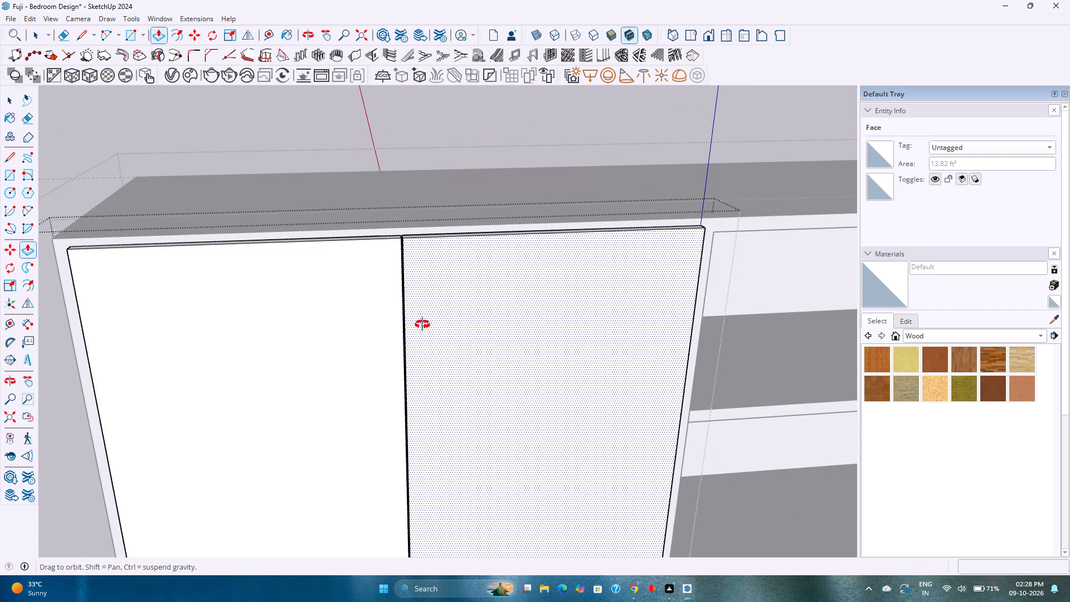
pyautogui.moveTo(422, 324); pyautogui.dragTo(155, 285, button='middle')
pyautogui.scroll(6, 688, 283)
pyautogui.click(703, 272)
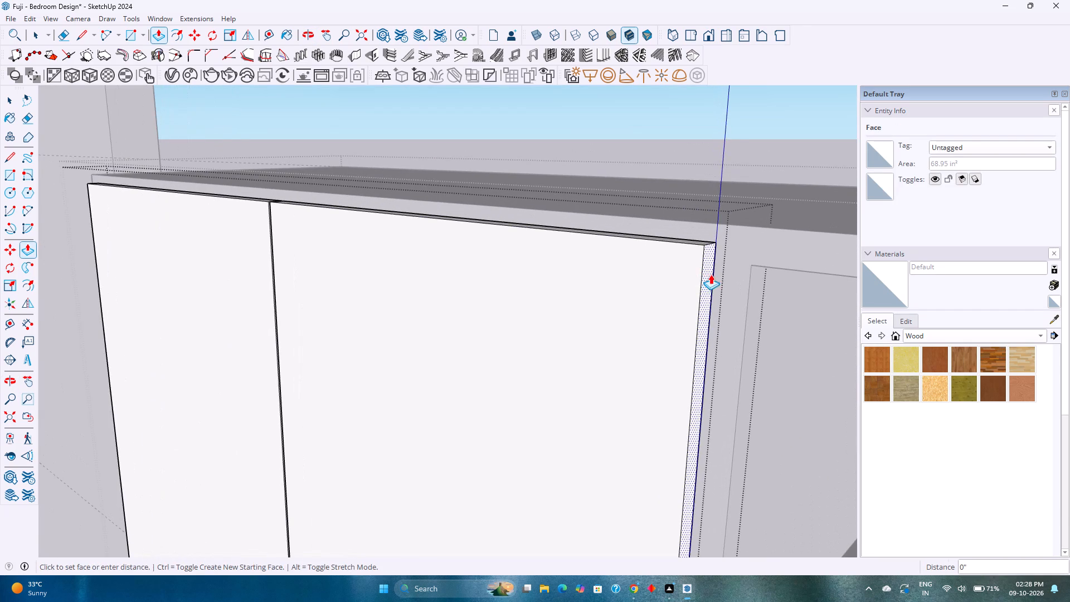
pyautogui.press('0')
pyautogui.press('.')
pyautogui.write('25')
pyautogui.press('Return')
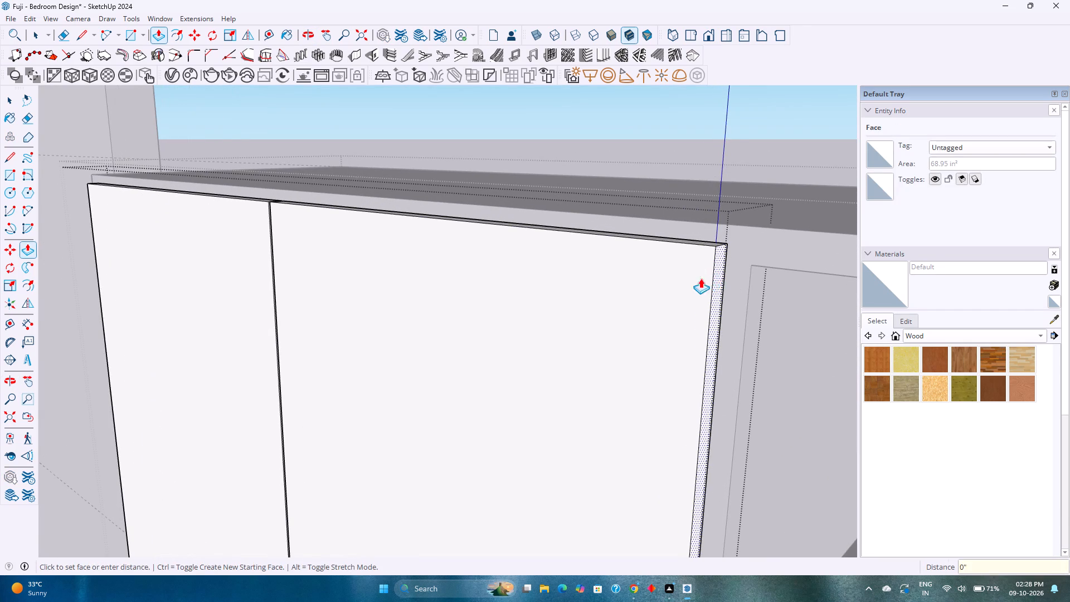
# Extend the other shutter's outer side face by 0.25" toward the wardrobe's outer side.
pyautogui.scroll(-1, 465, 299)
pyautogui.moveTo(465, 299); pyautogui.dragTo(526, 425, button='middle')
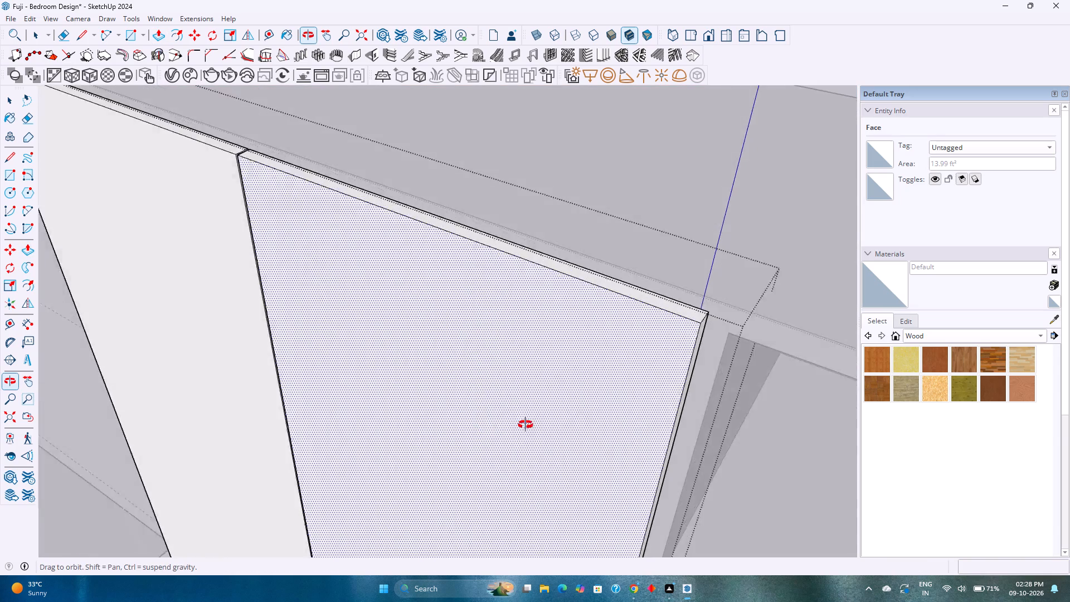
pyautogui.moveTo(526, 425); pyautogui.dragTo(655, 410, button='middle')
pyautogui.keyDown('shift'); pyautogui.moveTo(541, 360); pyautogui.dragTo(849, 344, button='middle'); pyautogui.keyUp('shift')
pyautogui.scroll(-4, 570, 293)
pyautogui.keyDown('shift'); pyautogui.moveTo(329, 279); pyautogui.dragTo(602, 343, button='middle'); pyautogui.keyUp('shift')
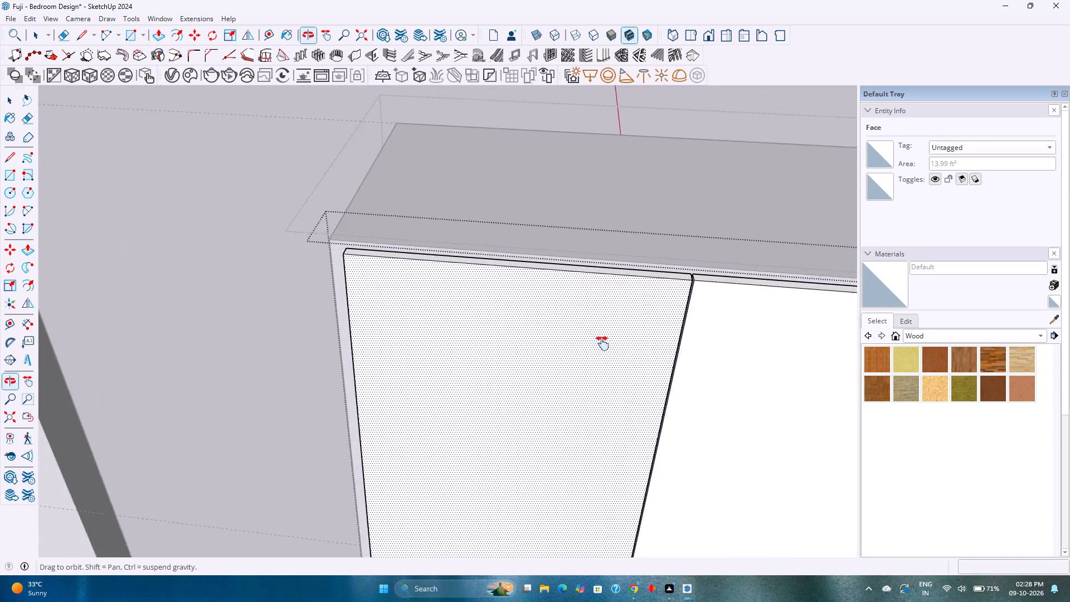
pyautogui.keyDown('shift'); pyautogui.moveTo(602, 343); pyautogui.dragTo(666, 346, button='middle'); pyautogui.keyUp('shift')
pyautogui.moveTo(572, 331); pyautogui.dragTo(800, 356, button='middle')
pyautogui.scroll(4, 498, 267)
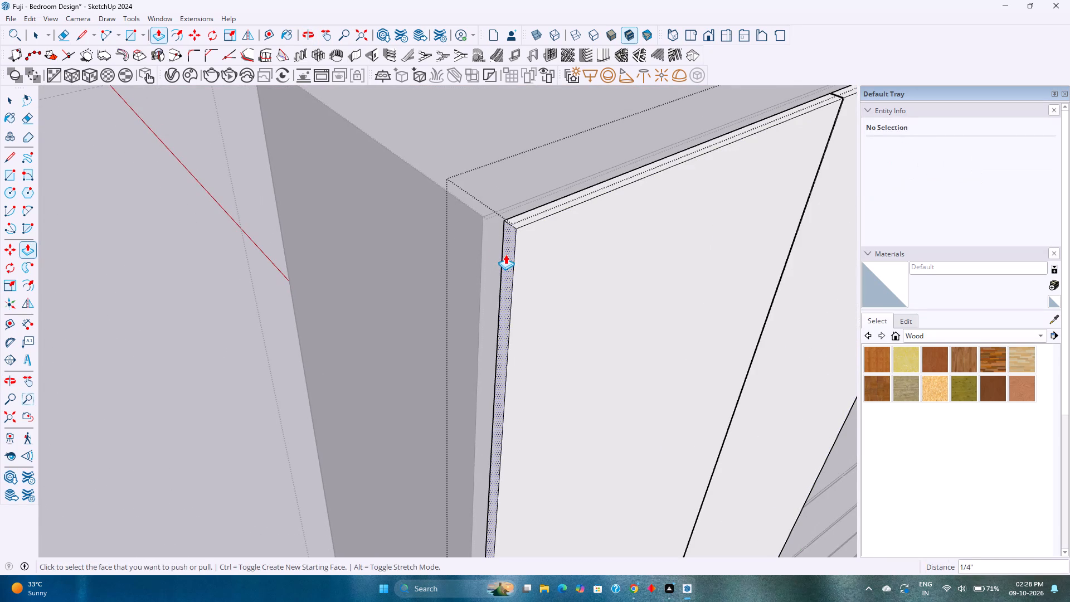
pyautogui.doubleClick(505, 254)
# Extend the bottom faces of both shutters downward by 0.5" over the wardrobe's bottom board.
pyautogui.scroll(-4, 512, 262)
pyautogui.moveTo(536, 278); pyautogui.dragTo(406, 253, button='middle')
pyautogui.scroll(-5, 409, 253)
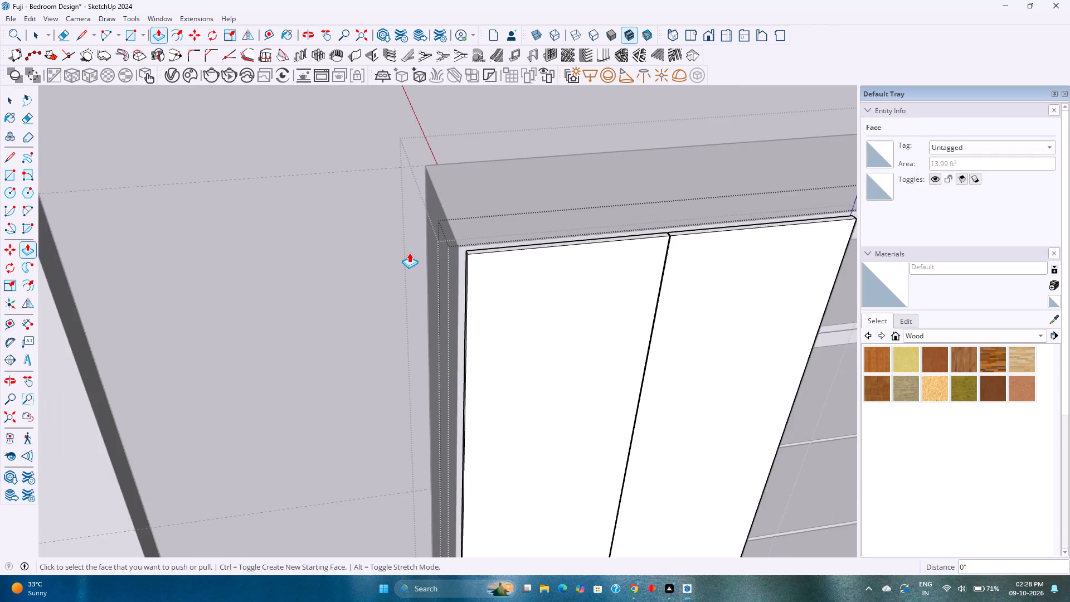
pyautogui.scroll(-9, 409, 253)
pyautogui.keyDown('shift'); pyautogui.moveTo(456, 313); pyautogui.dragTo(457, 264, button='middle'); pyautogui.keyUp('shift')
pyautogui.moveTo(512, 360); pyautogui.dragTo(400, 222, button='middle')
pyautogui.keyDown('shift'); pyautogui.moveTo(465, 363); pyautogui.dragTo(488, 406, button='middle'); pyautogui.keyUp('shift')
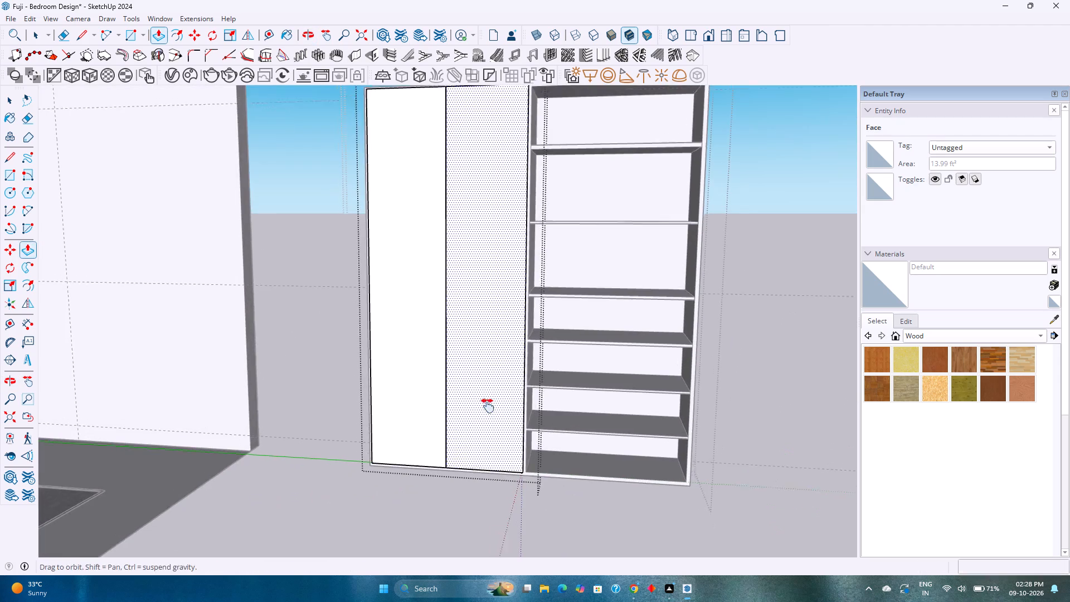
pyautogui.keyDown('shift'); pyautogui.moveTo(488, 406); pyautogui.dragTo(487, 403, button='middle'); pyautogui.keyUp('shift')
pyautogui.moveTo(467, 413); pyautogui.dragTo(476, 300, button='middle')
pyautogui.keyDown('shift'); pyautogui.moveTo(473, 447); pyautogui.dragTo(459, 371, button='middle'); pyautogui.keyUp('shift')
pyautogui.scroll(9, 497, 400)
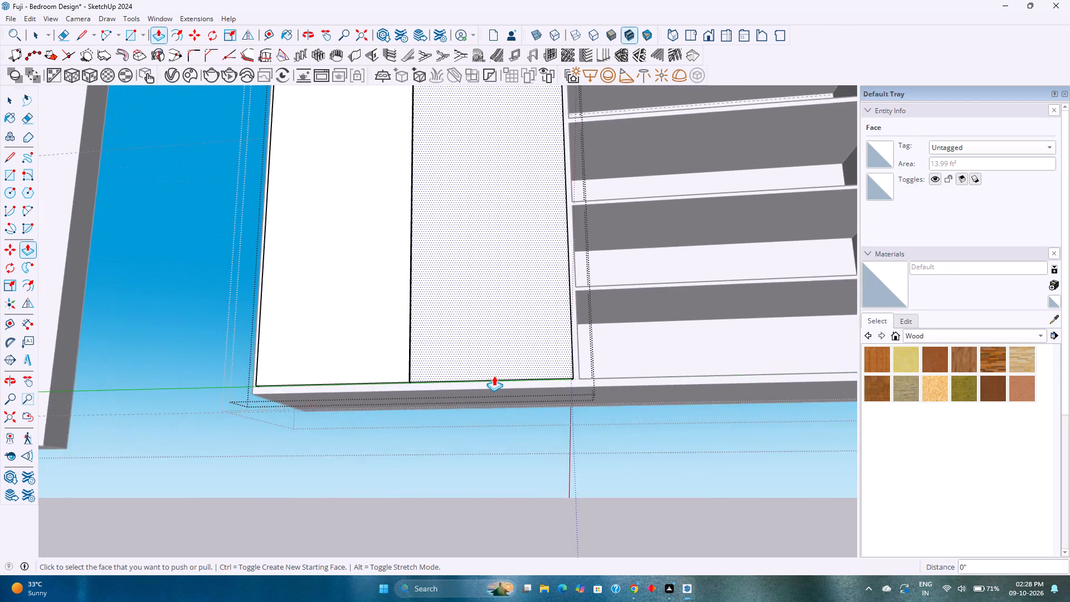
pyautogui.moveTo(494, 376); pyautogui.dragTo(411, 285, button='middle')
pyautogui.scroll(13, 505, 370)
pyautogui.click(507, 379)
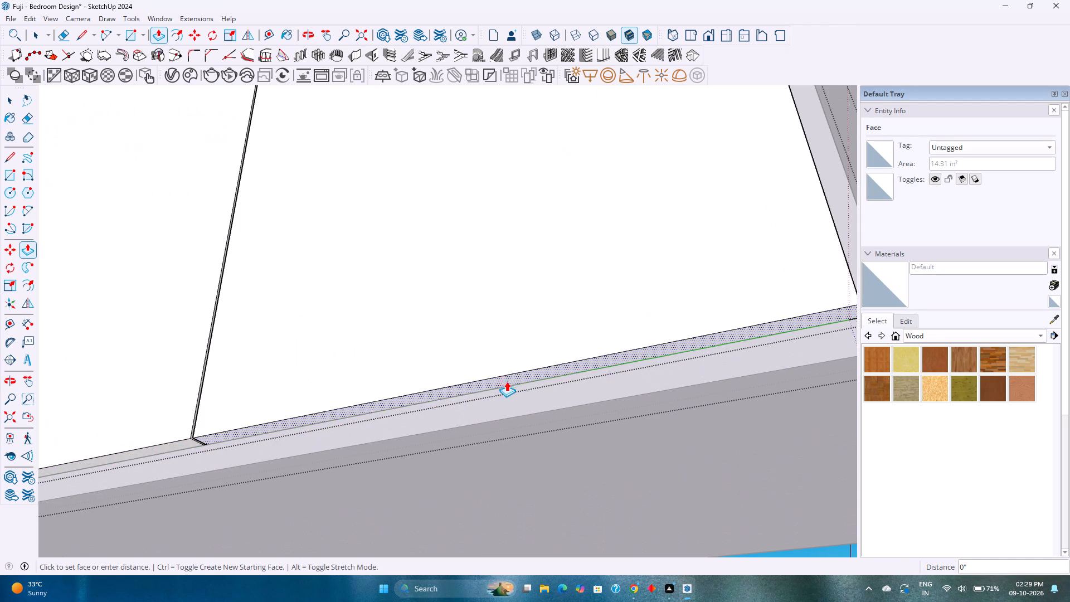
pyautogui.press('0')
pyautogui.press('.')
pyautogui.press('5')
pyautogui.press('Return')
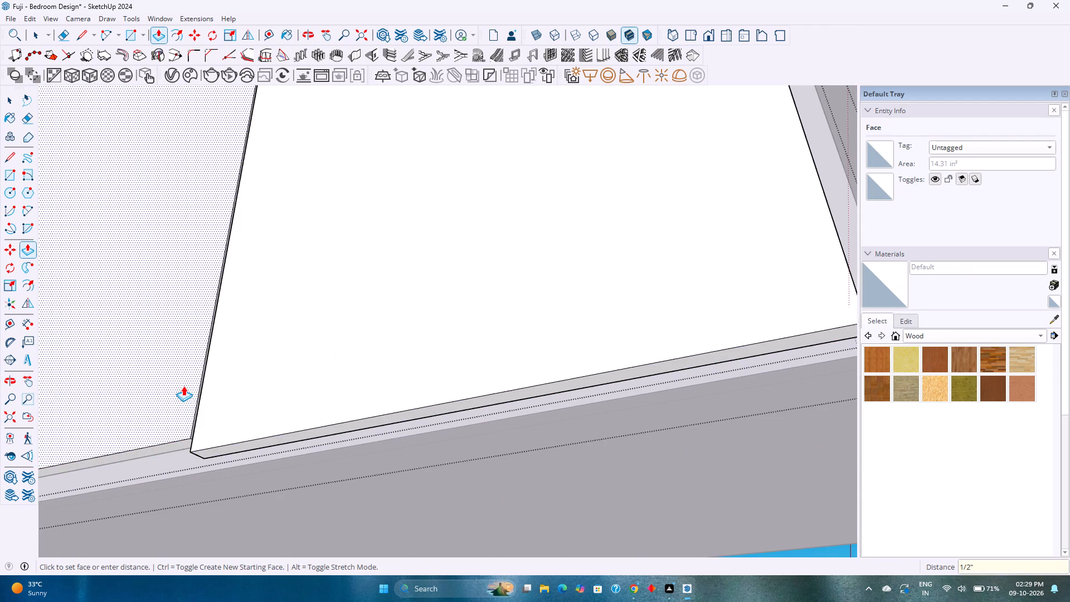
pyautogui.doubleClick(156, 448)
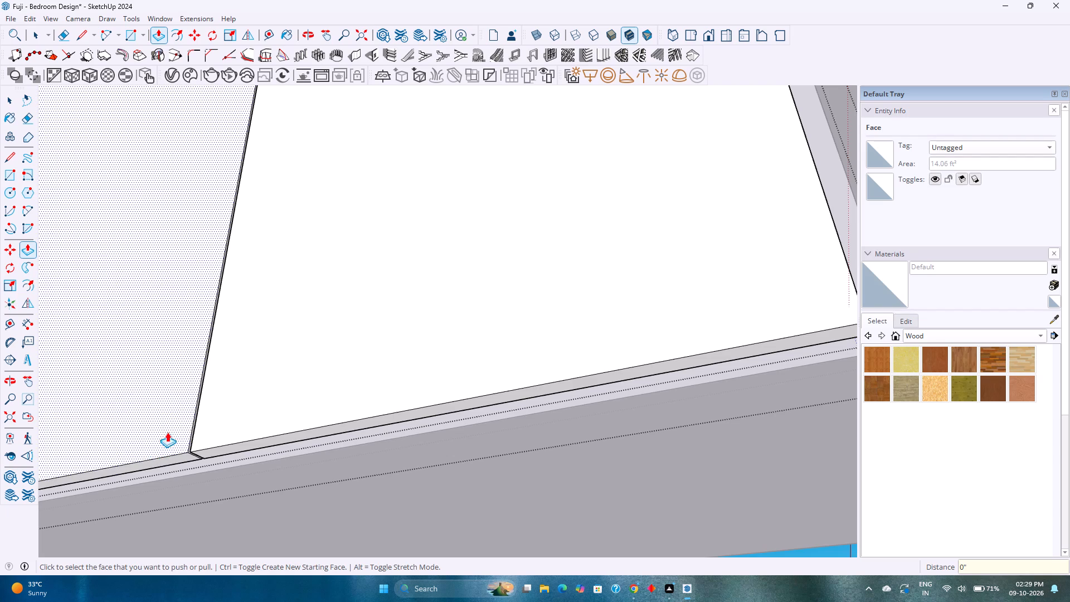
pyautogui.press('space')
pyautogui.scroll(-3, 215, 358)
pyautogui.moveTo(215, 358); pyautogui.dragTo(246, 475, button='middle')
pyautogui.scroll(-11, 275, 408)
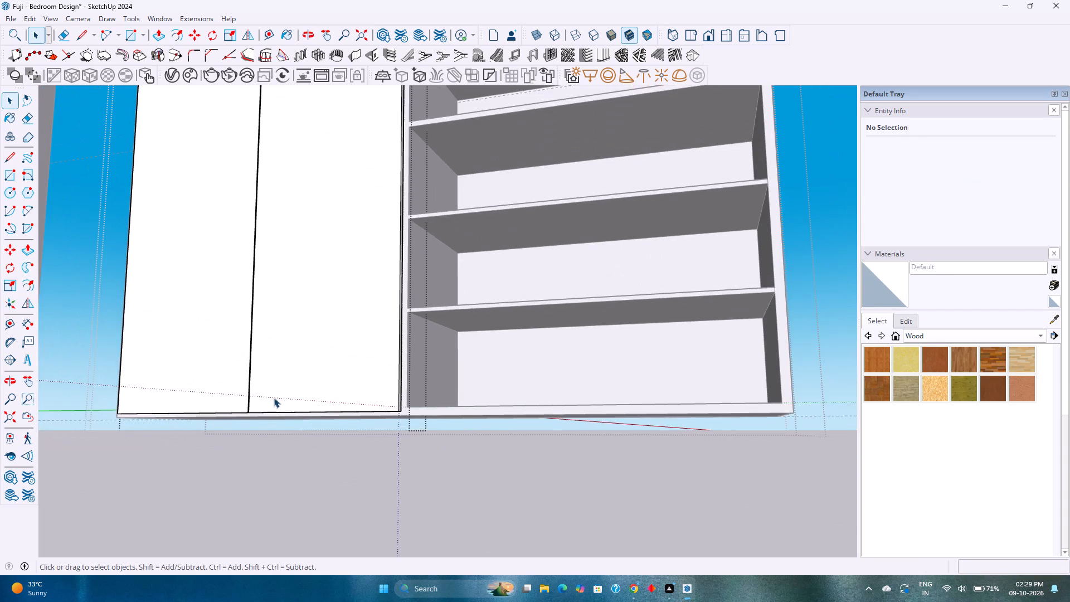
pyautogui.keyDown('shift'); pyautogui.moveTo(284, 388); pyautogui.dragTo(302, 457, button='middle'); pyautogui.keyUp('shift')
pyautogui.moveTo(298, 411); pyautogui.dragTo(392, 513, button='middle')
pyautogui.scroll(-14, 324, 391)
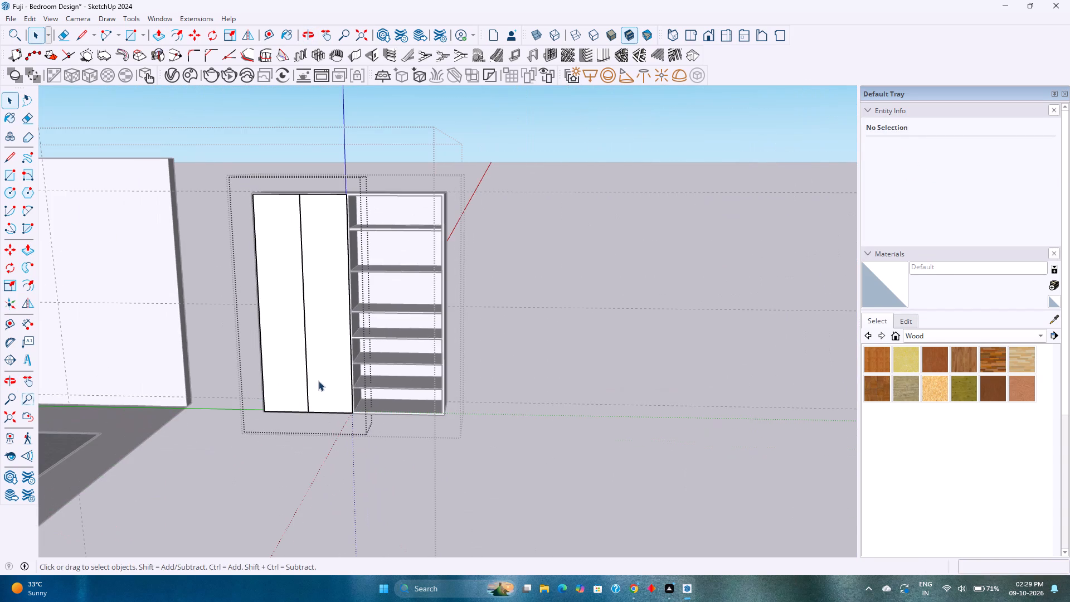
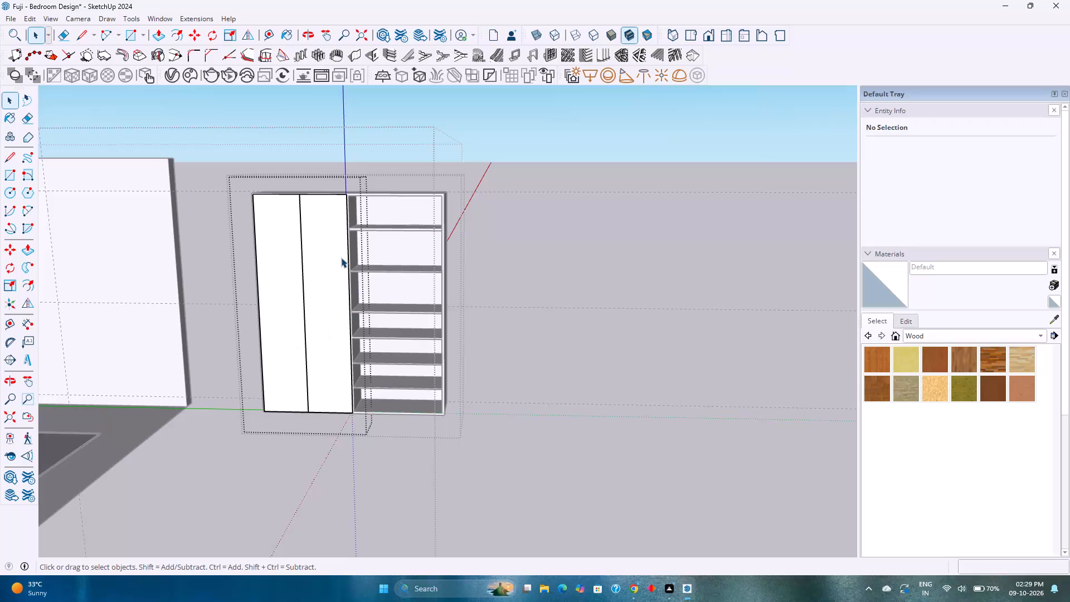
# Examine the extended shutter pair from above, from below and along its top and side edges against the carcass.
pyautogui.moveTo(363, 280); pyautogui.dragTo(231, 402, button='middle')
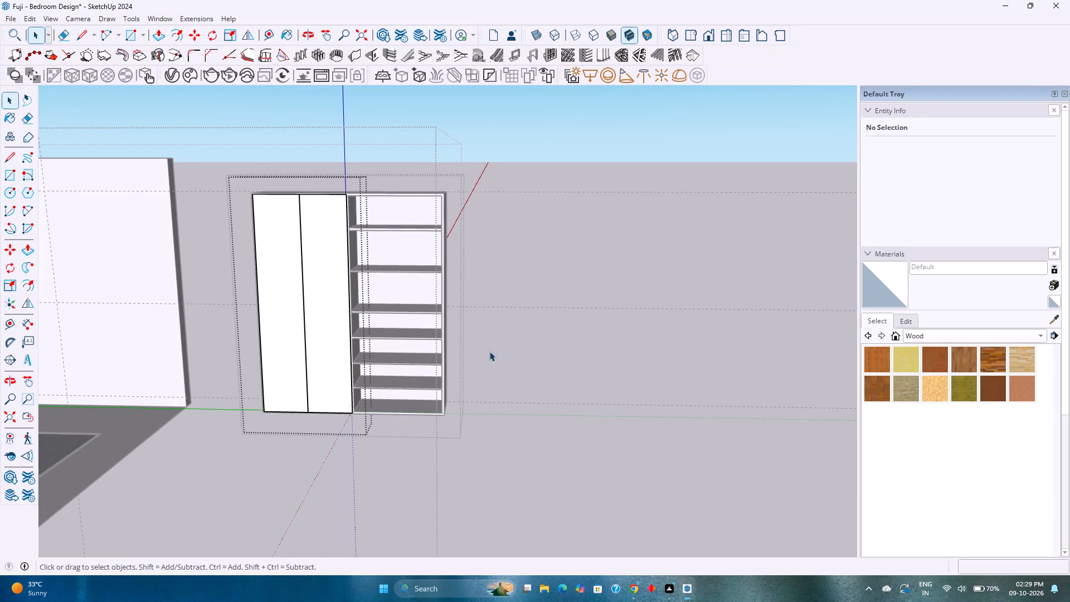
pyautogui.scroll(-2, 498, 353)
pyautogui.moveTo(498, 353); pyautogui.dragTo(383, 392, button='middle')
pyautogui.scroll(1, 361, 198)
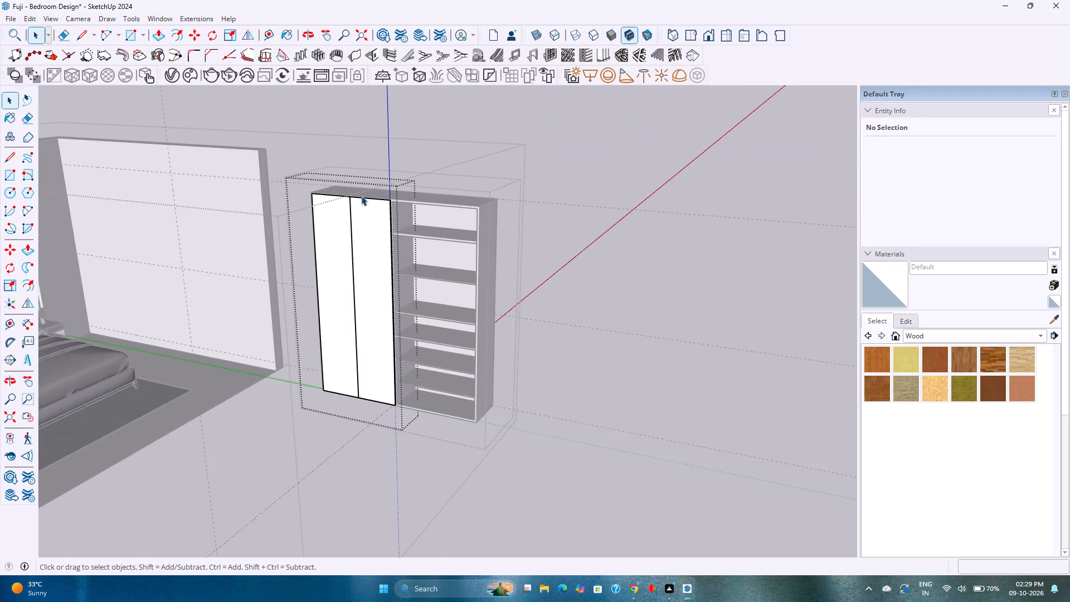
pyautogui.scroll(11, 361, 196)
pyautogui.moveTo(348, 216); pyautogui.dragTo(303, 240, button='middle')
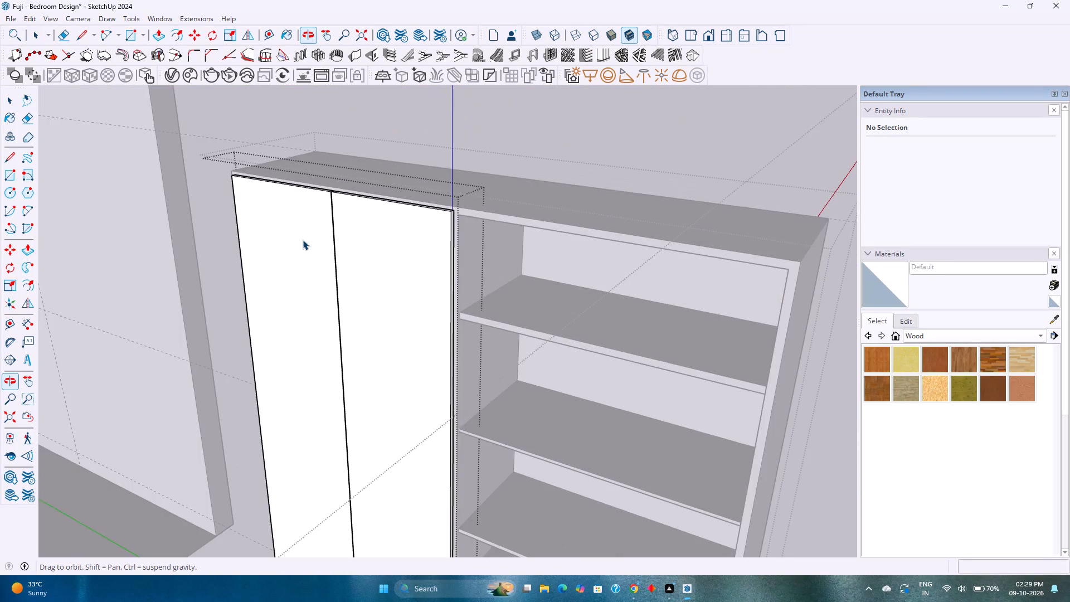
pyautogui.scroll(-6, 303, 240)
pyautogui.moveTo(294, 345); pyautogui.dragTo(353, 248, button='middle')
pyautogui.moveTo(359, 250); pyautogui.dragTo(376, 271, button='middle')
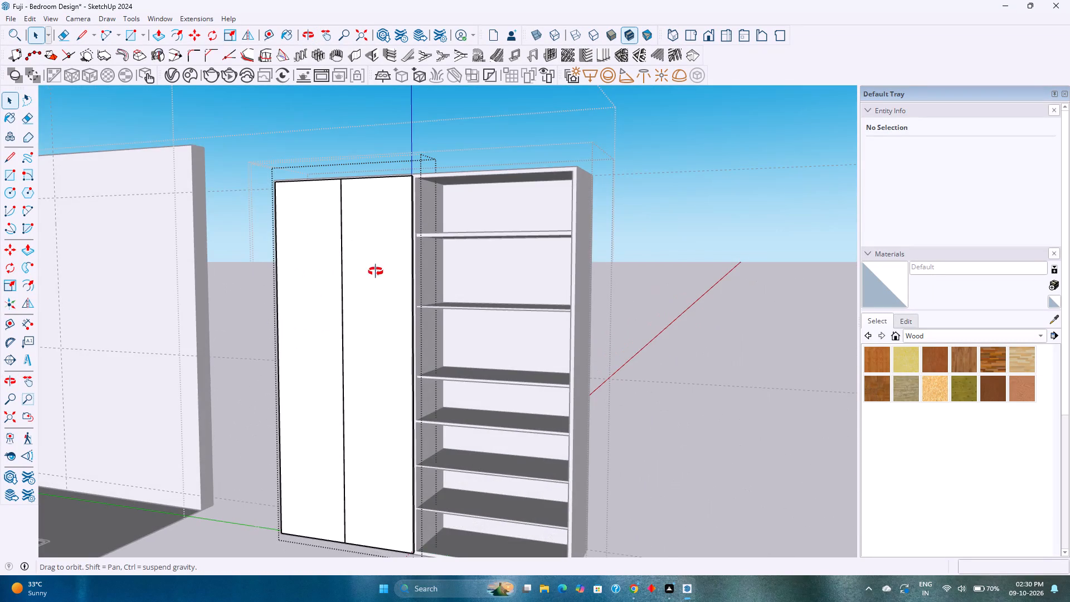
pyautogui.moveTo(376, 271); pyautogui.dragTo(544, 303, button='middle')
pyautogui.middleClick(524, 297)
pyautogui.moveTo(521, 296); pyautogui.dragTo(445, 357, button='middle')
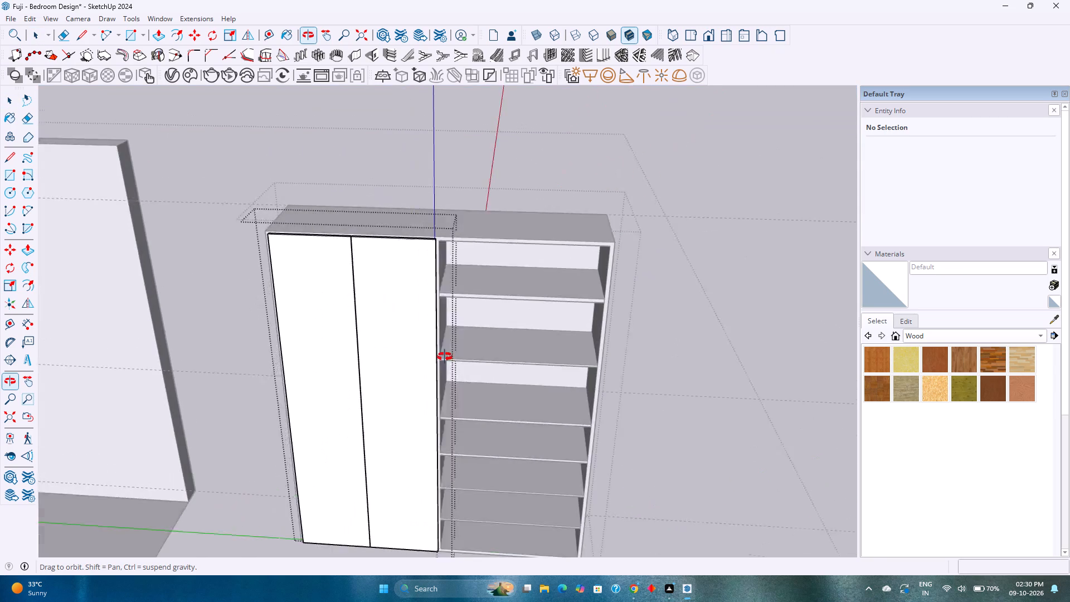
pyautogui.moveTo(445, 357); pyautogui.dragTo(438, 327, button='middle')
pyautogui.scroll(7, 409, 220)
pyautogui.moveTo(415, 219); pyautogui.dragTo(422, 277, button='middle')
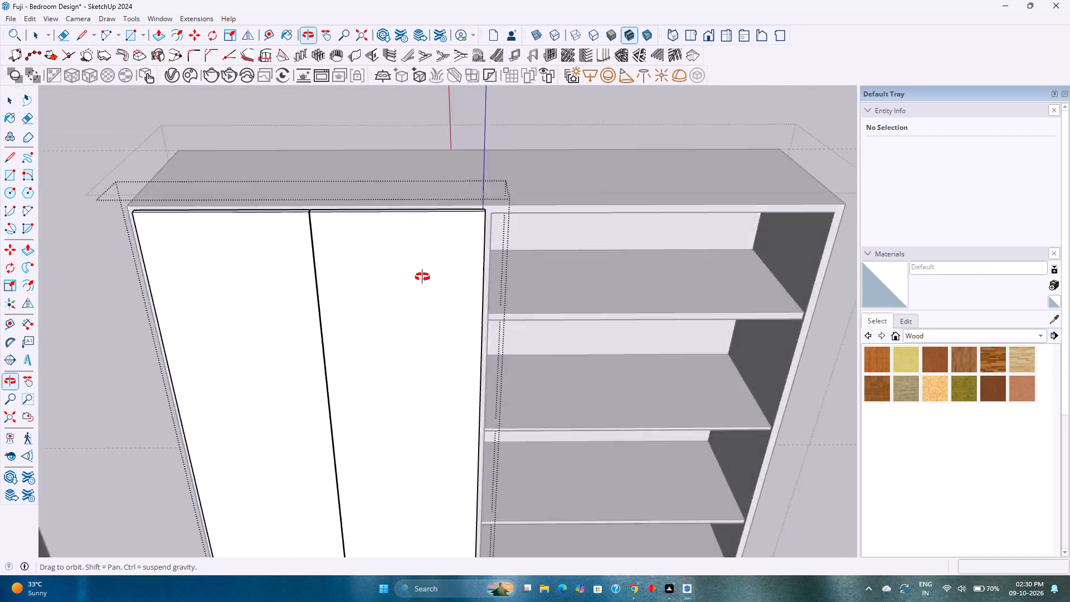
pyautogui.moveTo(422, 277); pyautogui.dragTo(474, 416, button='middle')
pyautogui.scroll(1, 474, 416)
pyautogui.scroll(1, 403, 202)
pyautogui.keyDown('shift'); pyautogui.moveTo(383, 187); pyautogui.dragTo(484, 279, button='middle'); pyautogui.keyUp('shift')
pyautogui.scroll(11, 338, 278)
pyautogui.keyDown('shift'); pyautogui.moveTo(454, 315); pyautogui.dragTo(451, 315, button='middle'); pyautogui.keyUp('shift')
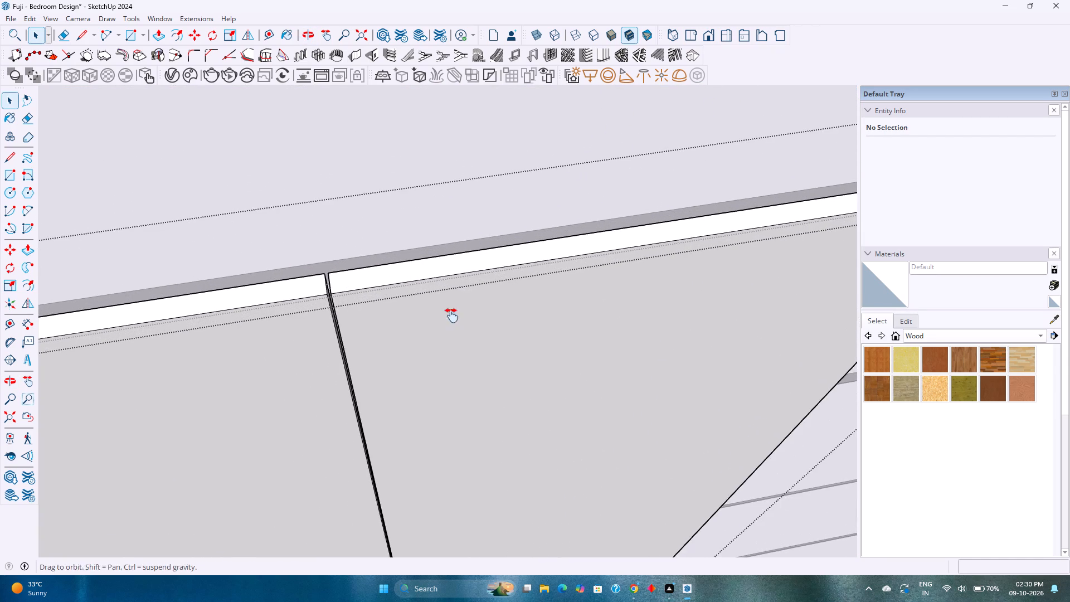
pyautogui.keyDown('shift'); pyautogui.moveTo(451, 315); pyautogui.dragTo(329, 294, button='middle'); pyautogui.keyUp('shift')
pyautogui.scroll(-3, 341, 285)
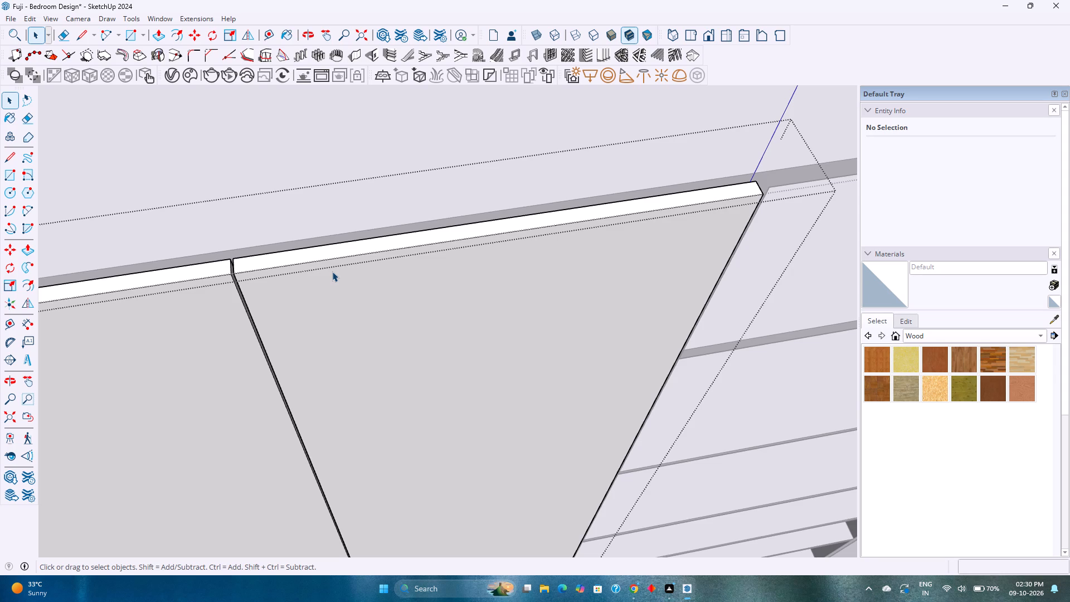
pyautogui.scroll(-5, 332, 271)
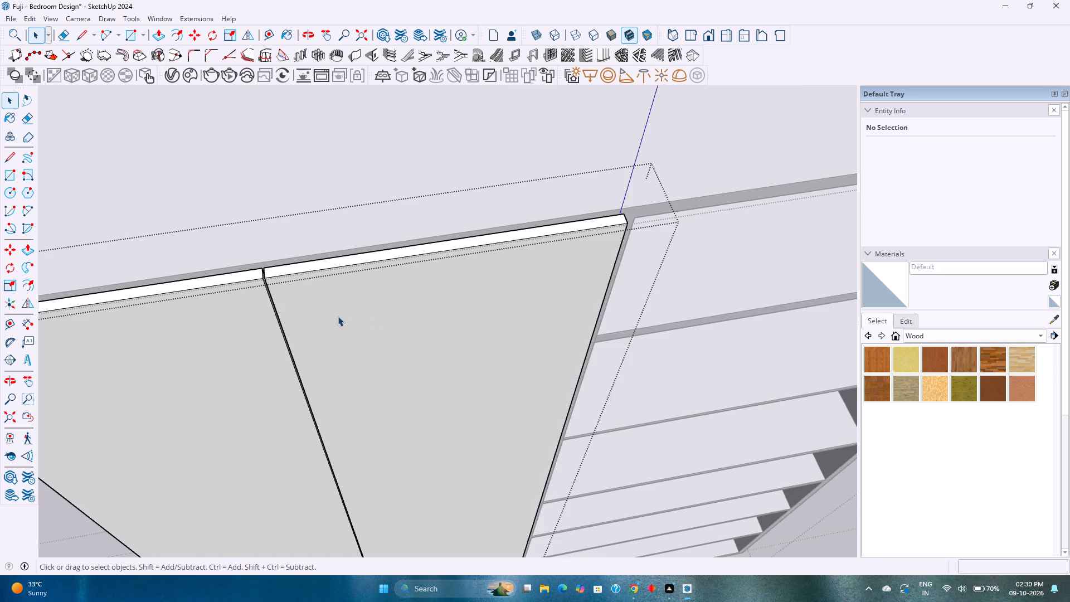
pyautogui.scroll(-7, 338, 316)
pyautogui.keyDown('shift'); pyautogui.moveTo(384, 318); pyautogui.dragTo(414, 363, button='middle'); pyautogui.keyUp('shift')
pyautogui.moveTo(416, 366); pyautogui.dragTo(286, 291, button='middle')
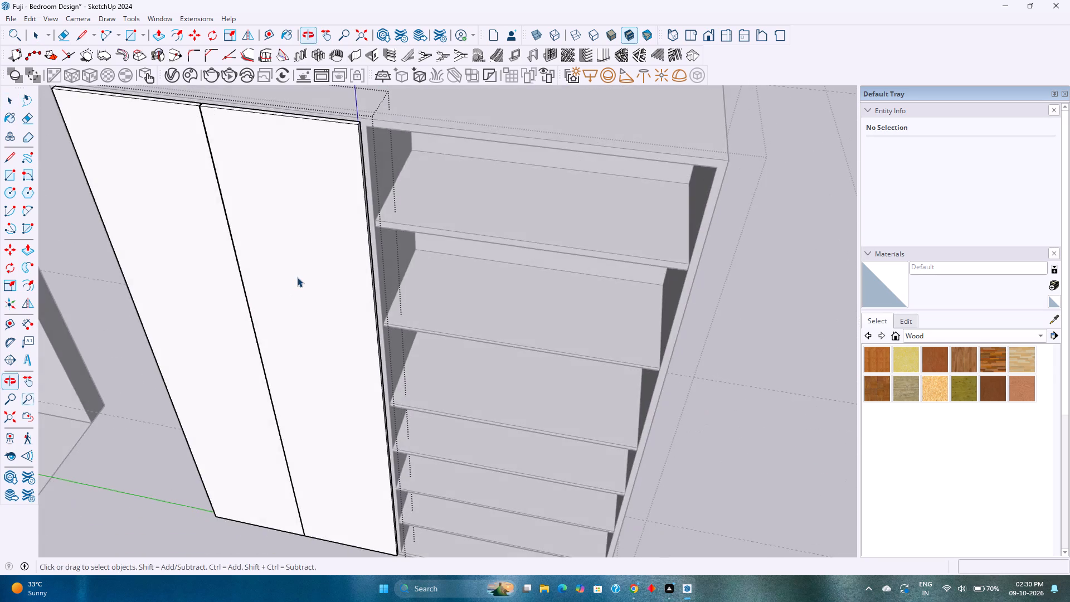
pyautogui.scroll(-6, 298, 276)
pyautogui.keyDown('shift'); pyautogui.moveTo(313, 298); pyautogui.dragTo(362, 368, button='middle'); pyautogui.keyUp('shift')
pyautogui.moveTo(362, 369); pyautogui.dragTo(382, 255, button='middle')
pyautogui.scroll(-3, 391, 255)
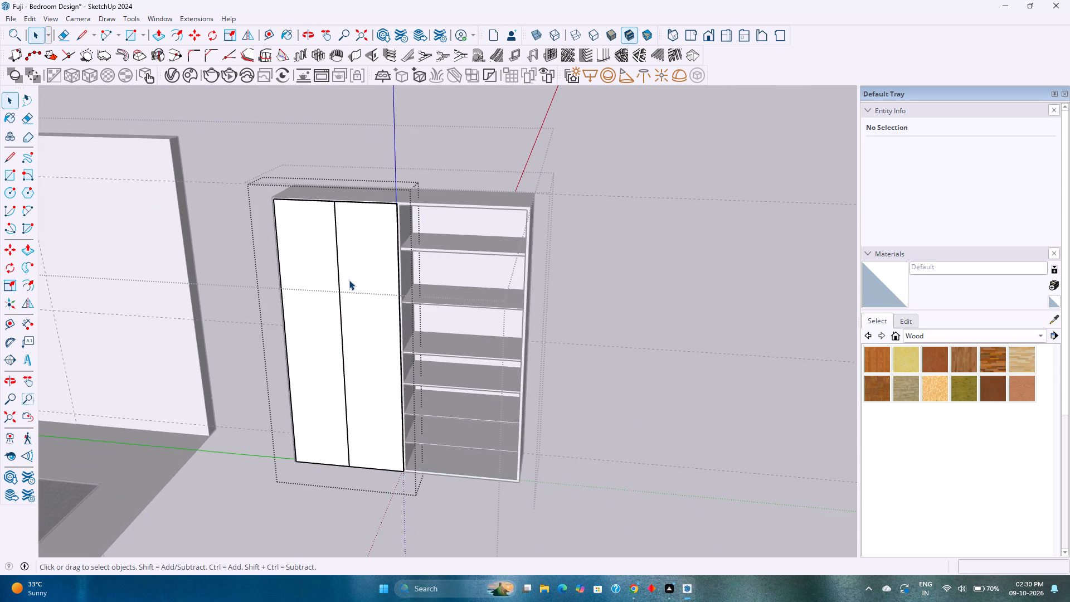
pyautogui.moveTo(349, 280); pyautogui.dragTo(375, 236, button='middle')
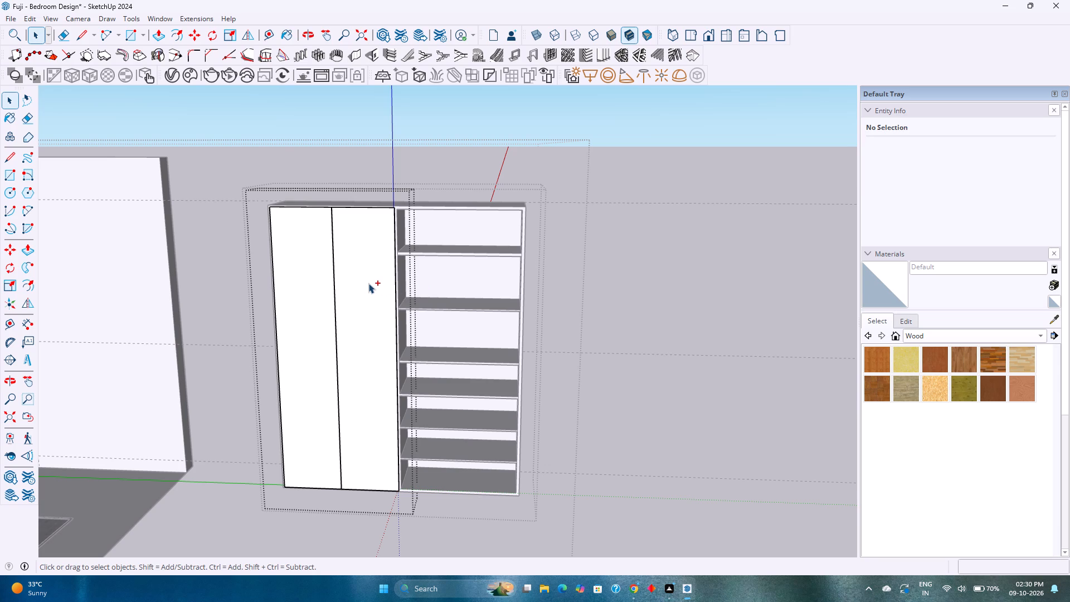
# Undo the shutter extensions and the two separate shutter panels over the wardrobe's left bay.
pyautogui.hotkey('ctrl', 'z')
pyautogui.hotkey('ctrl', 'z')
pyautogui.hotkey('ctrl', 'z')
pyautogui.hotkey('ctrl', 'z')
pyautogui.hotkey('ctrl', 'z')
pyautogui.hotkey('ctrl', 'z')
pyautogui.hotkey('ctrl', 'z')
pyautogui.hotkey('ctrl', 'z')
pyautogui.hotkey('ctrl', 'z')
pyautogui.hotkey('ctrl', 'z')
pyautogui.hotkey('ctrl', 'z')
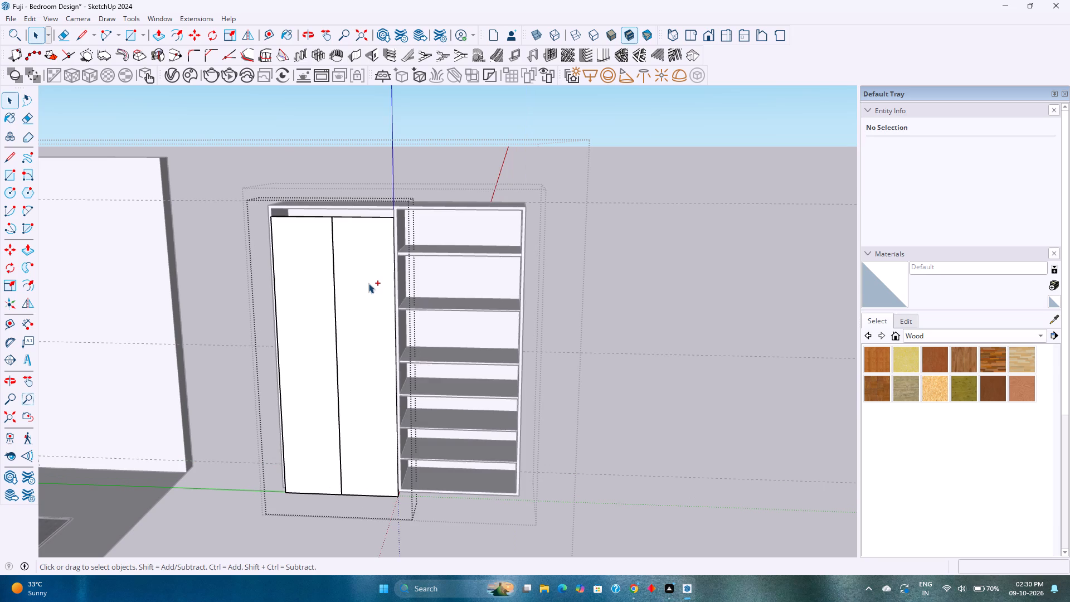
pyautogui.hotkey('ctrl', 'z')
pyautogui.hotkey('ctrl', 'z')
pyautogui.hotkey('ctrl', 'z')
pyautogui.hotkey('ctrl', 'z')
pyautogui.hotkey('ctrl', 'z')
pyautogui.hotkey('ctrl', 'z')
pyautogui.hotkey('ctrl', 'z')
pyautogui.hotkey('ctrl', 'z')
pyautogui.hotkey('ctrl', 'z')
pyautogui.hotkey('ctrl', 'z')
pyautogui.hotkey('ctrl', 'z')
pyautogui.hotkey('ctrl', 'z')
pyautogui.hotkey('ctrl', 'z')
pyautogui.hotkey('ctrl', 'z')
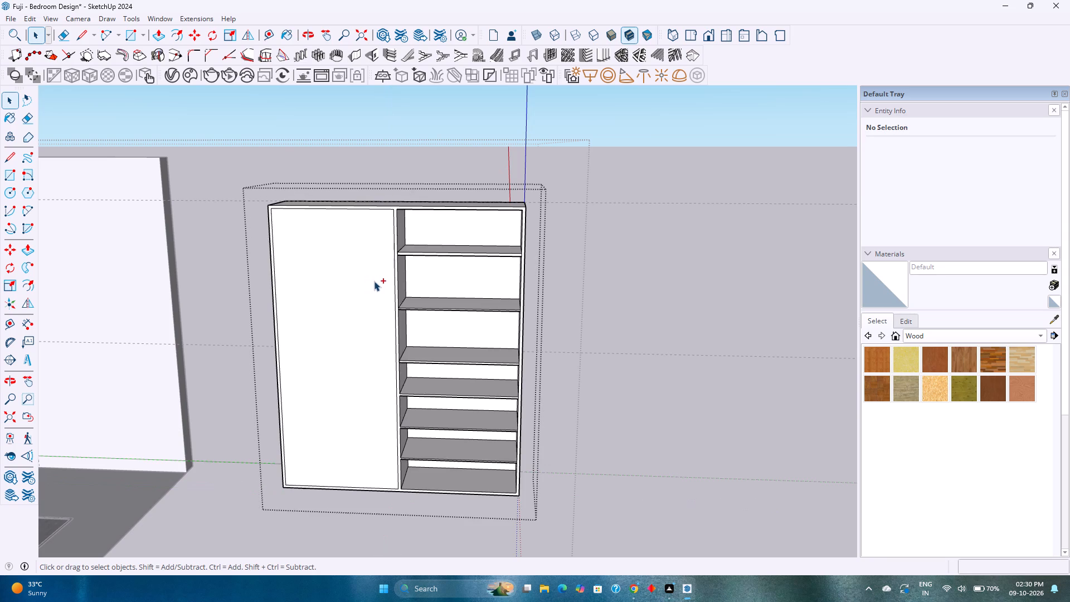
# Undo the remaining front panel and all interior shelves and dividers, back to the empty carcass with its central partition.
pyautogui.hotkey('ctrl', 'z')
pyautogui.hotkey('ctrl', 'z')
pyautogui.hotkey('ctrl', 'z')
pyautogui.hotkey('ctrl', 'z')
pyautogui.hotkey('ctrl', 'z')
pyautogui.hotkey('ctrl', 'z')
pyautogui.hotkey('ctrl', 'z')
pyautogui.hotkey('ctrl', 'z')
pyautogui.hotkey('ctrl', 'z')
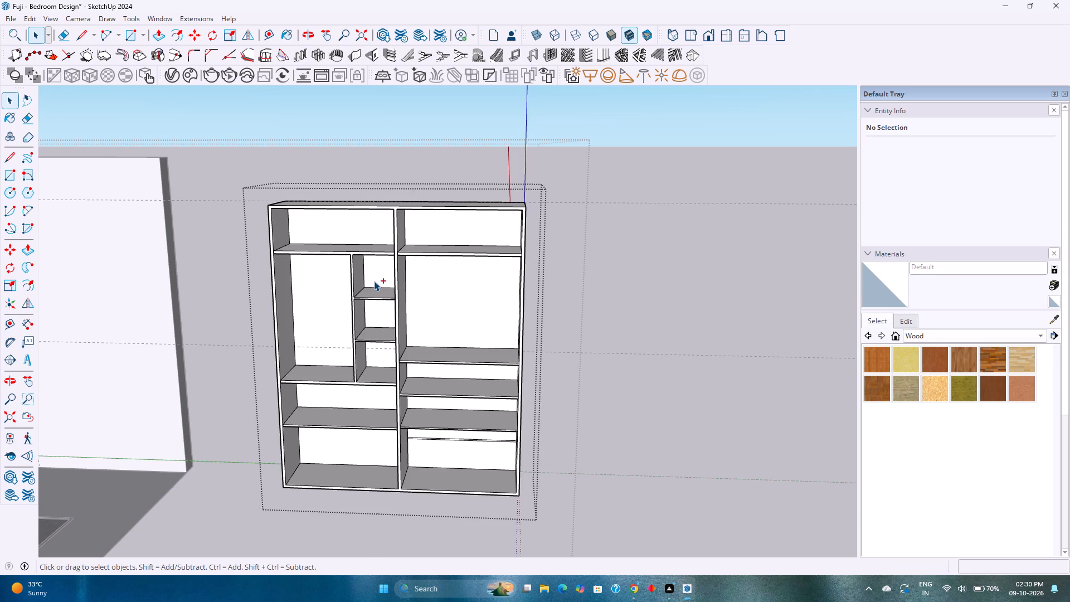
pyautogui.hotkey('ctrl', 'z')
pyautogui.hotkey('ctrl', 'z')
pyautogui.hotkey('ctrl', 'z')
pyautogui.hotkey('ctrl', 'z')
pyautogui.hotkey('ctrl', 'z')
pyautogui.hotkey('ctrl', 'z')
pyautogui.hotkey('ctrl', 'z')
pyautogui.hotkey('ctrl', 'z')
pyautogui.hotkey('ctrl', 'z')
pyautogui.hotkey('ctrl', 'z')
pyautogui.hotkey('ctrl', 'z')
pyautogui.hotkey('ctrl', 'z')
pyautogui.hotkey('ctrl', 'z')
pyautogui.hotkey('ctrl', 'z')
pyautogui.hotkey('ctrl', 'z')
pyautogui.hotkey('ctrl', 'z')
pyautogui.hotkey('ctrl', 'z')
pyautogui.hotkey('ctrl', 'z')
pyautogui.hotkey('ctrl', 'z')
pyautogui.hotkey('ctrl', 'z')
pyautogui.hotkey('ctrl', 'z')
pyautogui.hotkey('ctrl', 'z')
pyautogui.hotkey('ctrl', 'z')
pyautogui.hotkey('ctrl', 'z')
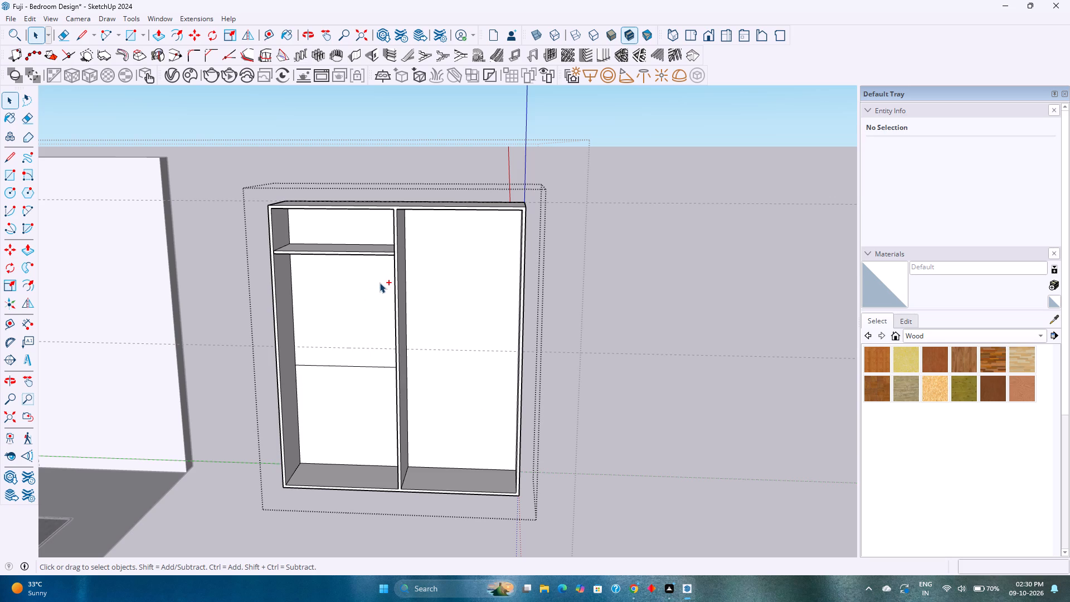
# Open the empty wardrobe carcass group for editing.
pyautogui.scroll(-2, 383, 282)
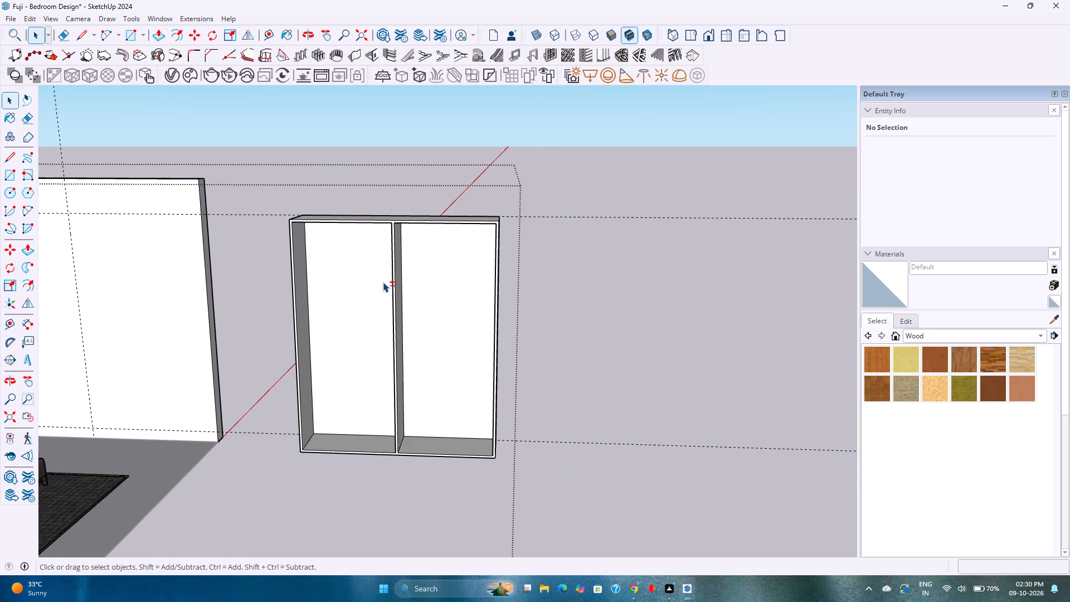
pyautogui.keyDown('shift'); pyautogui.moveTo(383, 282); pyautogui.dragTo(394, 377, button='middle'); pyautogui.keyUp('shift')
pyautogui.moveTo(385, 377); pyautogui.dragTo(387, 288, button='middle')
pyautogui.scroll(-3, 395, 341)
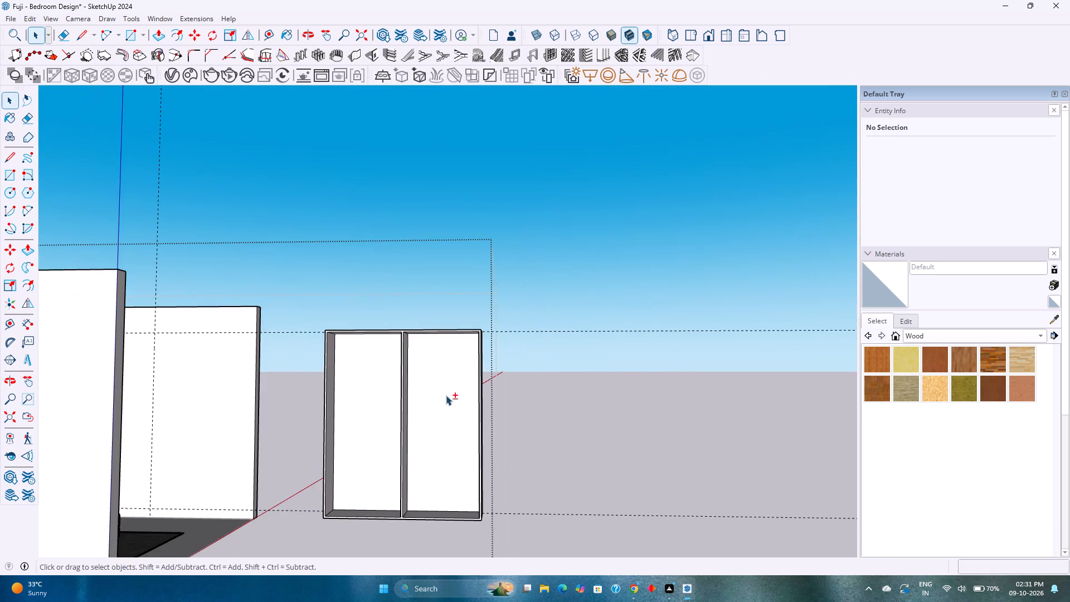
pyautogui.keyDown('shift'); pyautogui.moveTo(446, 395); pyautogui.dragTo(404, 344, button='middle'); pyautogui.keyUp('shift')
pyautogui.scroll(6, 330, 302)
pyautogui.moveTo(338, 298); pyautogui.dragTo(357, 312, button='middle')
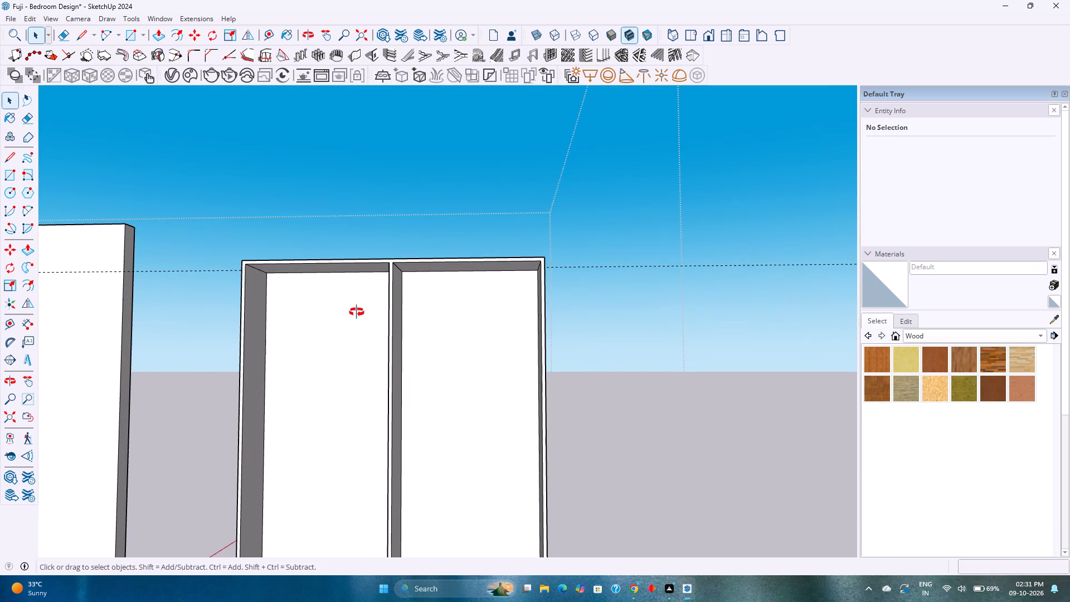
pyautogui.moveTo(357, 312); pyautogui.dragTo(396, 324, button='middle')
pyautogui.scroll(4, 340, 286)
pyautogui.moveTo(338, 284); pyautogui.dragTo(323, 263, button='middle')
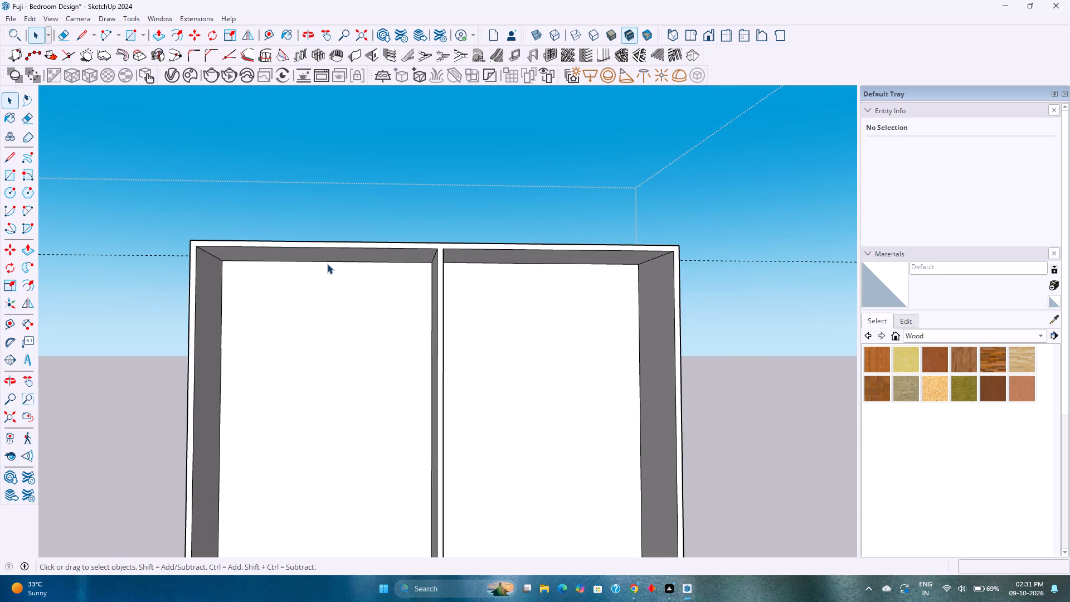
pyautogui.click(327, 264)
pyautogui.doubleClick(327, 264)
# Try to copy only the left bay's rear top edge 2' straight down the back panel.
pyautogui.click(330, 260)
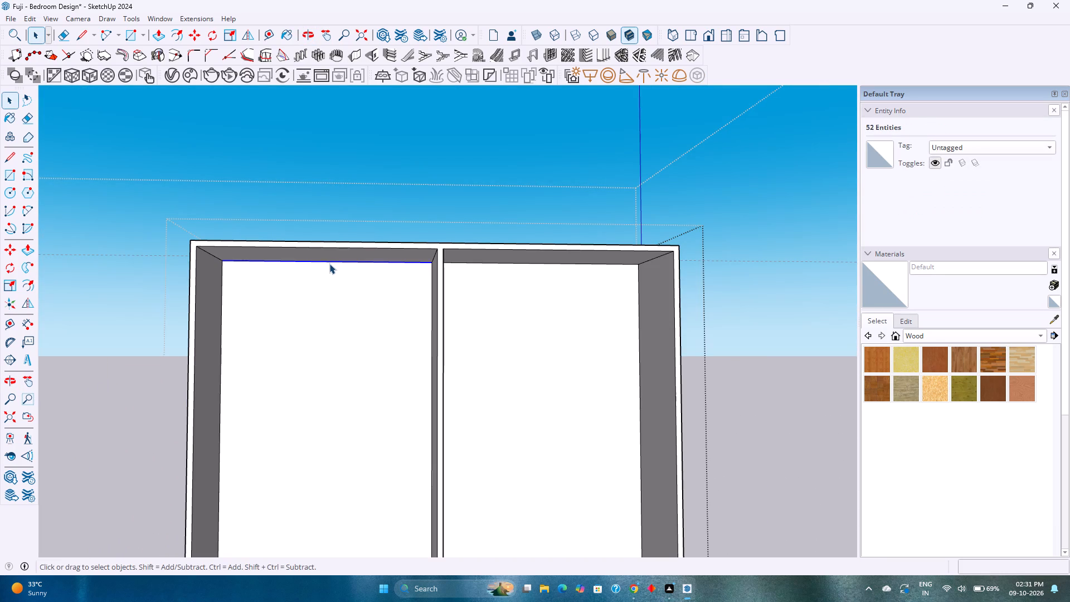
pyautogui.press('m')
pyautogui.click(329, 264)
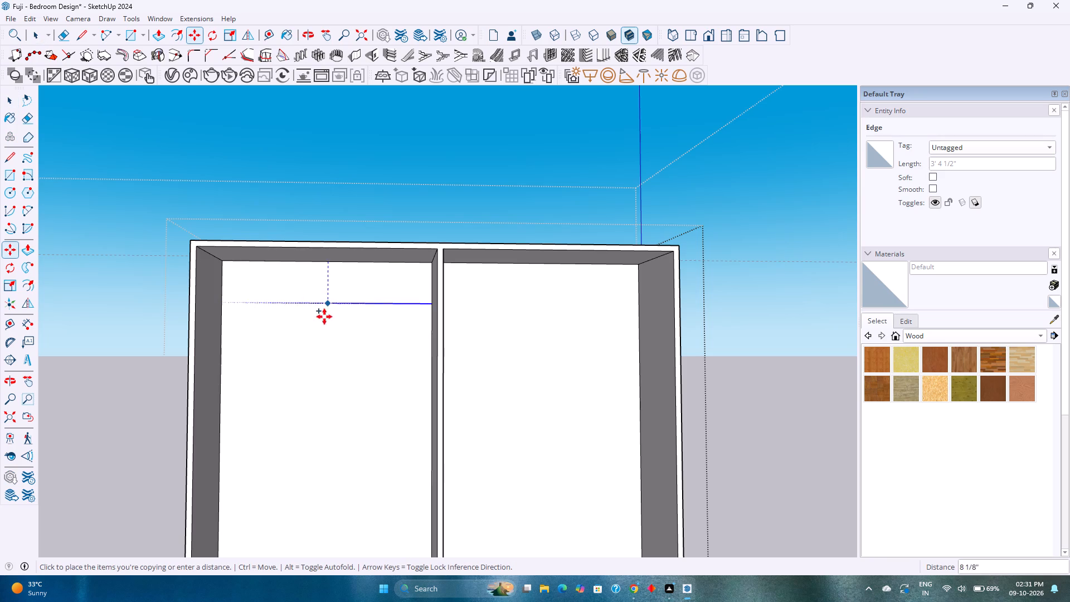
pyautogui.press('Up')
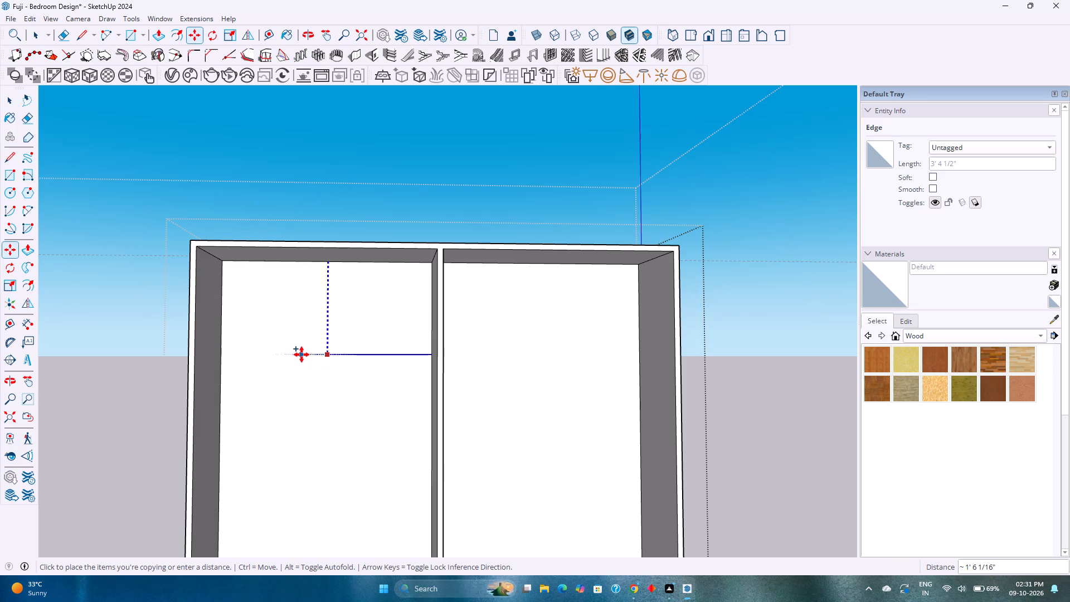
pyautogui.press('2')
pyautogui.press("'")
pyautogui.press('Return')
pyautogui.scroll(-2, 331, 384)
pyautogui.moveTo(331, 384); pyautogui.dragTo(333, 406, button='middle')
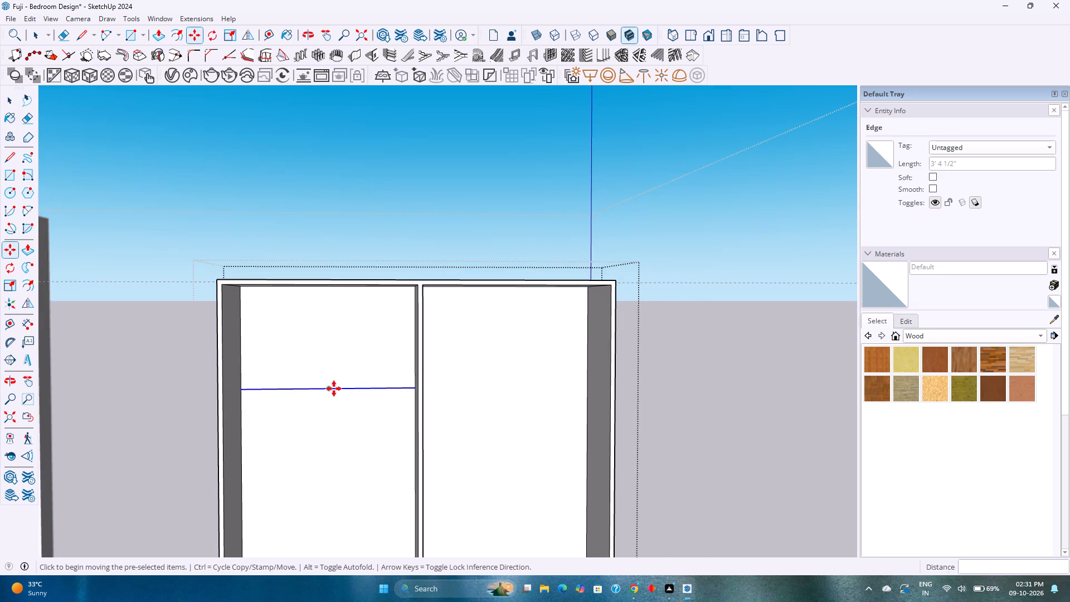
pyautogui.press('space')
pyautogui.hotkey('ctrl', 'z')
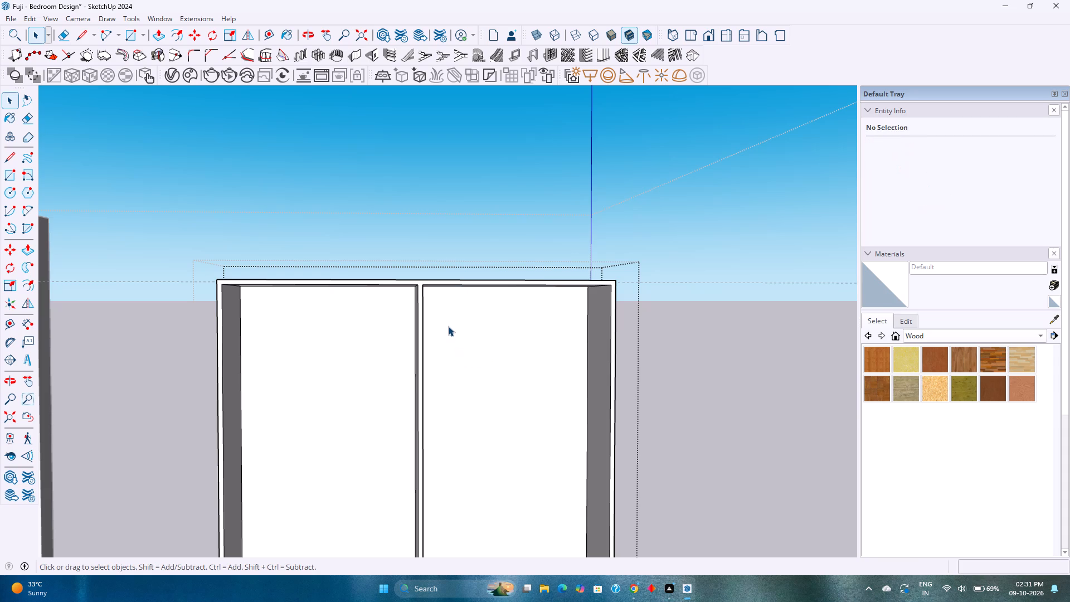
# Copy the rear top edges of both wardrobe bays together 2' straight down the back panel.
pyautogui.moveTo(449, 323); pyautogui.dragTo(407, 287, button='middle')
pyautogui.click(436, 284)
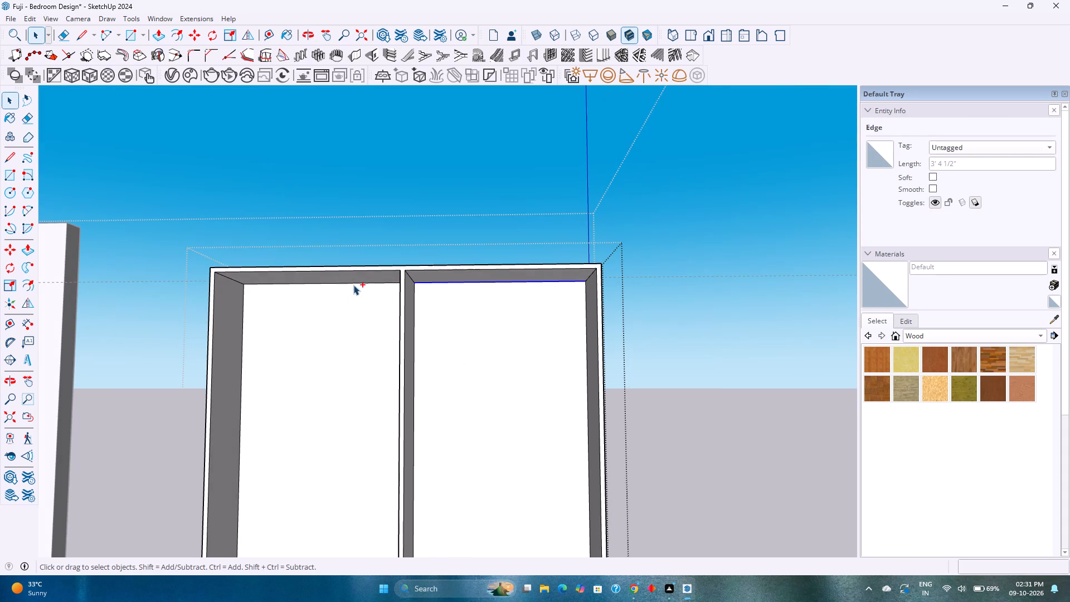
pyautogui.keyDown('ctrl'); pyautogui.click(354, 283); pyautogui.keyUp('ctrl')
pyautogui.press('m')
pyautogui.click(354, 283)
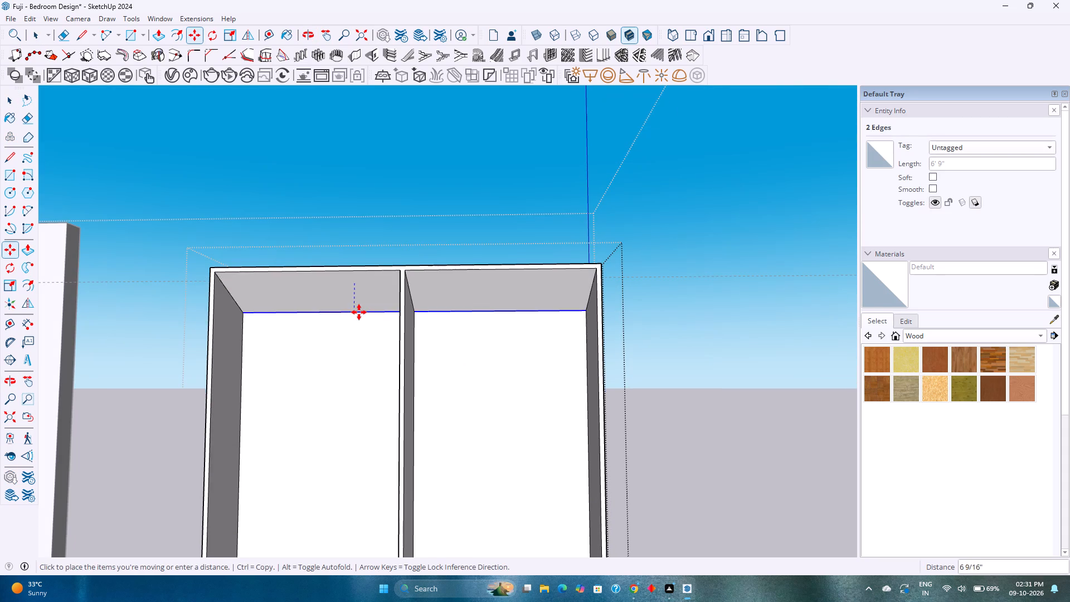
pyautogui.press('Up')
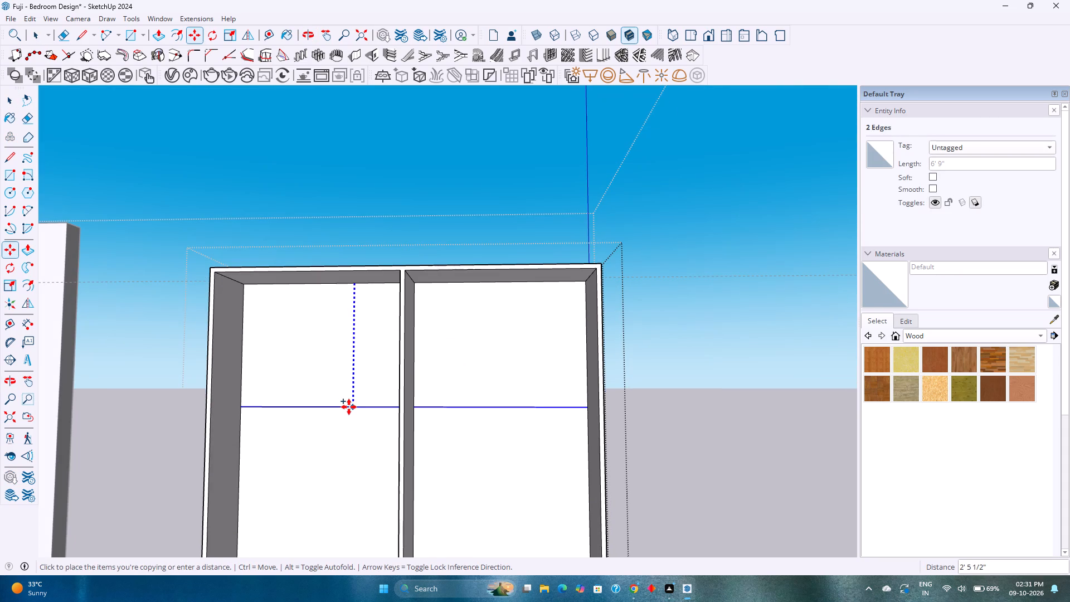
pyautogui.write("2'")
pyautogui.press('Return')
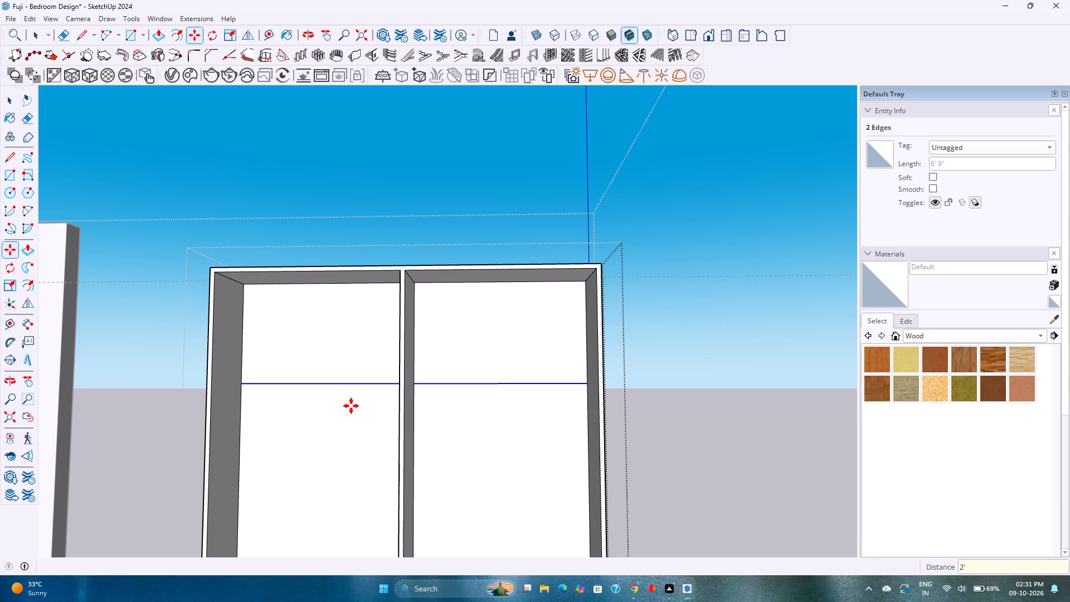
# Copy the shelf lines of both bays 1" straight down the back panel to mark the shelf thickness.
pyautogui.click(357, 383)
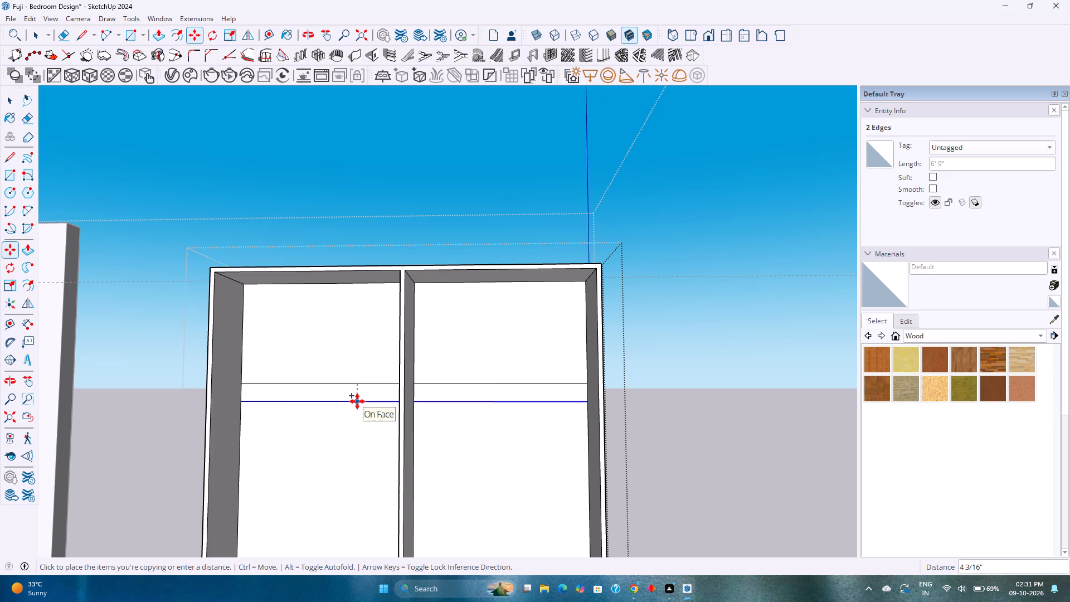
pyautogui.press('1')
pyautogui.press('Return')
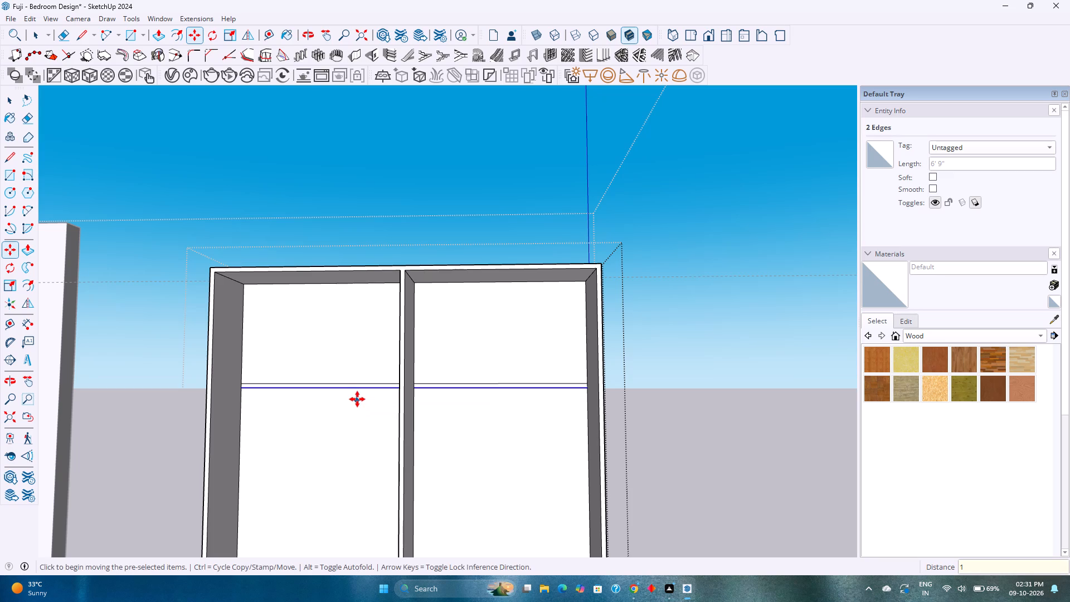
# Push/Pull the 1" shelf strips in both bays 1' 7" forward, flush with the front of the carcass.
pyautogui.moveTo(358, 398); pyautogui.dragTo(368, 434, button='middle')
pyautogui.press('p')
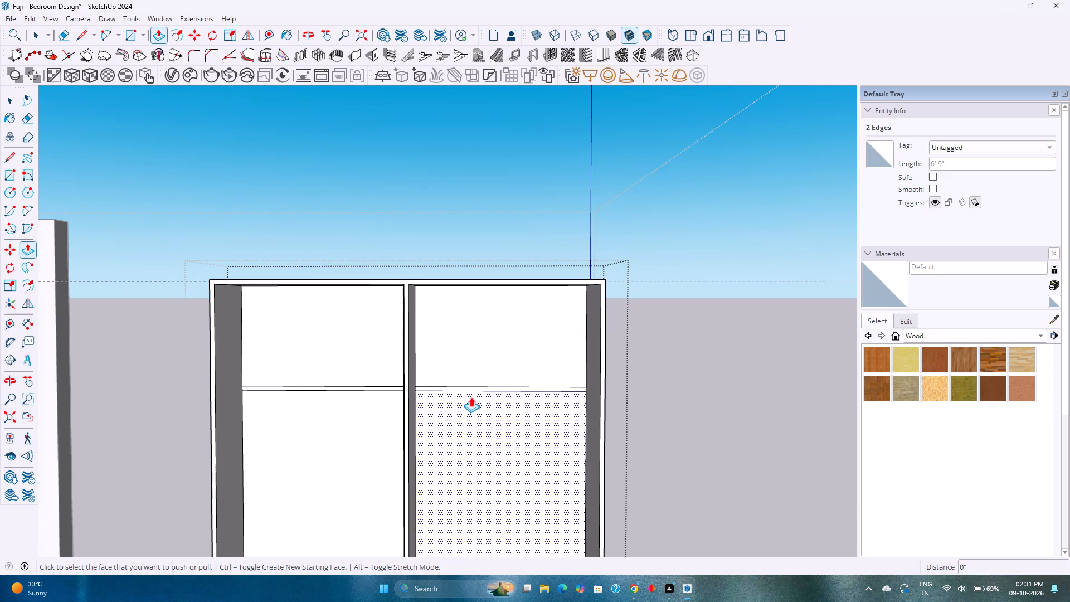
pyautogui.click(476, 387)
pyautogui.click(600, 382)
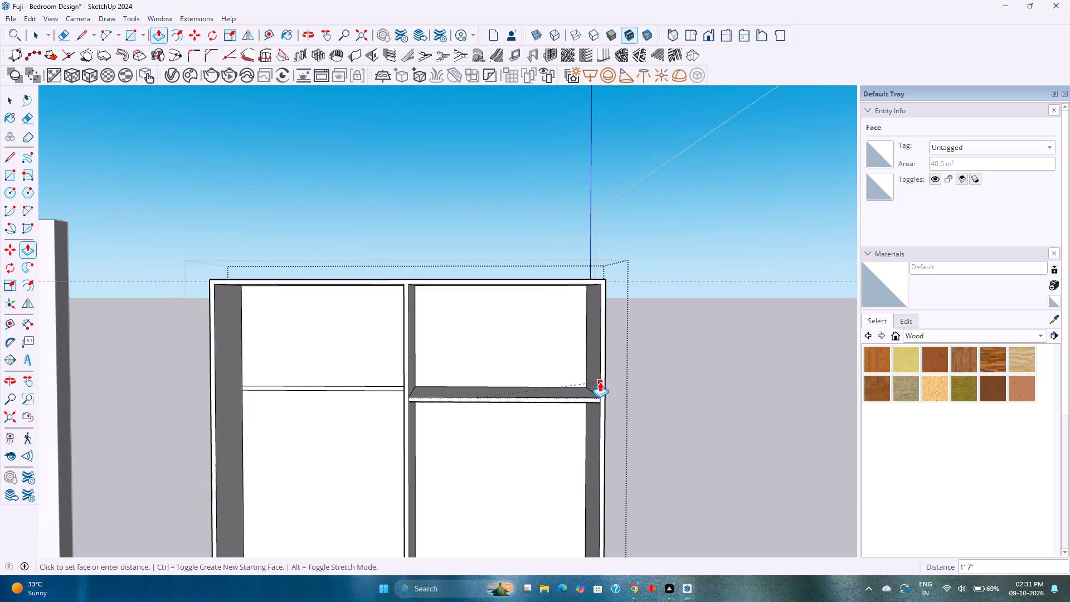
pyautogui.doubleClick(287, 388)
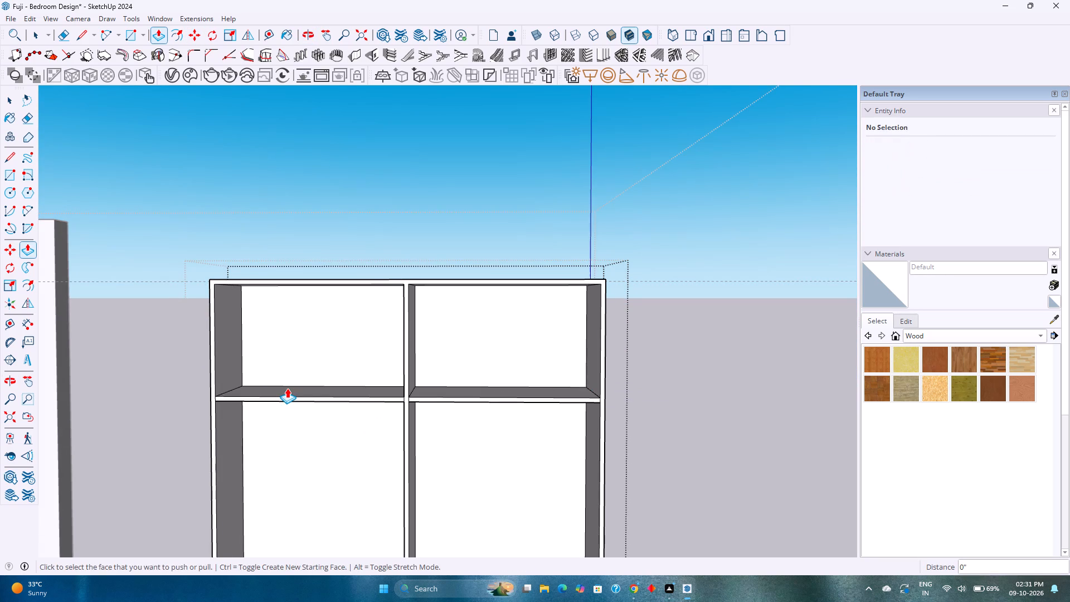
# Erase the short front edges where the new shelves meet the two side panels and the central partition.
pyautogui.press('space')
pyautogui.scroll(10, 206, 411)
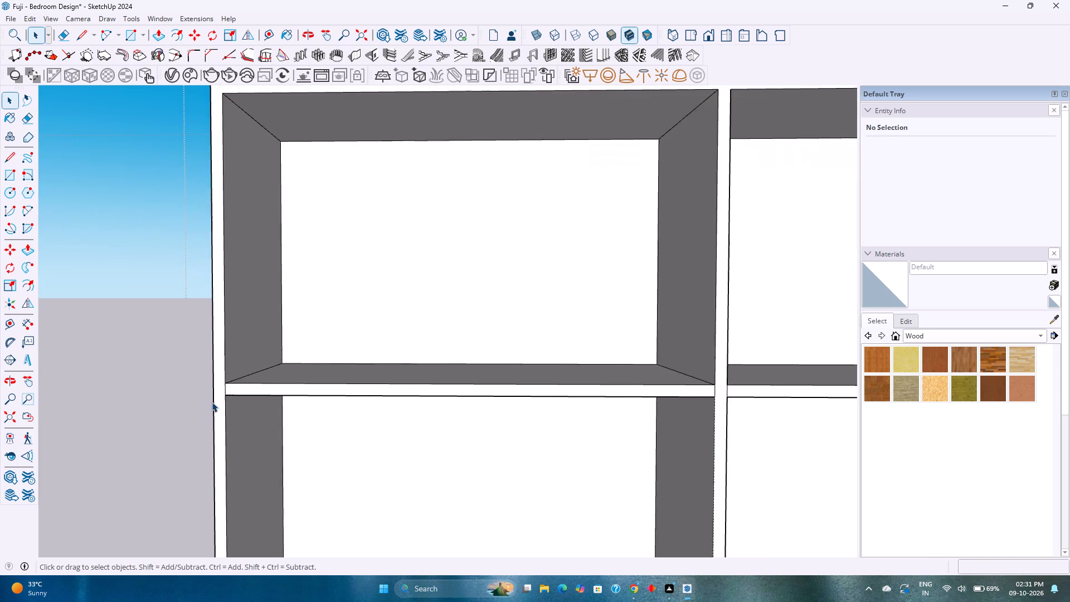
pyautogui.scroll(3, 212, 402)
pyautogui.press('e')
pyautogui.click(230, 384)
pyautogui.scroll(-7, 230, 384)
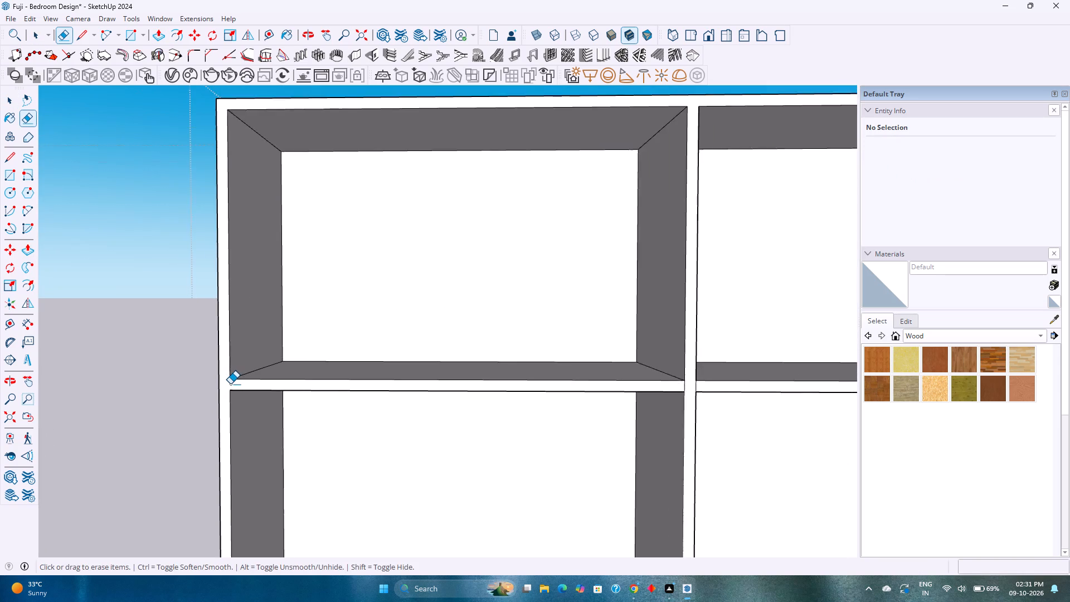
pyautogui.scroll(-3, 230, 384)
pyautogui.scroll(7, 519, 390)
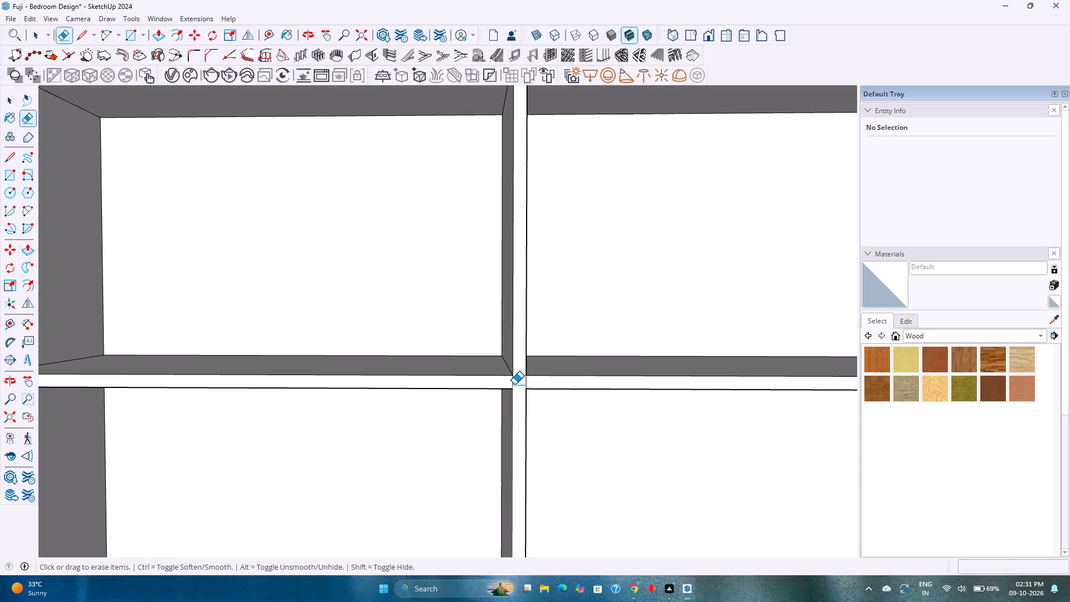
pyautogui.click(514, 383)
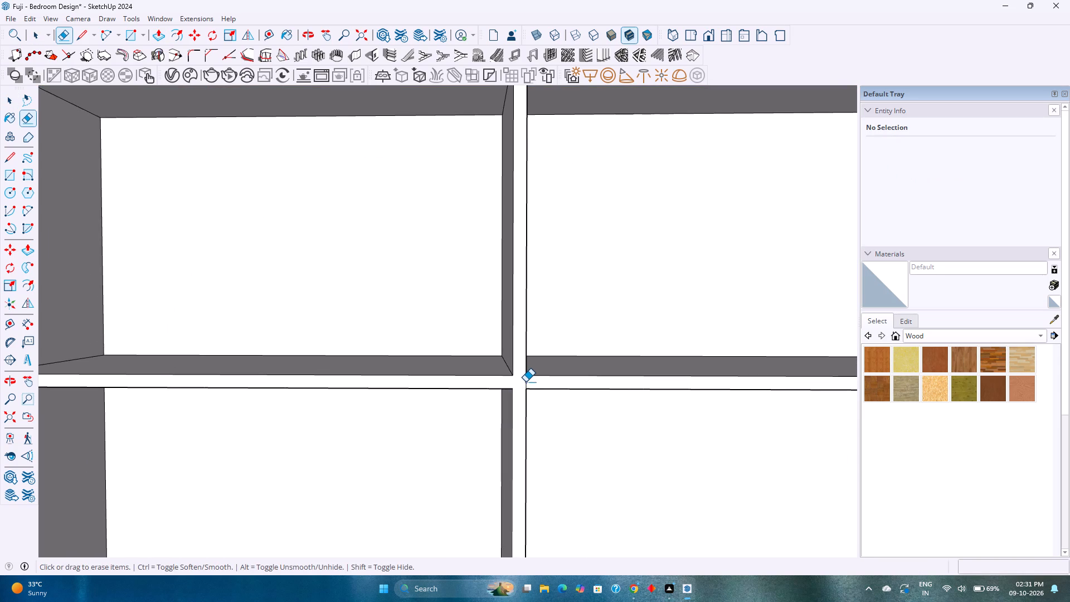
pyautogui.click(526, 382)
pyautogui.scroll(-12, 526, 382)
pyautogui.keyDown('shift'); pyautogui.moveTo(442, 396); pyautogui.dragTo(315, 381, button='middle'); pyautogui.keyUp('shift')
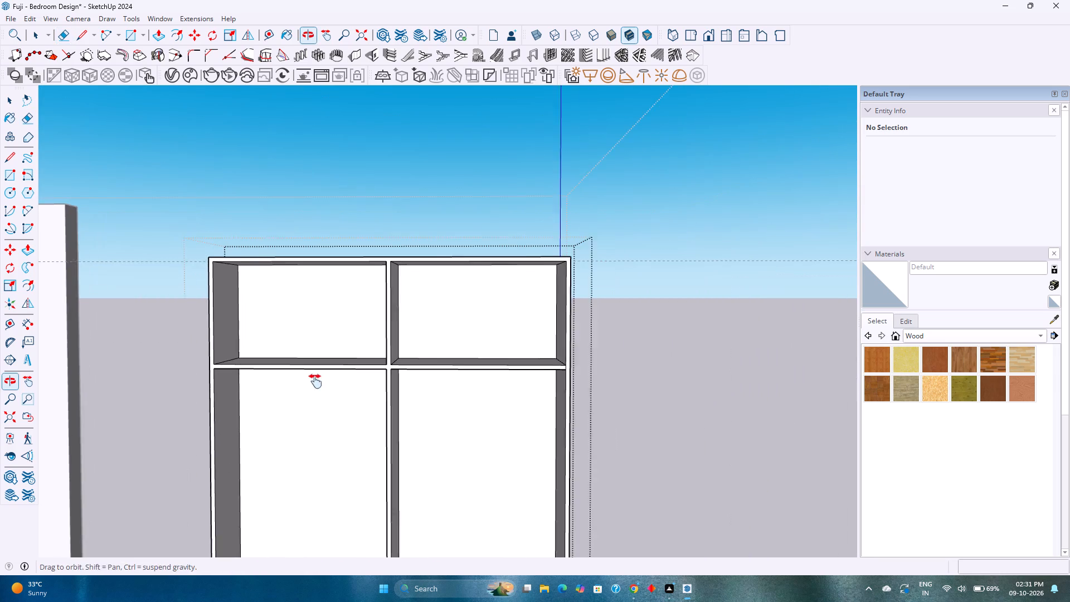
pyautogui.keyDown('shift'); pyautogui.moveTo(315, 381); pyautogui.dragTo(316, 381, button='middle'); pyautogui.keyUp('shift')
pyautogui.scroll(12, 583, 362)
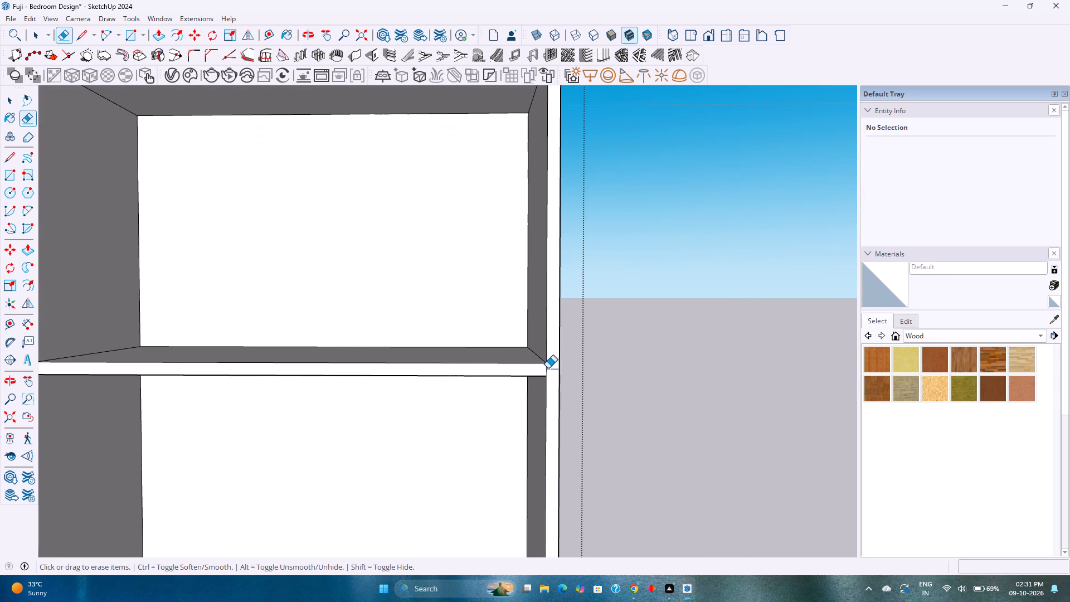
pyautogui.click(548, 368)
pyautogui.scroll(-14, 548, 368)
pyautogui.keyDown('shift'); pyautogui.moveTo(486, 414); pyautogui.dragTo(490, 346, button='middle'); pyautogui.keyUp('shift')
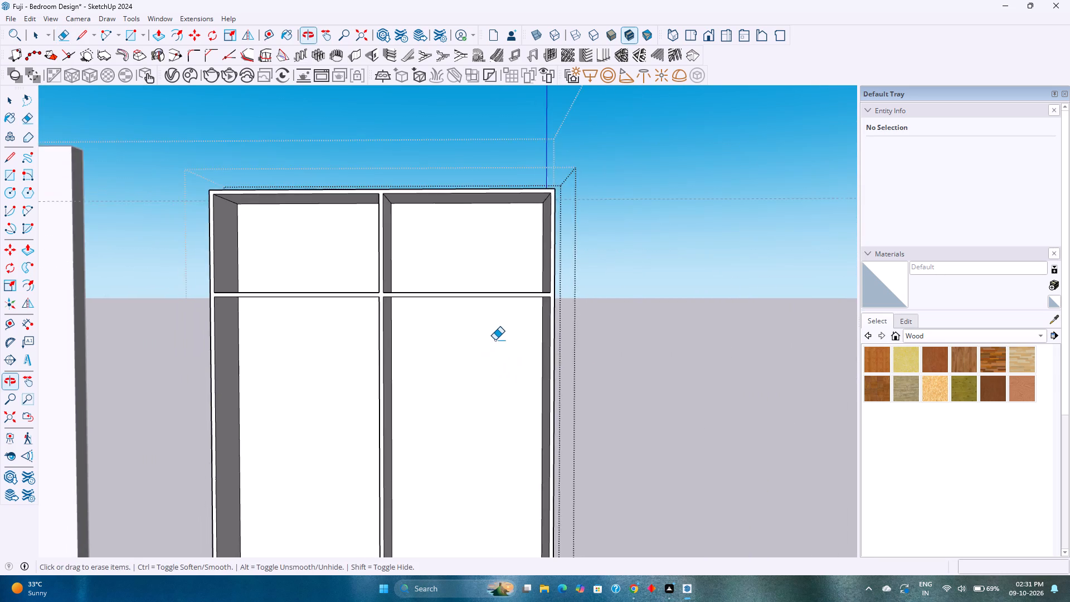
# Measure the left bay's height from the underside of the new shelf to the bottom panel with the Dimension tool.
pyautogui.scroll(-7, 495, 339)
pyautogui.moveTo(471, 377); pyautogui.dragTo(417, 349, button='middle')
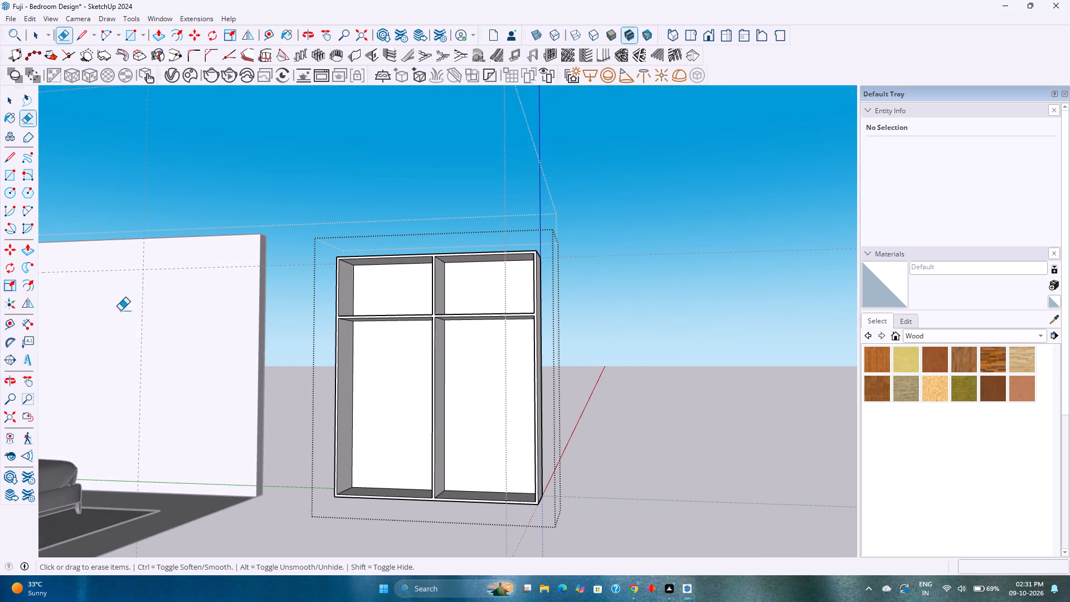
pyautogui.click(30, 323)
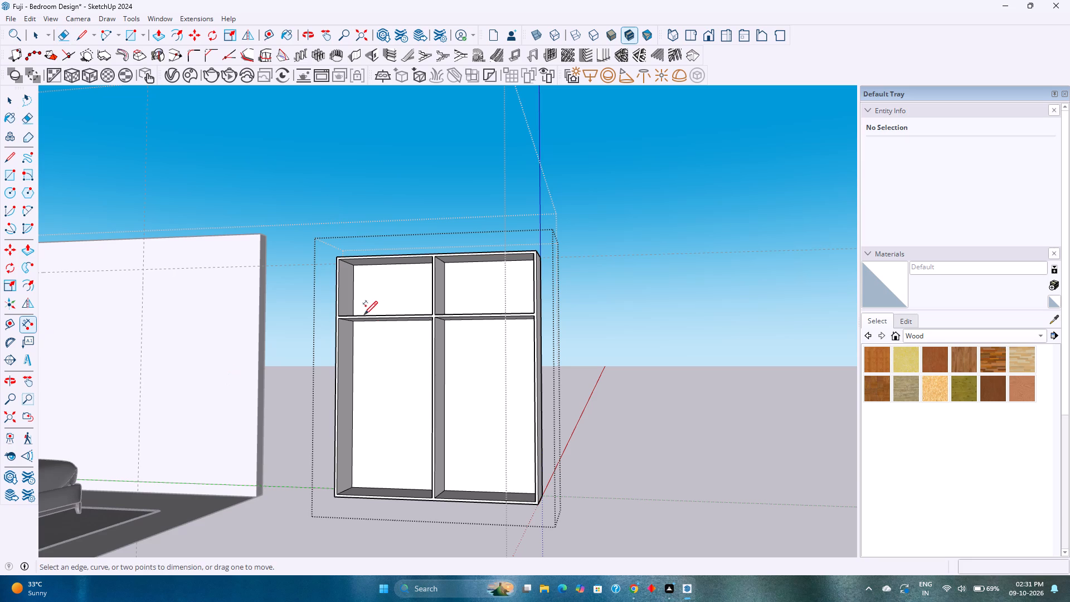
pyautogui.scroll(7, 341, 322)
pyautogui.click(342, 315)
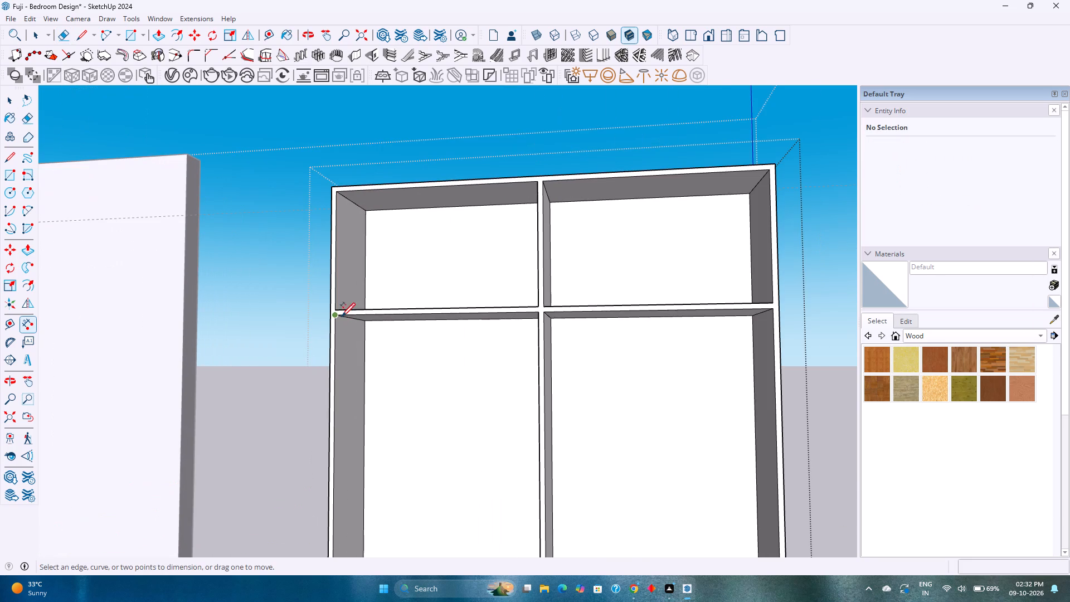
pyautogui.scroll(-11, 353, 368)
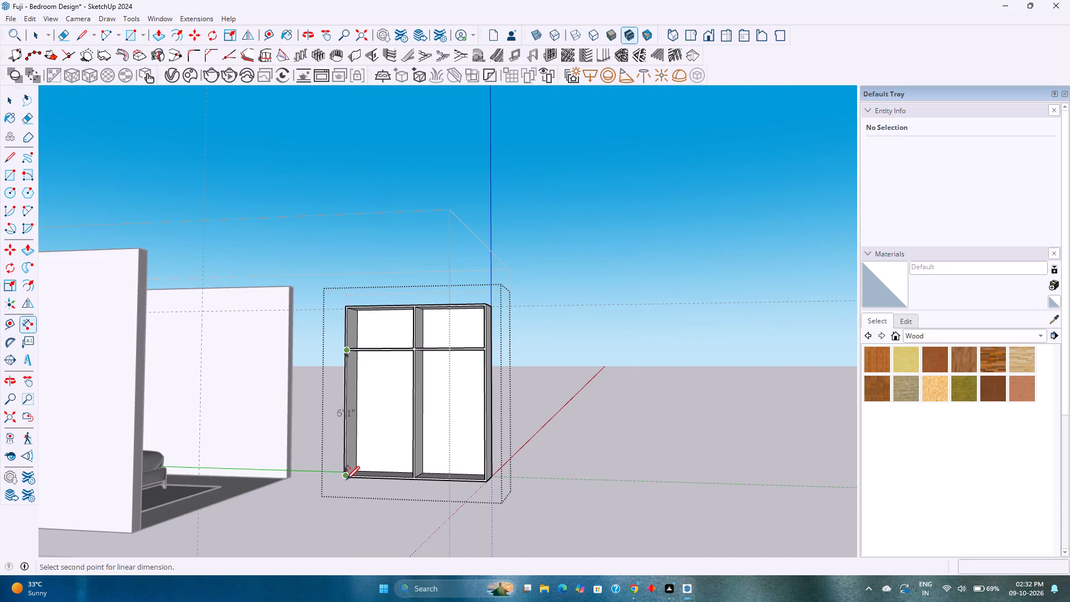
pyautogui.scroll(12, 346, 479)
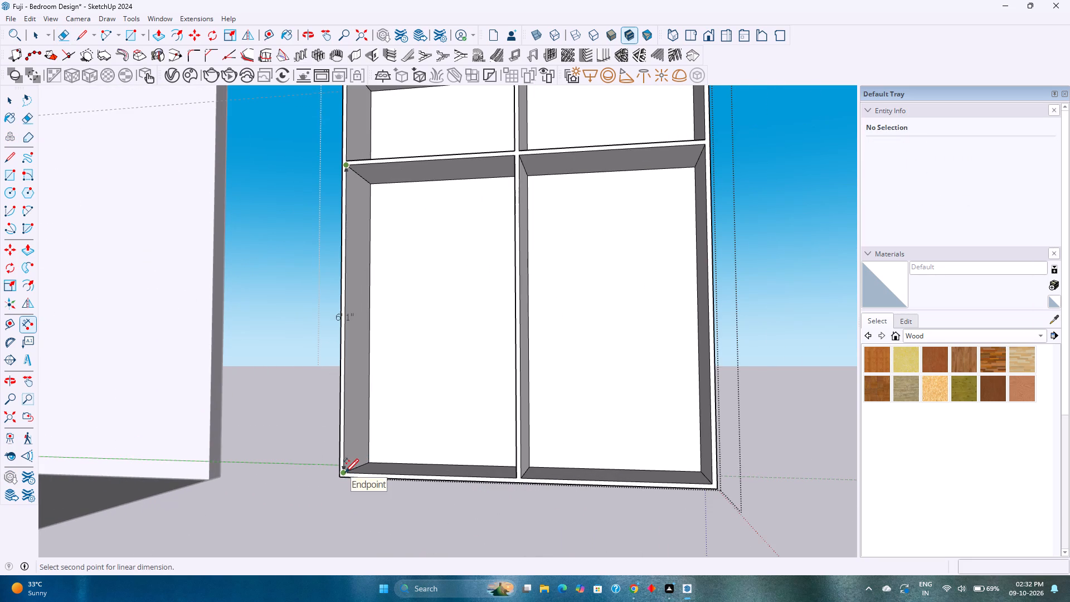
pyautogui.press('Escape')
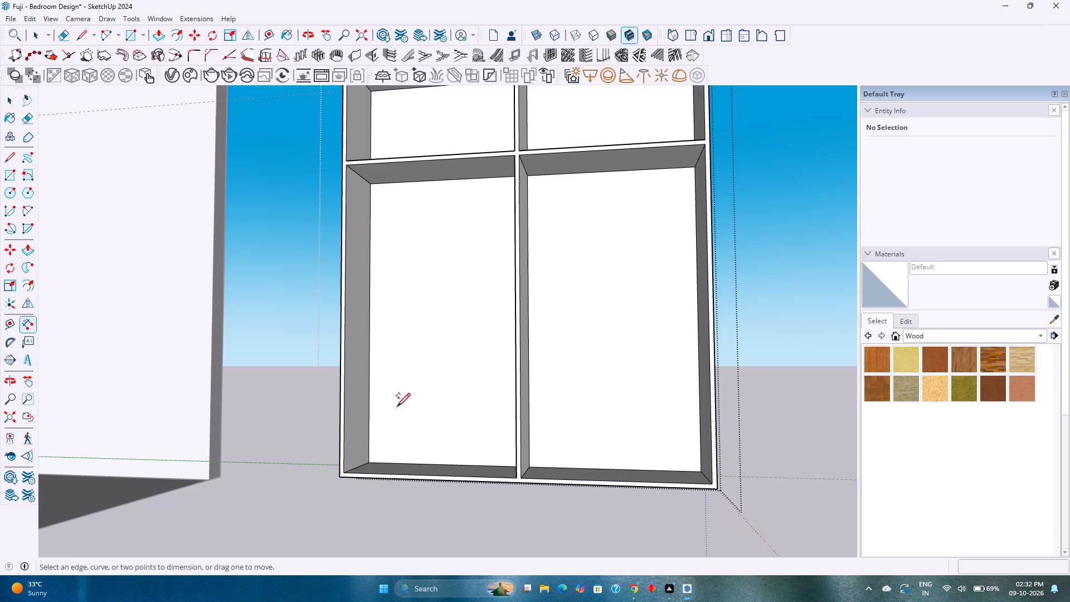
pyautogui.press('space')
# Copy the rear top edge of the left bay's lower compartment 2'11" straight down the back panel.
pyautogui.moveTo(391, 363); pyautogui.dragTo(443, 450, button='middle')
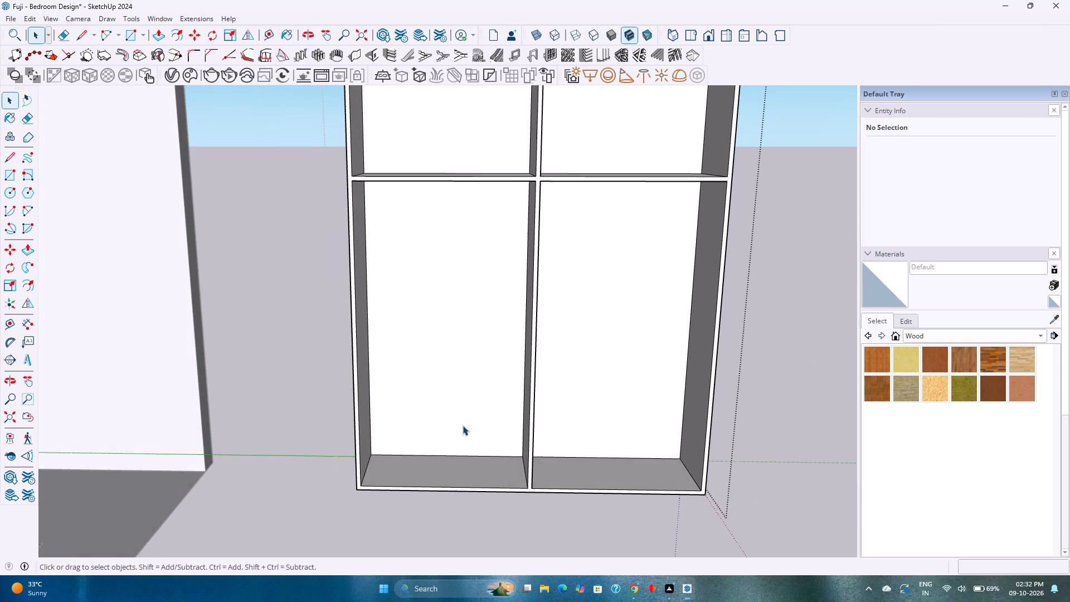
pyautogui.keyDown('shift'); pyautogui.moveTo(458, 413); pyautogui.dragTo(446, 433, button='middle'); pyautogui.keyUp('shift')
pyautogui.moveTo(431, 434); pyautogui.dragTo(421, 363, button='middle')
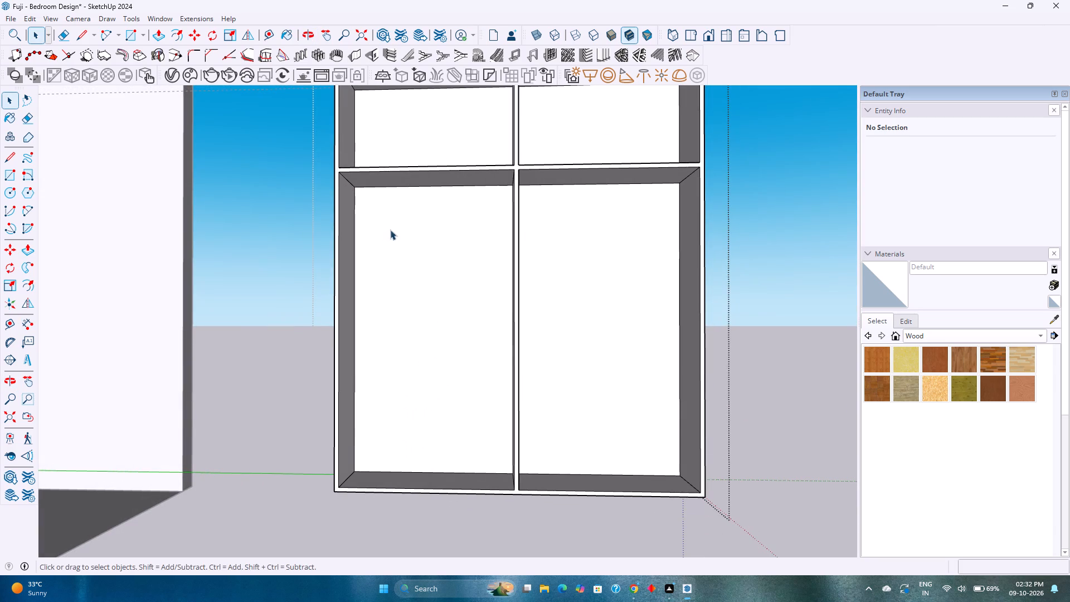
pyautogui.click(418, 188)
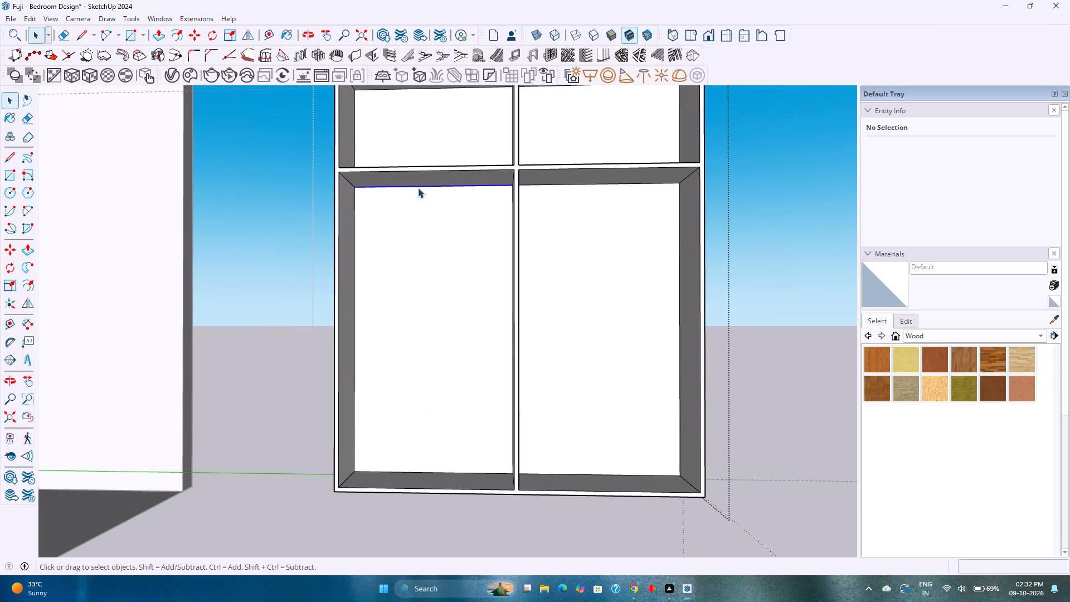
pyautogui.press('m')
pyautogui.click(418, 188)
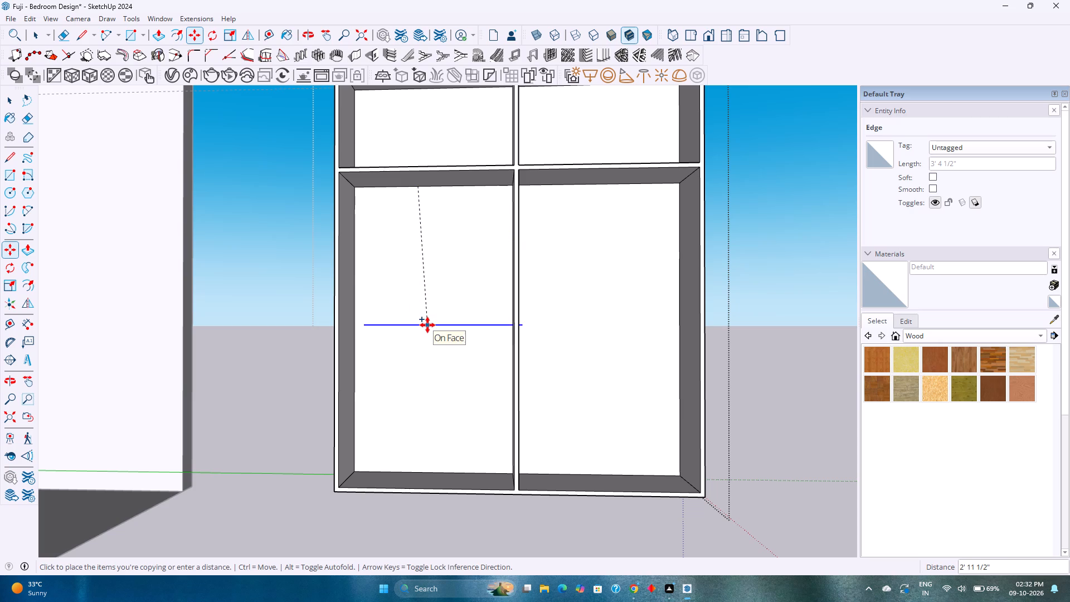
pyautogui.press('Up')
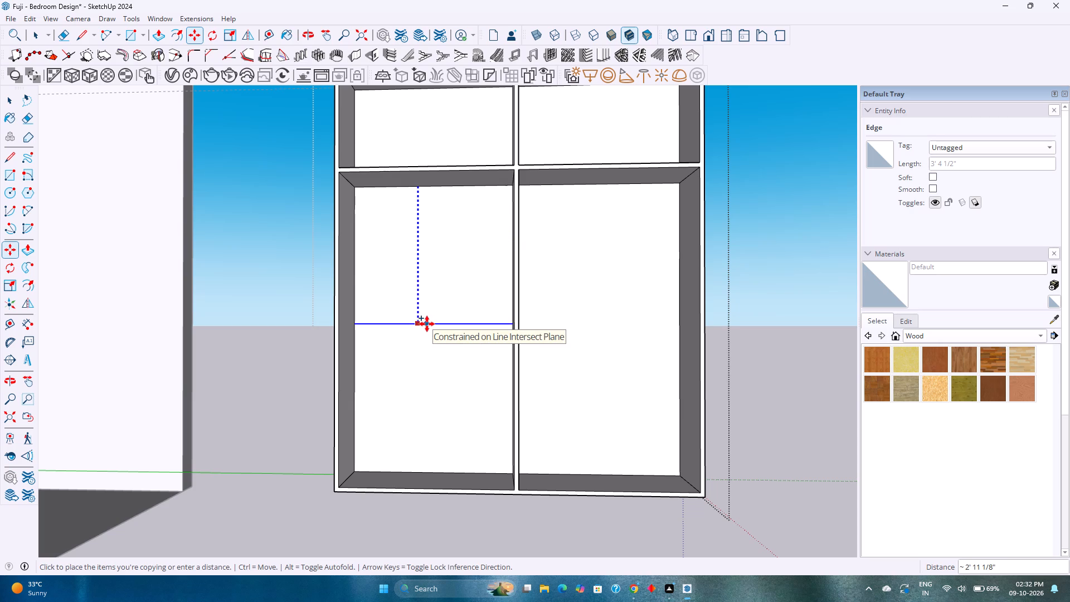
pyautogui.press('2')
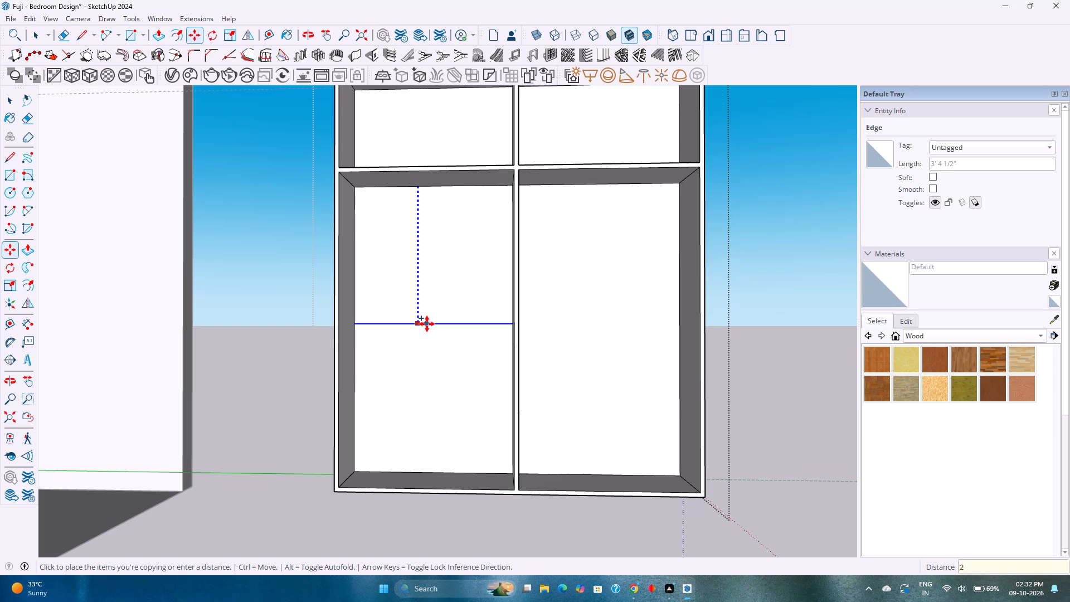
pyautogui.press("'")
pyautogui.write('11')
pyautogui.press('Return')
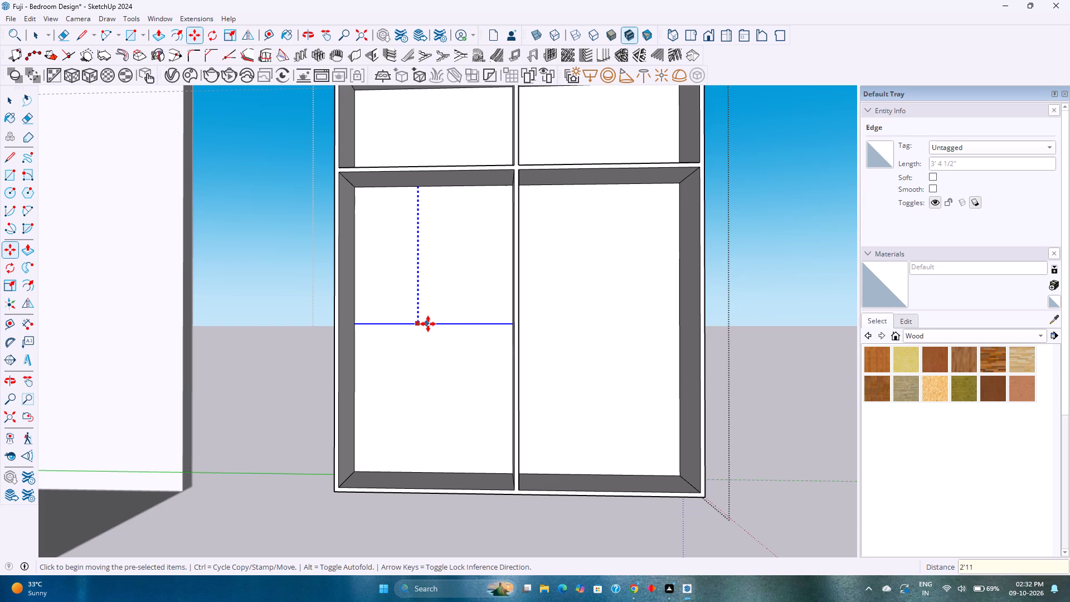
# Copy the left bay's new shelf line 0.5" down to mark the shelf thickness.
pyautogui.click(427, 325)
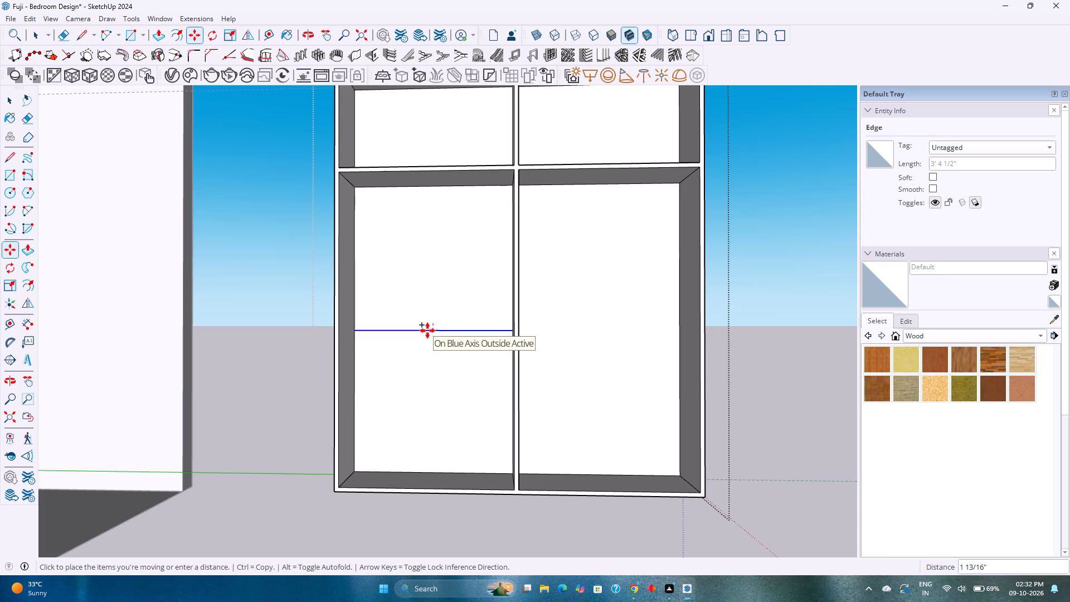
pyautogui.write('0.')
pyautogui.press('5')
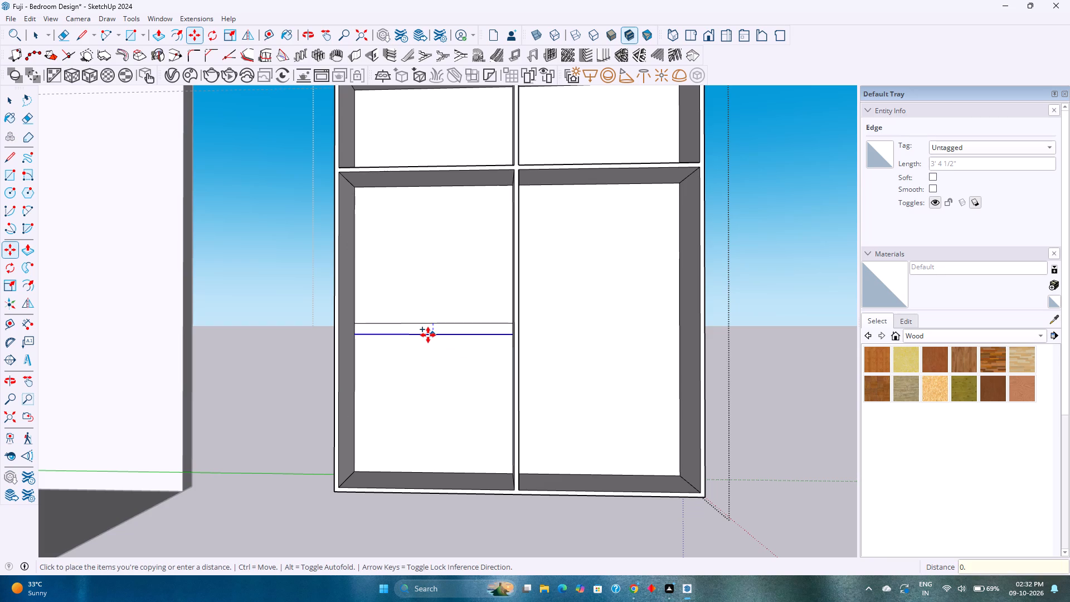
pyautogui.press('Return')
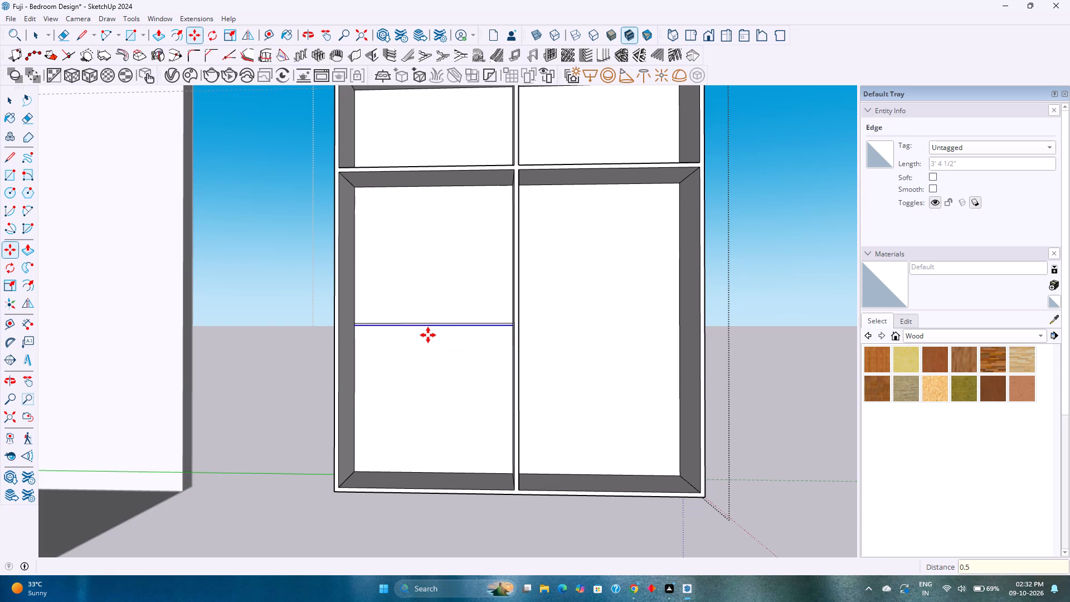
# Copy the vertical rear edge beside the central partition, above the left bay's shelf lines, 1'2" toward the left side panel.
pyautogui.moveTo(486, 269); pyautogui.dragTo(560, 305, button='middle')
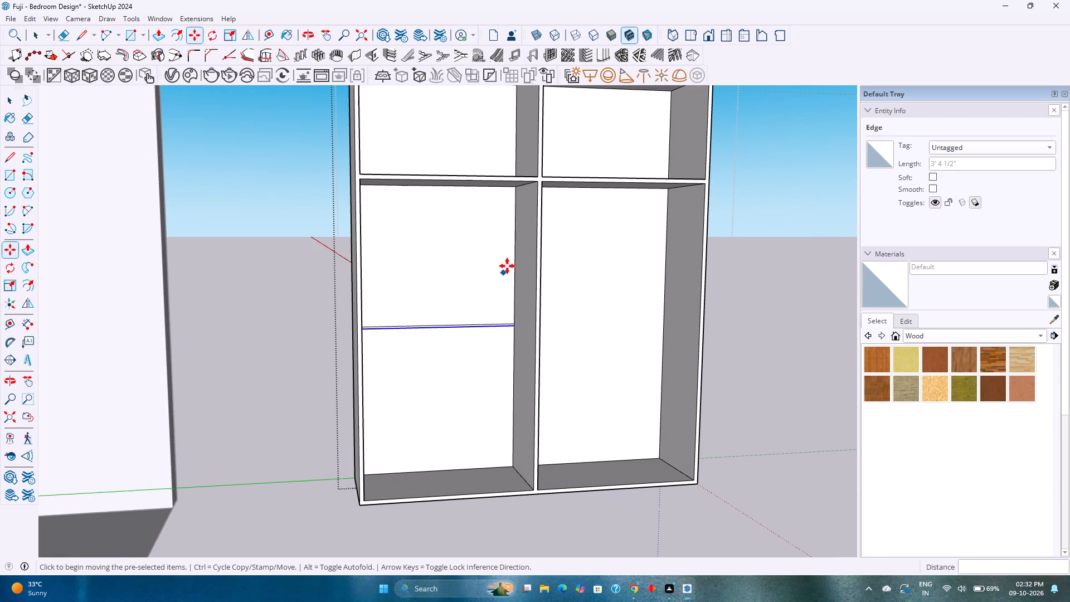
pyautogui.press('Escape')
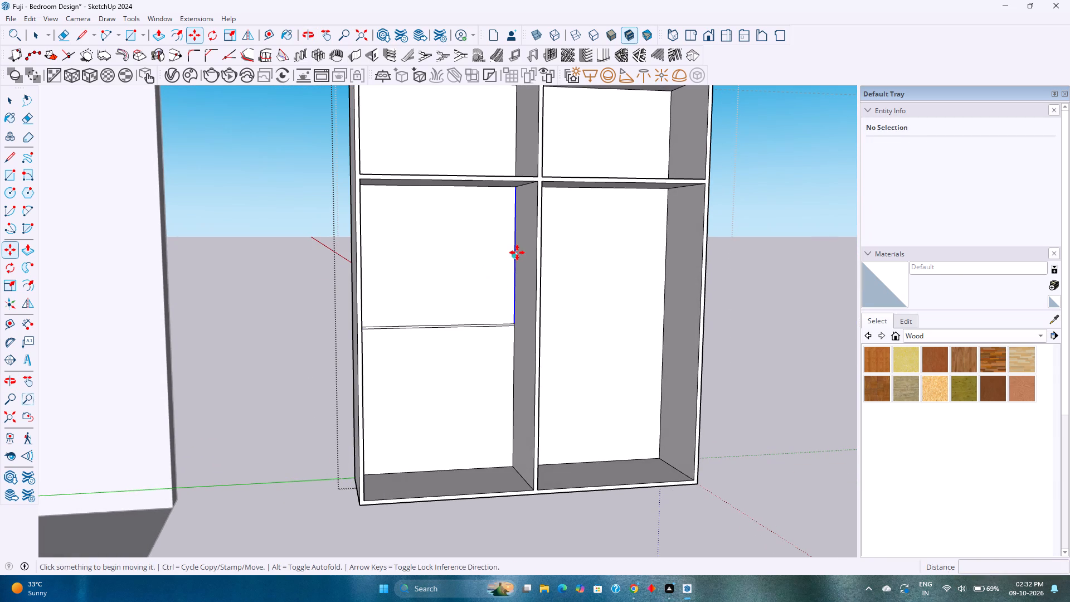
pyautogui.click(517, 253)
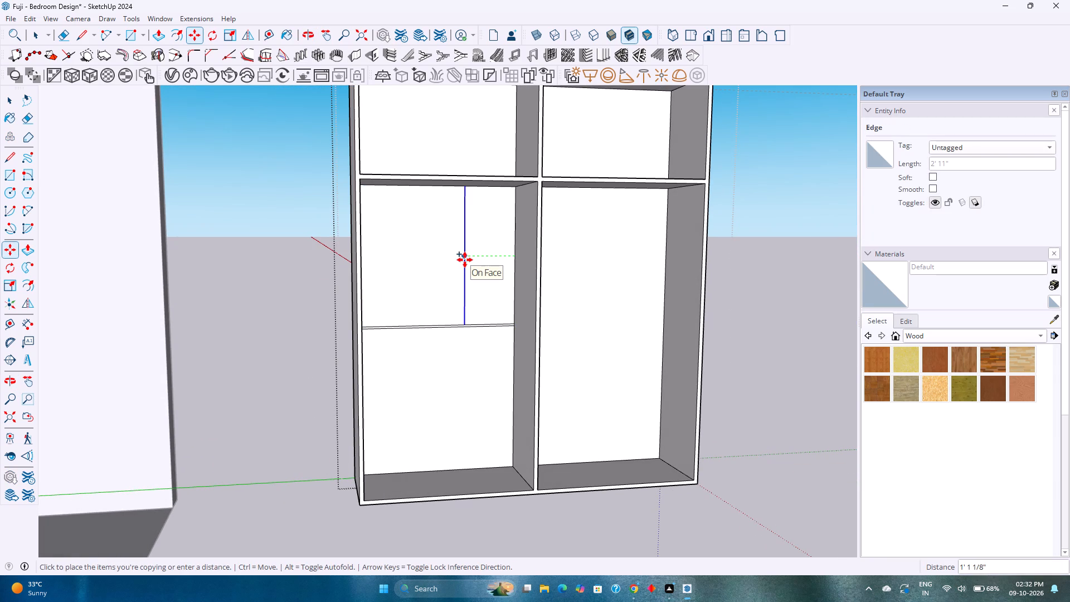
pyautogui.write("1'2")
pyautogui.press('Return')
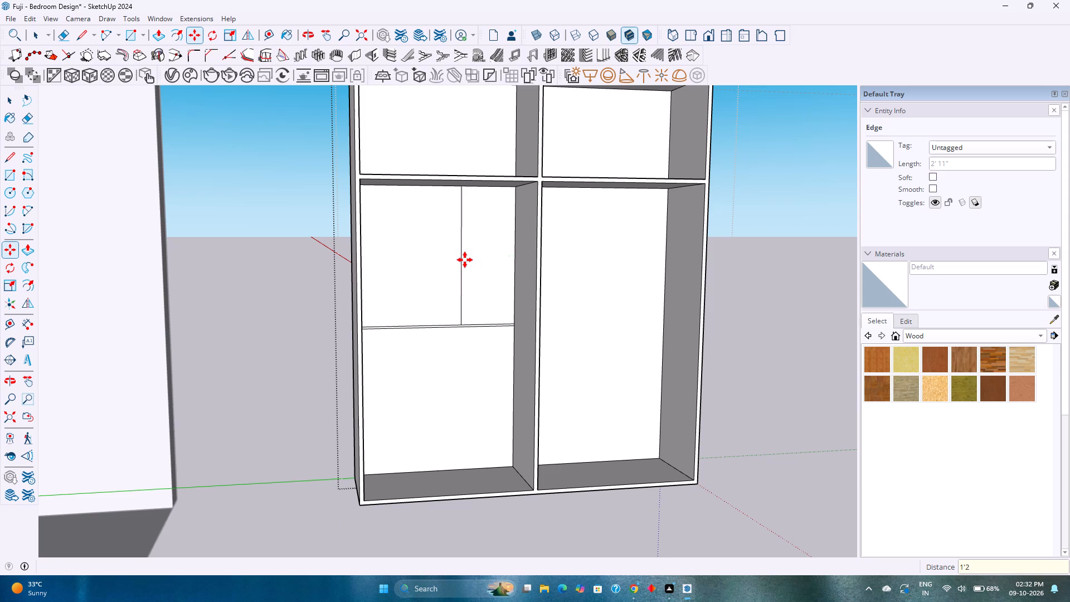
# Copy the new vertical divider line 0.5" toward the left side panel to mark the divider thickness.
pyautogui.scroll(2, 465, 260)
pyautogui.moveTo(465, 260); pyautogui.dragTo(422, 260, button='middle')
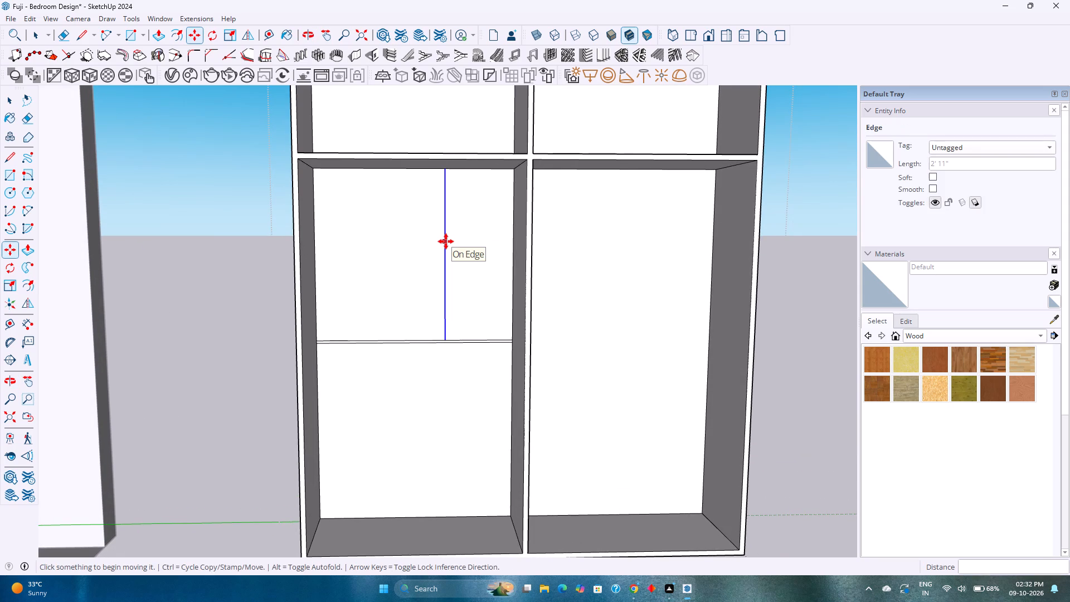
pyautogui.click(446, 241)
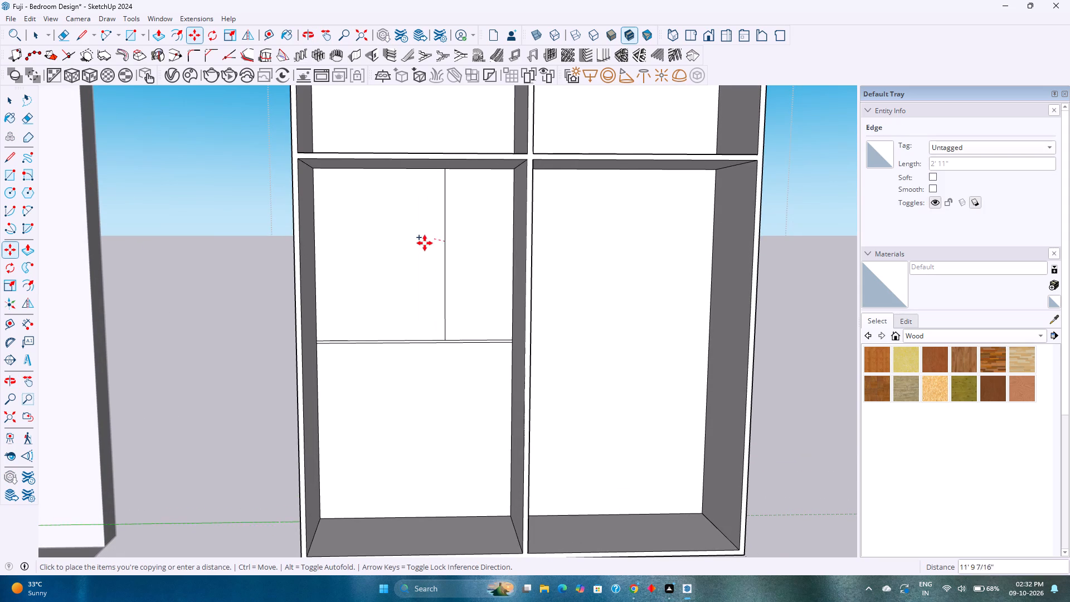
pyautogui.write('0.')
pyautogui.press('5')
pyautogui.press('Return')
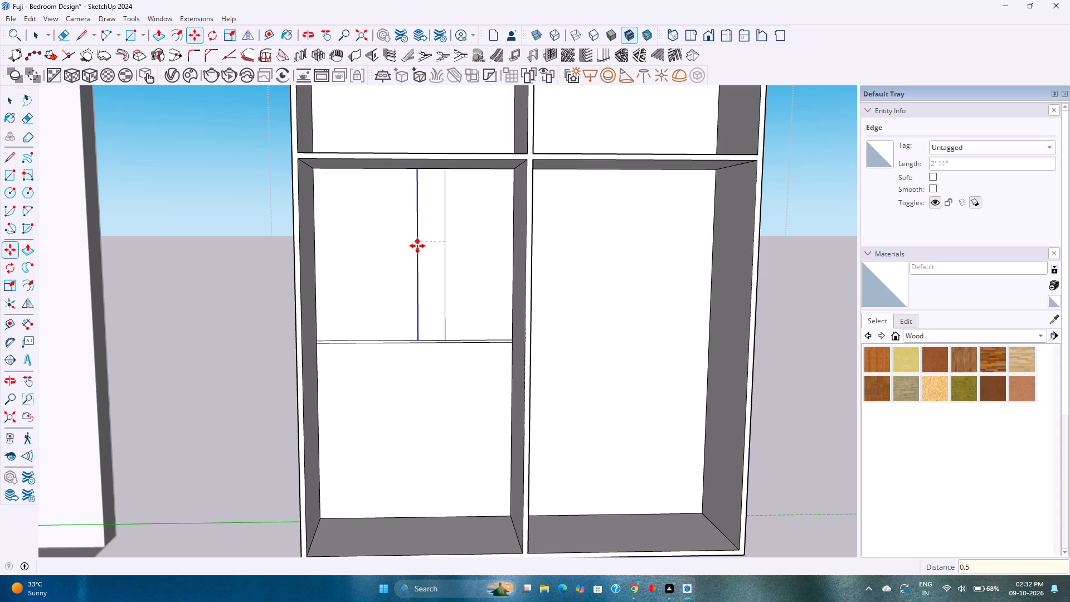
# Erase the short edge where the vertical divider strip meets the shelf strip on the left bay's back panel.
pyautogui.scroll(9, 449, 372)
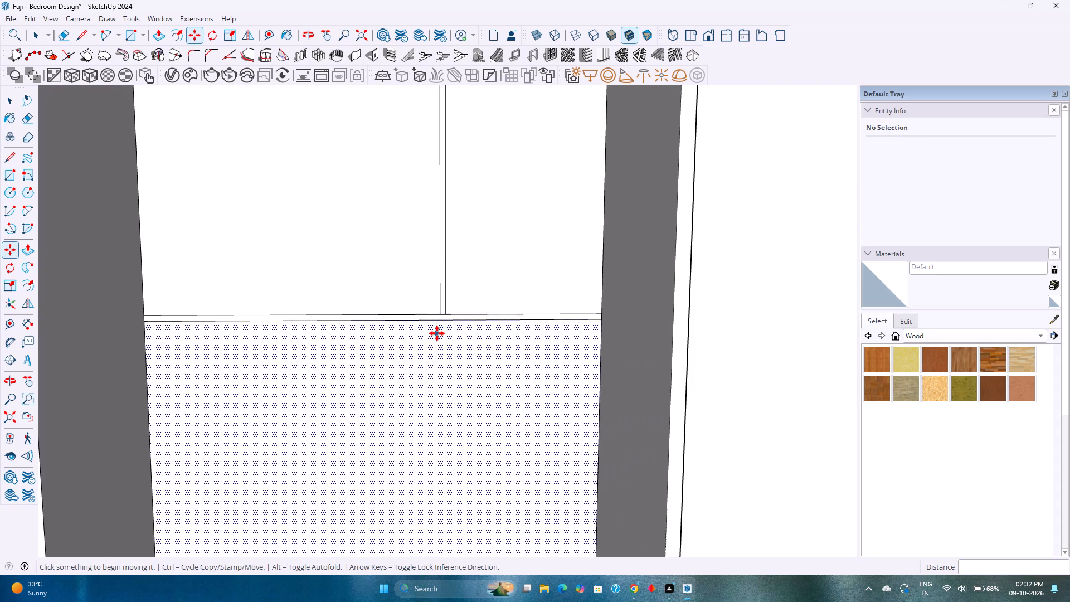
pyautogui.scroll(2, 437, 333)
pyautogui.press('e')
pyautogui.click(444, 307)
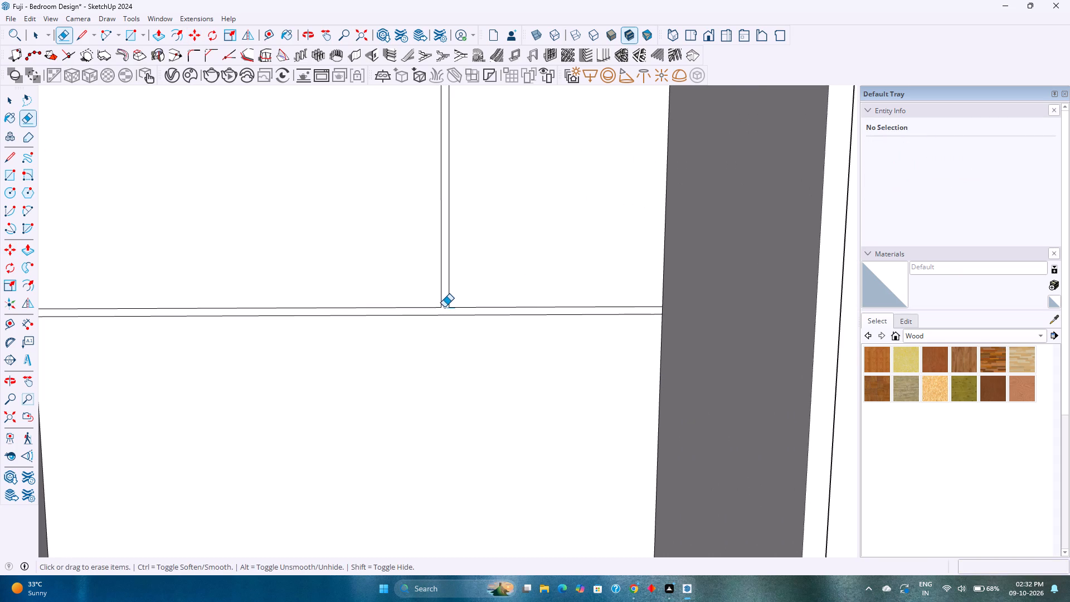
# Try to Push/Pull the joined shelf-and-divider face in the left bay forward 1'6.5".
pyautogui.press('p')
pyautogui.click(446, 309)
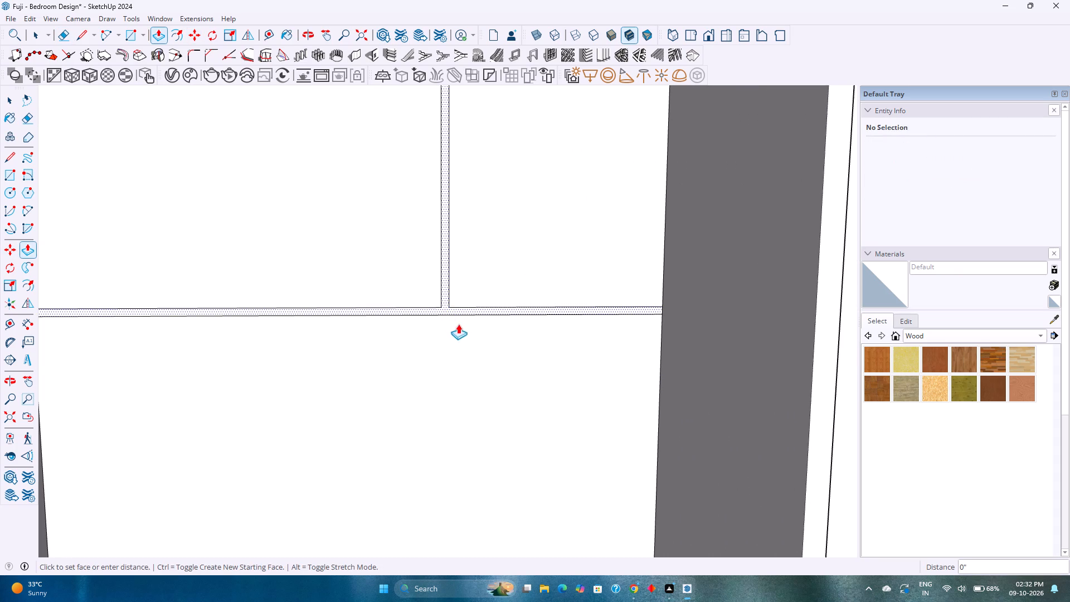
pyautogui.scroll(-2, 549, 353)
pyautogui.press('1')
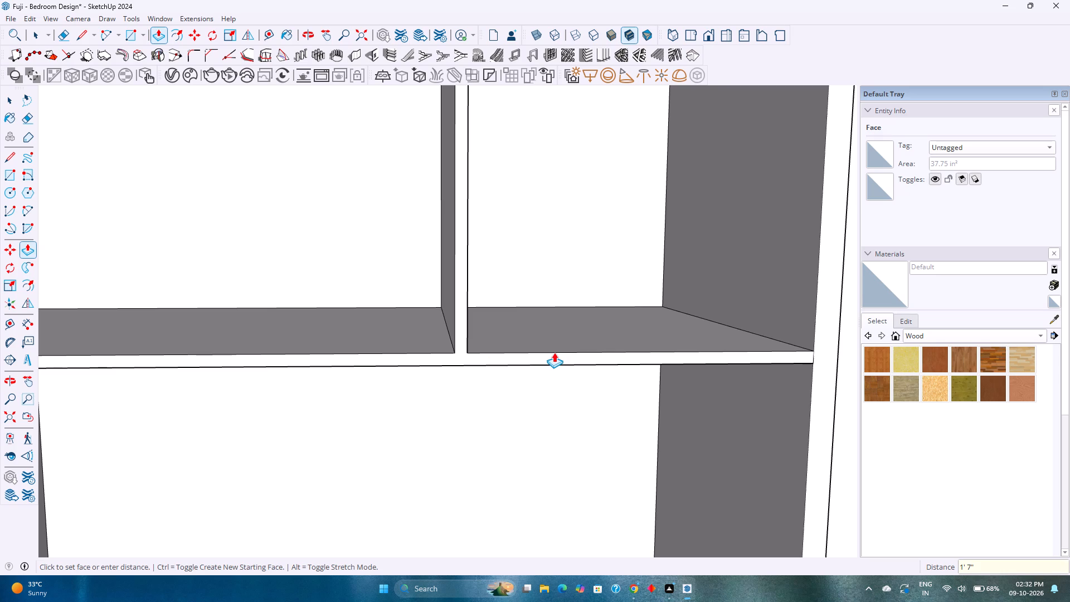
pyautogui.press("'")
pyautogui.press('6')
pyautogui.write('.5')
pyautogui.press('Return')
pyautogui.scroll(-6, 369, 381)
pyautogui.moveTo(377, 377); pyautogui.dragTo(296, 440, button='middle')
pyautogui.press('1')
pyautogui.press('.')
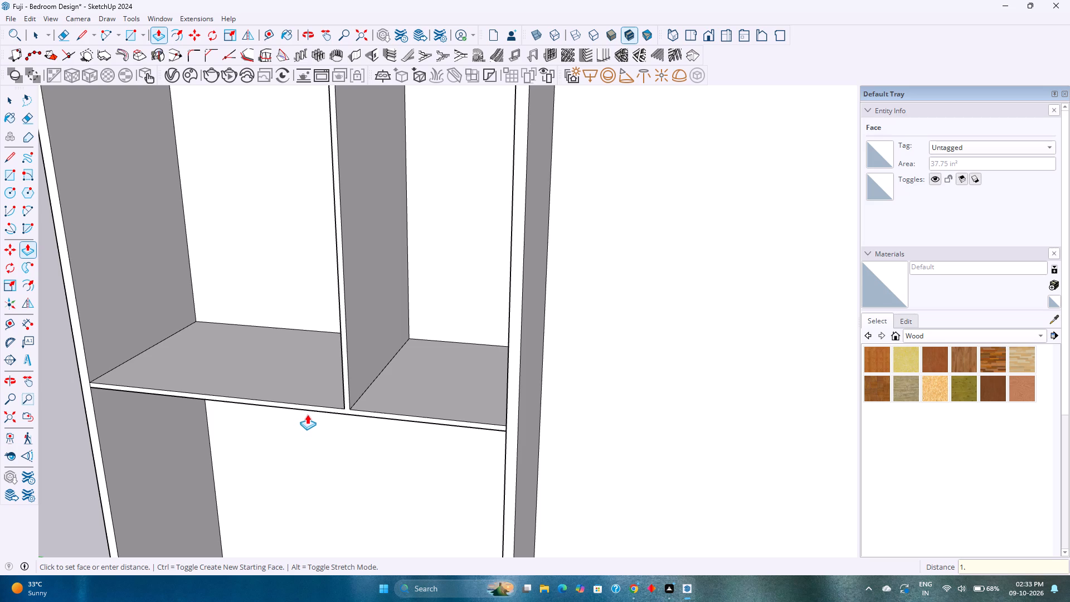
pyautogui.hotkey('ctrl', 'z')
# Erase the short edge between the vertical divider strip and the shelf strip so they form one T-shaped face.
pyautogui.scroll(3, 405, 337)
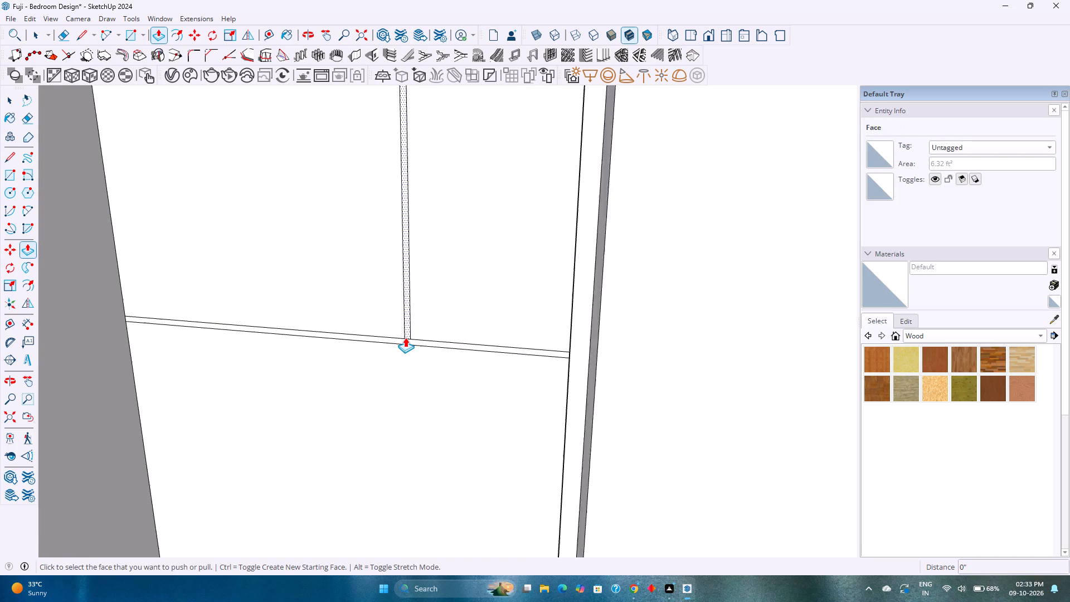
pyautogui.scroll(14, 405, 337)
pyautogui.press('e')
pyautogui.moveTo(406, 331); pyautogui.dragTo(410, 339)
# Push/Pull the joined shelf-and-divider face in the left bay forward 1'6.5".
pyautogui.press('p')
pyautogui.click(407, 349)
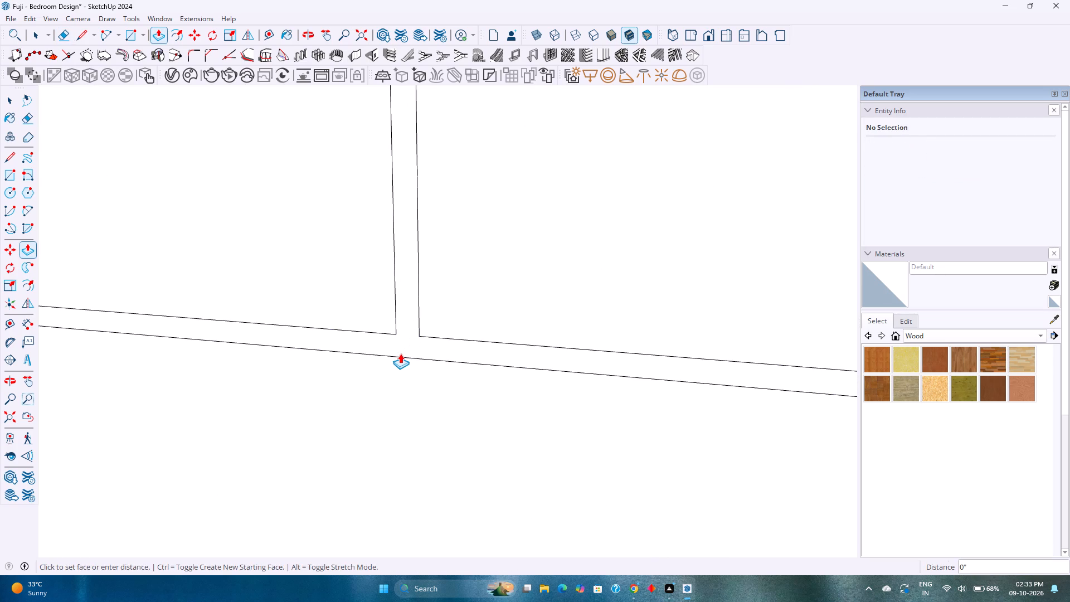
pyautogui.scroll(-10, 358, 377)
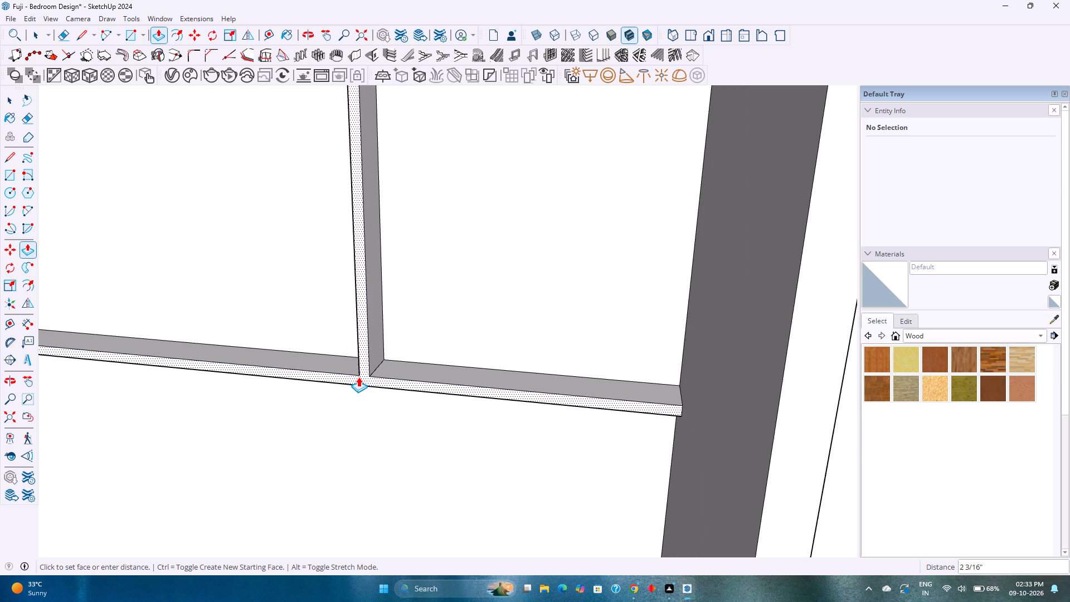
pyautogui.press('1')
pyautogui.write("'6")
pyautogui.write('.5')
pyautogui.press('Return')
# Check the widths of the two compartments on either side of the left bay's new divider with the Dimension tool.
pyautogui.scroll(-10, 359, 374)
pyautogui.keyDown('shift'); pyautogui.moveTo(337, 381); pyautogui.dragTo(400, 384, button='middle'); pyautogui.keyUp('shift')
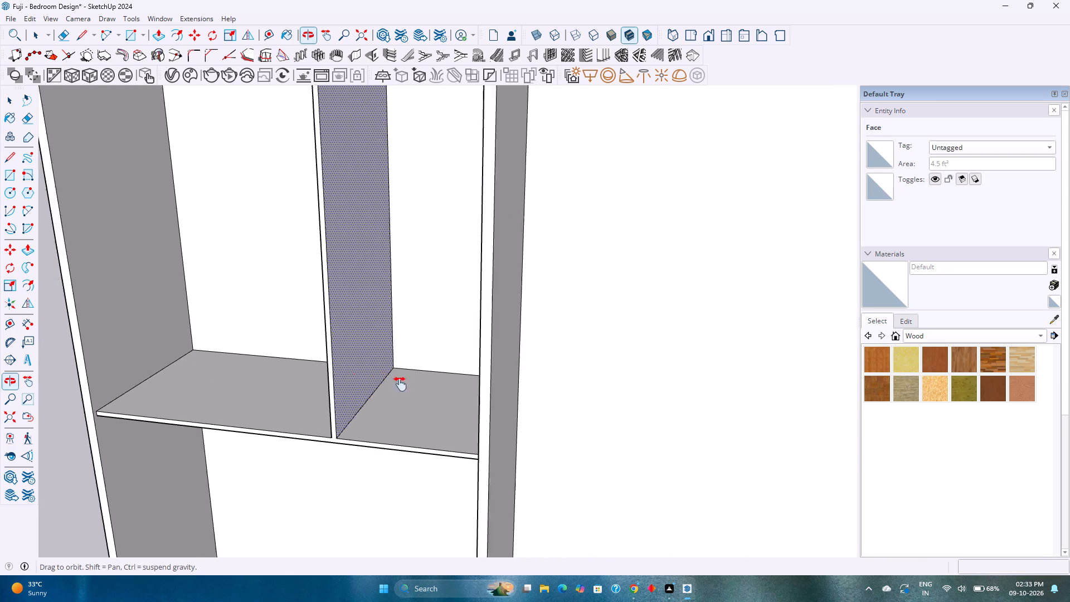
pyautogui.keyDown('shift'); pyautogui.moveTo(400, 384); pyautogui.dragTo(492, 398, button='middle'); pyautogui.keyUp('shift')
pyautogui.scroll(-4, 490, 393)
pyautogui.keyDown('shift'); pyautogui.moveTo(446, 399); pyautogui.dragTo(422, 443, button='middle'); pyautogui.keyUp('shift')
pyautogui.moveTo(400, 435); pyautogui.dragTo(482, 425, button='middle')
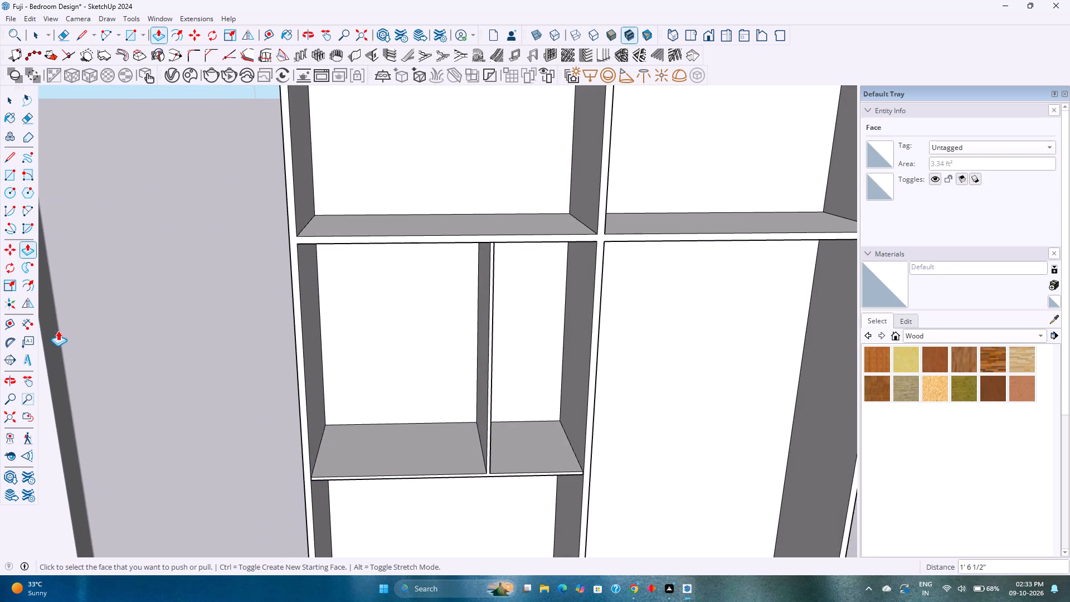
pyautogui.click(30, 327)
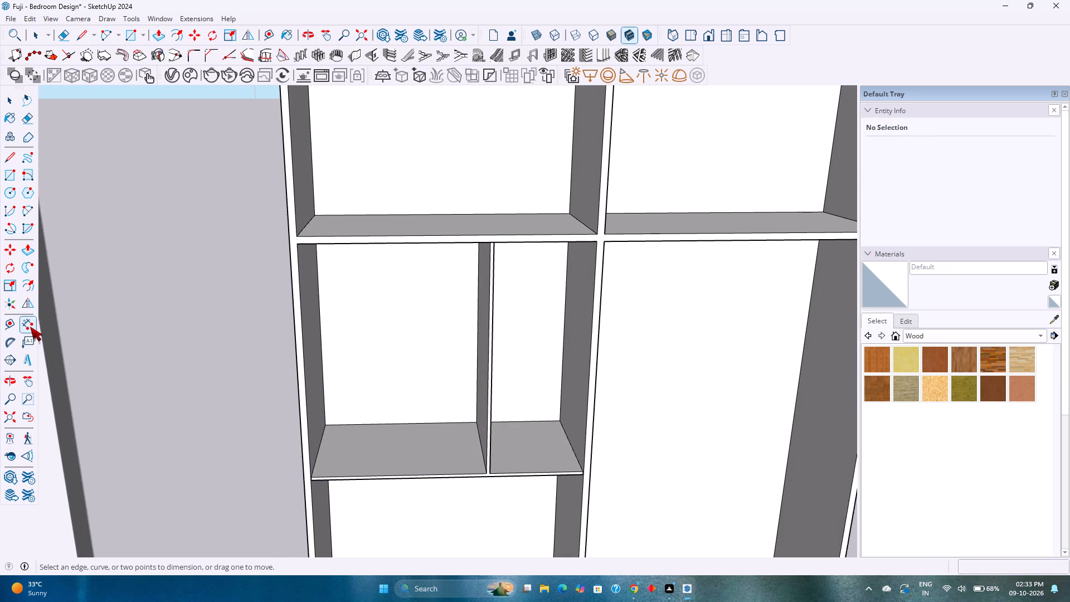
pyautogui.click(384, 424)
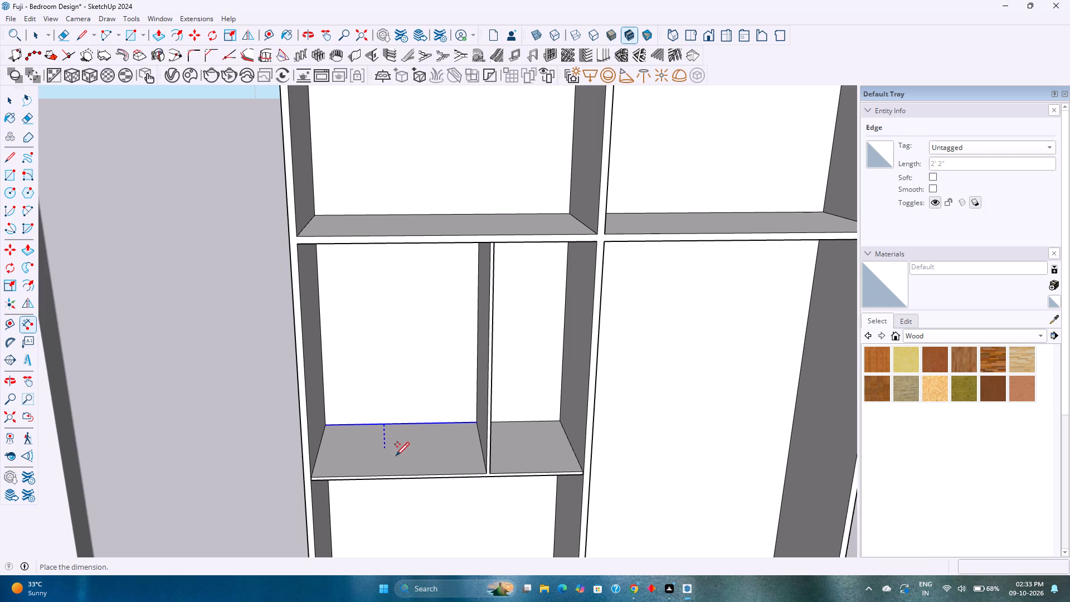
pyautogui.scroll(-5, 313, 417)
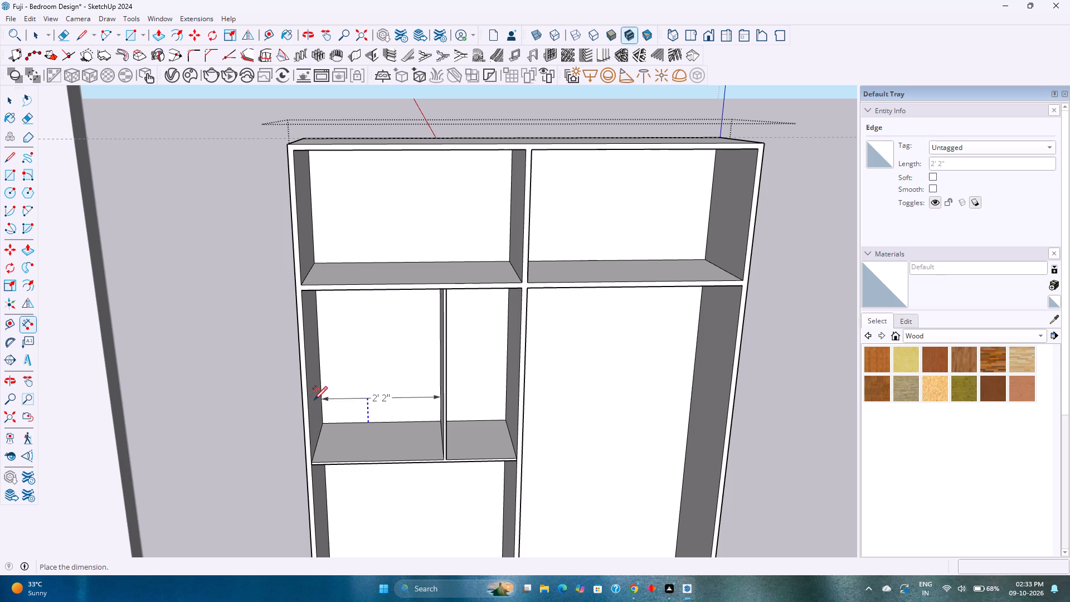
pyautogui.press('Escape')
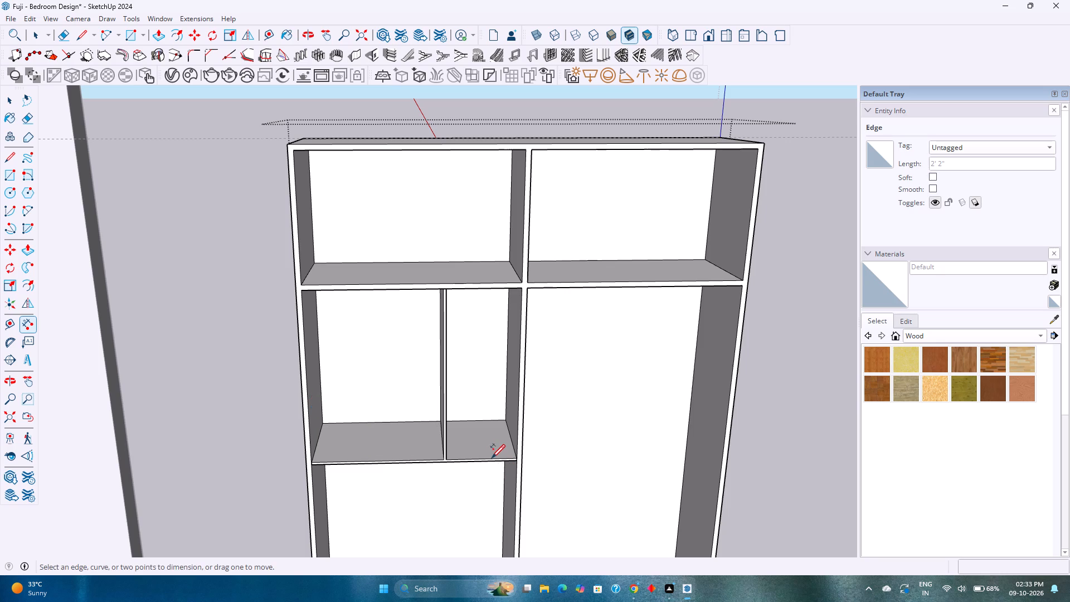
pyautogui.click(492, 458)
pyautogui.press('Escape')
# Copy the shelf's rear edge in the narrow compartment straight up to the compartment's top, dividing the distance into 3 equal spaces.
pyautogui.press('space')
pyautogui.scroll(2, 485, 426)
pyautogui.keyDown('shift'); pyautogui.moveTo(485, 426); pyautogui.dragTo(470, 441, button='middle'); pyautogui.keyUp('shift')
pyautogui.scroll(4, 473, 451)
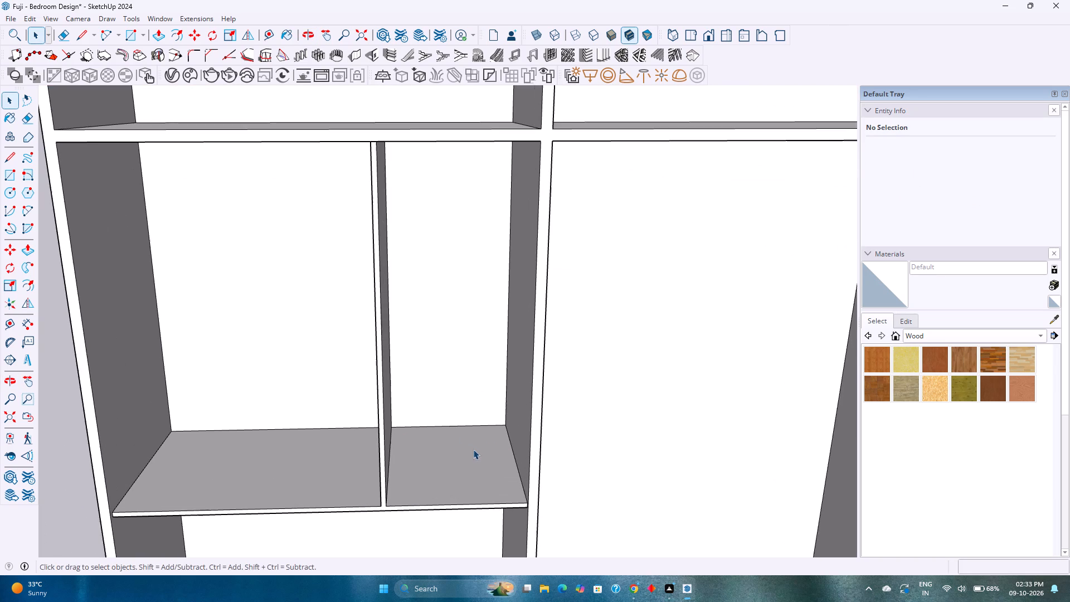
pyautogui.keyDown('shift'); pyautogui.moveTo(476, 443); pyautogui.dragTo(490, 509, button='middle'); pyautogui.keyUp('shift')
pyautogui.moveTo(483, 508); pyautogui.dragTo(470, 436, button='middle')
pyautogui.scroll(-2, 473, 432)
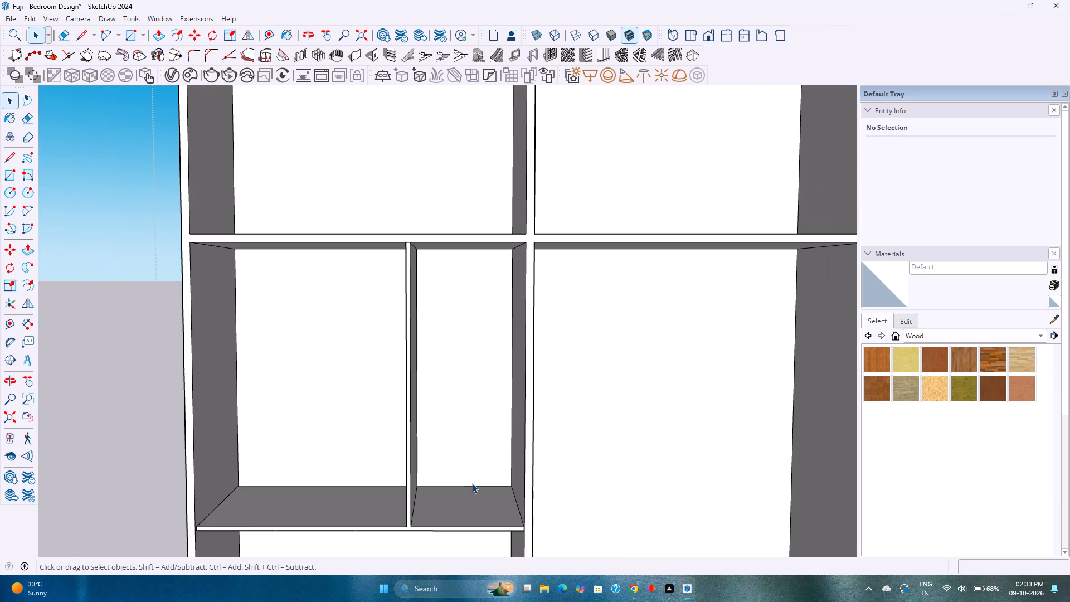
pyautogui.click(472, 483)
pyautogui.click(474, 485)
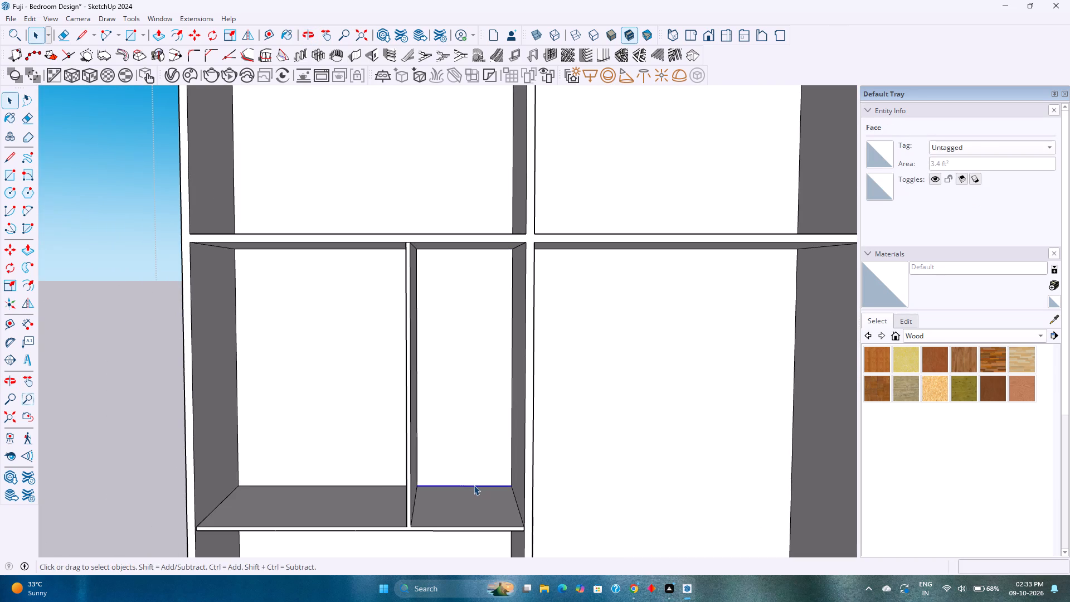
pyautogui.press('m')
pyautogui.click(474, 485)
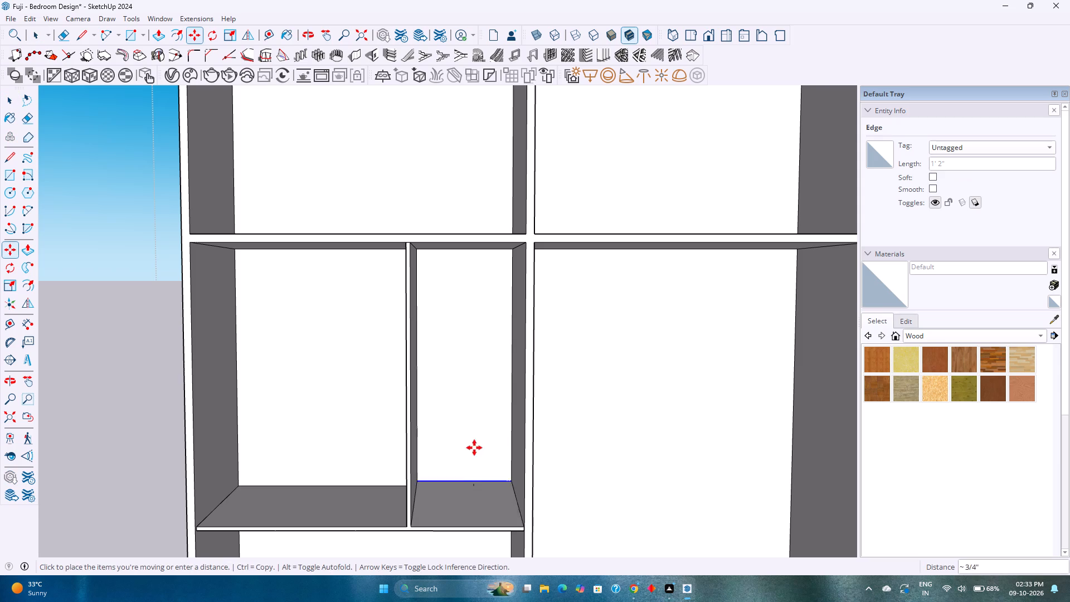
pyautogui.keyDown('shift'); pyautogui.moveTo(475, 371); pyautogui.dragTo(489, 450, button='middle'); pyautogui.keyUp('shift')
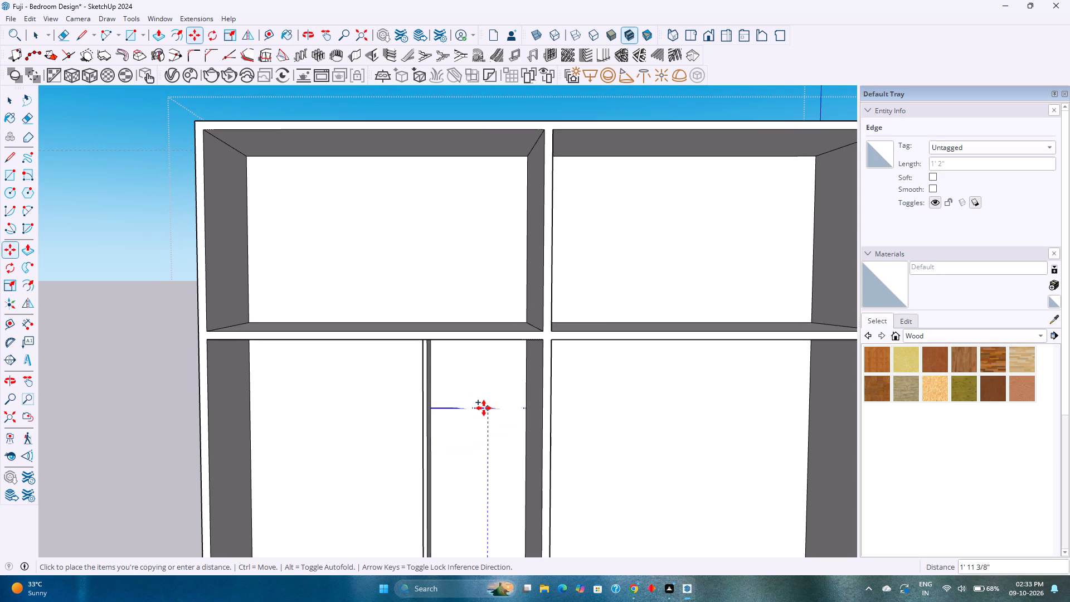
pyautogui.press('Up')
pyautogui.moveTo(485, 408); pyautogui.dragTo(481, 346, button='middle')
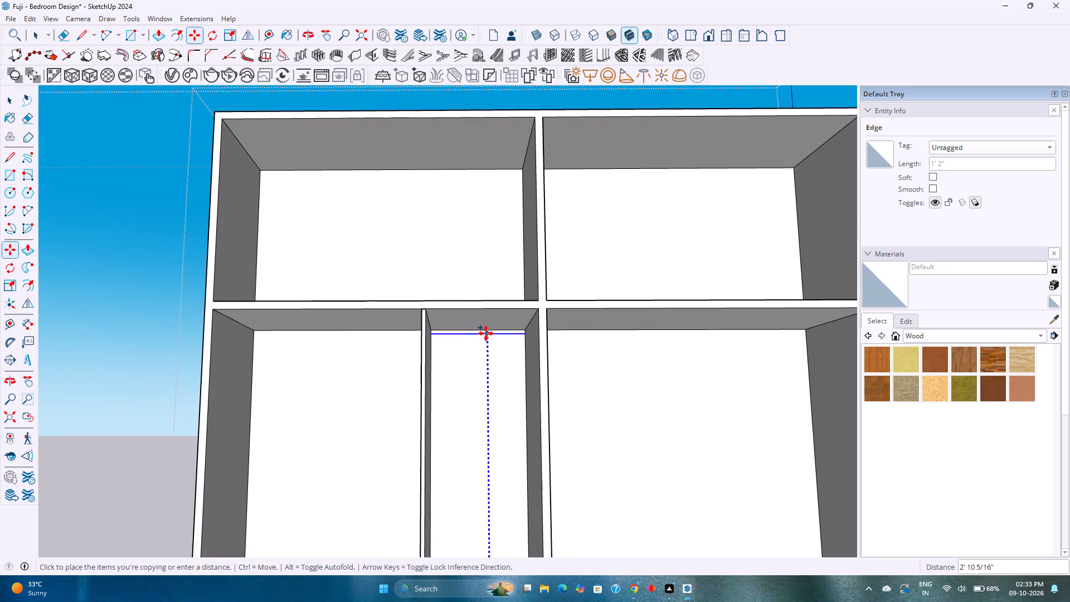
pyautogui.click(487, 332)
pyautogui.press('/')
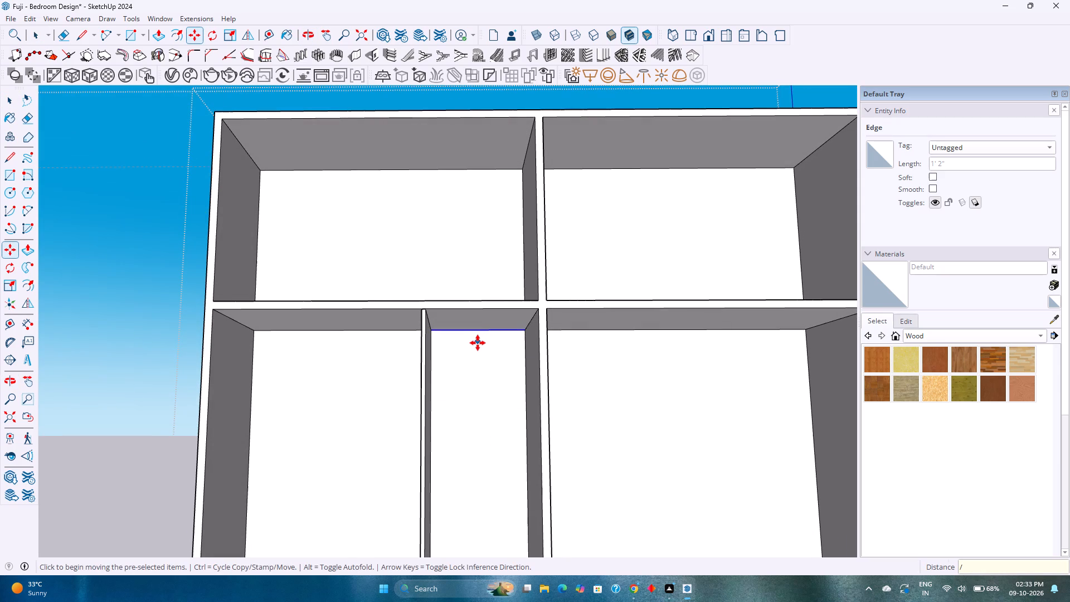
pyautogui.press('3')
pyautogui.press('Return')
# Move the two intermediate shelf lines in the narrow compartment 0.25" up.
pyautogui.scroll(-3, 476, 376)
pyautogui.moveTo(476, 379); pyautogui.dragTo(487, 421, button='middle')
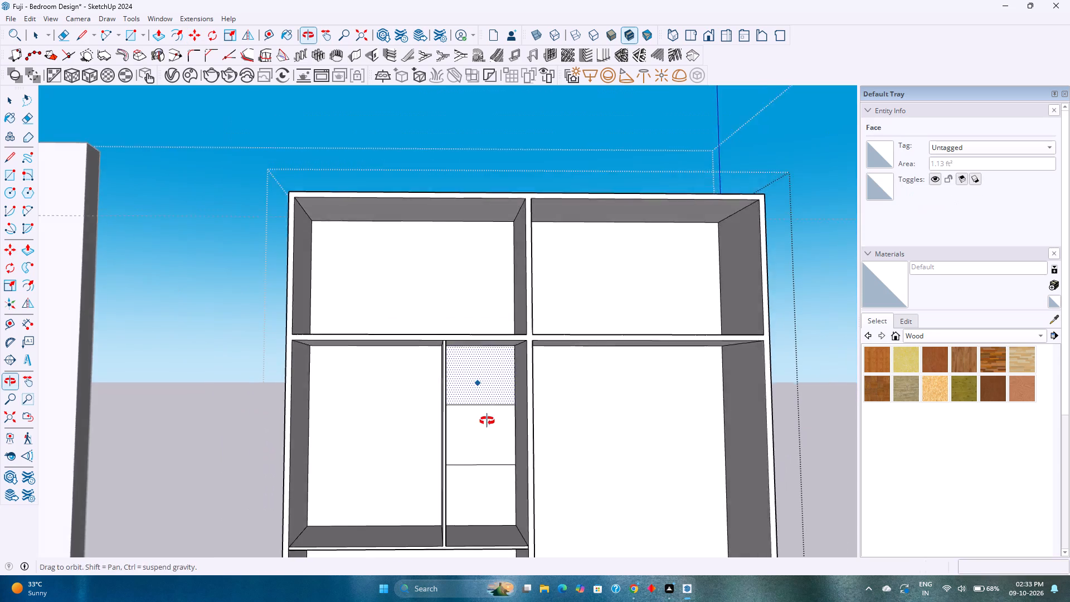
pyautogui.moveTo(487, 421); pyautogui.dragTo(487, 426, button='middle')
pyautogui.press('space')
pyautogui.click(490, 467)
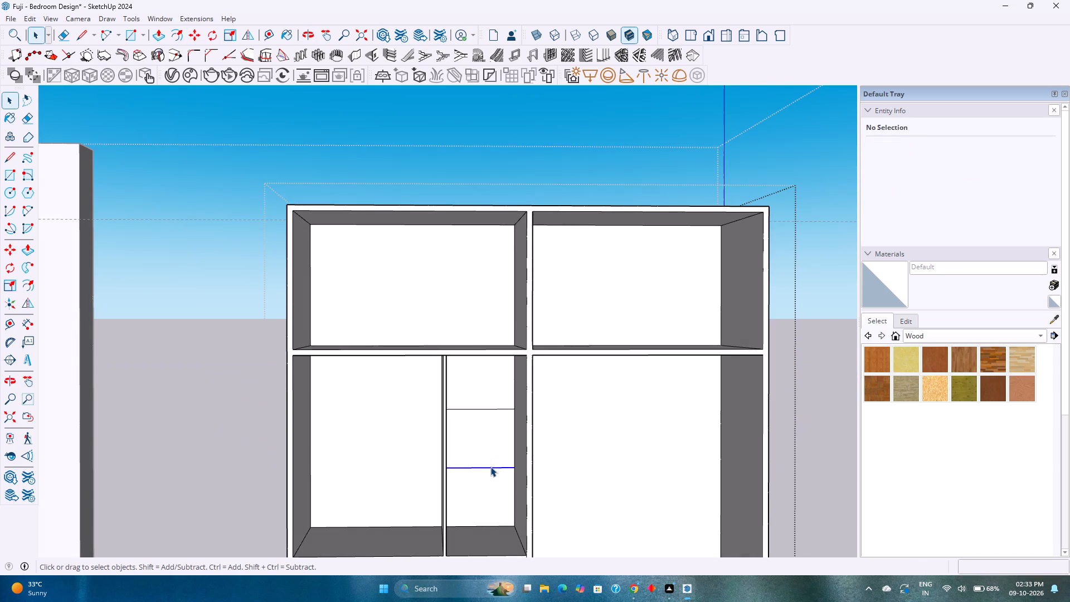
pyautogui.keyDown('ctrl'); pyautogui.click(474, 409); pyautogui.keyUp('ctrl')
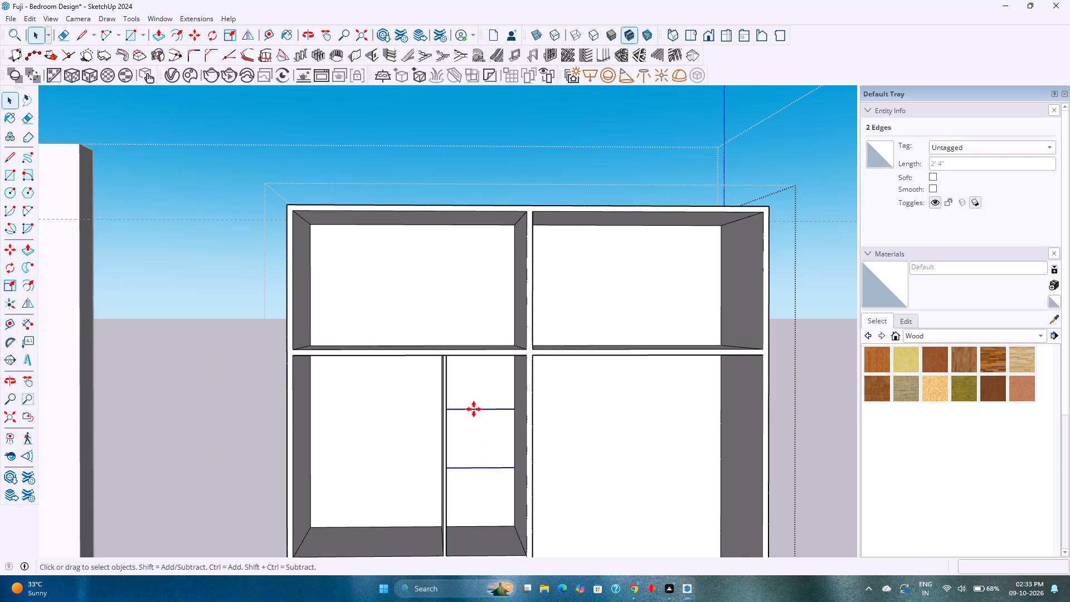
pyautogui.press('m')
pyautogui.press('Up')
pyautogui.click(474, 409)
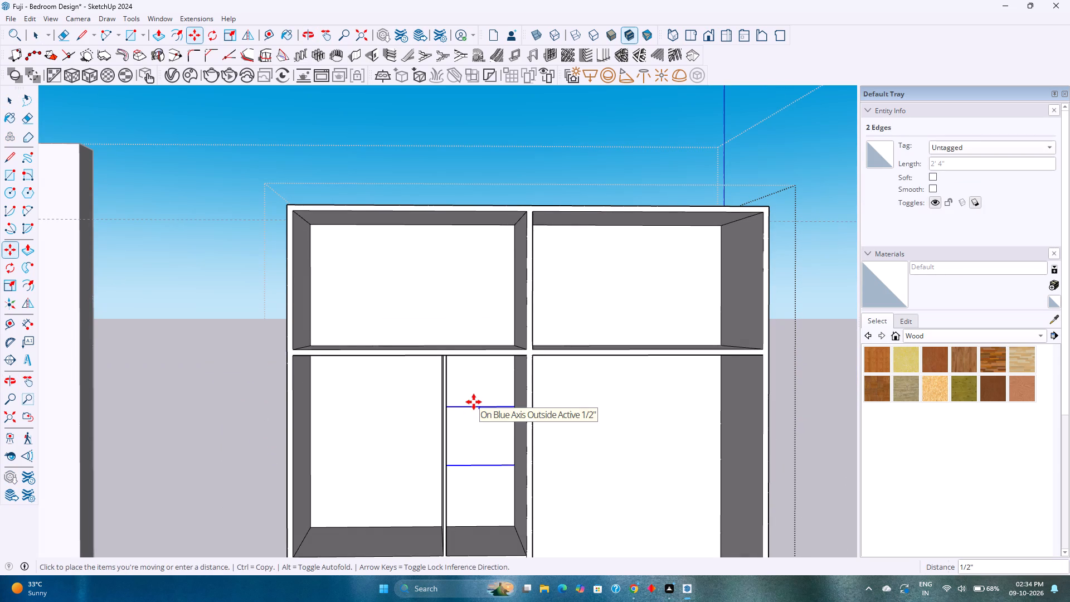
pyautogui.write('0.25')
pyautogui.press('Return')
# Copy both intermediate shelf lines 0.5" down to mark the shelf thickness.
pyautogui.click(481, 406)
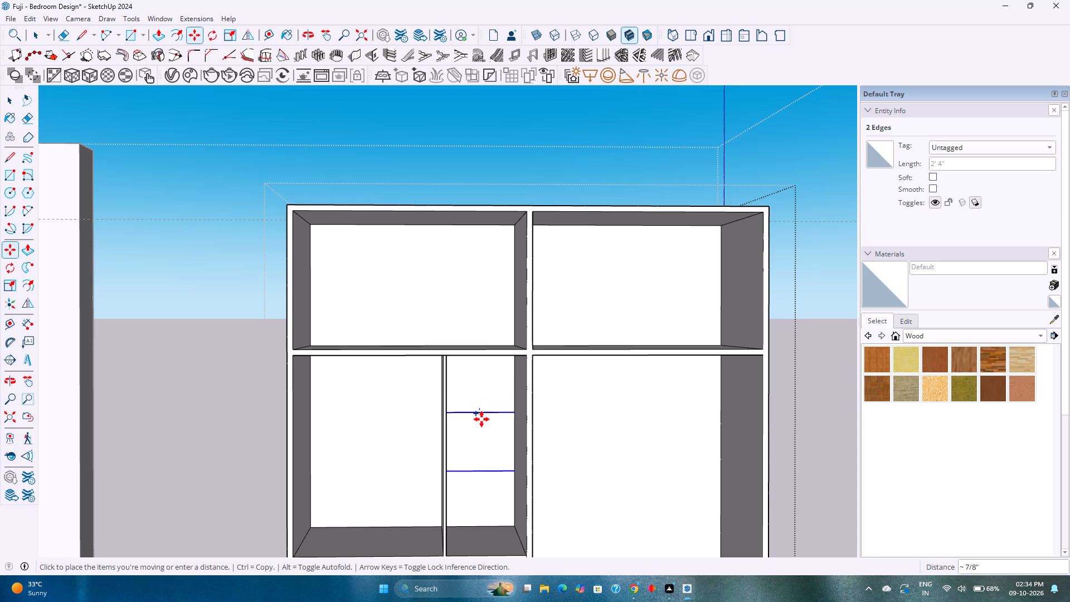
pyautogui.press('0')
pyautogui.write('.2')
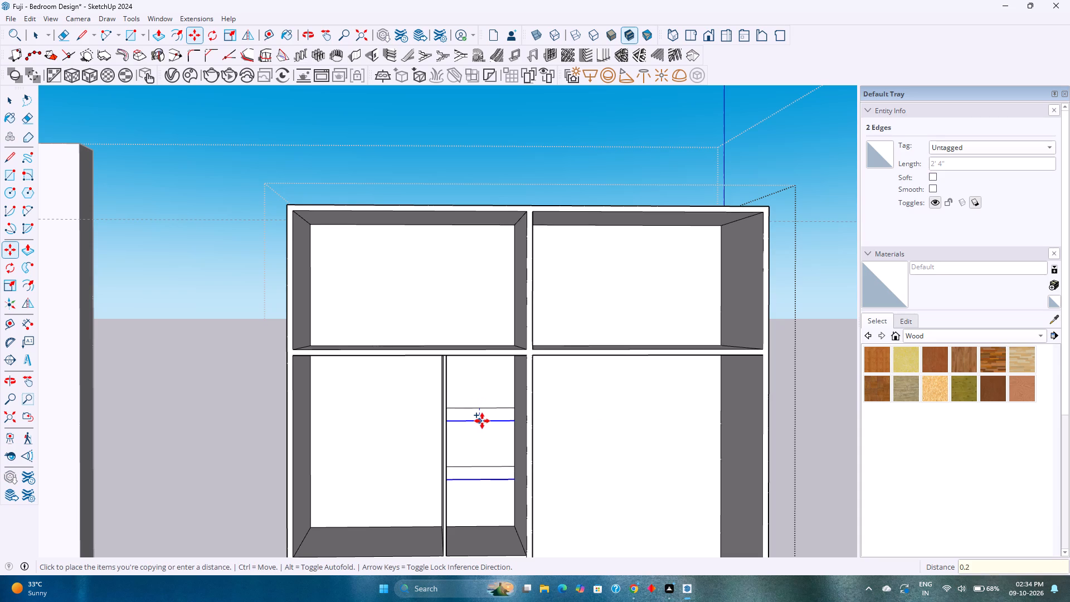
pyautogui.press('BackSpace')
pyautogui.press('5')
pyautogui.press('Return')
# Push/Pull the two thin shelf strips in the narrow compartment forward 1'6 1/2" to form the shelves.
pyautogui.scroll(2, 488, 425)
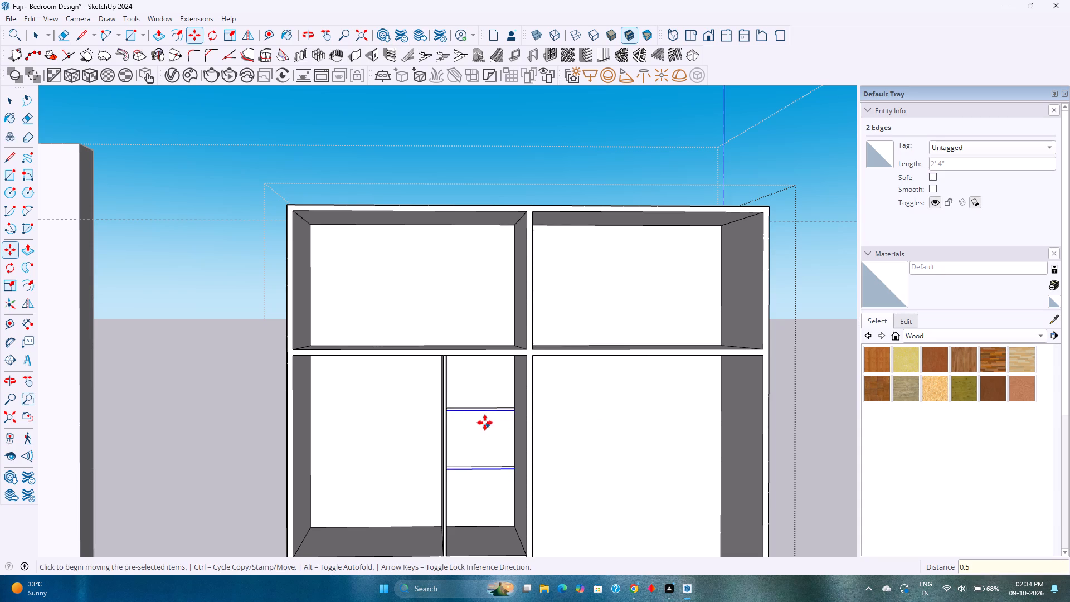
pyautogui.scroll(4, 485, 423)
pyautogui.press('p')
pyautogui.doubleClick(484, 400)
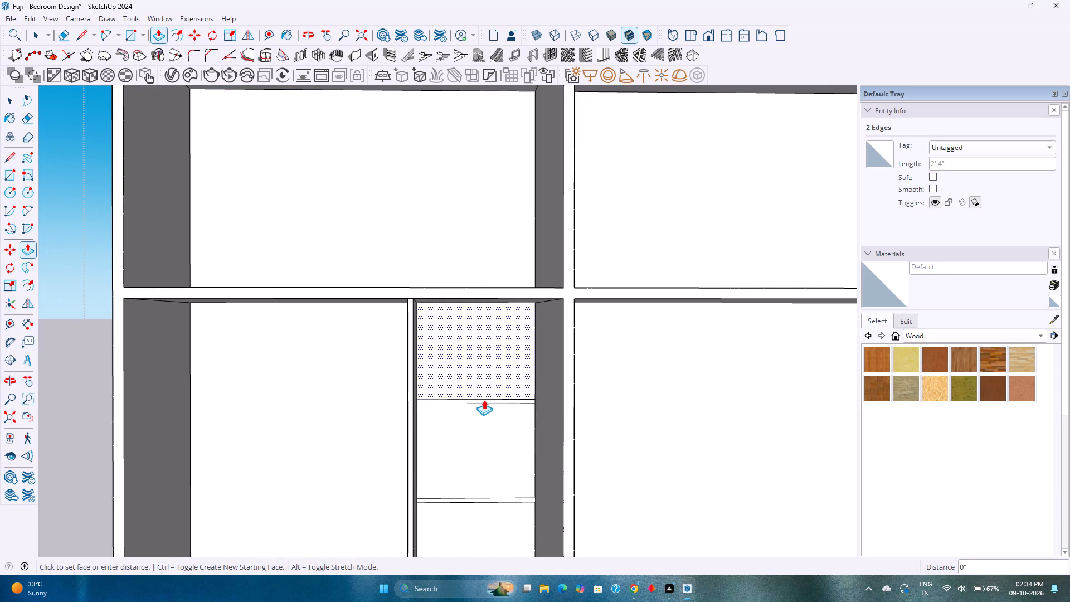
pyautogui.hotkey('ctrl', 'z')
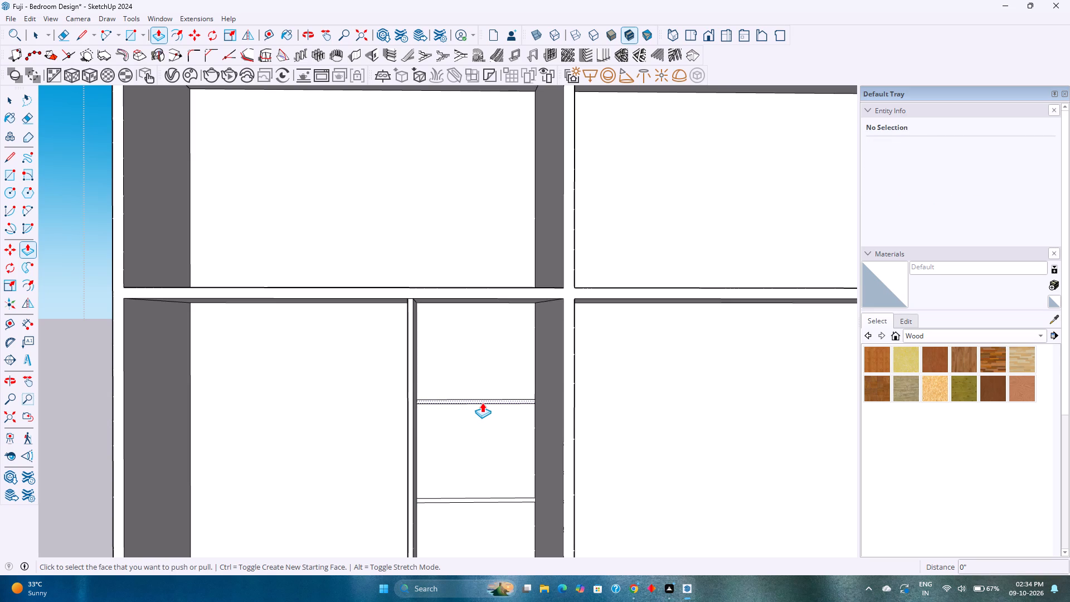
pyautogui.doubleClick(482, 402)
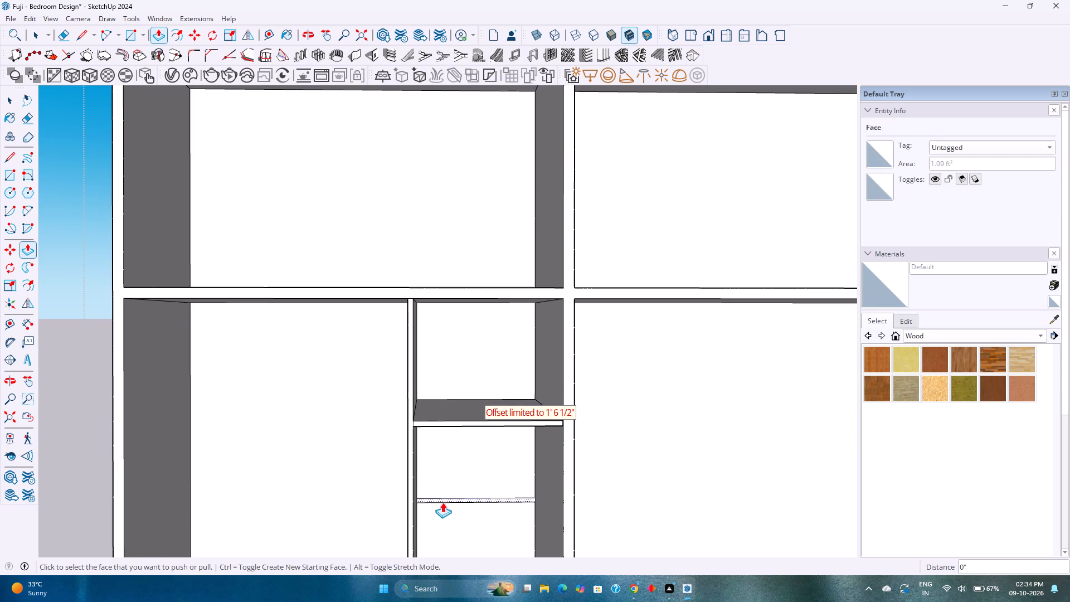
pyautogui.doubleClick(446, 501)
pyautogui.moveTo(446, 500); pyautogui.dragTo(333, 477, button='middle')
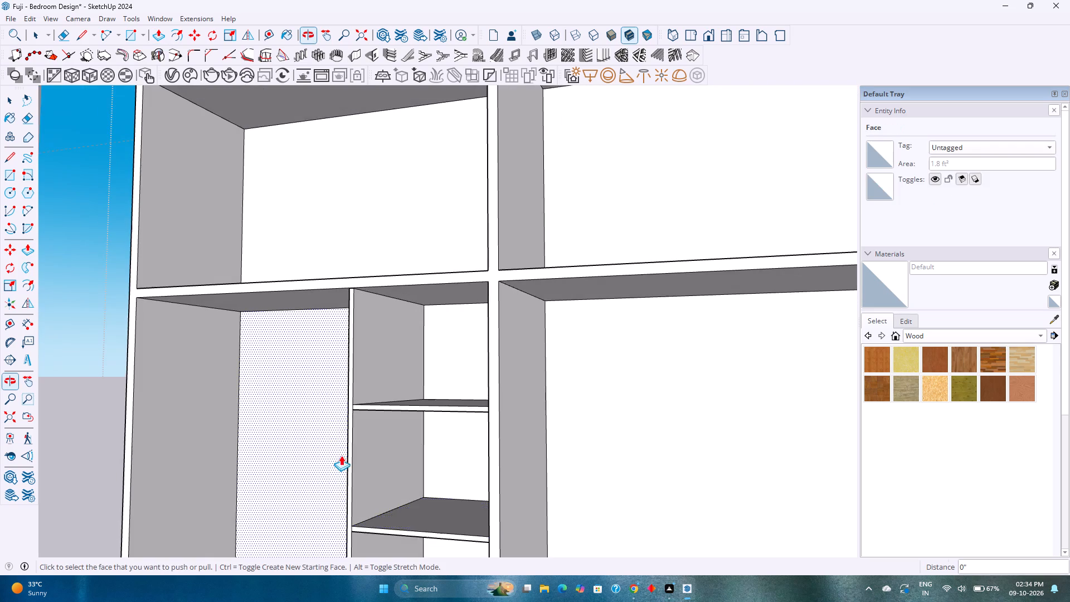
# Erase the short vertical edges where the two narrow-compartment shelf fronts meet the vertical divider.
pyautogui.scroll(14, 341, 417)
pyautogui.press('e')
pyautogui.click(403, 459)
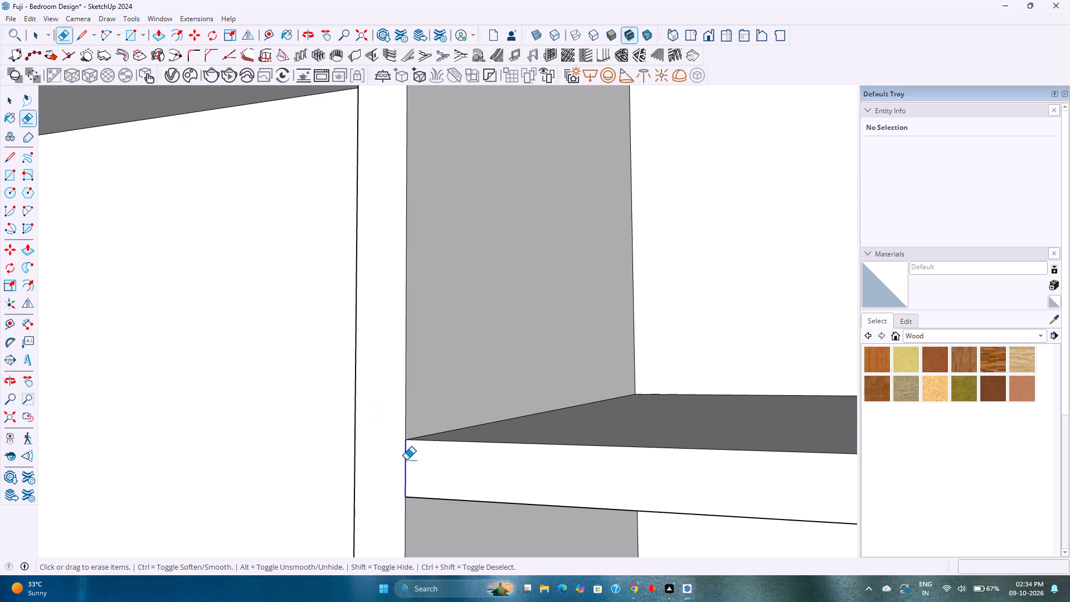
pyautogui.scroll(-18, 408, 461)
pyautogui.keyDown('shift'); pyautogui.moveTo(421, 476); pyautogui.dragTo(421, 415, button='middle'); pyautogui.keyUp('shift')
pyautogui.scroll(-6, 426, 410)
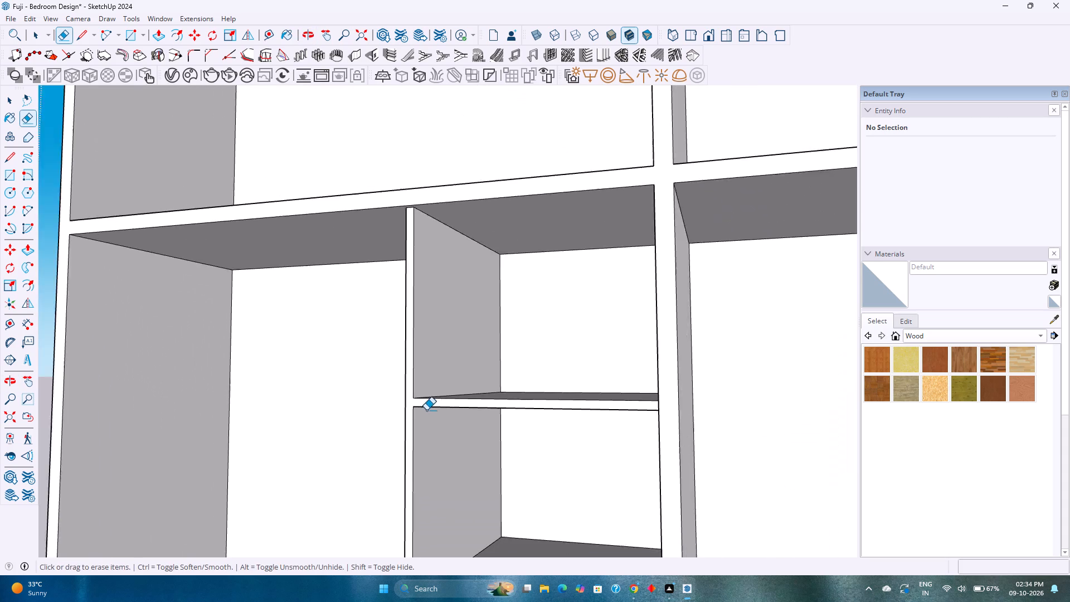
pyautogui.scroll(-6, 426, 410)
pyautogui.keyDown('shift'); pyautogui.moveTo(449, 460); pyautogui.dragTo(454, 401, button='middle'); pyautogui.keyUp('shift')
pyautogui.scroll(15, 426, 469)
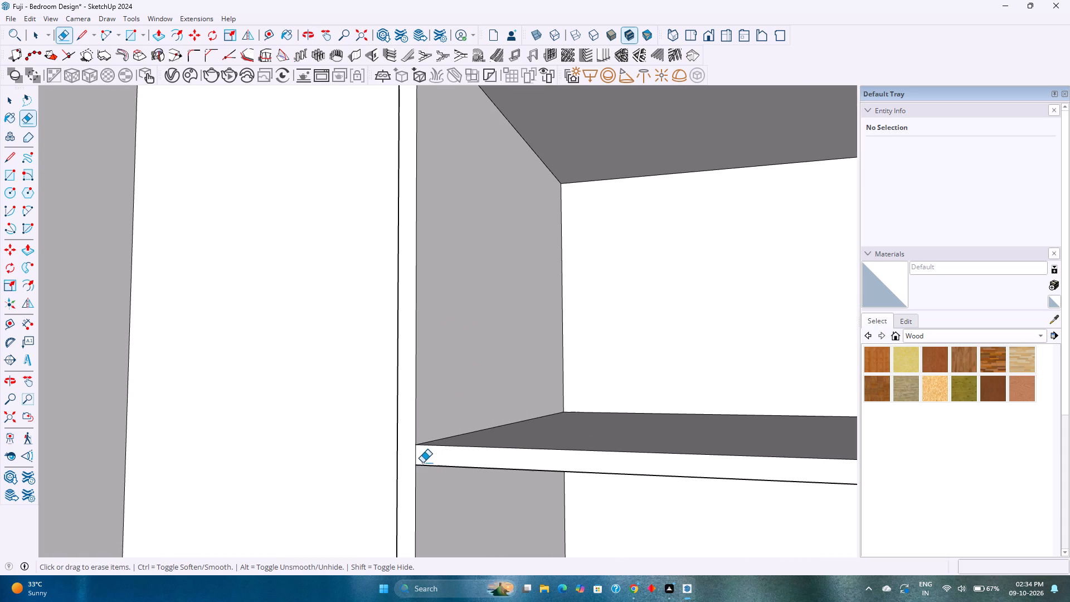
pyautogui.click(415, 452)
pyautogui.press('space')
# Examine the wardrobe's shelves, divider and remaining open compartments from several angles.
pyautogui.scroll(-5, 415, 452)
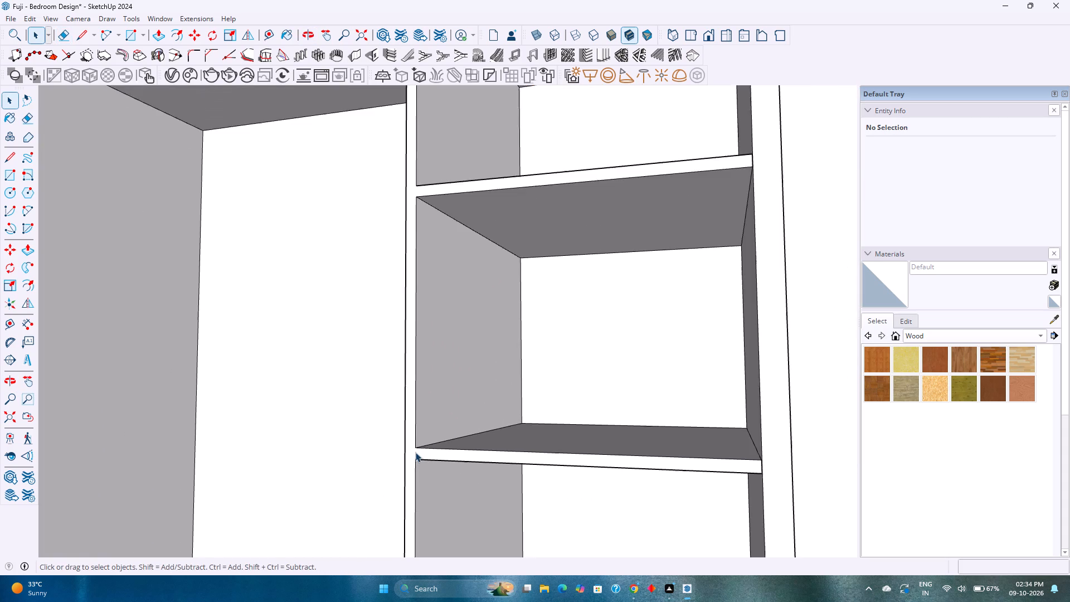
pyautogui.scroll(-7, 415, 452)
pyautogui.keyDown('shift'); pyautogui.moveTo(419, 468); pyautogui.dragTo(406, 401, button='middle'); pyautogui.keyUp('shift')
pyautogui.scroll(-9, 405, 387)
pyautogui.keyDown('shift'); pyautogui.moveTo(393, 400); pyautogui.dragTo(368, 342, button='middle'); pyautogui.keyUp('shift')
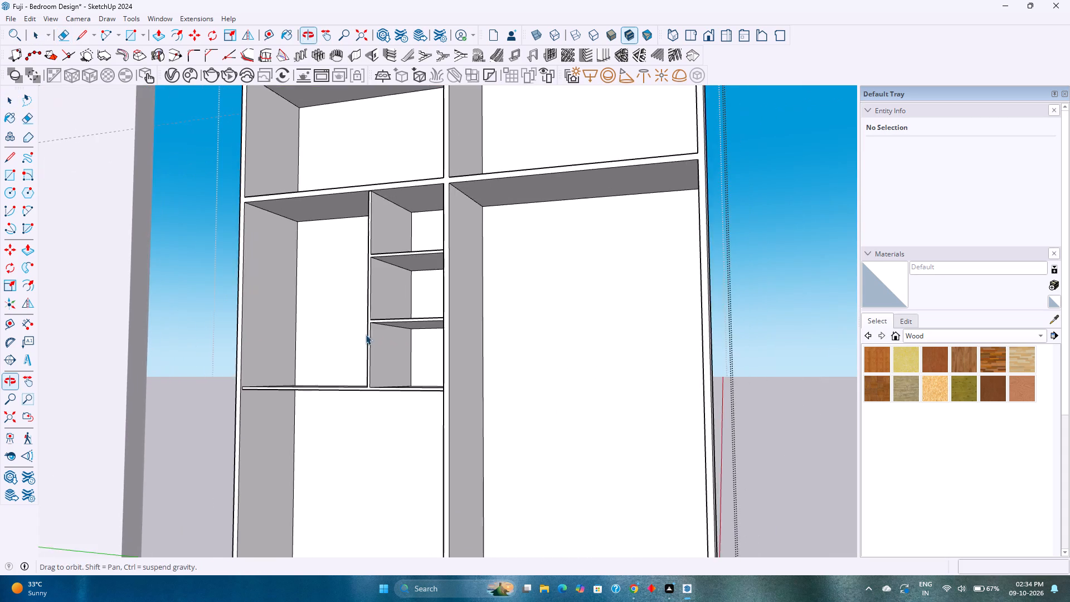
pyautogui.moveTo(366, 334); pyautogui.dragTo(524, 365, button='middle')
pyautogui.keyDown('shift'); pyautogui.moveTo(407, 435); pyautogui.dragTo(495, 351, button='middle'); pyautogui.keyUp('shift')
pyautogui.moveTo(510, 405); pyautogui.dragTo(439, 368, button='middle')
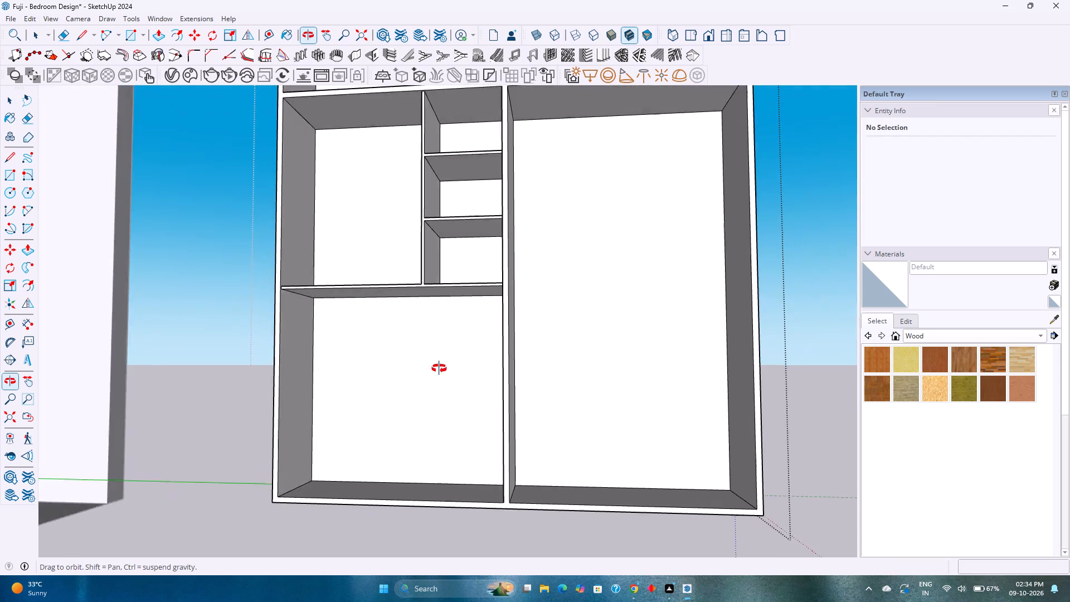
pyautogui.moveTo(439, 368); pyautogui.dragTo(483, 430, button='middle')
pyautogui.scroll(-6, 479, 426)
pyautogui.moveTo(470, 416); pyautogui.dragTo(376, 370, button='middle')
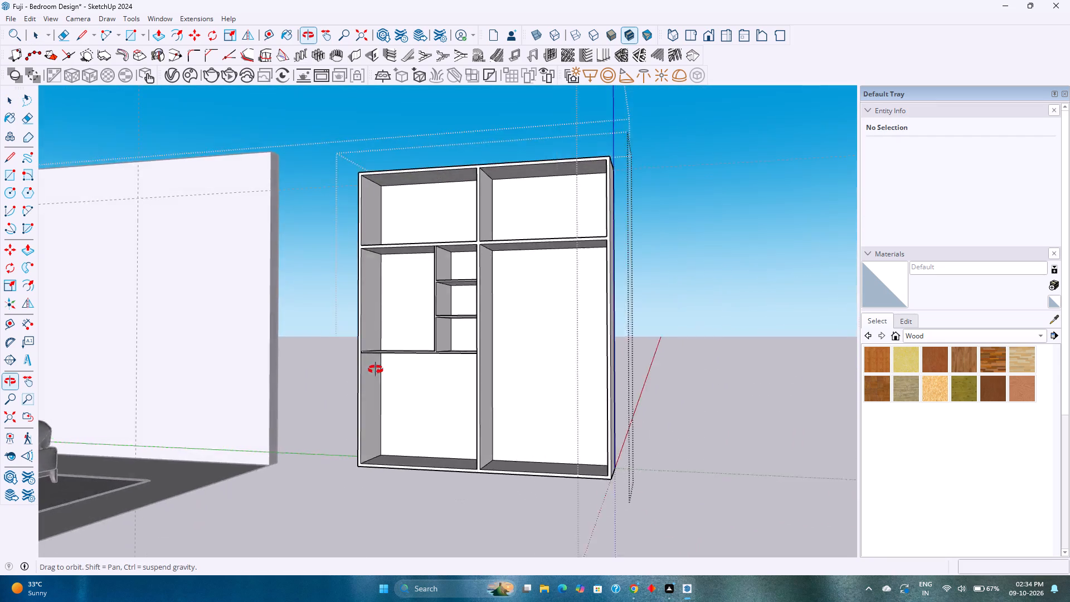
pyautogui.moveTo(376, 370); pyautogui.dragTo(381, 363, button='middle')
# Copy the rear bottom edge of the shelf beneath the vertical divider 1'6" straight down on the back panel.
pyautogui.scroll(3, 403, 364)
pyautogui.moveTo(406, 367); pyautogui.dragTo(459, 333, button='middle')
pyautogui.scroll(3, 434, 343)
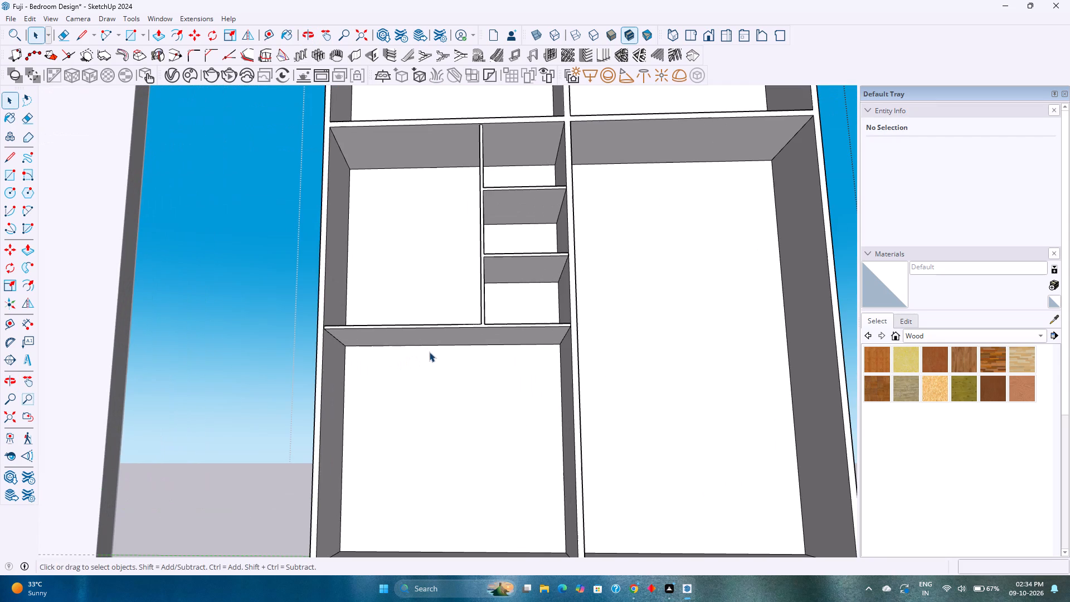
pyautogui.click(434, 347)
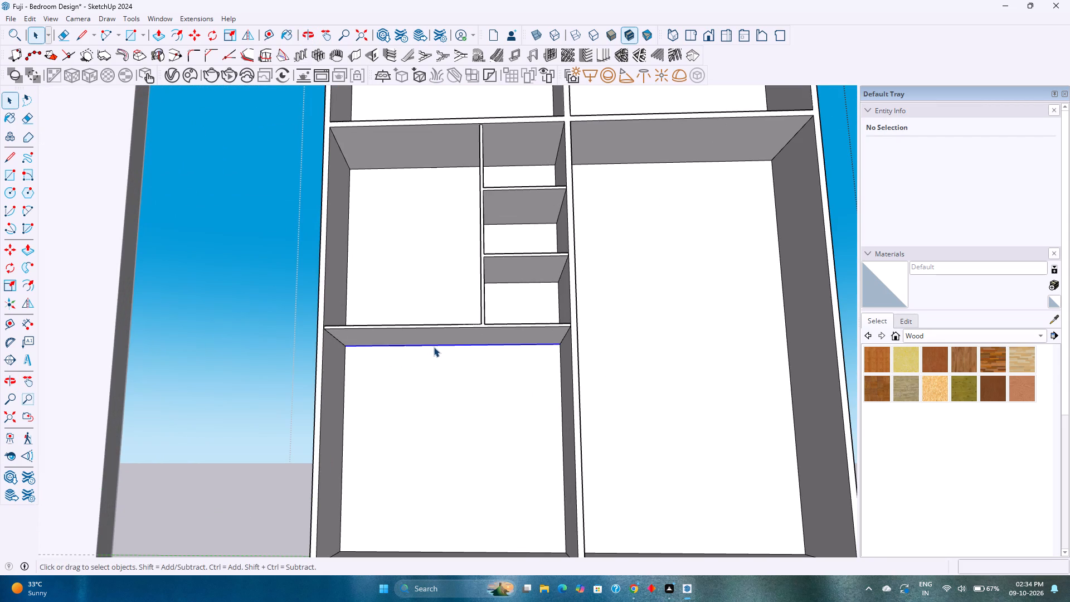
pyautogui.press('m')
pyautogui.click(434, 347)
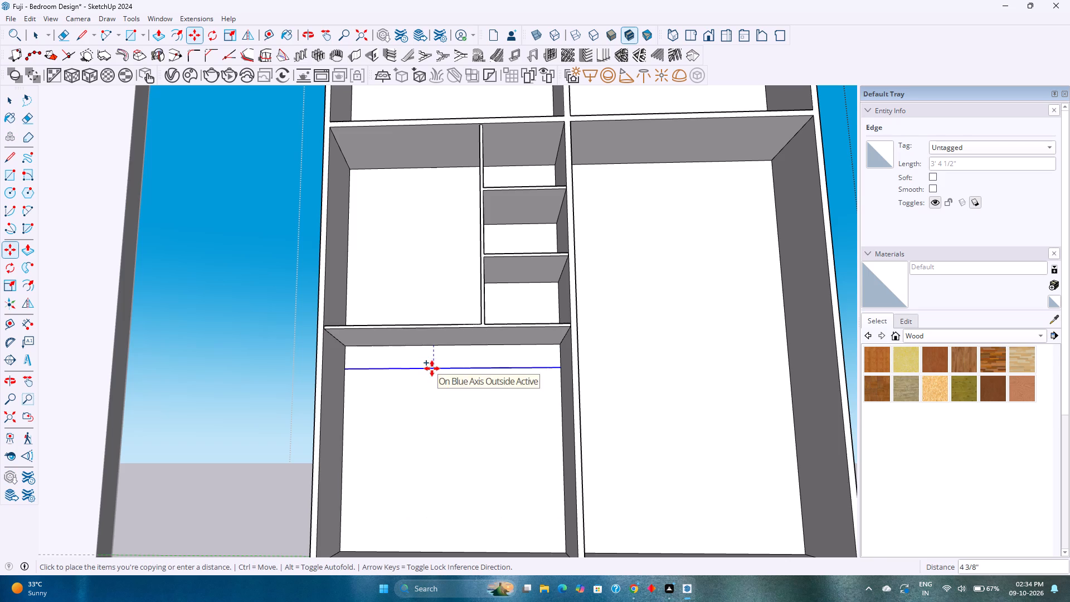
pyautogui.scroll(-3, 419, 397)
pyautogui.moveTo(426, 402); pyautogui.dragTo(439, 432, button='middle')
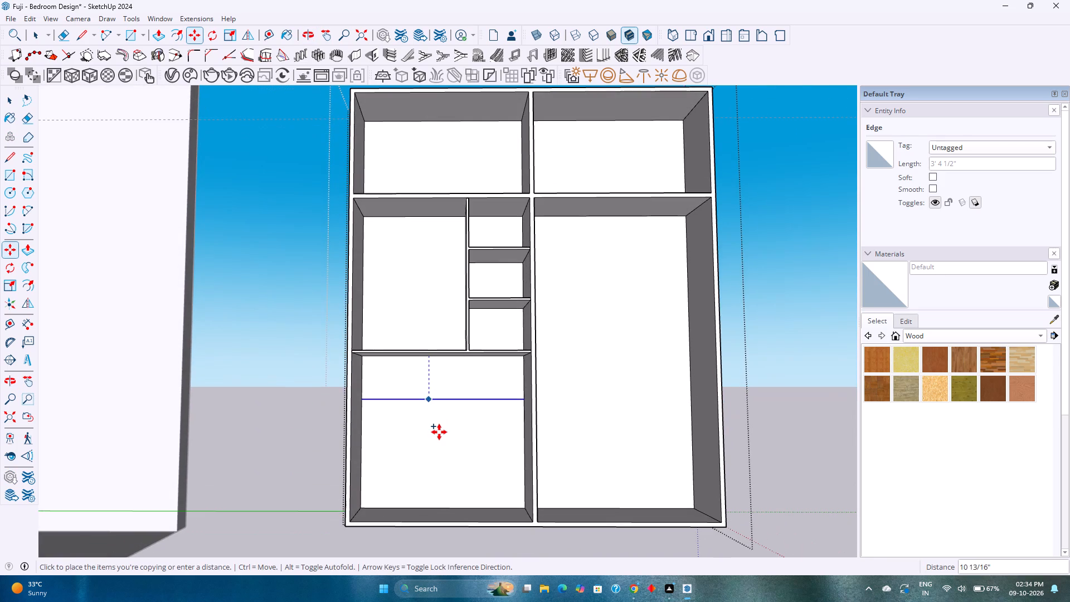
pyautogui.press('Up')
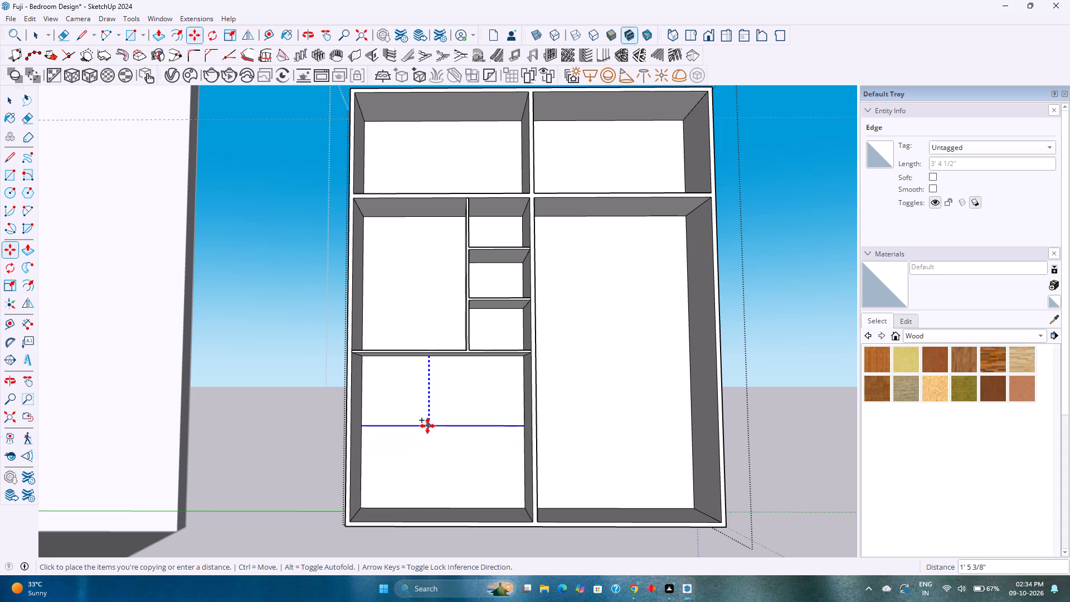
pyautogui.write("1'")
pyautogui.press('6')
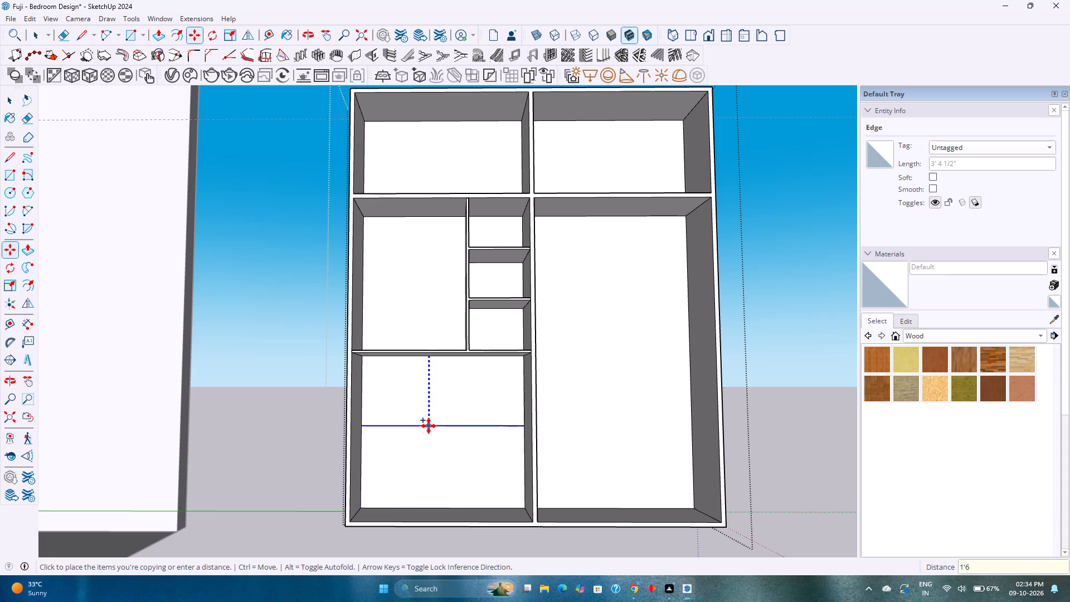
pyautogui.press('Return')
# Copy the new shelf line on the back panel 0.5" down to mark the shelf thickness.
pyautogui.click(436, 427)
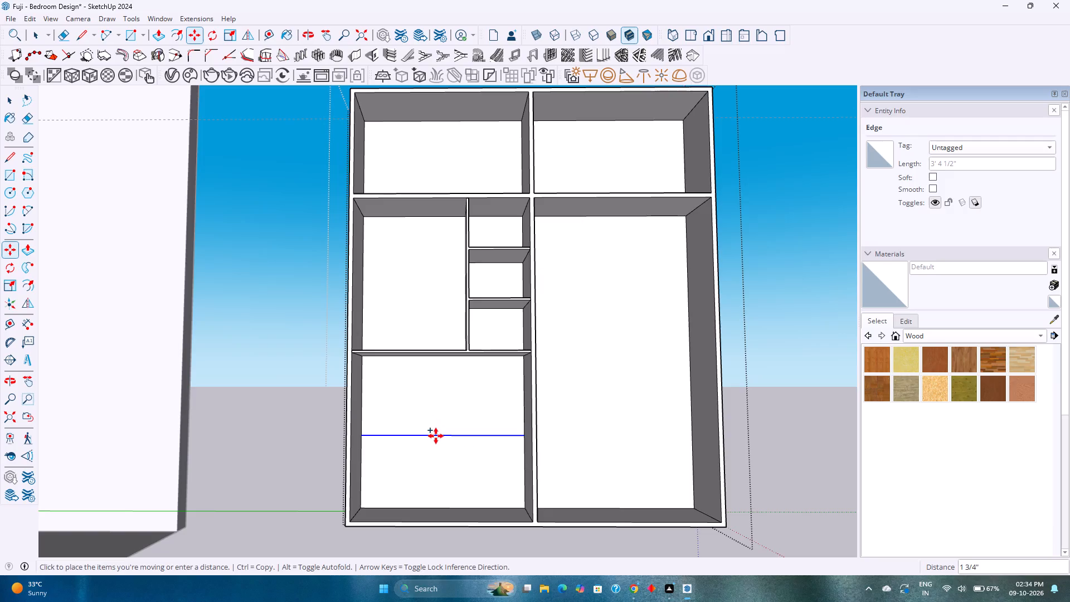
pyautogui.write('0.5')
pyautogui.press('Return')
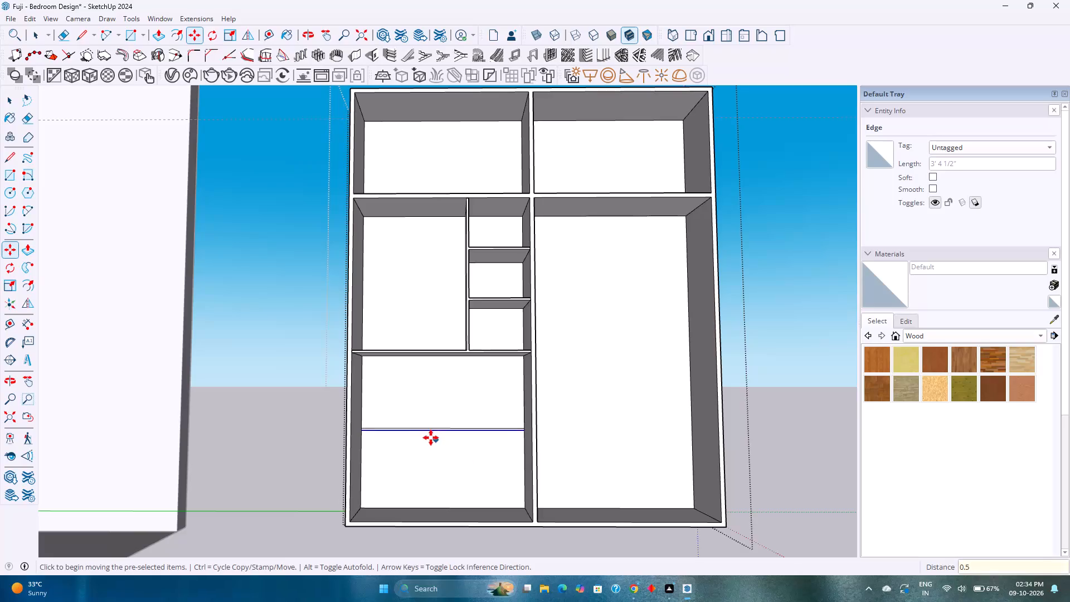
# Push/Pull the thin strip in the lower compartment forward by the same depth as the previous shelves.
pyautogui.press('p')
pyautogui.scroll(7, 430, 431)
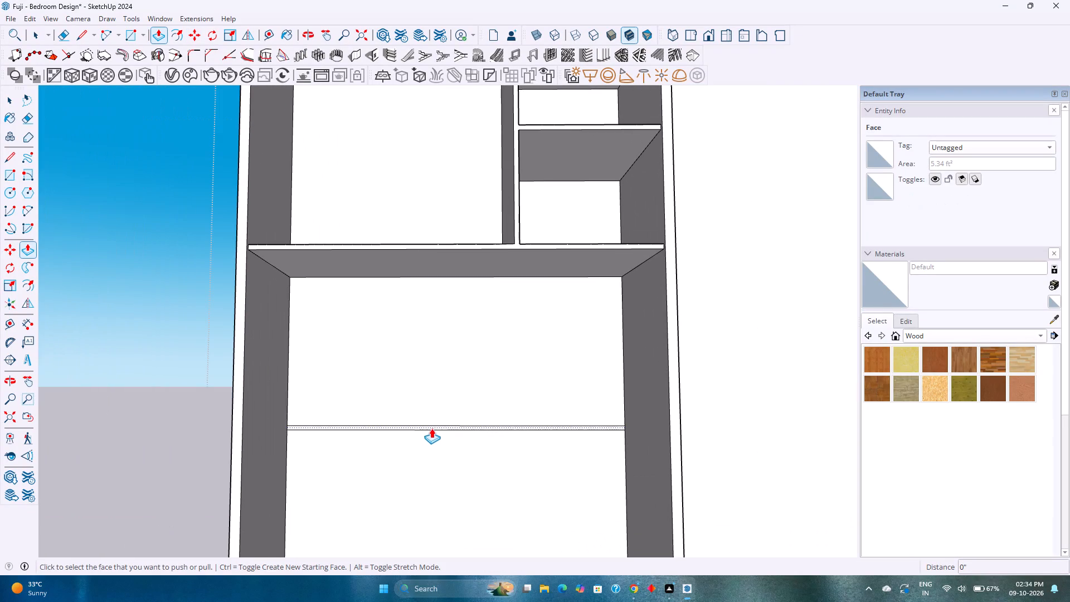
pyautogui.doubleClick(431, 429)
pyautogui.press('space')
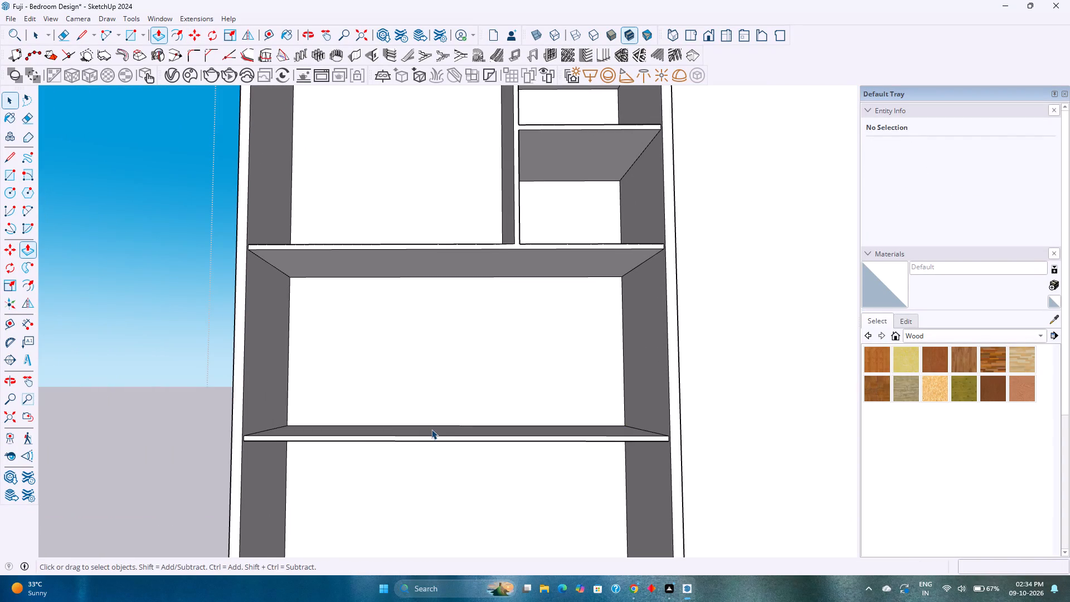
# Examine the wardrobe with its new lower shelf and the tall undivided compartment from several angles.
pyautogui.scroll(-9, 431, 429)
pyautogui.keyDown('shift'); pyautogui.moveTo(434, 429); pyautogui.dragTo(425, 439, button='middle'); pyautogui.keyUp('shift')
pyautogui.keyDown('shift'); pyautogui.middleClick(425, 439); pyautogui.keyUp('shift')
pyautogui.moveTo(436, 430); pyautogui.dragTo(407, 502, button='middle')
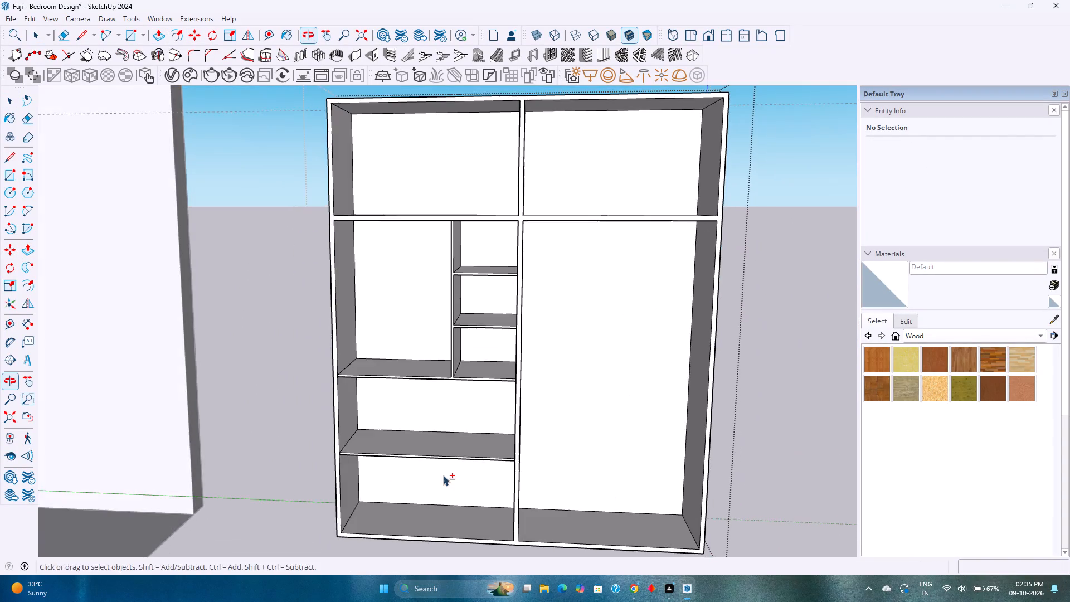
pyautogui.keyDown('shift'); pyautogui.moveTo(456, 463); pyautogui.dragTo(371, 424, button='middle'); pyautogui.keyUp('shift')
pyautogui.moveTo(371, 424); pyautogui.dragTo(426, 457, button='middle')
pyautogui.keyDown('shift'); pyautogui.moveTo(505, 431); pyautogui.dragTo(507, 497, button='middle'); pyautogui.keyUp('shift')
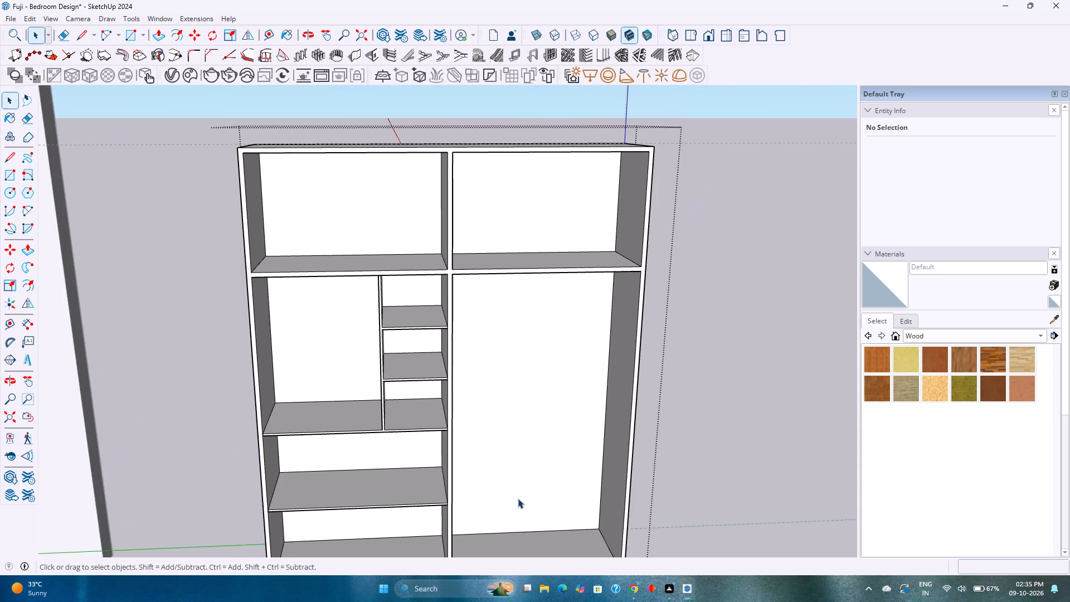
pyautogui.moveTo(518, 498); pyautogui.dragTo(370, 453, button='middle')
pyautogui.scroll(-4, 387, 436)
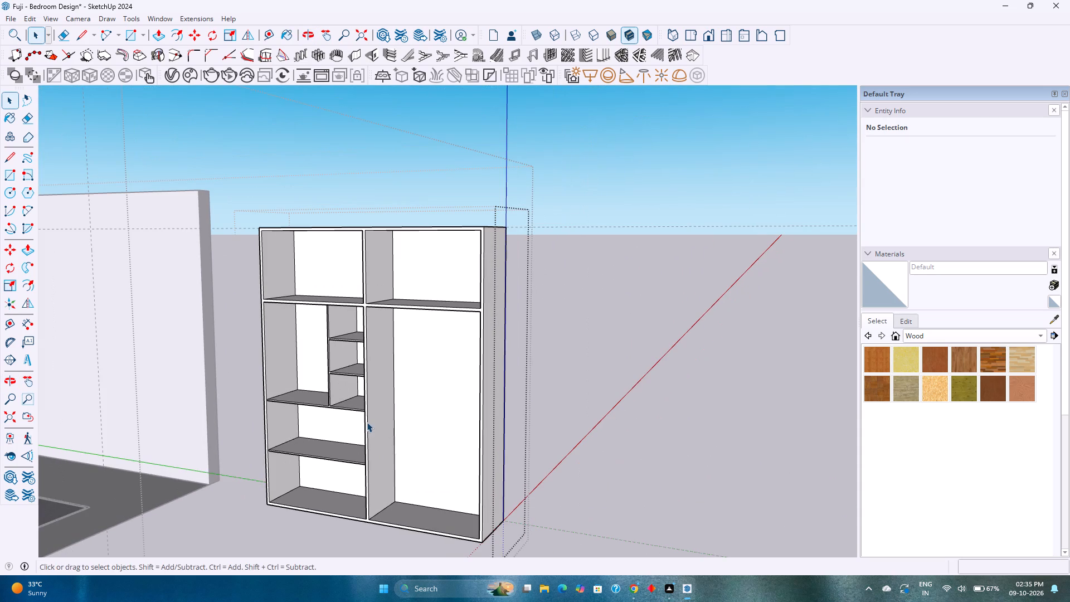
pyautogui.moveTo(413, 445); pyautogui.dragTo(461, 426, button='middle')
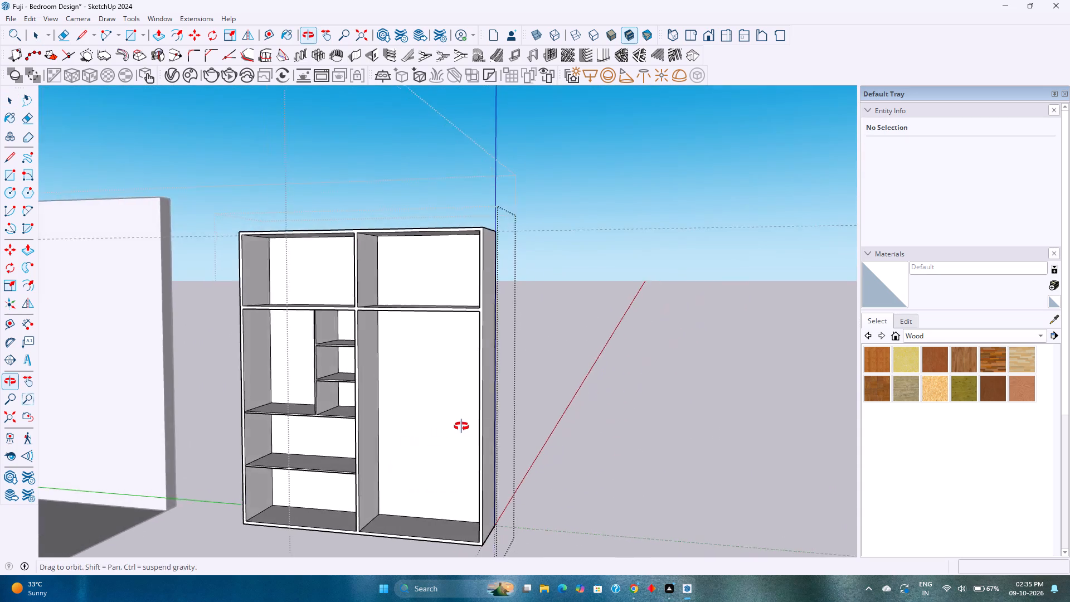
pyautogui.moveTo(461, 426); pyautogui.dragTo(458, 441, button='middle')
pyautogui.keyDown('shift'); pyautogui.moveTo(413, 452); pyautogui.dragTo(406, 383, button='middle'); pyautogui.keyUp('shift')
pyautogui.moveTo(391, 371); pyautogui.dragTo(373, 395, button='middle')
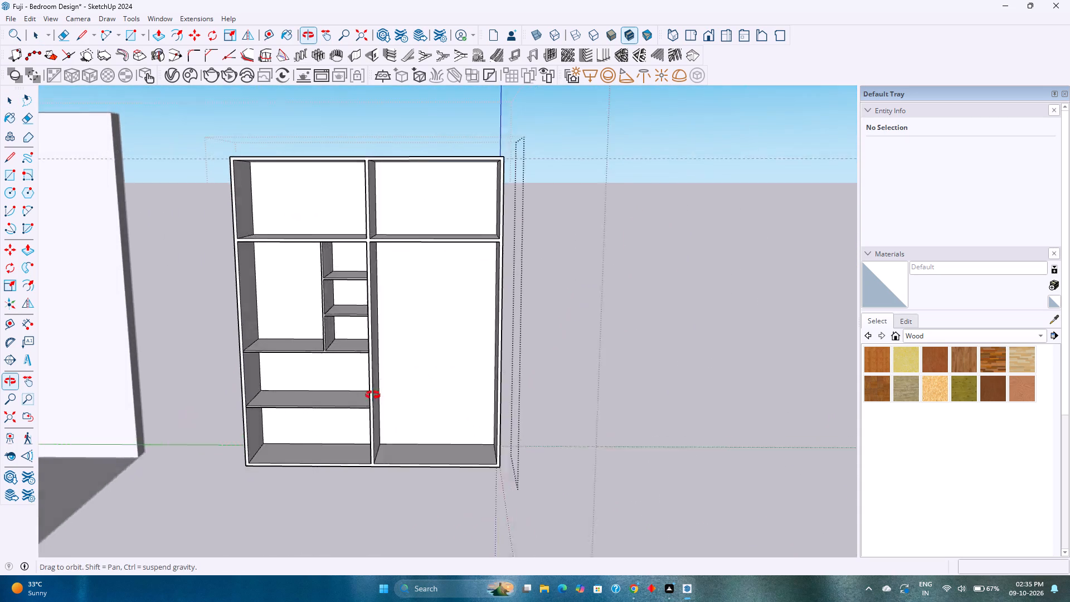
pyautogui.moveTo(373, 395); pyautogui.dragTo(372, 395, button='middle')
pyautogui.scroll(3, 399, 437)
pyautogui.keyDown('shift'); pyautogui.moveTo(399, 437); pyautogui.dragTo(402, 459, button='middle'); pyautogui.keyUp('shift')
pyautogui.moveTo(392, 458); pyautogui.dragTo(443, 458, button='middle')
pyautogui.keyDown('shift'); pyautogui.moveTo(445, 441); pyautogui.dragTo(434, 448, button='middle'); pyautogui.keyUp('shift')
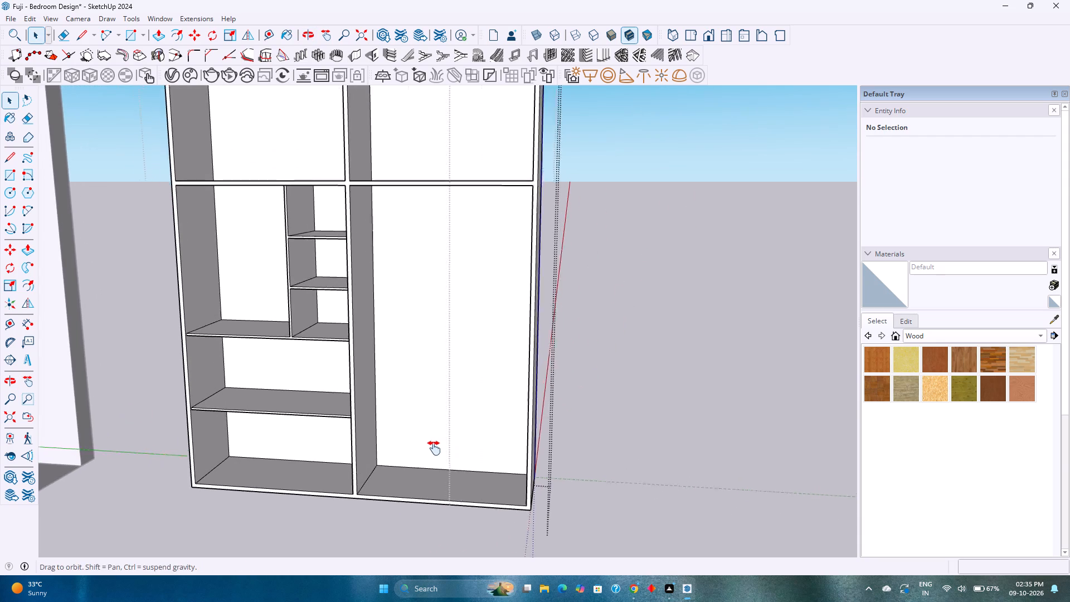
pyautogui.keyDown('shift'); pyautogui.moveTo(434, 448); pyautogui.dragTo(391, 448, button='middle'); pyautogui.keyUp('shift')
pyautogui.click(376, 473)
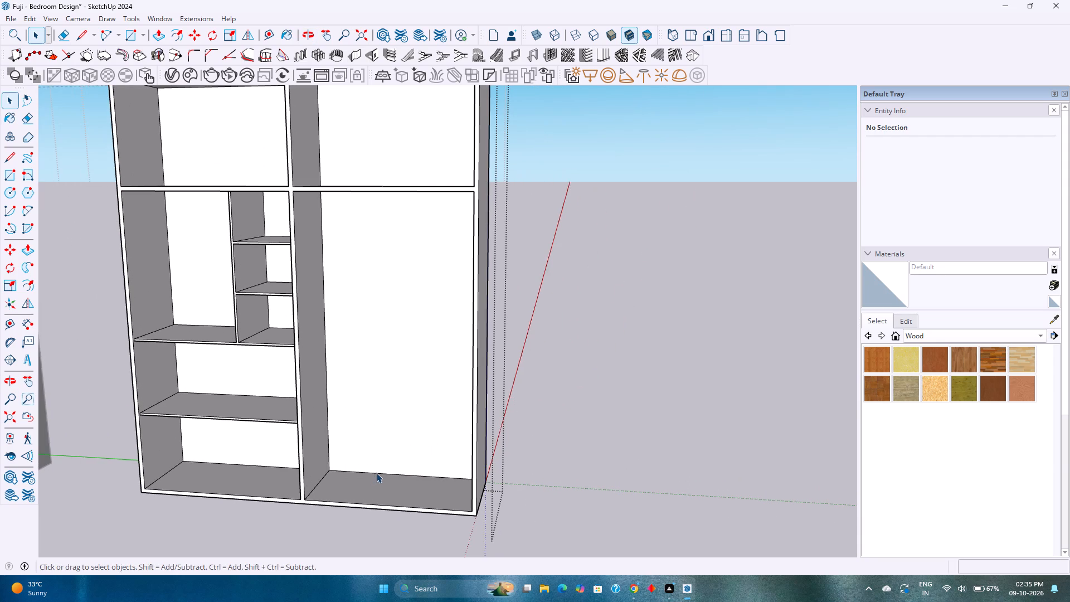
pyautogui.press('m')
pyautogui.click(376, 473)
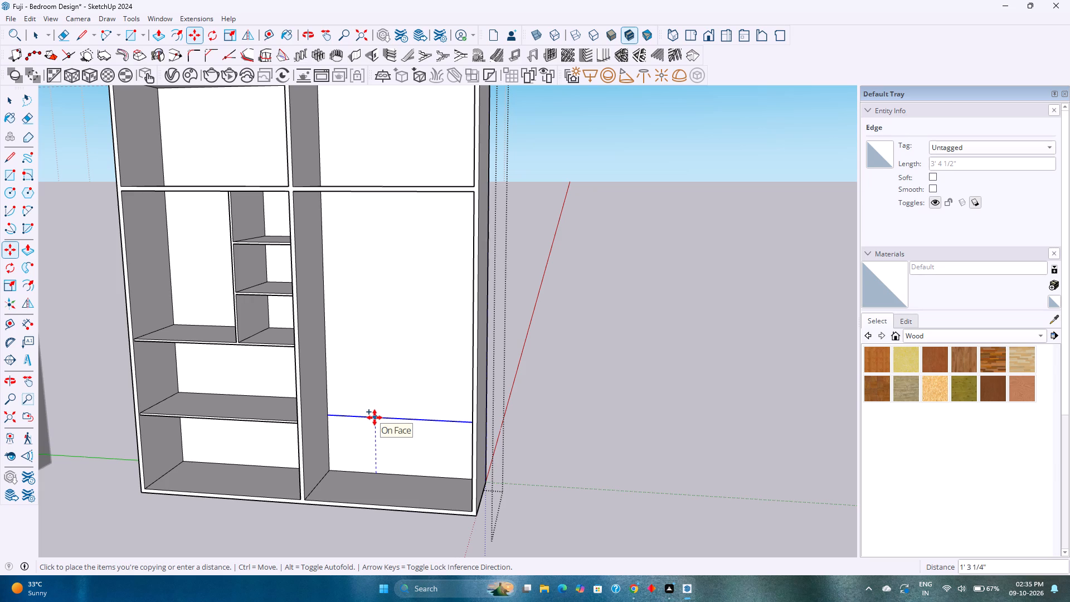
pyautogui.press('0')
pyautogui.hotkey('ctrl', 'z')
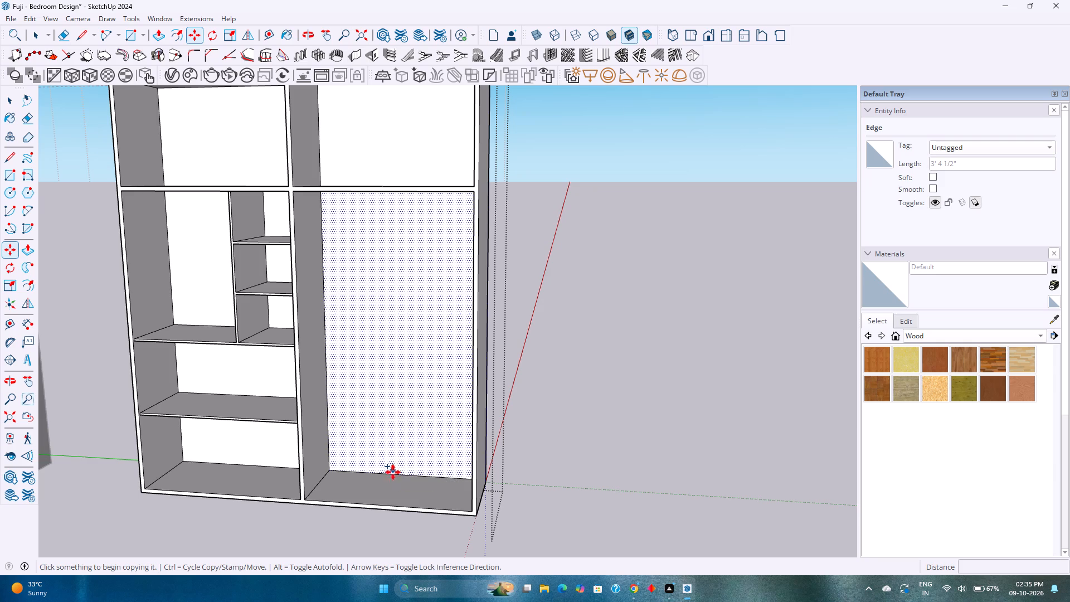
# Copy the rear bottom edge of the tall undivided compartment straight up three times at 1' spacing.
pyautogui.click(394, 474)
pyautogui.press('Up')
pyautogui.press('1')
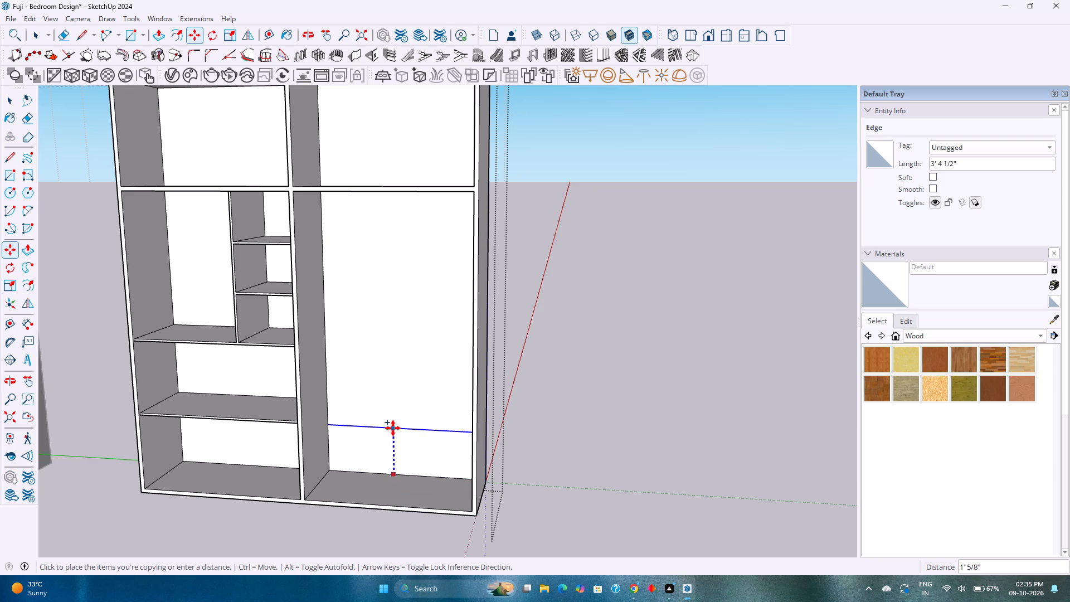
pyautogui.press("'")
pyautogui.press('Return')
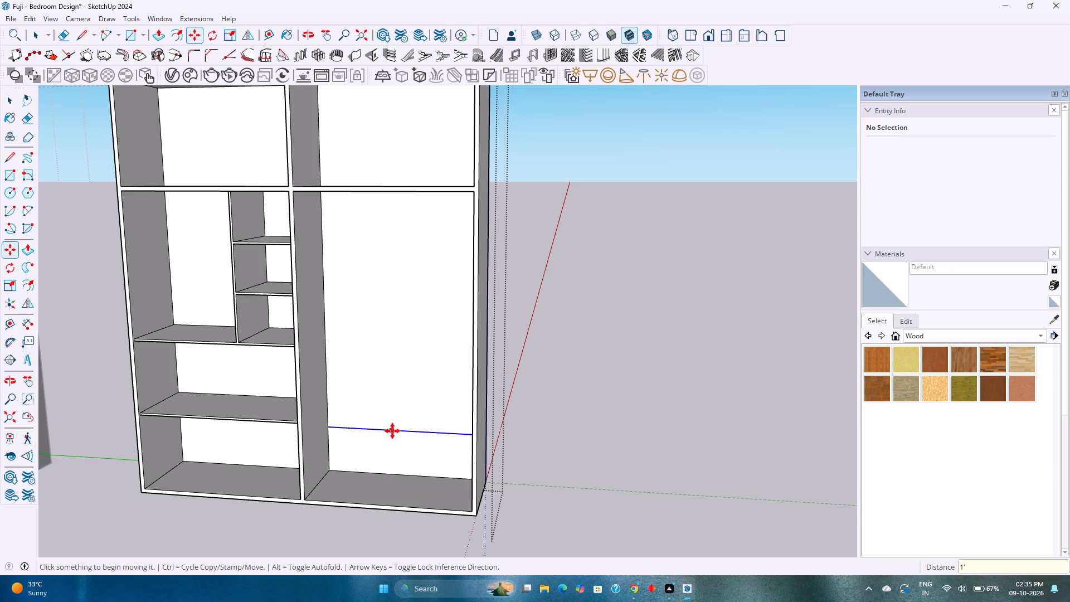
pyautogui.write('*3')
pyautogui.press('Return')
pyautogui.moveTo(387, 448); pyautogui.dragTo(396, 432, button='middle')
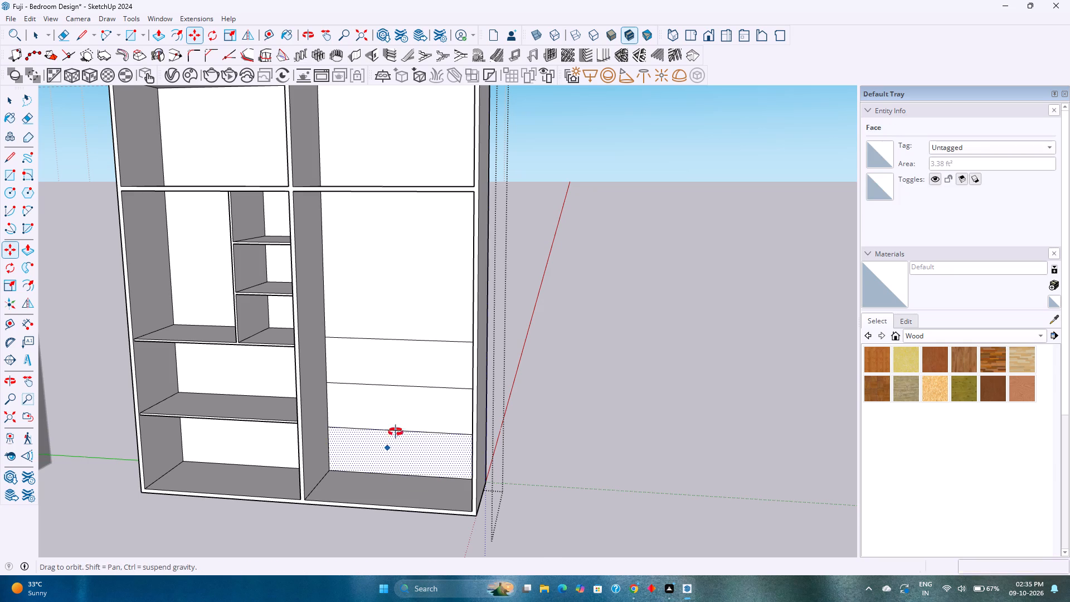
pyautogui.moveTo(396, 432); pyautogui.dragTo(447, 347, button='middle')
pyautogui.scroll(-2, 447, 347)
pyautogui.moveTo(447, 347); pyautogui.dragTo(502, 404, button='middle')
pyautogui.scroll(-2, 370, 415)
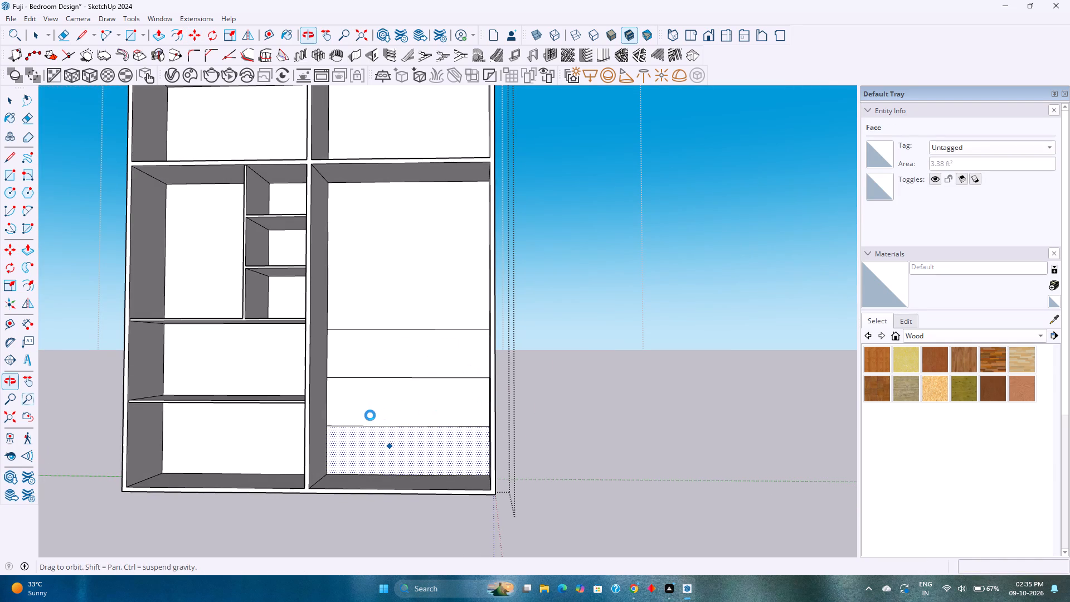
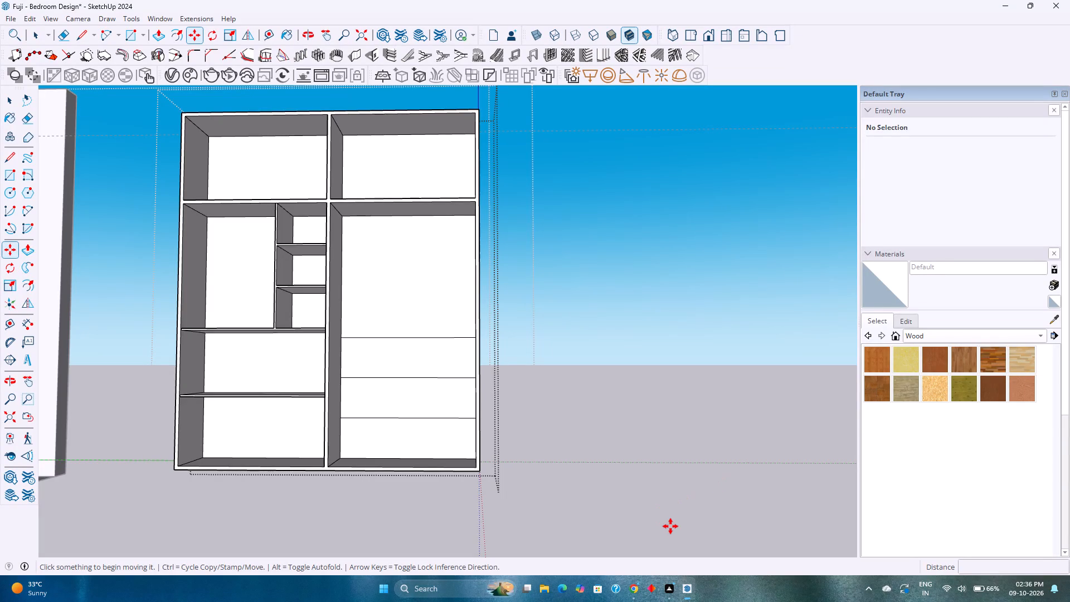
# Copy the three new horizontal lines on the tall compartment's back panel 0.5" up to mark the shelf thicknesses.
pyautogui.press('space')
pyautogui.moveTo(403, 336); pyautogui.dragTo(393, 440, button='middle')
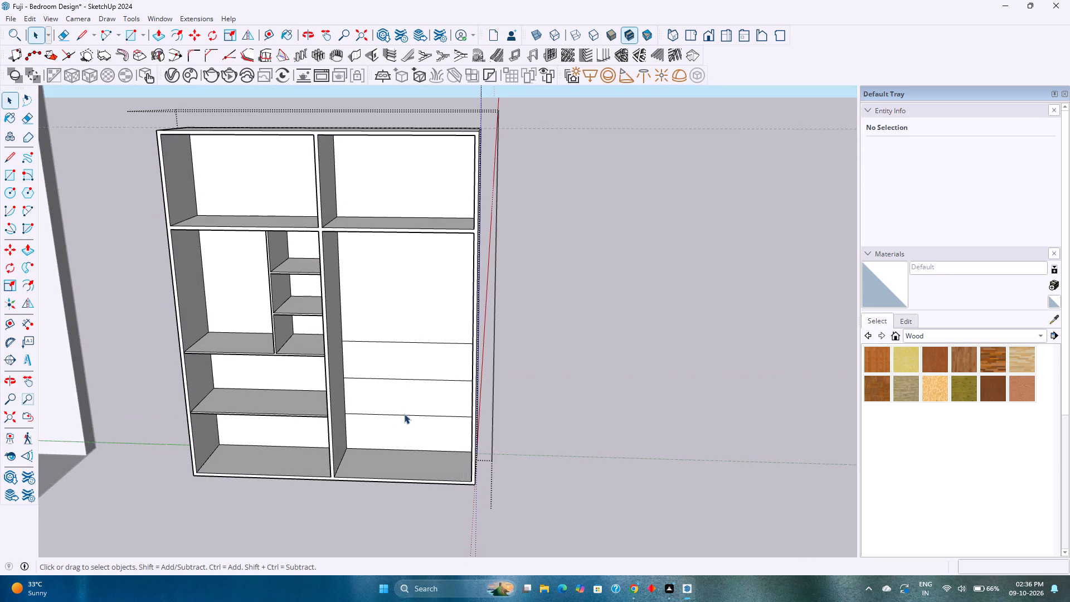
pyautogui.scroll(1, 404, 414)
pyautogui.moveTo(404, 414); pyautogui.dragTo(416, 376, button='middle')
pyautogui.click(429, 411)
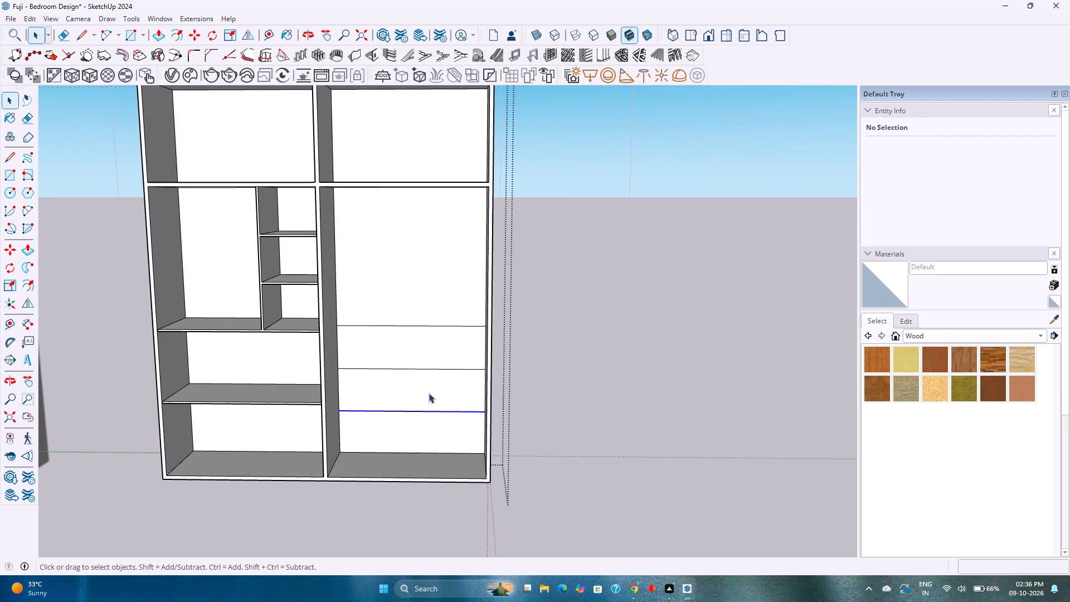
pyautogui.keyDown('ctrl'); pyautogui.click(426, 371); pyautogui.keyUp('ctrl')
pyautogui.keyDown('ctrl'); pyautogui.click(428, 325); pyautogui.keyUp('ctrl')
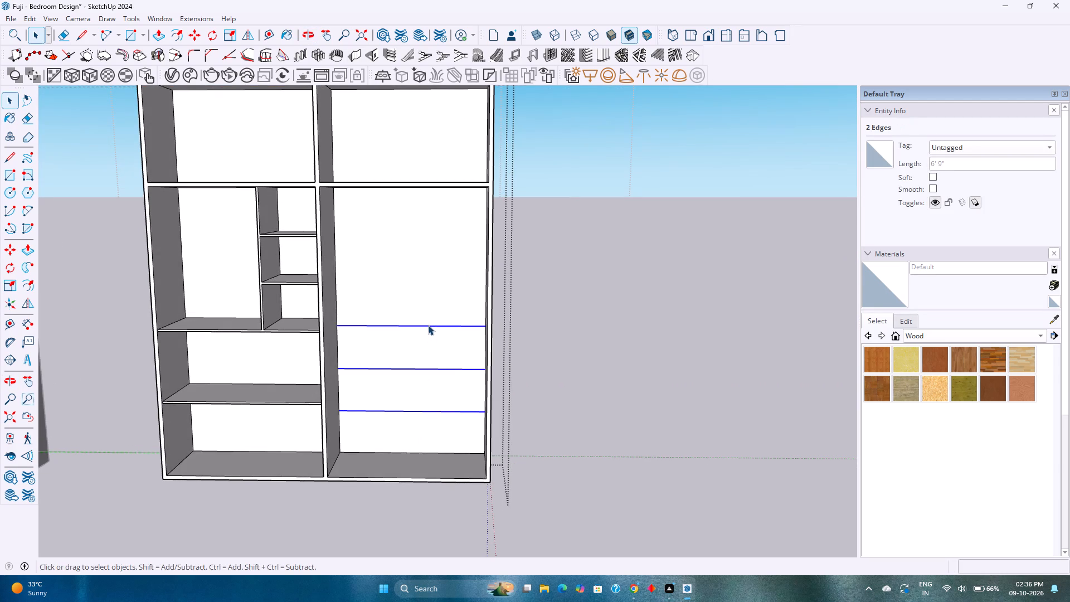
pyautogui.press('m')
pyautogui.click(433, 327)
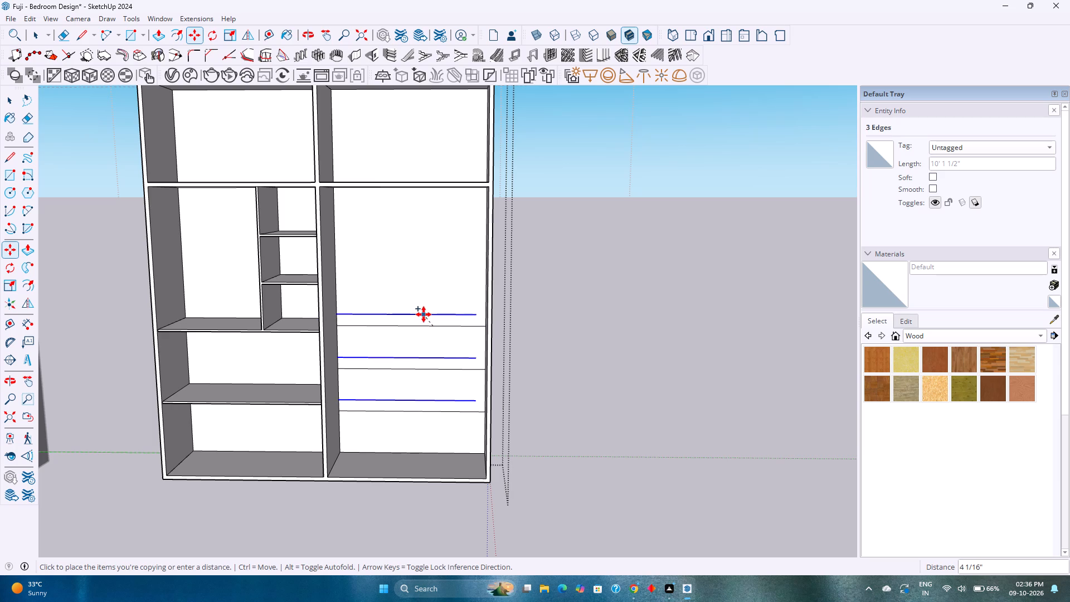
pyautogui.press('Up')
pyautogui.press('0')
pyautogui.press('.')
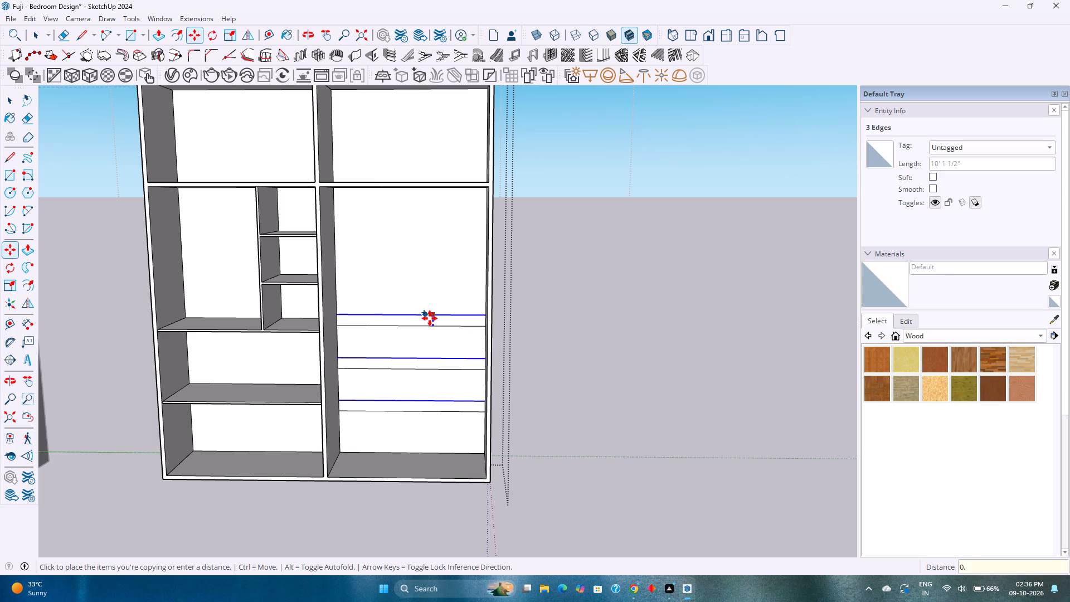
pyautogui.press('5')
pyautogui.press('Return')
# Push/Pull the three thin strips in the tall compartment forward 1' 7" to the carcass front to form shelves.
pyautogui.scroll(2, 427, 382)
pyautogui.moveTo(427, 381); pyautogui.dragTo(390, 386, button='middle')
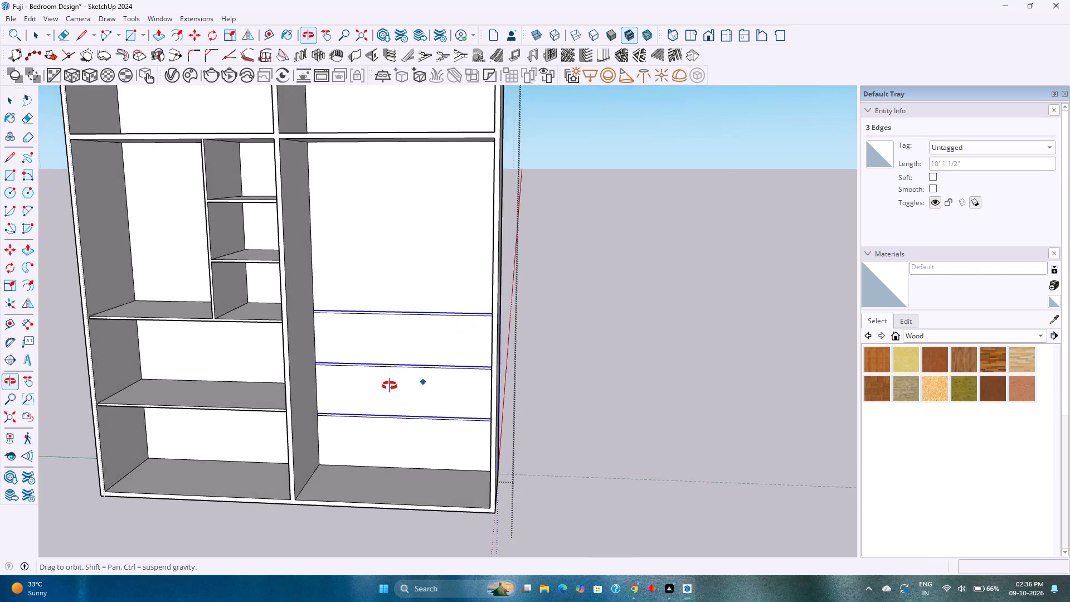
pyautogui.moveTo(390, 386); pyautogui.dragTo(381, 368, button='middle')
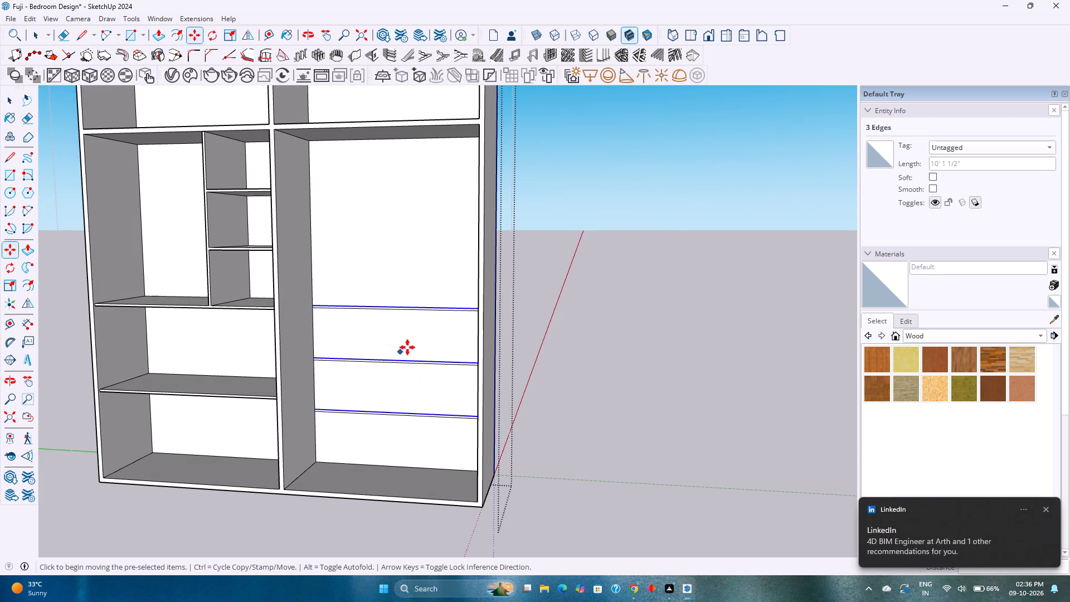
pyautogui.press('p')
pyautogui.scroll(7, 416, 338)
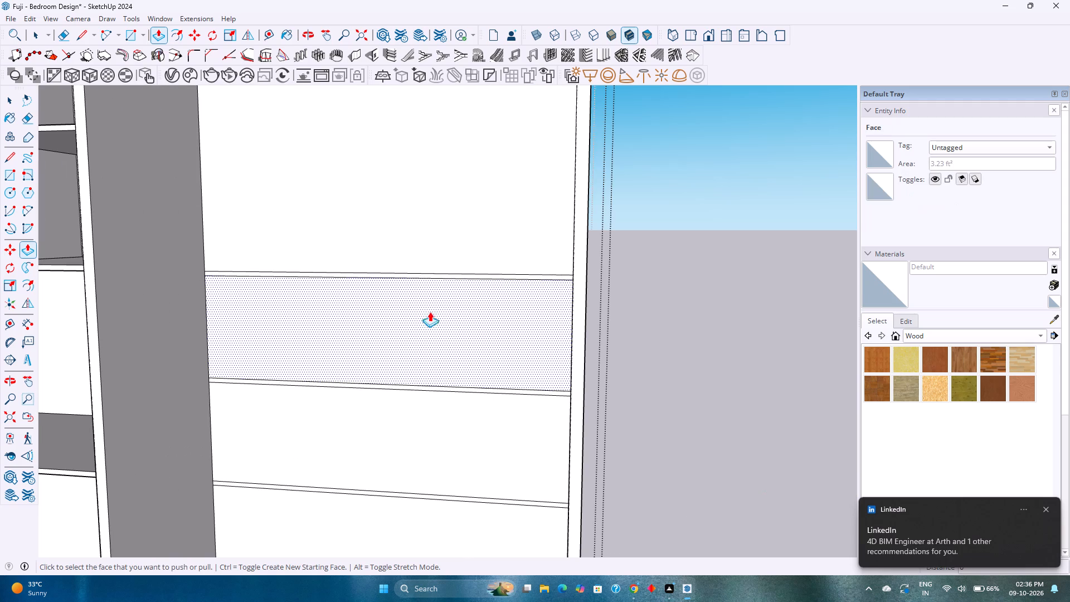
pyautogui.click(463, 278)
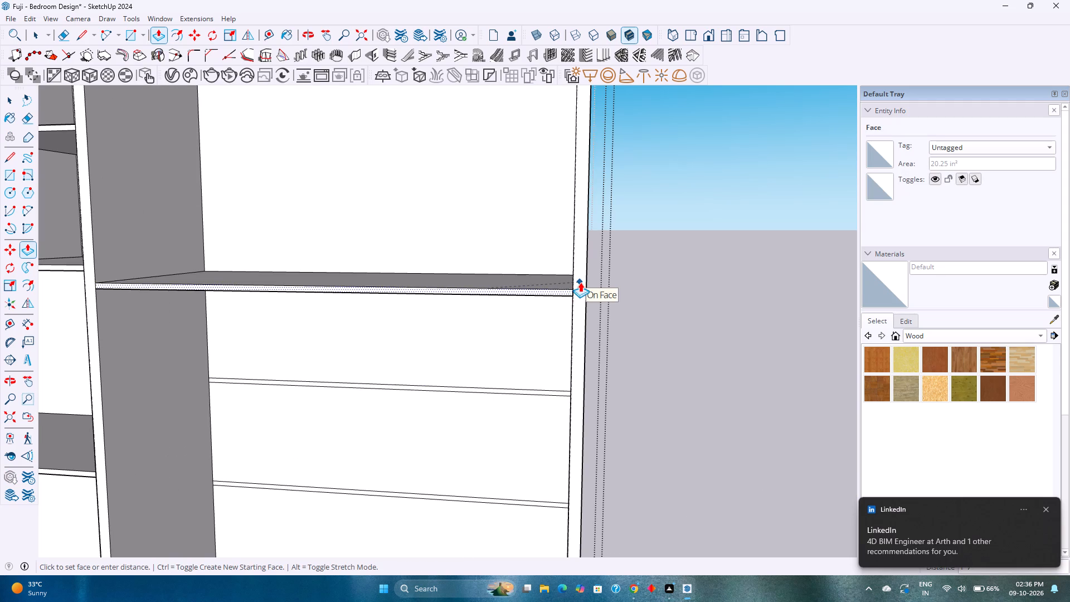
pyautogui.click(580, 282)
pyautogui.doubleClick(346, 385)
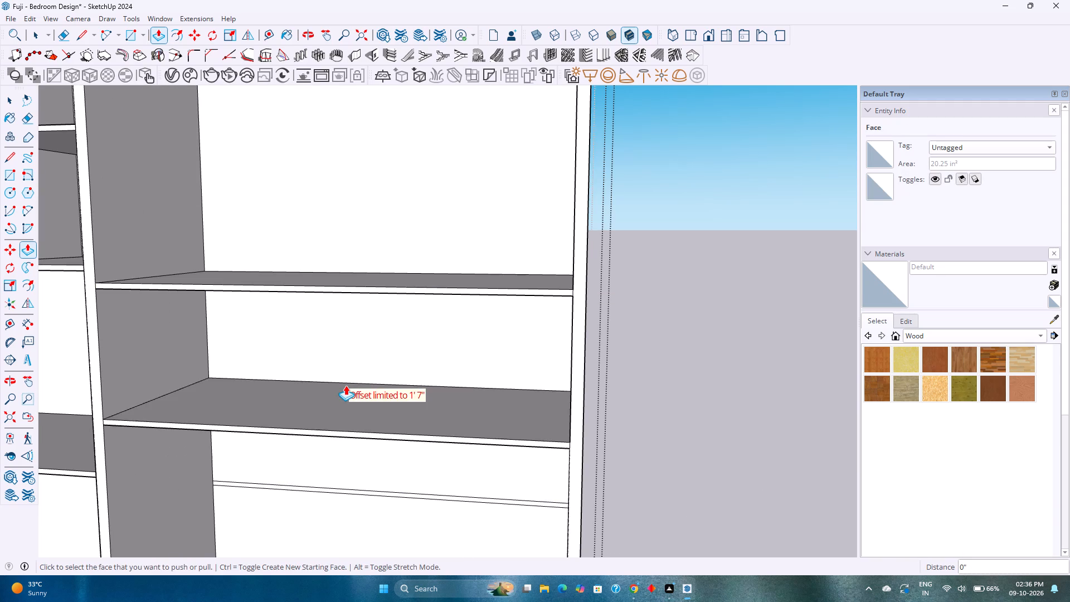
pyautogui.scroll(-4, 346, 385)
pyautogui.keyDown('shift'); pyautogui.moveTo(351, 432); pyautogui.dragTo(372, 372, button='middle'); pyautogui.keyUp('shift')
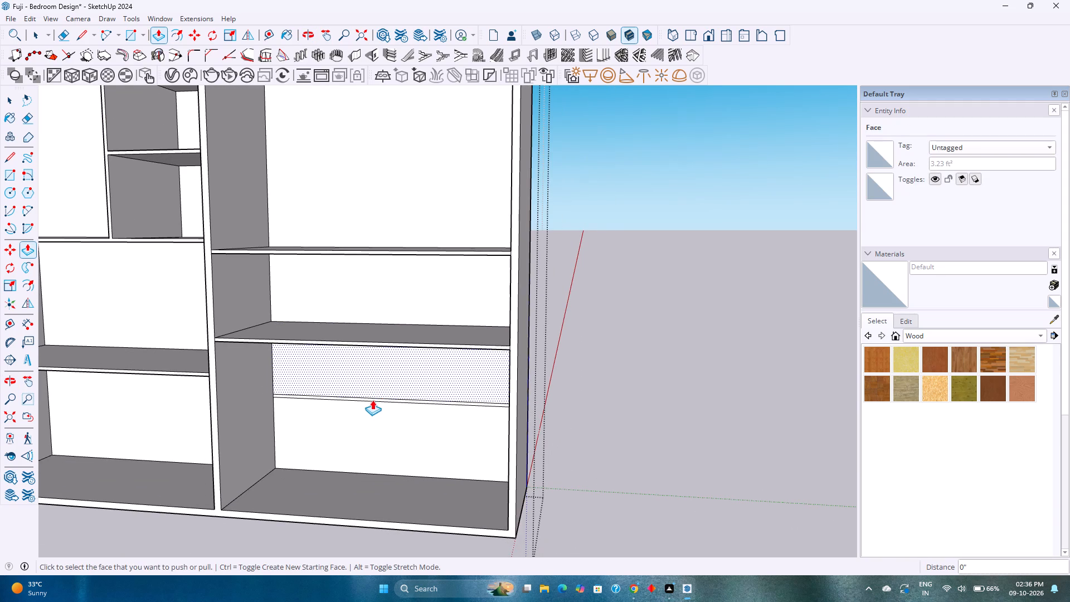
pyautogui.scroll(4, 367, 399)
pyautogui.doubleClick(368, 401)
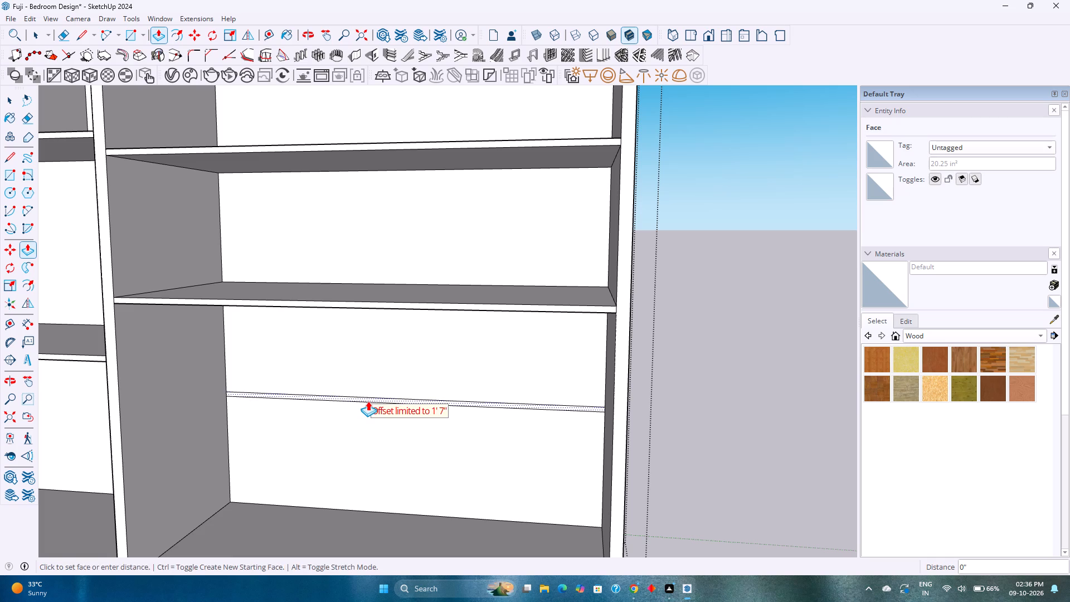
pyautogui.scroll(-10, 368, 401)
pyautogui.moveTo(369, 401); pyautogui.dragTo(437, 338, button='middle')
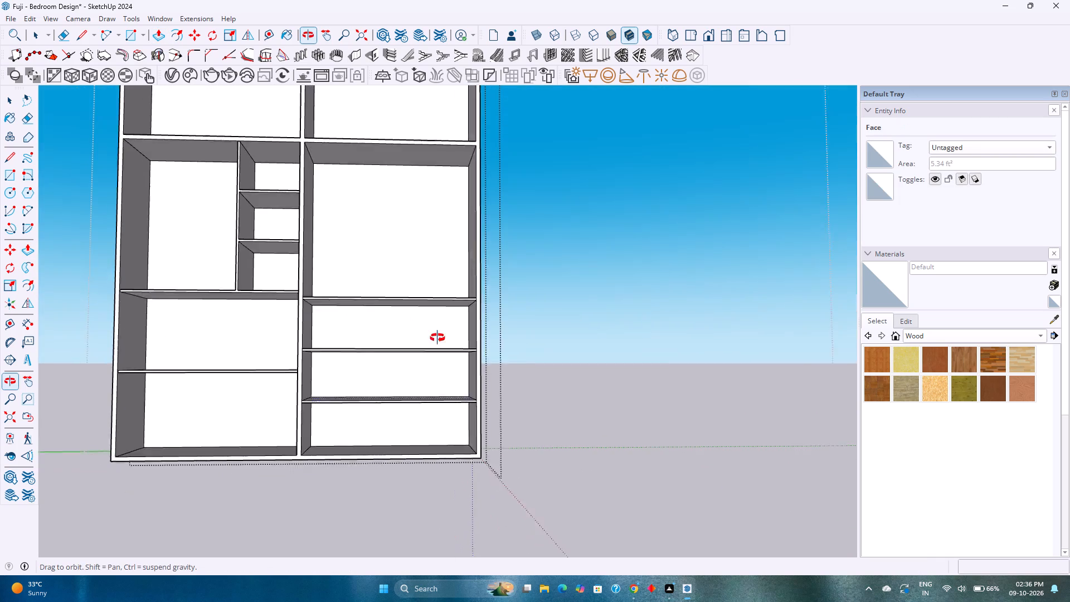
pyautogui.moveTo(437, 338); pyautogui.dragTo(431, 349, button='middle')
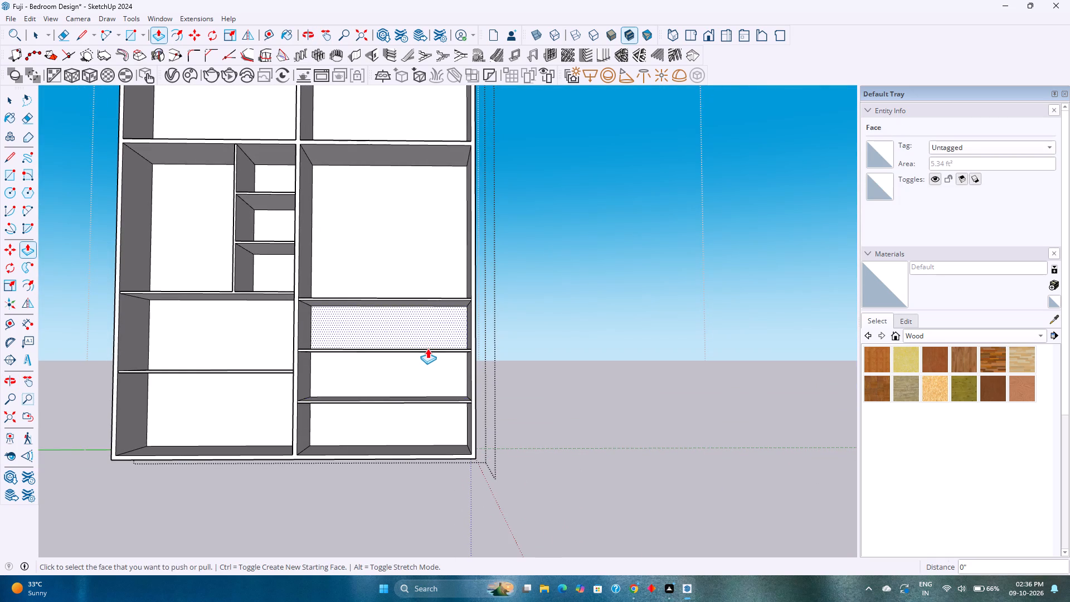
pyautogui.moveTo(426, 347); pyautogui.dragTo(427, 408, button='middle')
pyautogui.scroll(-4, 429, 379)
pyautogui.press('Escape')
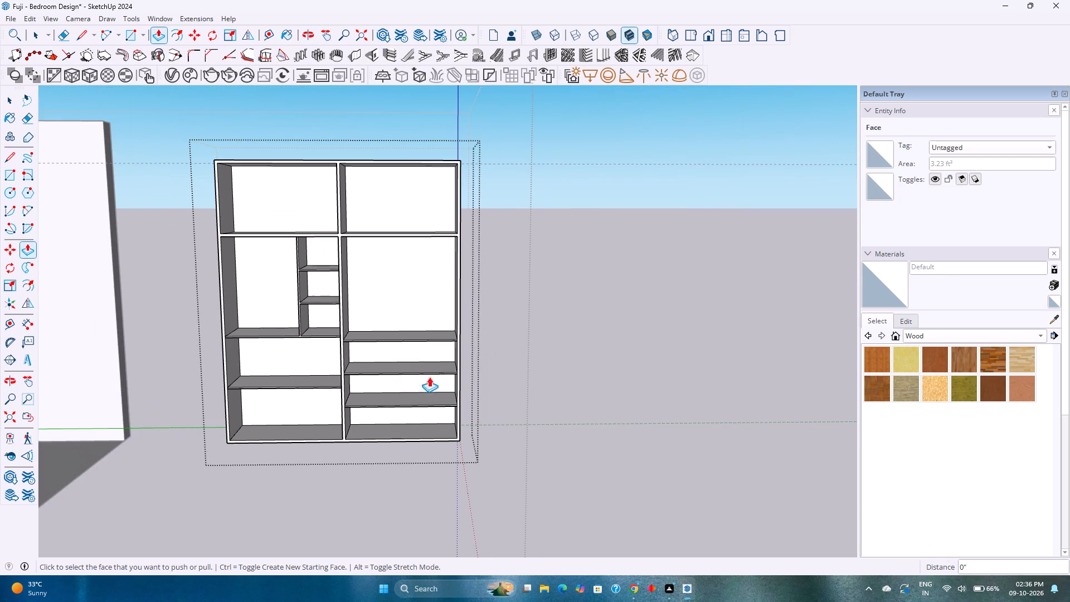
pyautogui.press('space')
# Copy the rear edge of the topmost new shelf straight up about 1' 6 1/4", to the mid-height of the open compartment above.
pyautogui.keyDown('shift'); pyautogui.moveTo(423, 334); pyautogui.dragTo(446, 451, button='middle'); pyautogui.keyUp('shift')
pyautogui.moveTo(447, 452); pyautogui.dragTo(346, 406, button='middle')
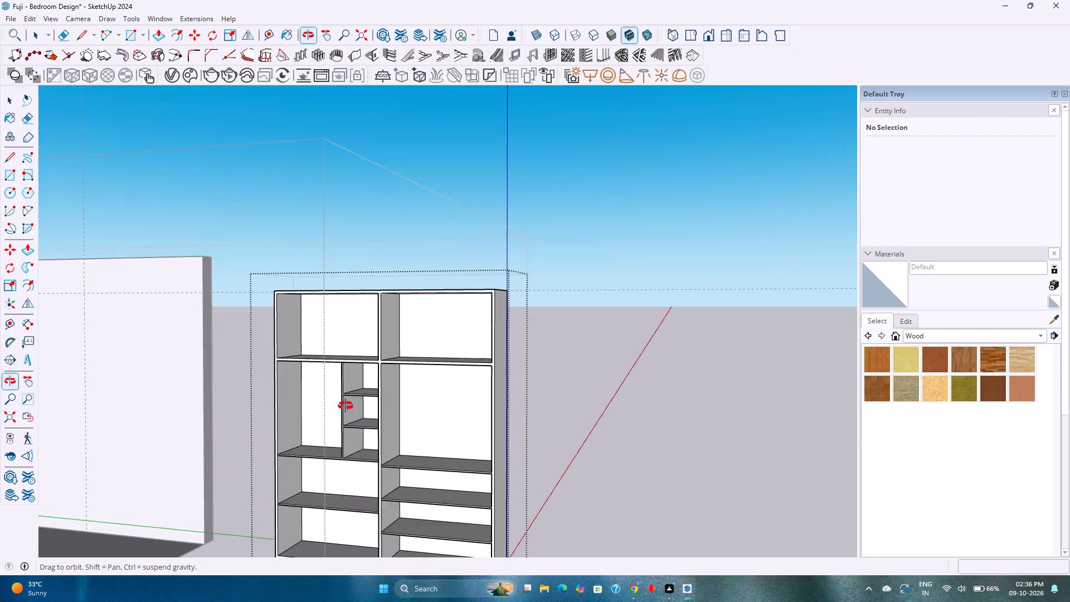
pyautogui.moveTo(346, 406); pyautogui.dragTo(455, 395, button='middle')
pyautogui.scroll(7, 388, 463)
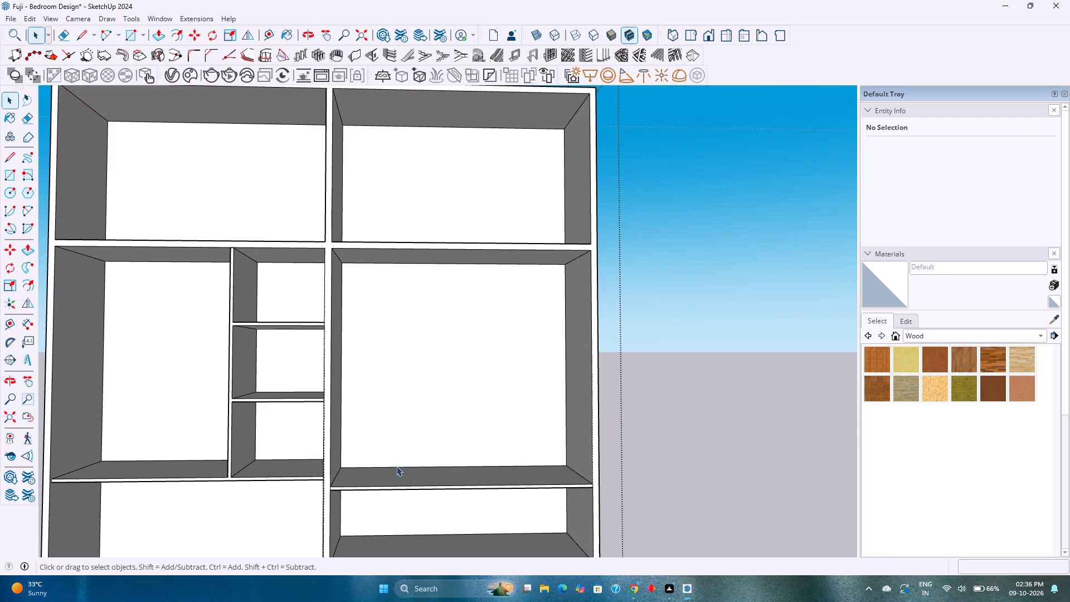
pyautogui.click(398, 466)
pyautogui.press('m')
pyautogui.click(398, 466)
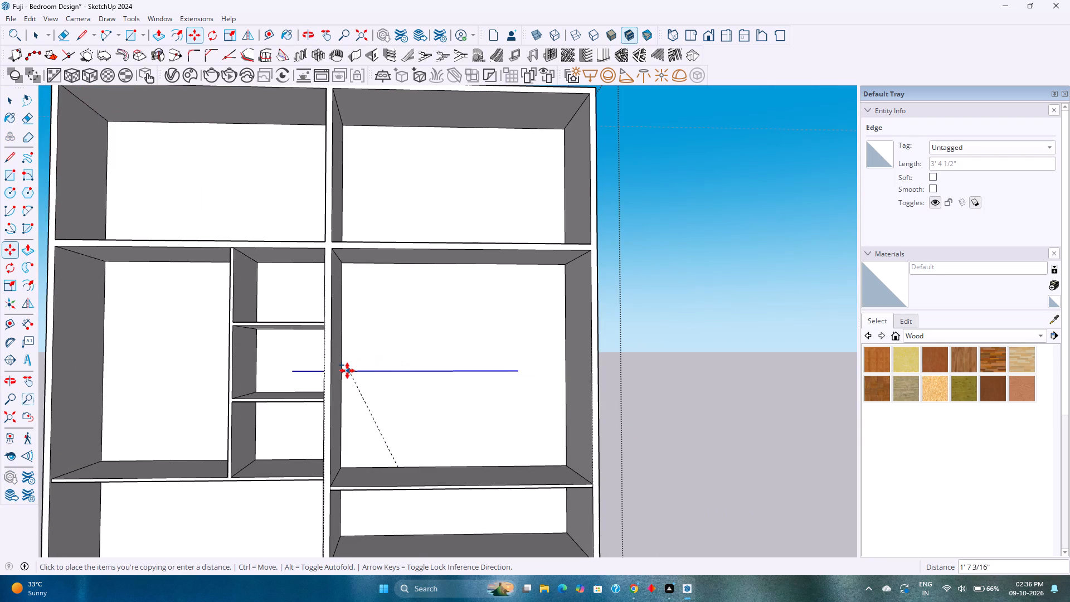
pyautogui.press('Up')
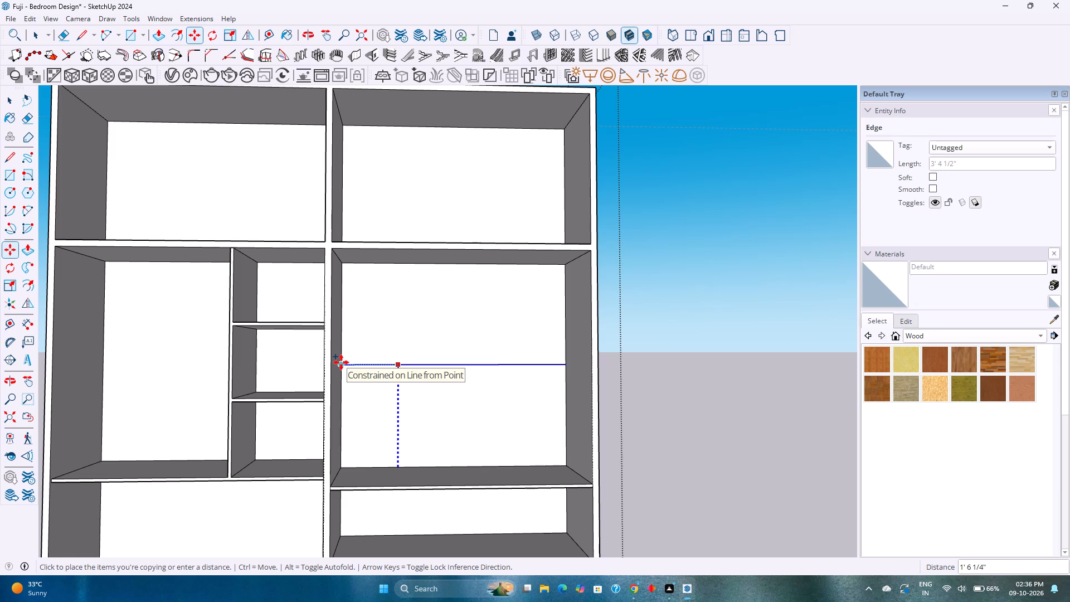
pyautogui.click(341, 362)
# Raise the mid-height line 0.25" and copy it 0.5" down to outline a centred shelf strip on the back panel.
pyautogui.click(420, 365)
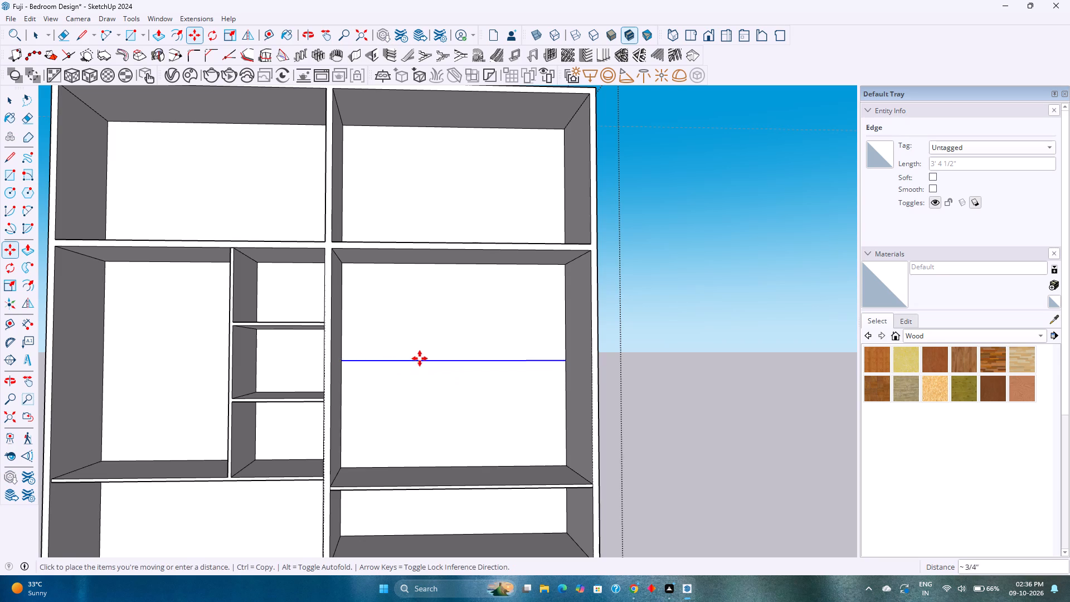
pyautogui.write('0.')
pyautogui.write('25')
pyautogui.press('Return')
pyautogui.click(419, 366)
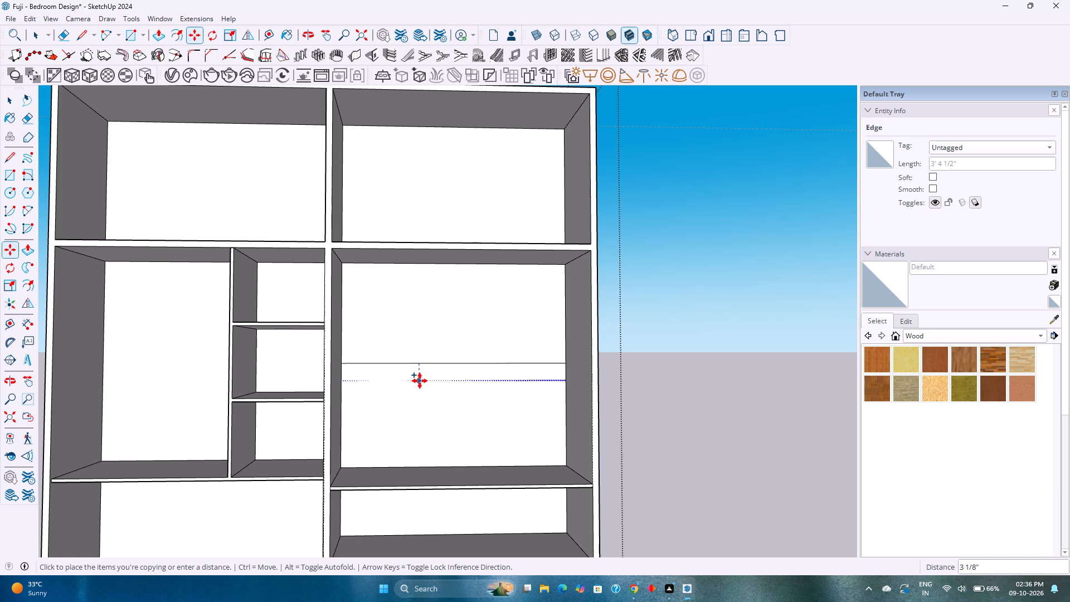
pyautogui.write('.0')
pyautogui.press('BackSpace')
pyautogui.press('BackSpace')
pyautogui.write('0.5')
pyautogui.press('Return')
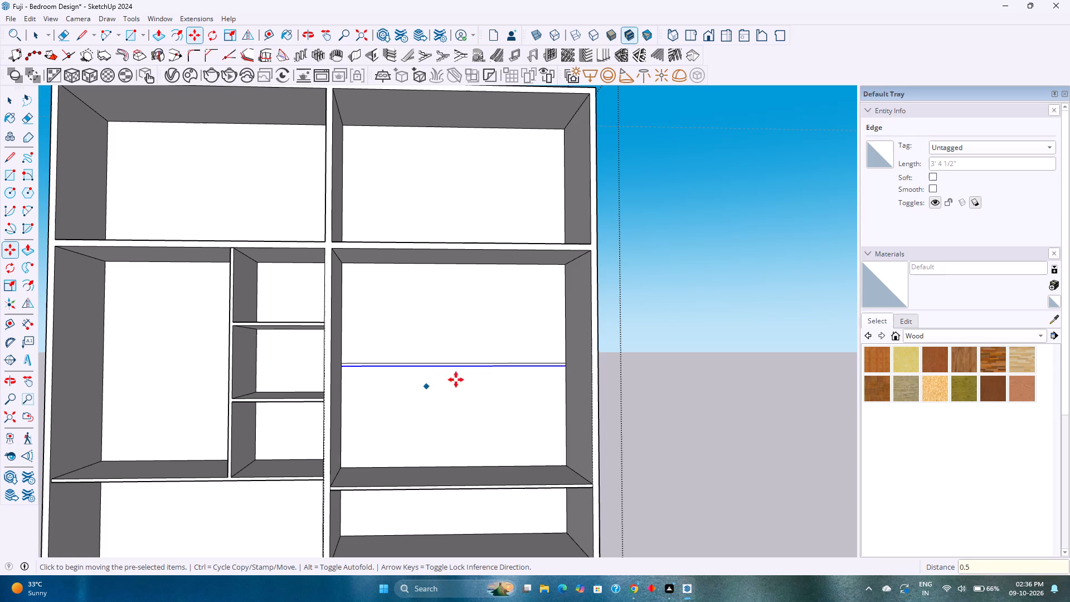
# Push/Pull the mid-height strip forward 1' 6 1/2", matching the front edge of the small shelves in the neighbouring bay.
pyautogui.scroll(3, 481, 370)
pyautogui.moveTo(484, 364); pyautogui.dragTo(403, 387, button='middle')
pyautogui.press('p')
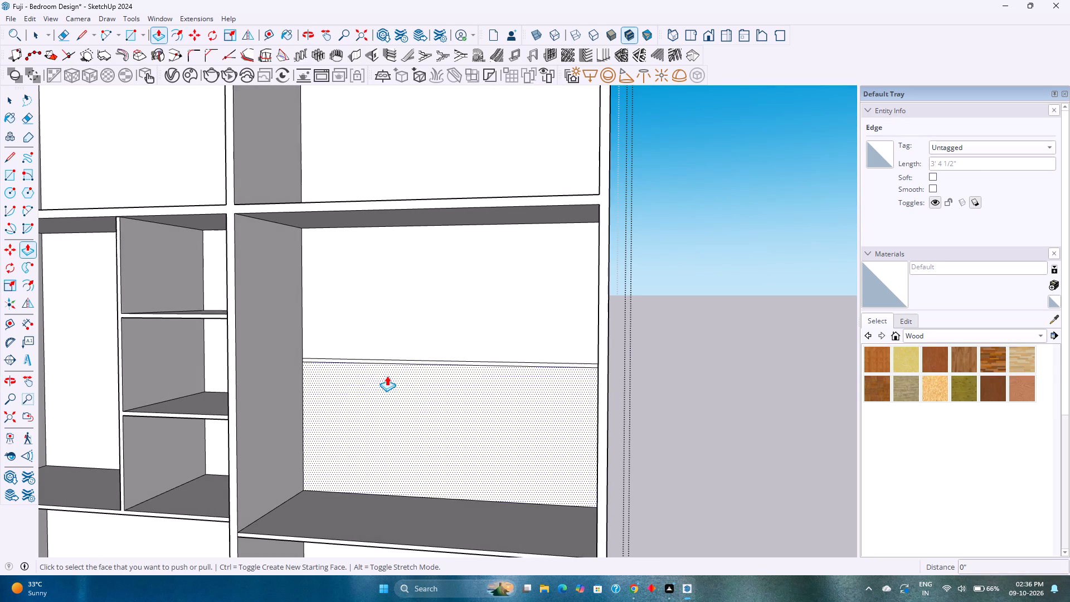
pyautogui.scroll(-6, 379, 372)
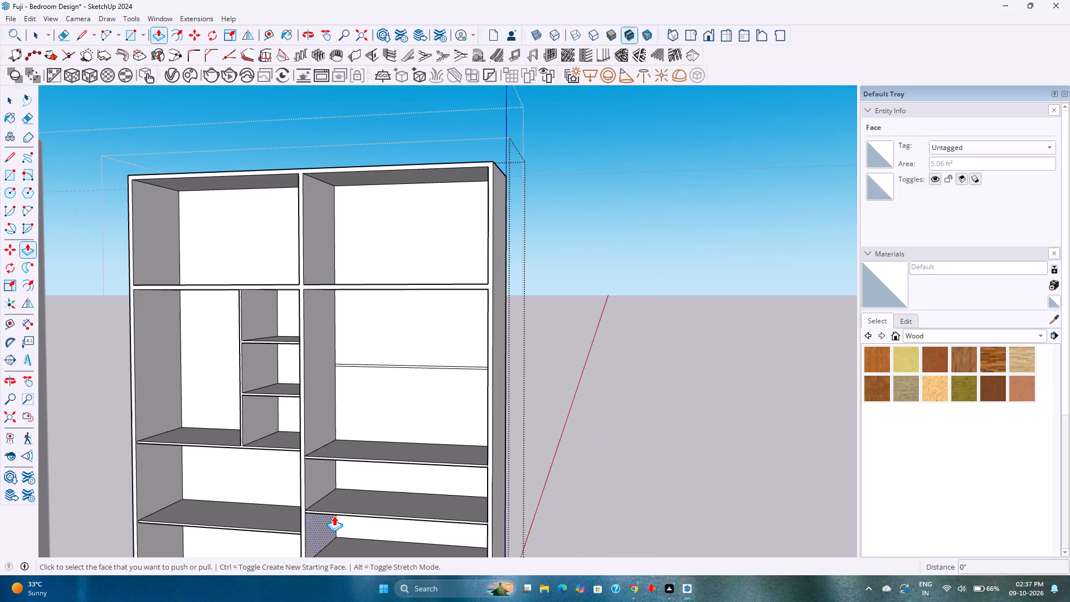
pyautogui.scroll(8, 368, 375)
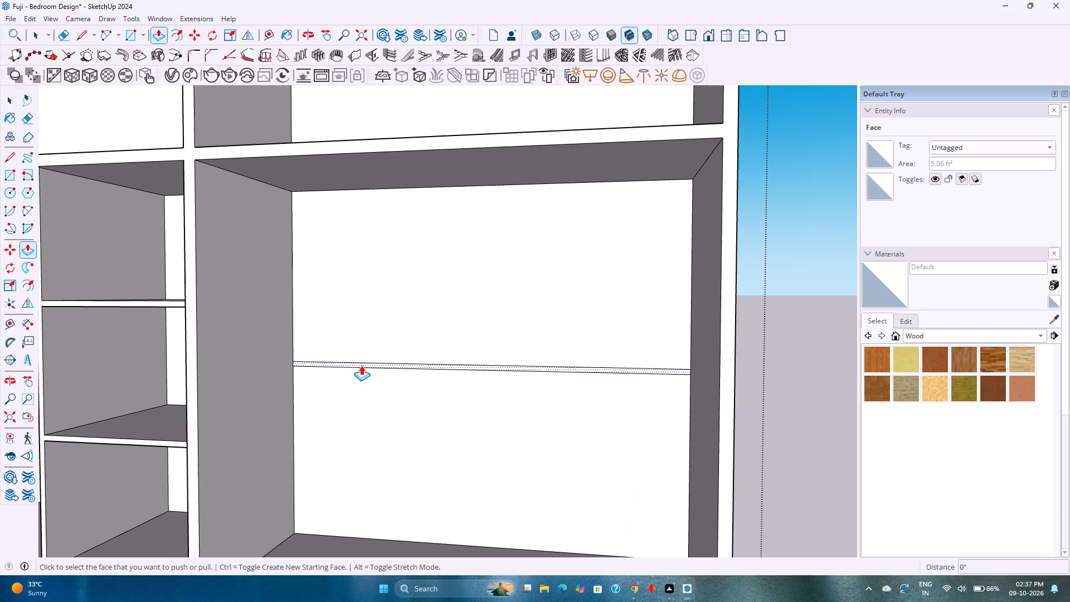
pyautogui.click(359, 366)
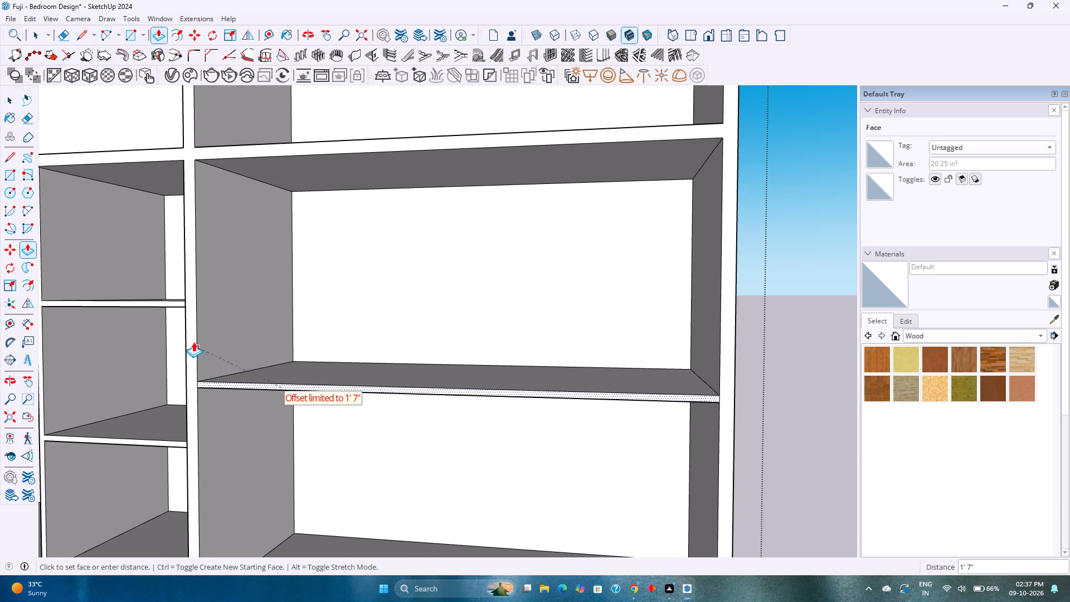
pyautogui.click(179, 307)
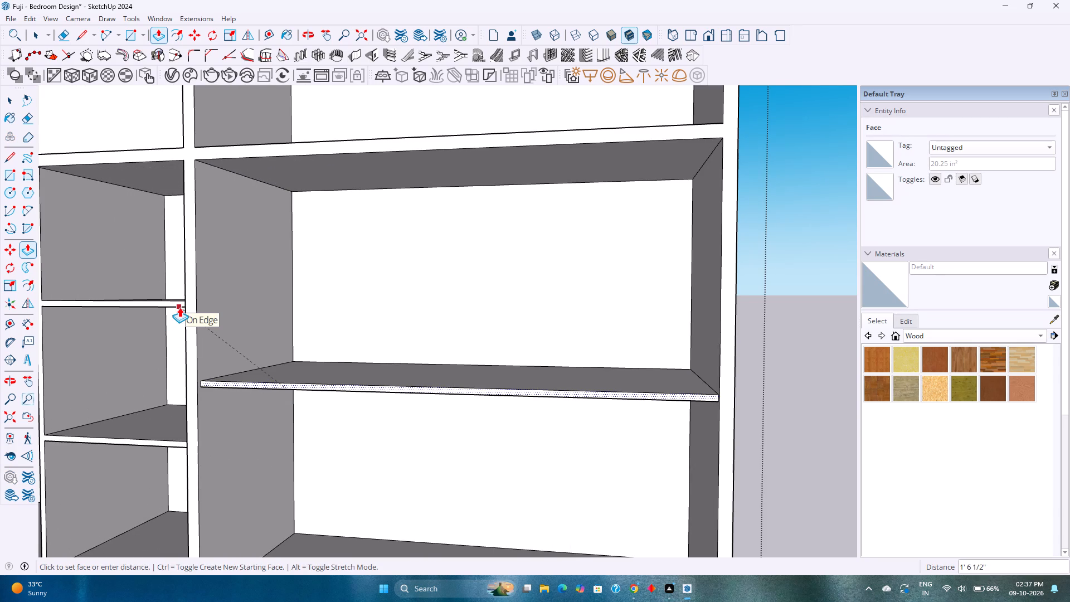
pyautogui.press('space')
# Examine the wardrobe's shelf and divider layout in both bays from several angles.
pyautogui.scroll(-2, 290, 361)
pyautogui.keyDown('shift'); pyautogui.scroll(-3, 308, 378); pyautogui.keyUp('shift')
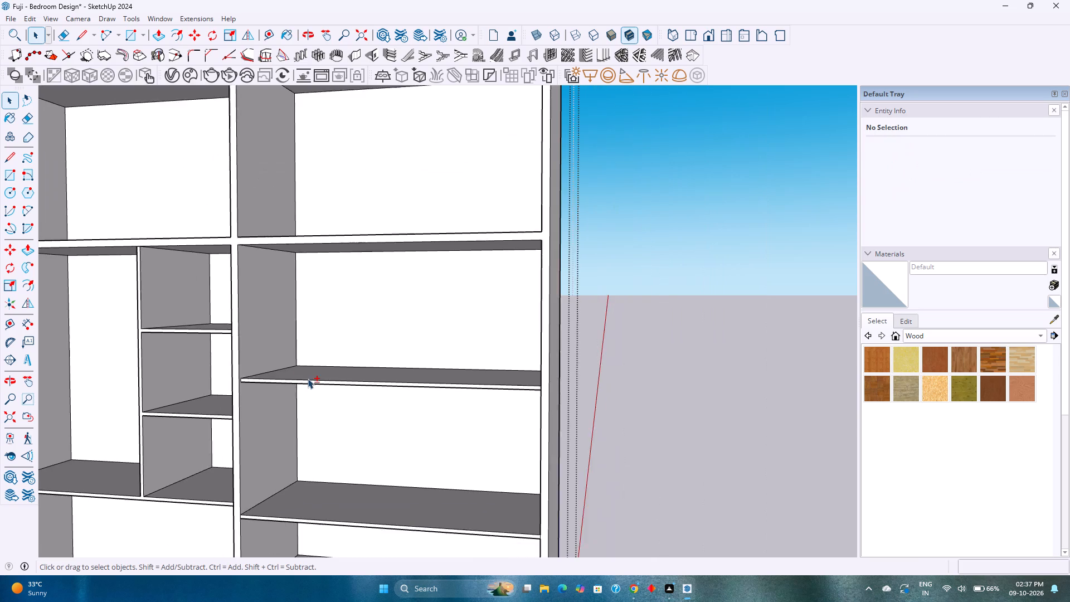
pyautogui.keyDown('shift'); pyautogui.scroll(-4, 308, 378); pyautogui.keyUp('shift')
pyautogui.keyDown('shift'); pyautogui.moveTo(308, 378); pyautogui.dragTo(255, 372, button='middle'); pyautogui.keyUp('shift')
pyautogui.moveTo(255, 372); pyautogui.dragTo(370, 412, button='middle')
pyautogui.scroll(-4, 373, 412)
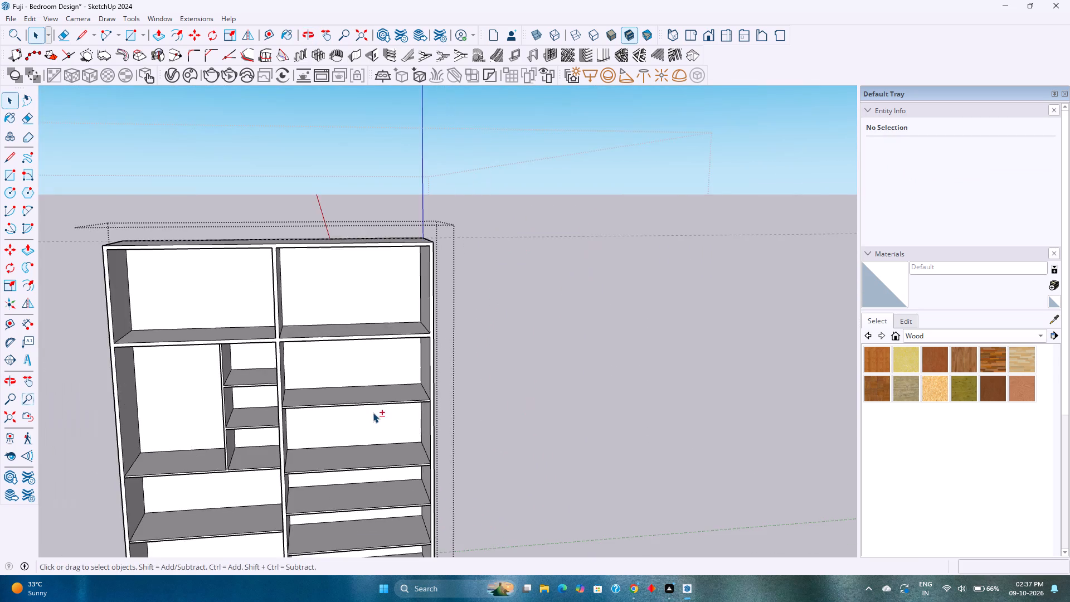
pyautogui.keyDown('shift'); pyautogui.moveTo(363, 428); pyautogui.dragTo(470, 377, button='middle'); pyautogui.keyUp('shift')
pyautogui.moveTo(458, 401); pyautogui.dragTo(353, 373, button='middle')
pyautogui.scroll(-2, 356, 367)
pyautogui.keyDown('shift'); pyautogui.moveTo(335, 375); pyautogui.dragTo(462, 426, button='middle'); pyautogui.keyUp('shift')
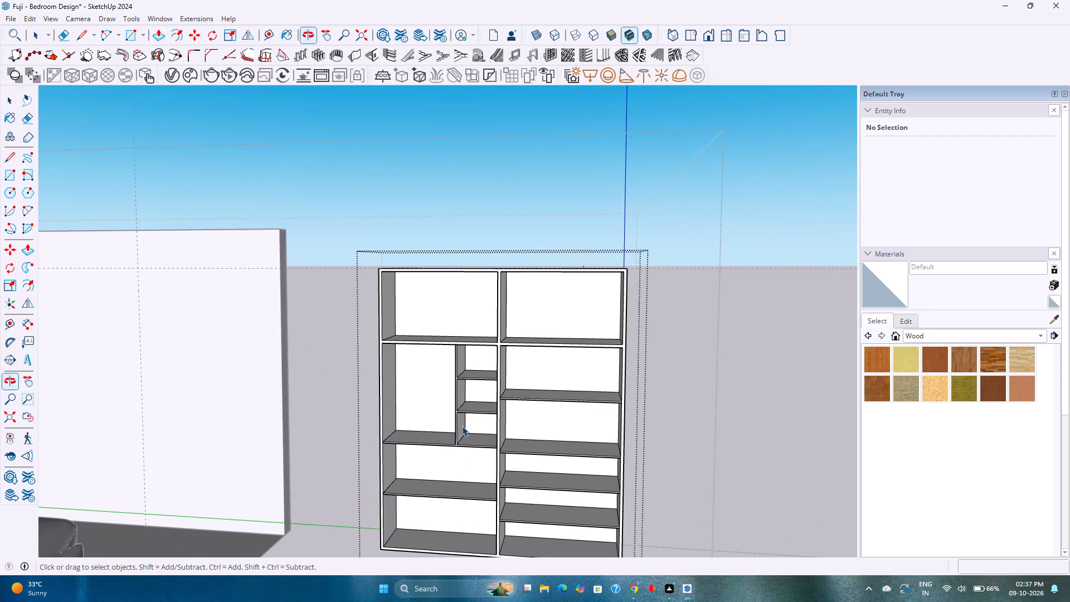
pyautogui.moveTo(462, 419); pyautogui.dragTo(441, 388, button='middle')
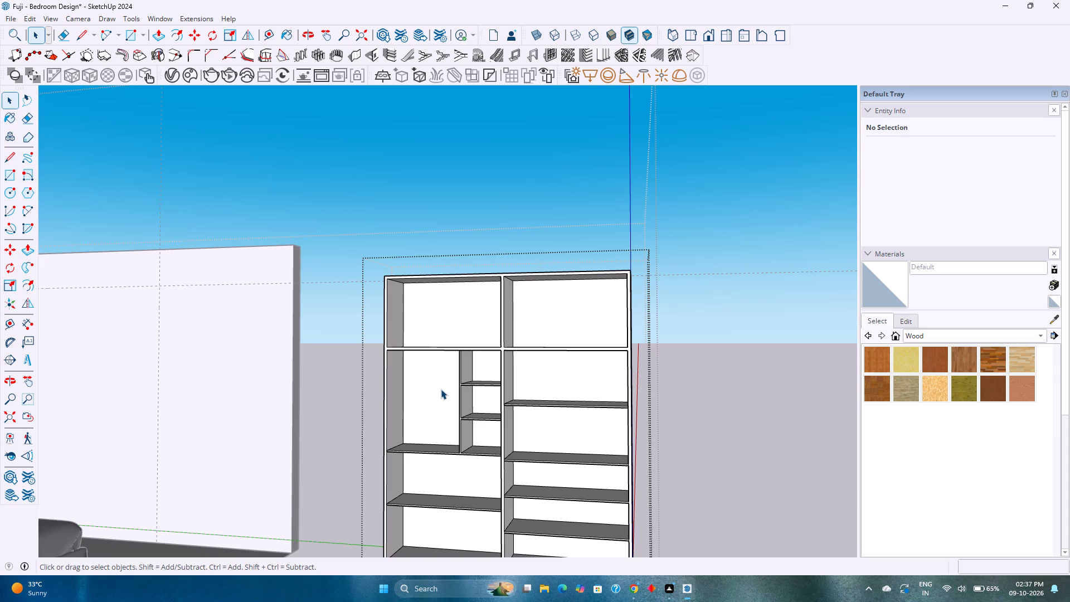
pyautogui.scroll(-1, 482, 393)
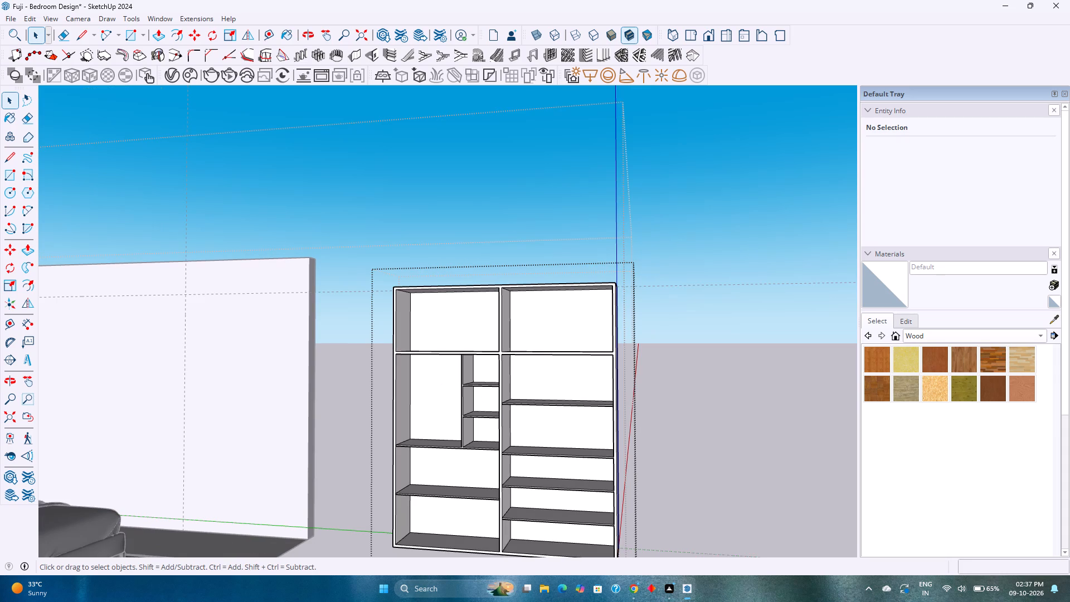
pyautogui.keyDown('shift'); pyautogui.moveTo(501, 507); pyautogui.dragTo(410, 420, button='middle'); pyautogui.keyUp('shift')
pyautogui.moveTo(410, 420); pyautogui.dragTo(519, 486, button='middle')
pyautogui.keyDown('shift'); pyautogui.moveTo(508, 475); pyautogui.dragTo(563, 528, button='middle'); pyautogui.keyUp('shift')
pyautogui.moveTo(569, 523); pyautogui.dragTo(454, 487, button='middle')
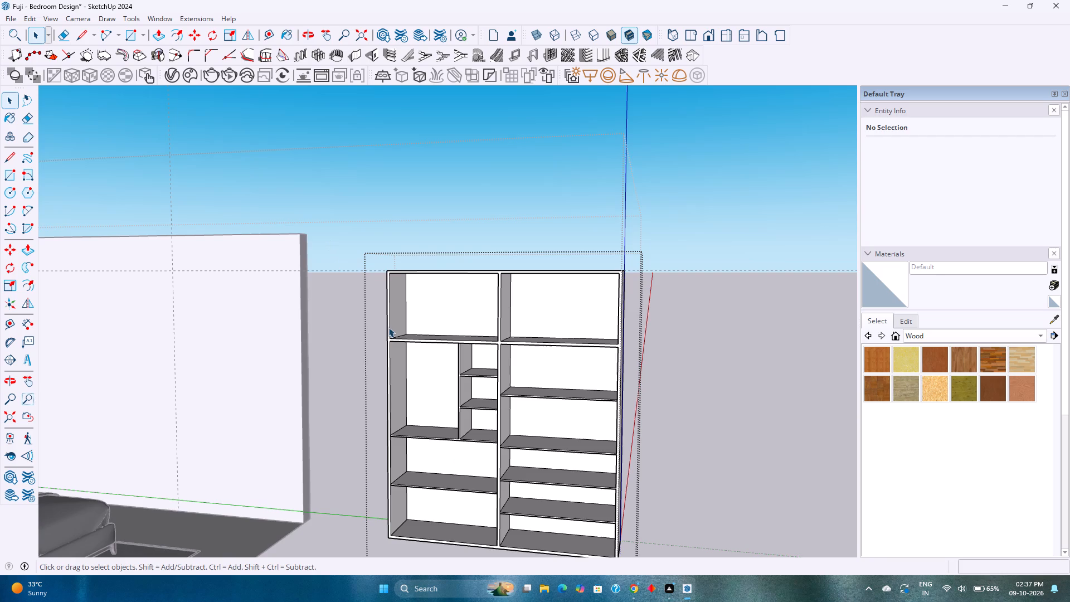
# Save the bedroom design model.
pyautogui.scroll(1, 444, 367)
pyautogui.click(133, 39)
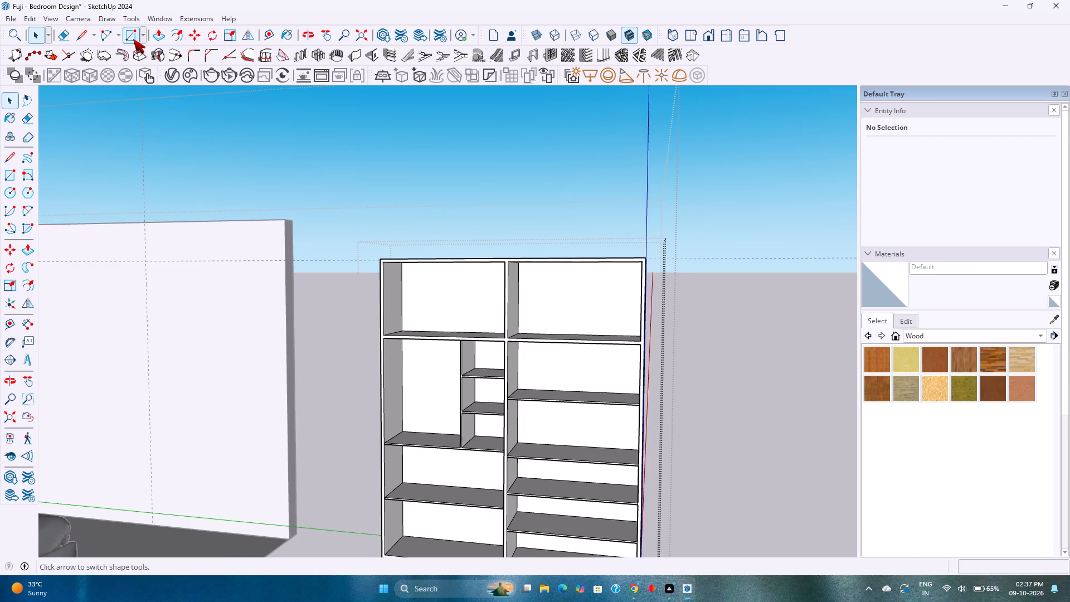
pyautogui.hotkey('ctrl', 's')
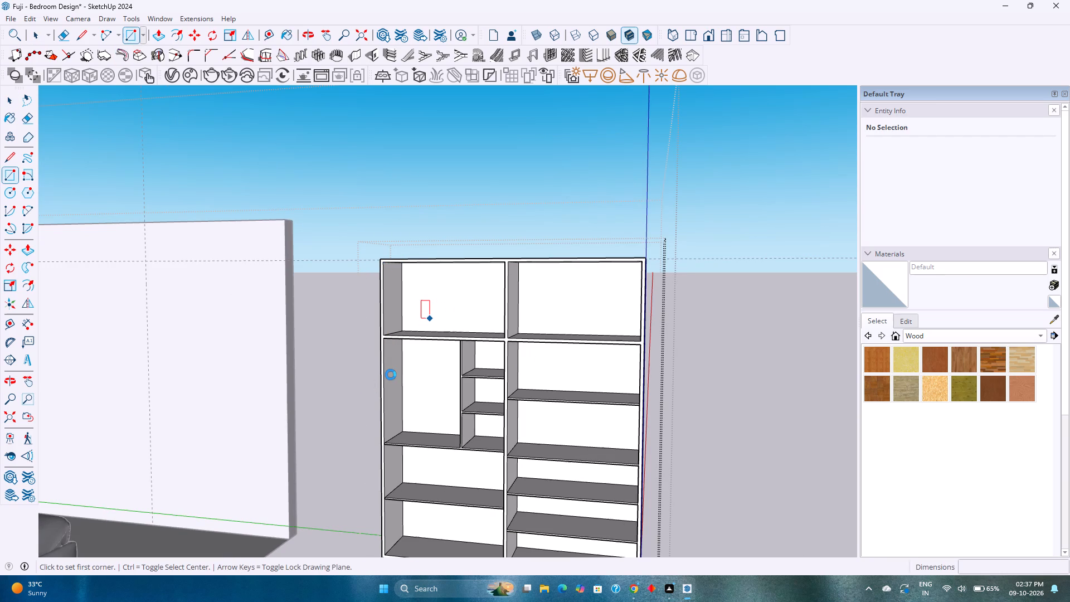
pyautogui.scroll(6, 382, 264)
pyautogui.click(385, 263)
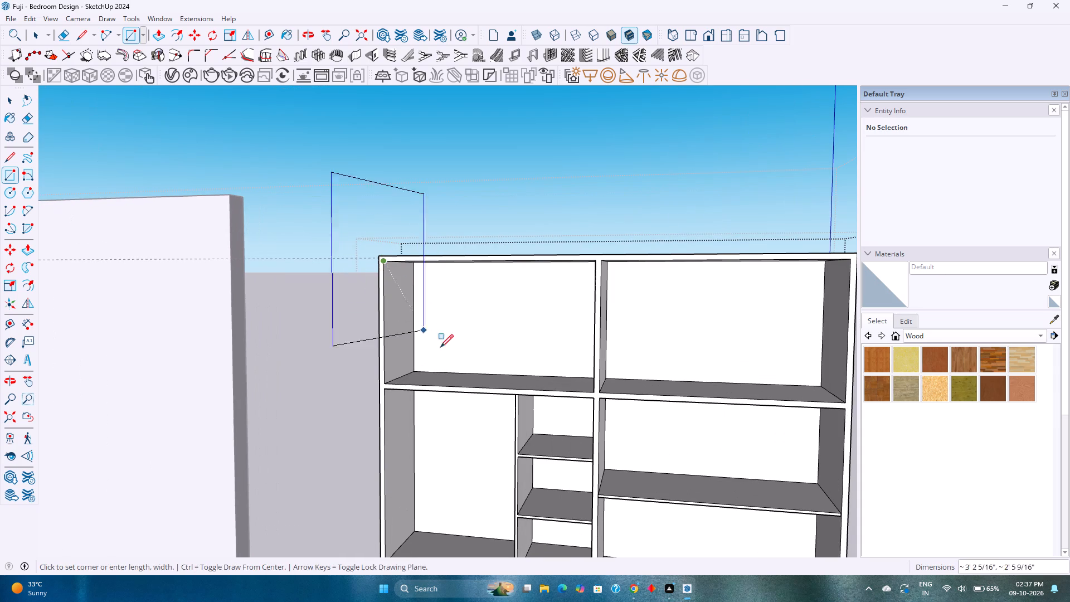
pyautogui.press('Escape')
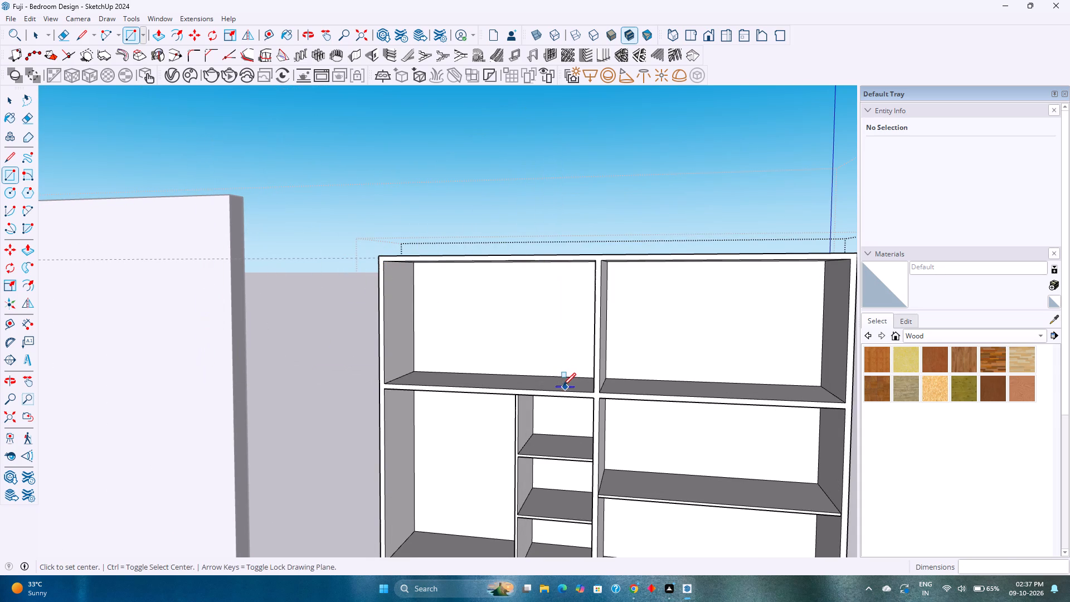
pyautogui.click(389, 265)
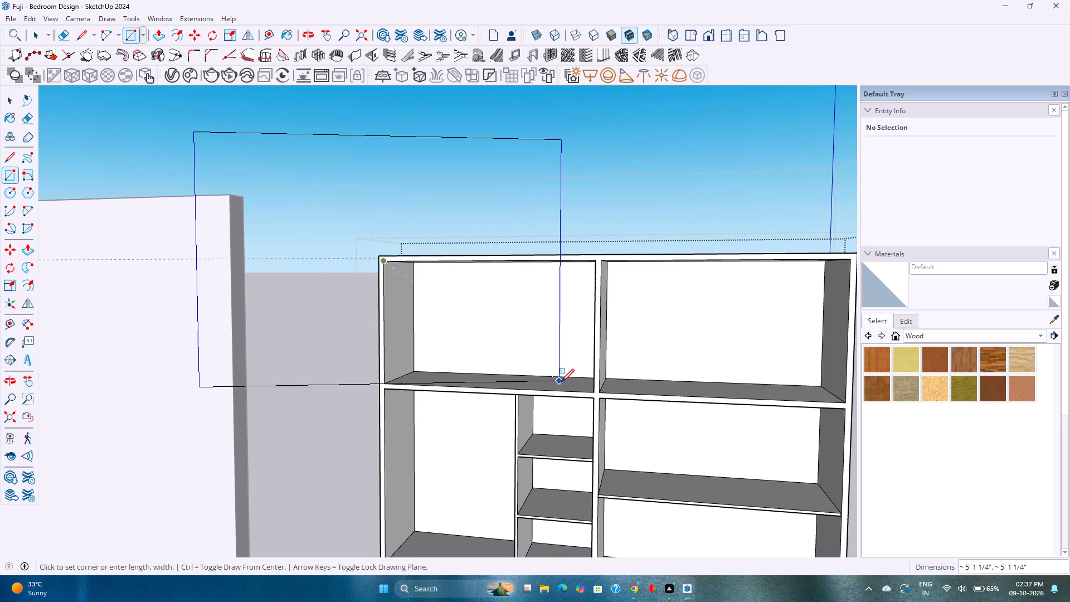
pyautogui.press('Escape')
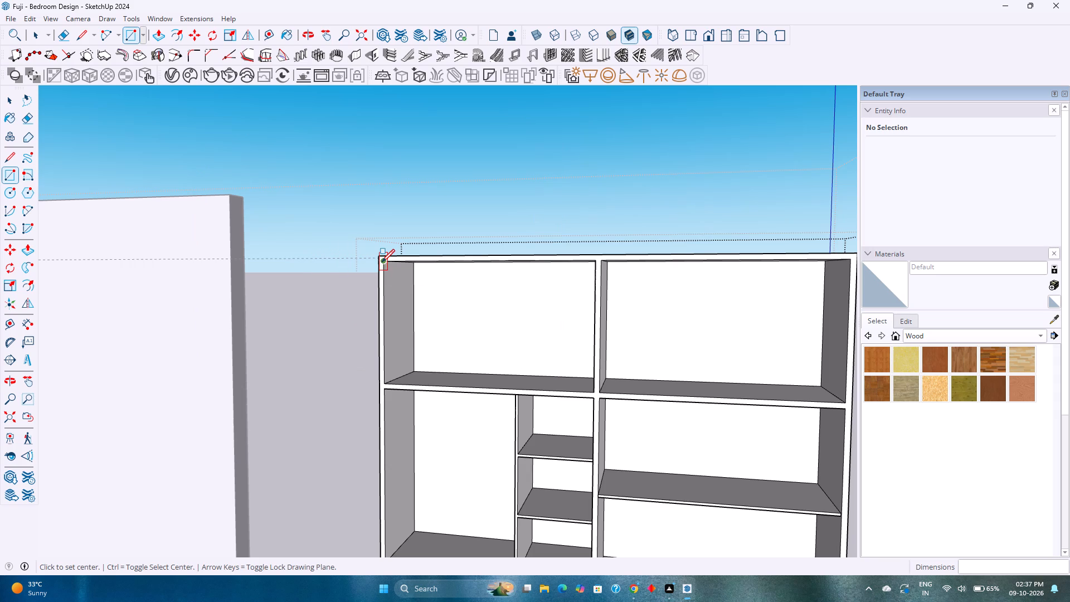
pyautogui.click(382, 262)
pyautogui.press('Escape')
# Draw a 3' 4 1/2" by 2' corner-to-corner rectangle across the front opening of the upper compartment above the small divided shelves.
pyautogui.scroll(6, 391, 268)
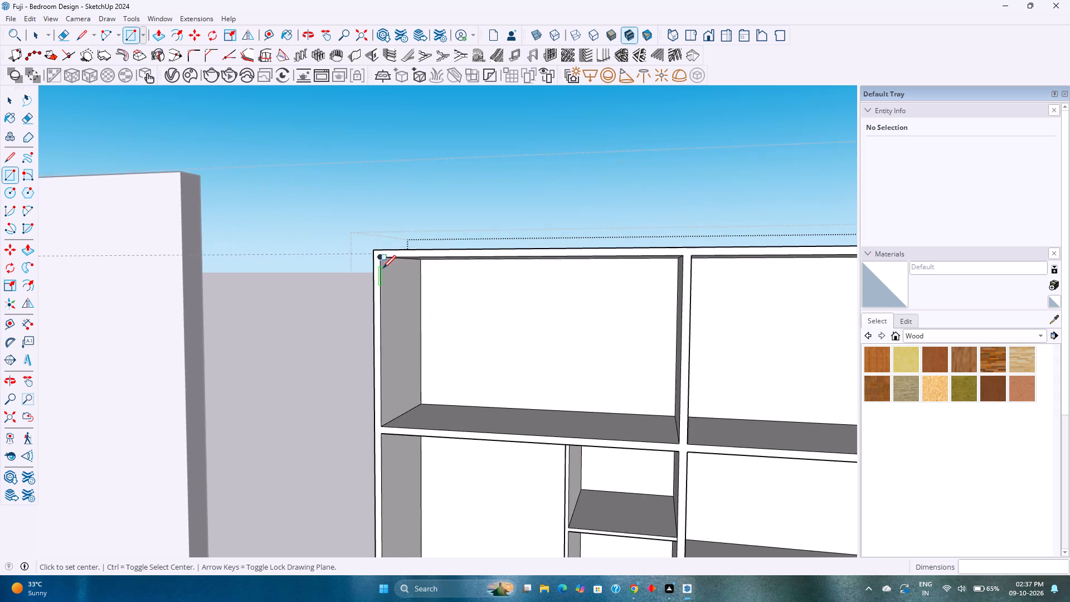
pyautogui.scroll(19, 383, 268)
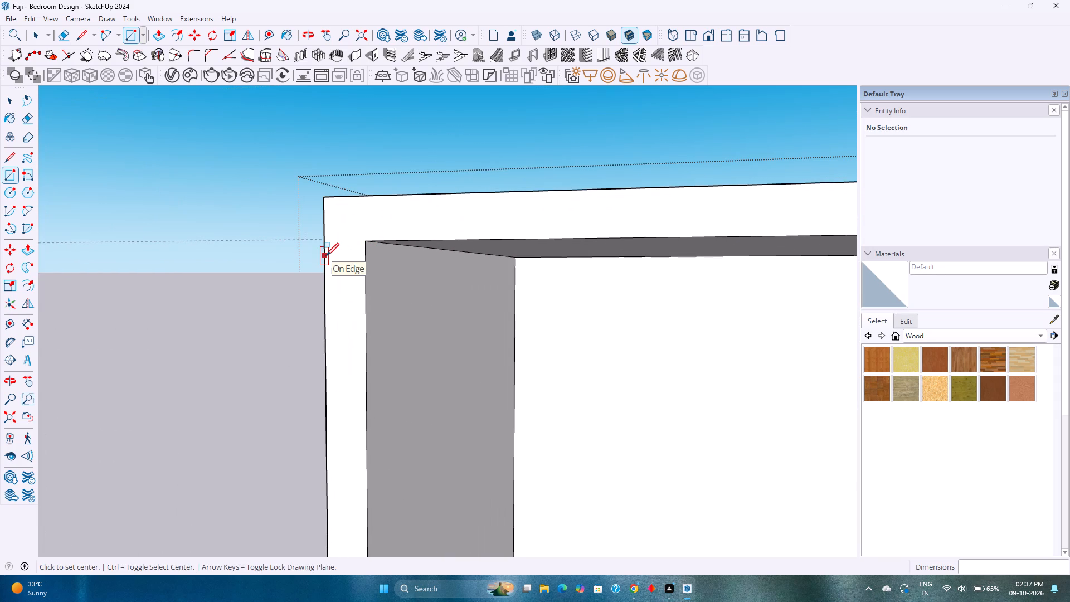
pyautogui.press('r')
pyautogui.click(369, 239)
pyautogui.scroll(-20, 426, 331)
pyautogui.scroll(-7, 426, 331)
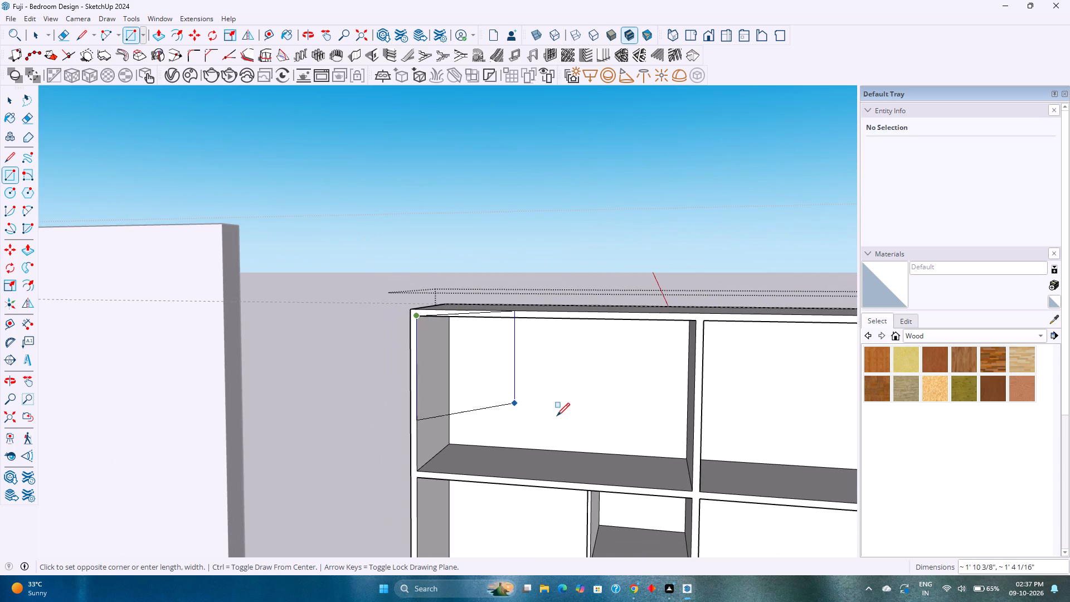
pyautogui.click(690, 489)
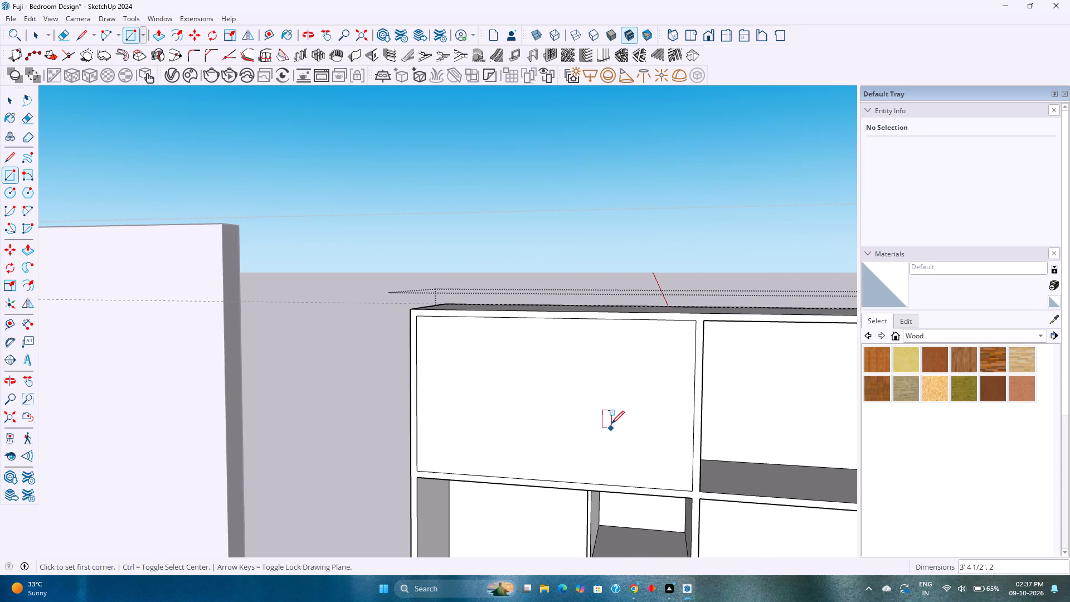
# Make the new front rectangle, with its face and edges, into a group.
pyautogui.press('space')
pyautogui.doubleClick(611, 423)
pyautogui.rightClick(612, 423)
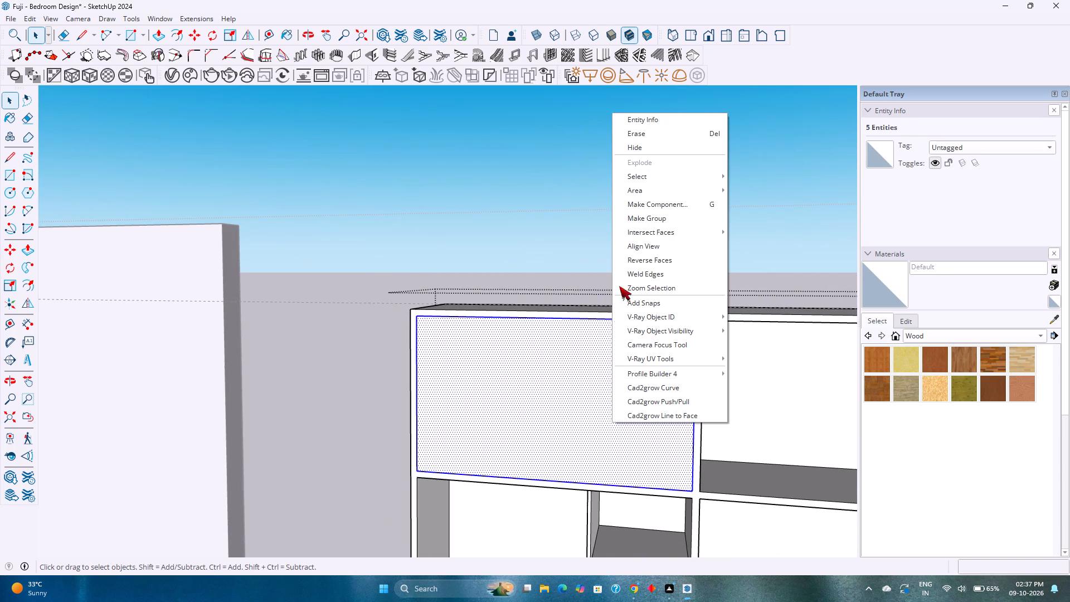
pyautogui.click(651, 208)
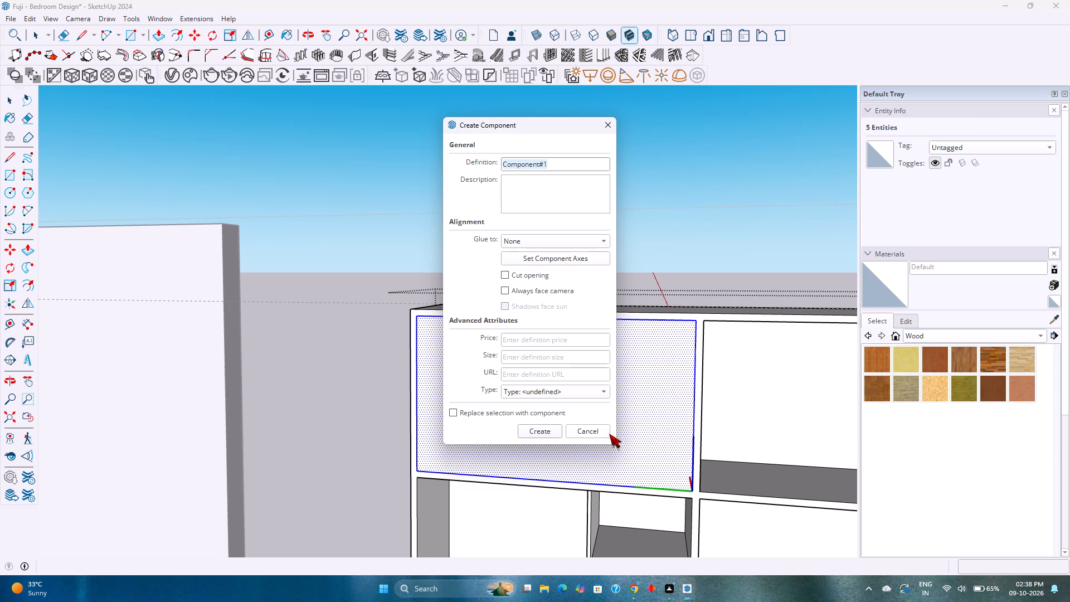
pyautogui.click(591, 434)
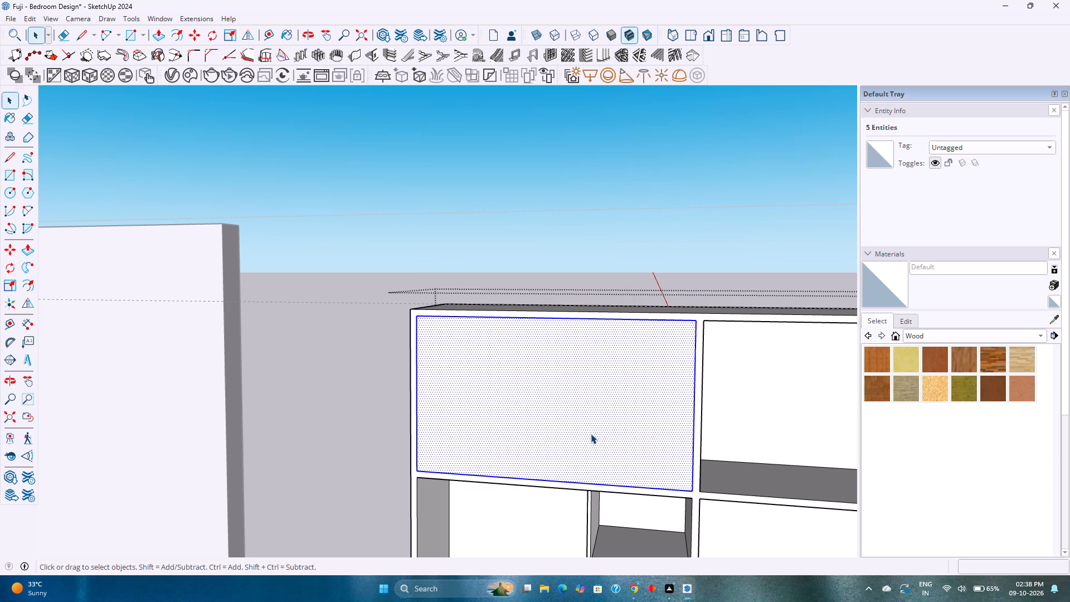
pyautogui.doubleClick(591, 434)
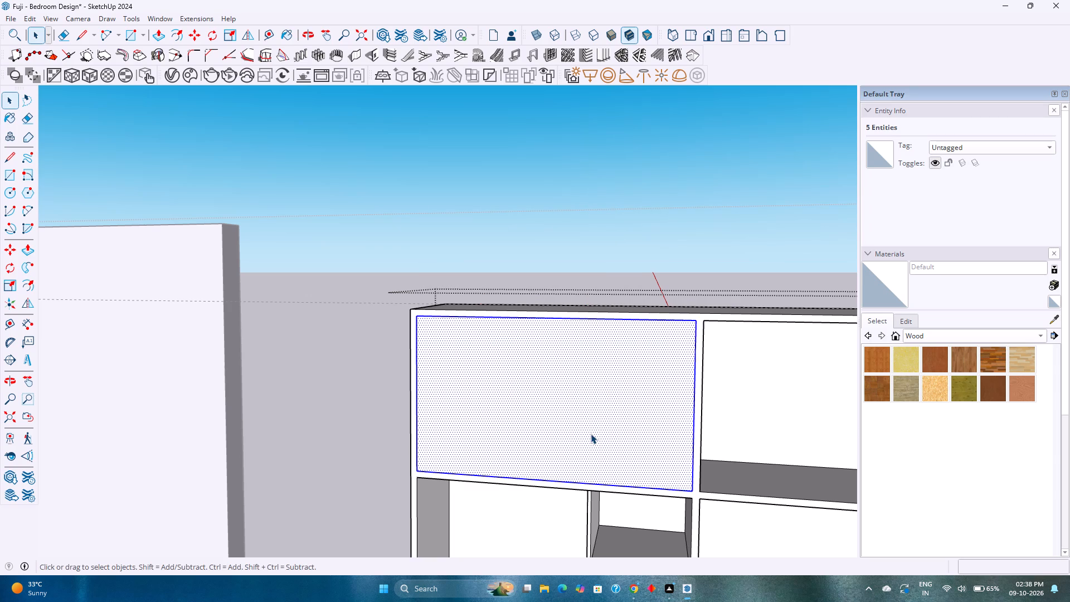
pyautogui.rightClick(591, 434)
pyautogui.click(633, 234)
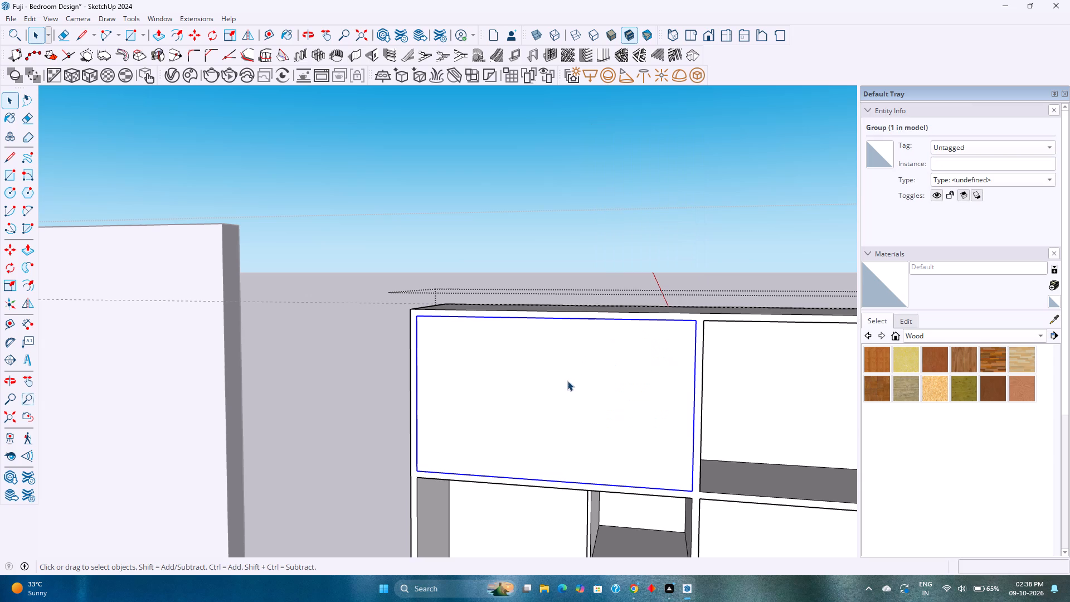
# Copy the front panel group 3' 5 1/2" sideways onto the neighbouring upper compartment's opening.
pyautogui.press('m')
pyautogui.click(416, 313)
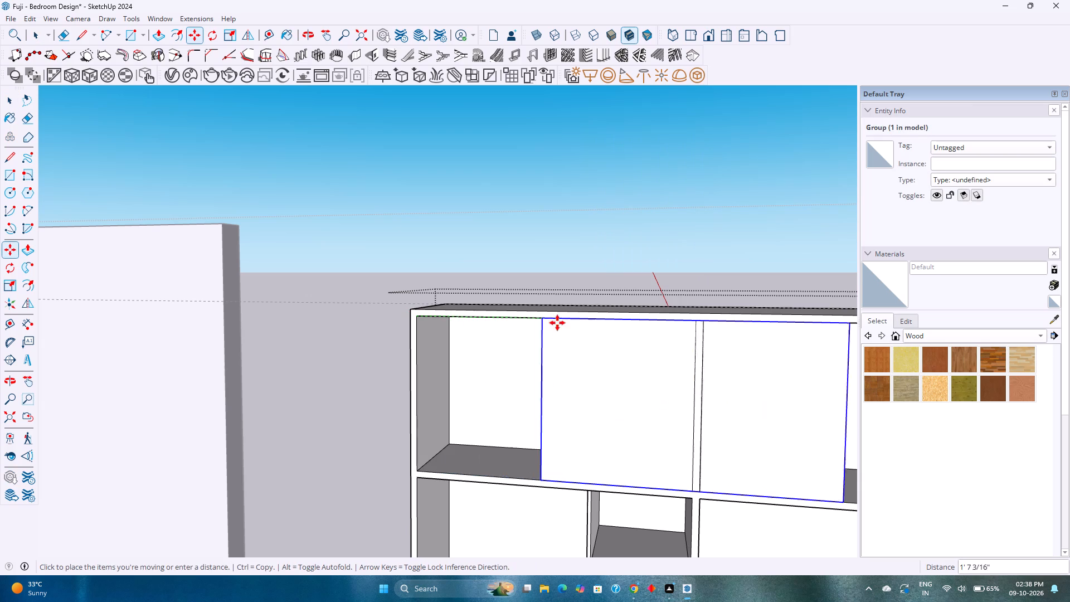
pyautogui.click(708, 319)
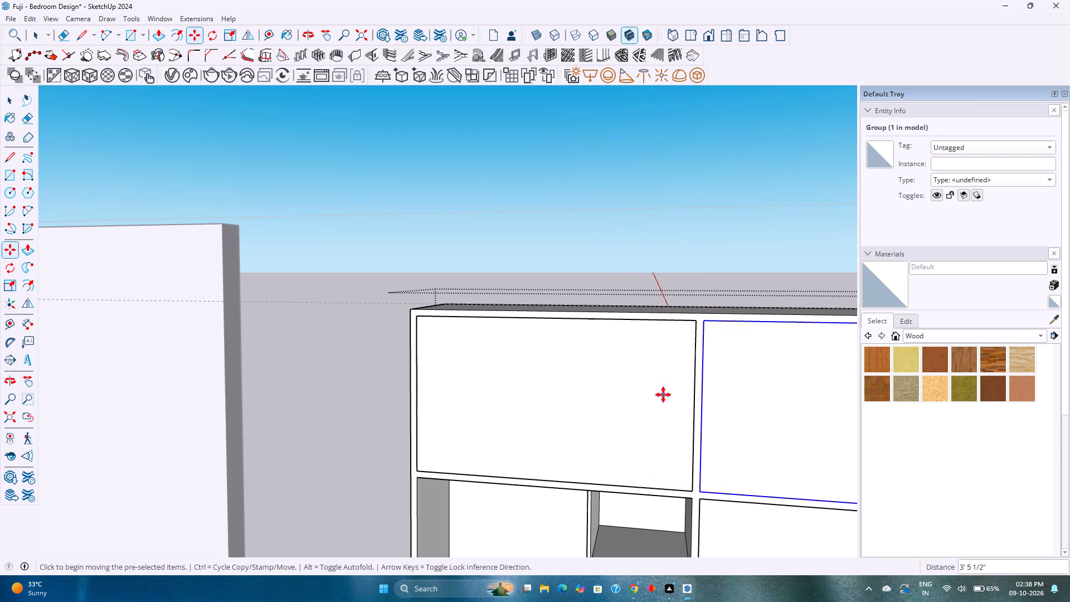
pyautogui.scroll(-2, 663, 395)
pyautogui.keyDown('shift'); pyautogui.moveTo(663, 395); pyautogui.dragTo(409, 390, button='middle'); pyautogui.keyUp('shift')
pyautogui.press('space')
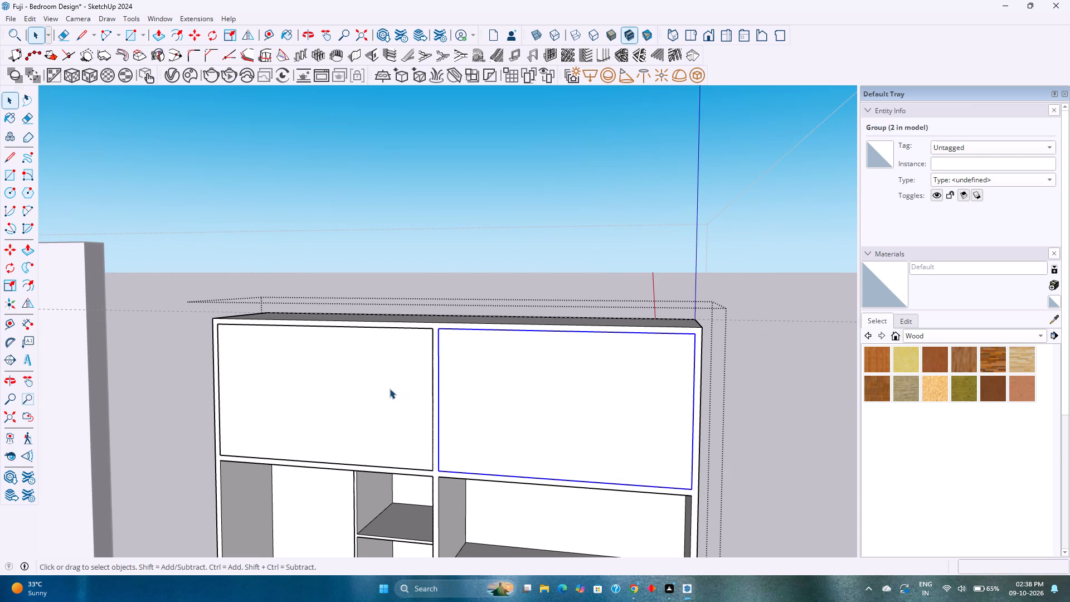
# Open the original front panel group above the small divided shelves and Push/Pull its face 0.75" forward.
pyautogui.doubleClick(390, 389)
pyautogui.scroll(4, 390, 389)
pyautogui.press('p')
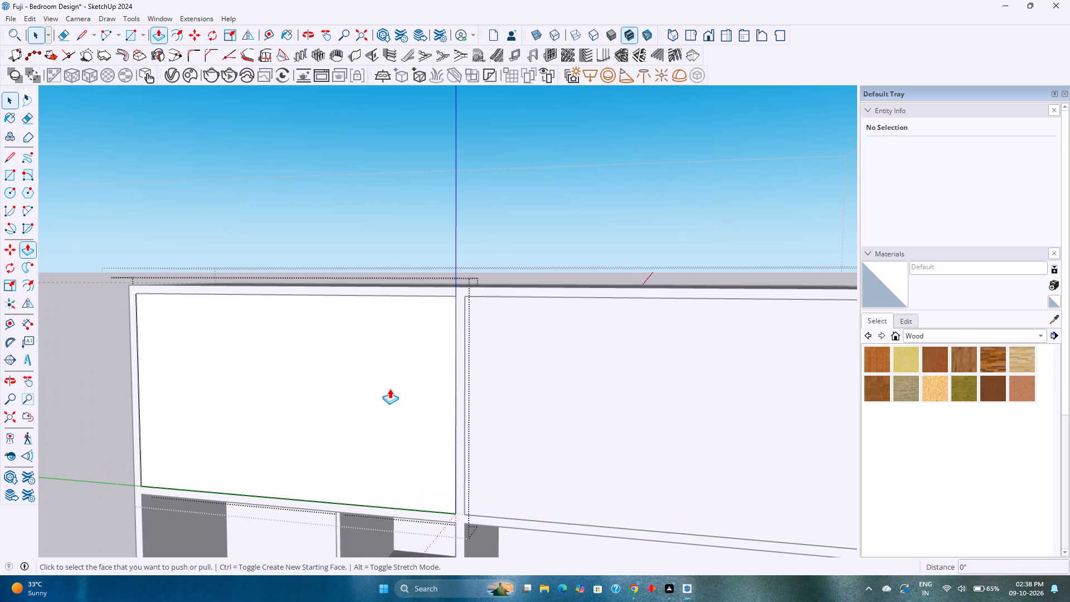
pyautogui.click(390, 389)
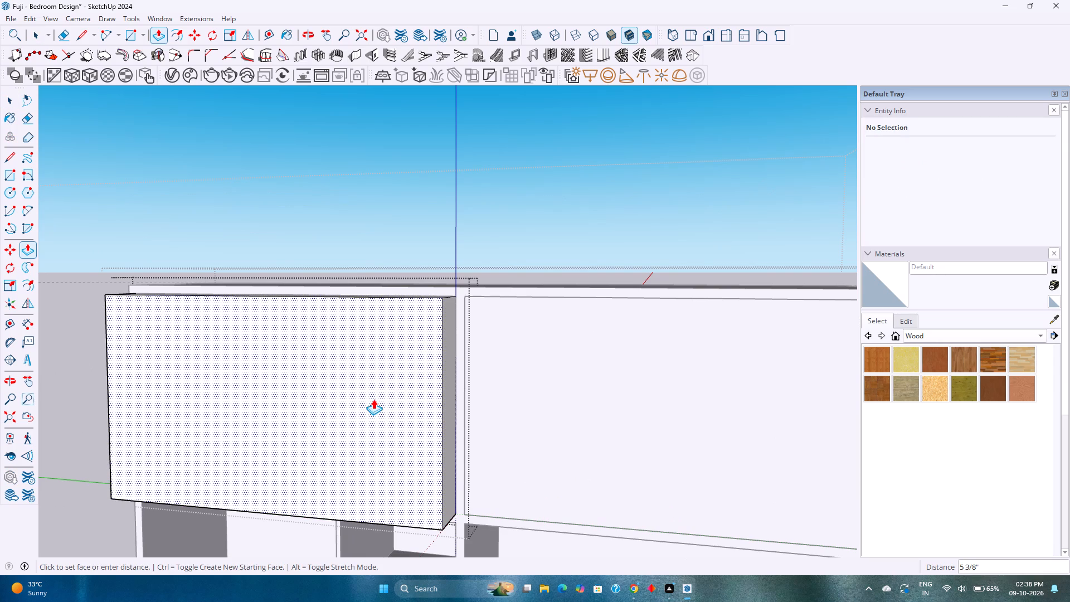
pyautogui.moveTo(373, 399); pyautogui.dragTo(373, 441, button='middle')
pyautogui.scroll(-1, 374, 429)
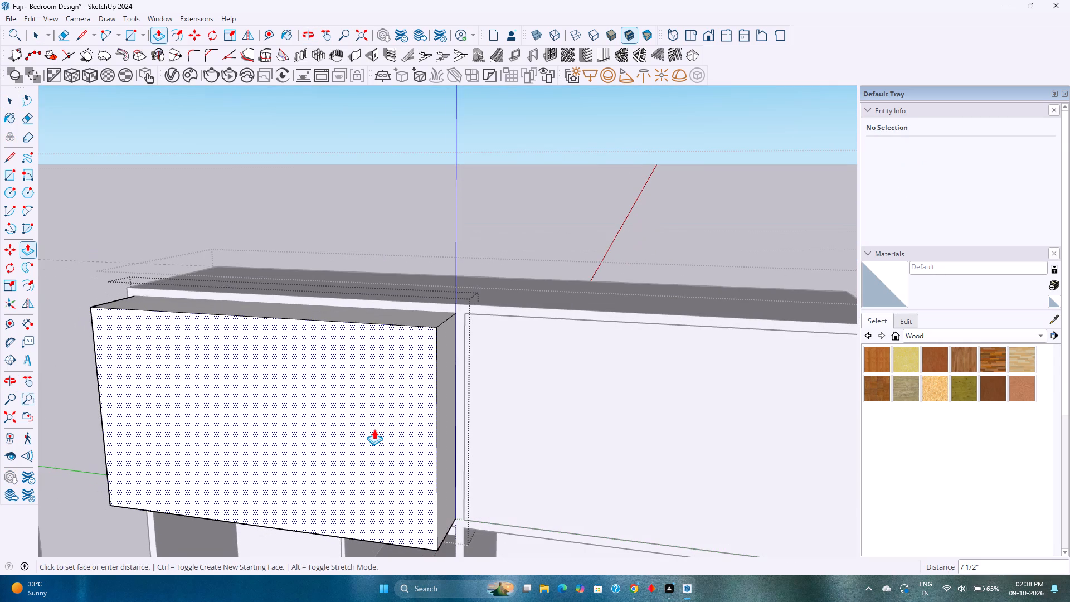
pyautogui.scroll(-1, 374, 429)
pyautogui.write('0.7')
pyautogui.press('5')
pyautogui.press('Return')
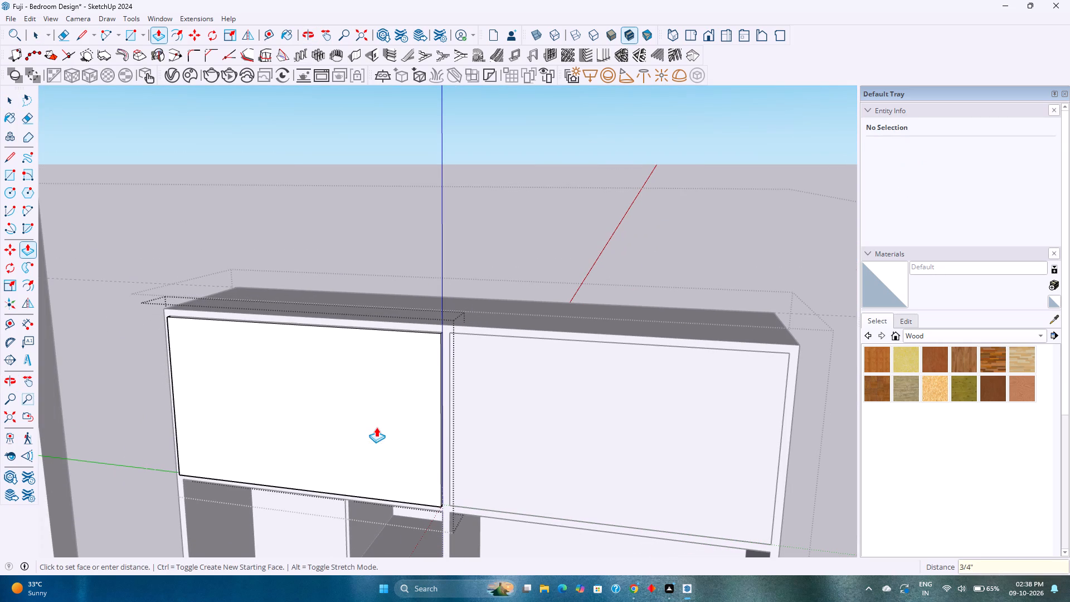
# Push/Pull the top edge face of the front panel 0.5" upward over the carcass top.
pyautogui.moveTo(509, 405); pyautogui.dragTo(498, 514, button='middle')
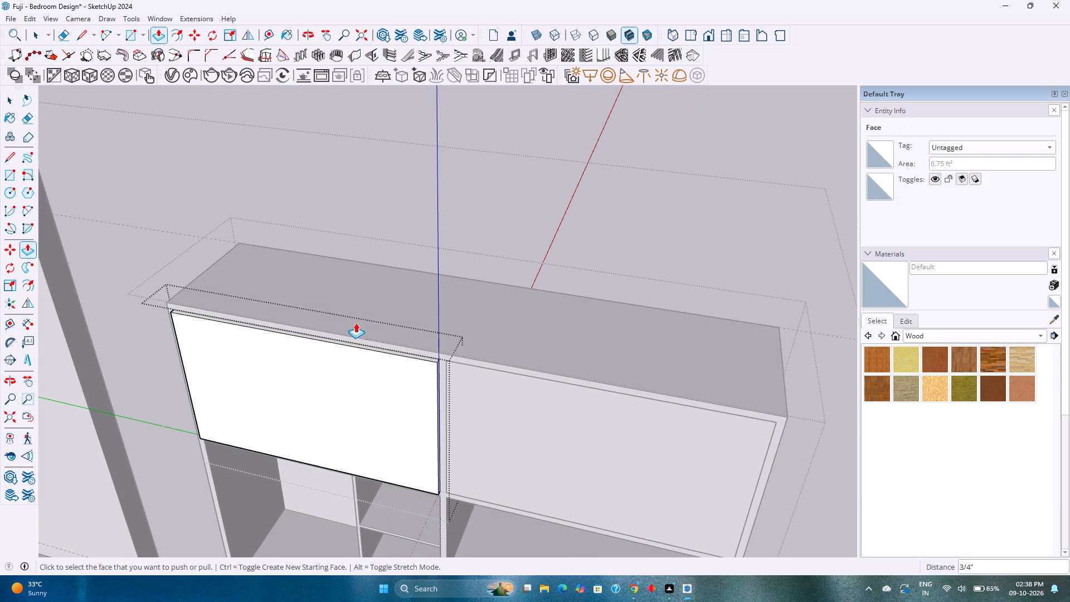
pyautogui.scroll(10, 358, 323)
pyautogui.click(488, 396)
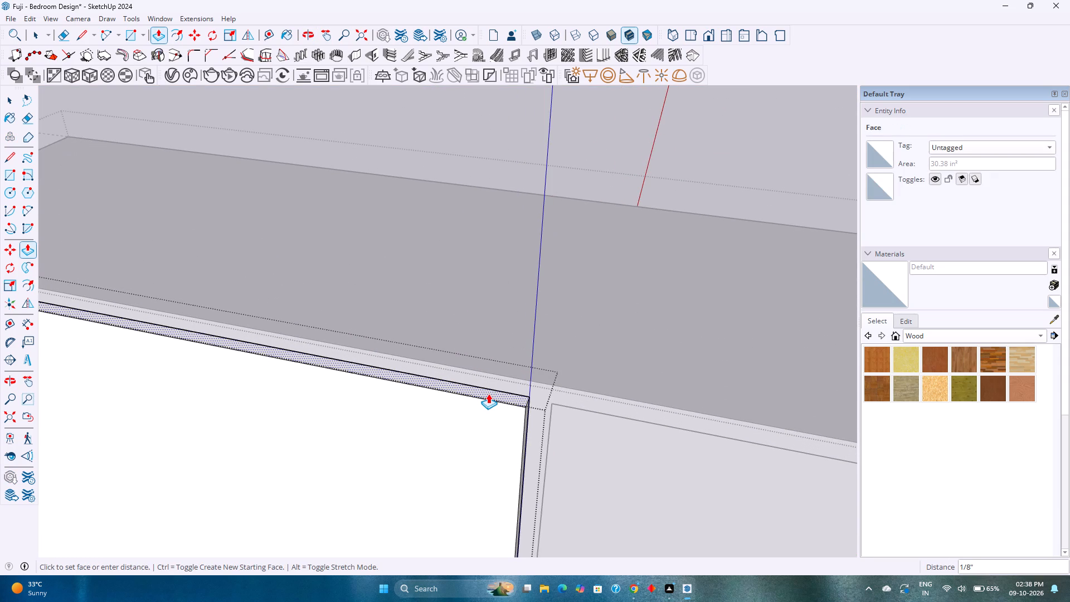
pyautogui.write('0.5')
pyautogui.press('Return')
# Push/Pull both side faces of the front panel outward 0.3", over the central partition and the outer side.
pyautogui.moveTo(505, 408); pyautogui.dragTo(468, 398, button='middle')
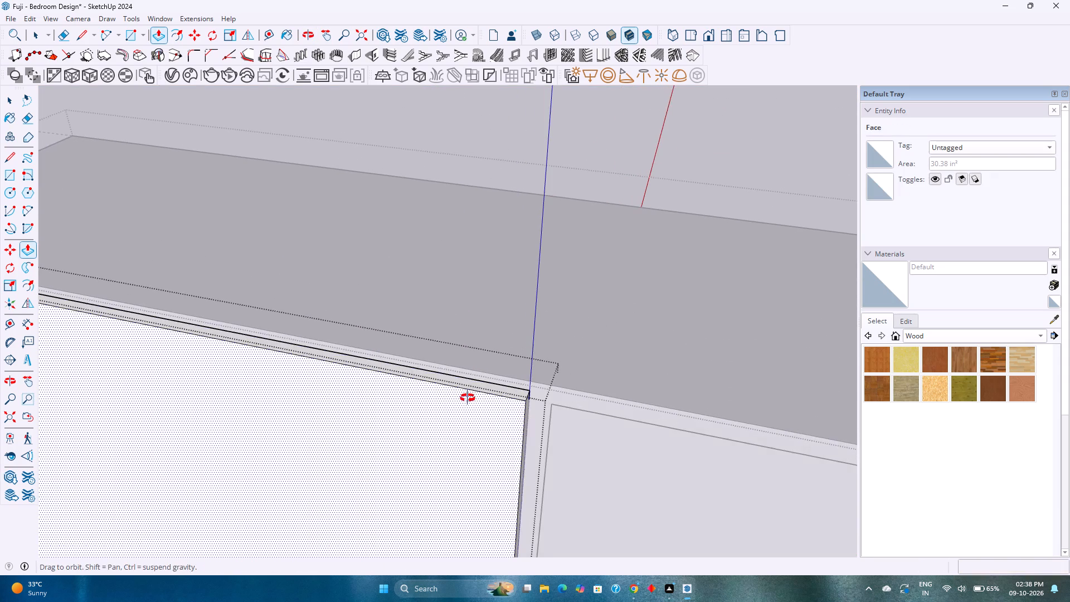
pyautogui.moveTo(468, 398); pyautogui.dragTo(441, 387, button='middle')
pyautogui.click(517, 425)
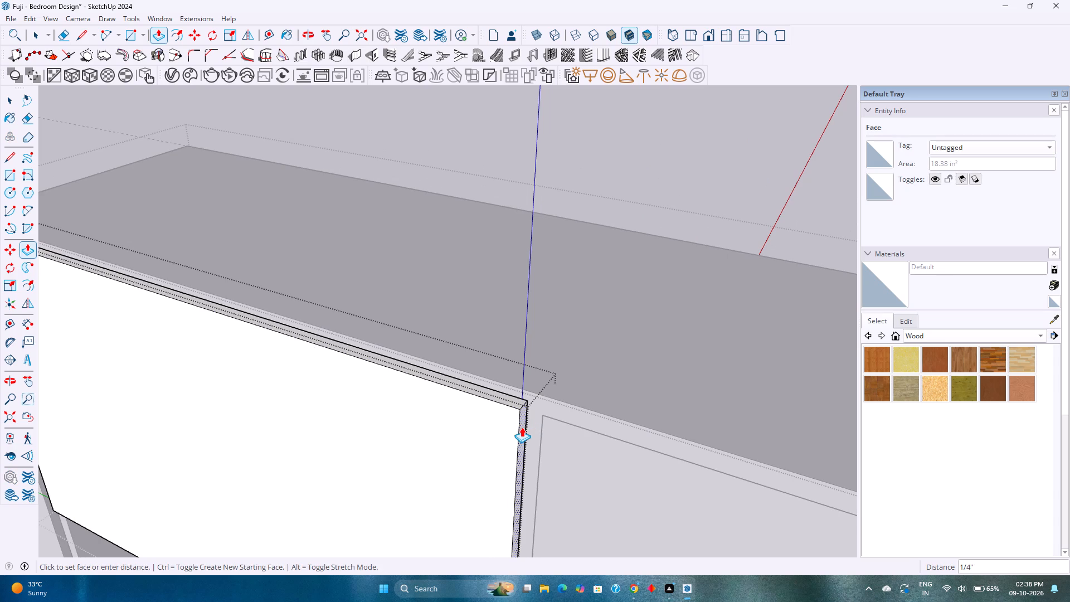
pyautogui.press('0')
pyautogui.write('.3')
pyautogui.press('Return')
pyautogui.scroll(-3, 371, 419)
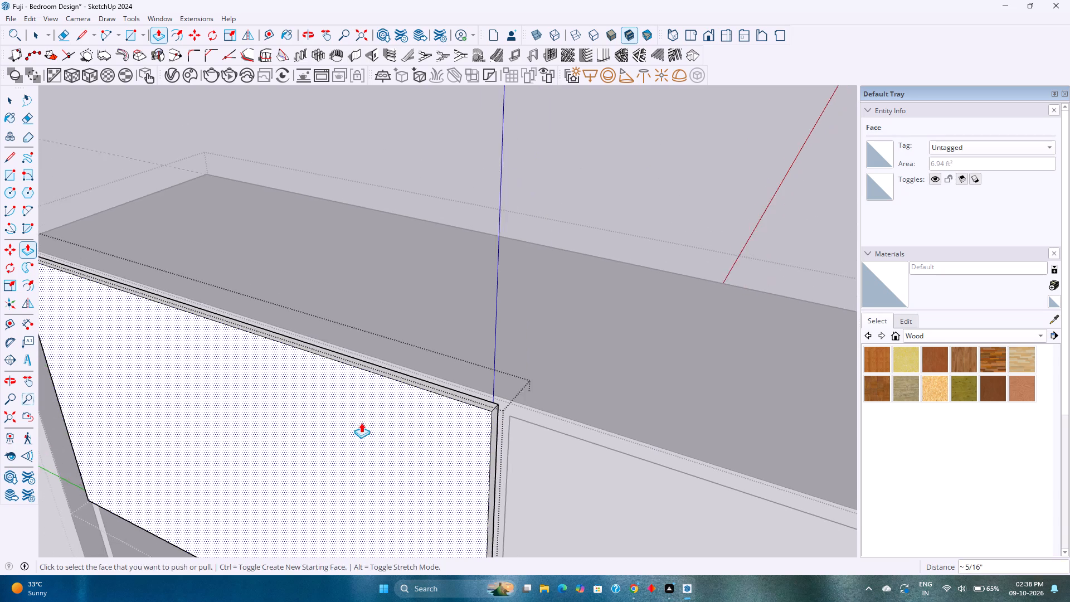
pyautogui.keyDown('shift'); pyautogui.moveTo(362, 427); pyautogui.dragTo(500, 410, button='middle'); pyautogui.keyUp('shift')
pyautogui.moveTo(389, 400); pyautogui.dragTo(730, 412, button='middle')
pyautogui.keyDown('shift'); pyautogui.moveTo(400, 423); pyautogui.dragTo(659, 361, button='middle'); pyautogui.keyUp('shift')
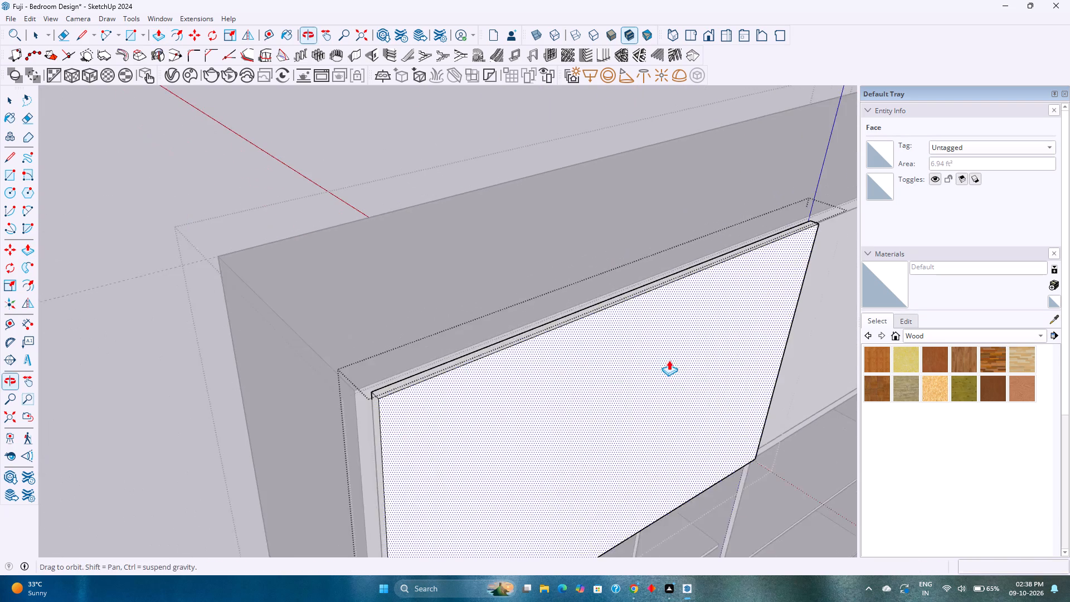
pyautogui.scroll(4, 405, 425)
pyautogui.doubleClick(426, 407)
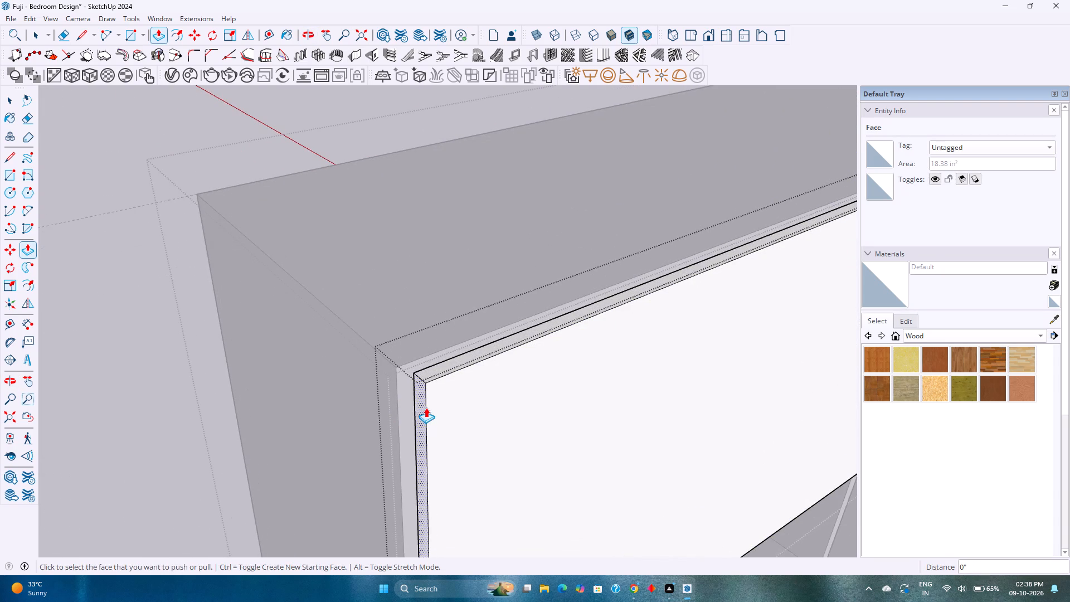
# Push/Pull the bottom edge face of the front panel 0.5" downward over the full-width shelf.
pyautogui.scroll(-5, 426, 407)
pyautogui.keyDown('shift'); pyautogui.moveTo(521, 430); pyautogui.dragTo(367, 361, button='middle'); pyautogui.keyUp('shift')
pyautogui.moveTo(551, 398); pyautogui.dragTo(369, 333, button='middle')
pyautogui.scroll(-2, 431, 347)
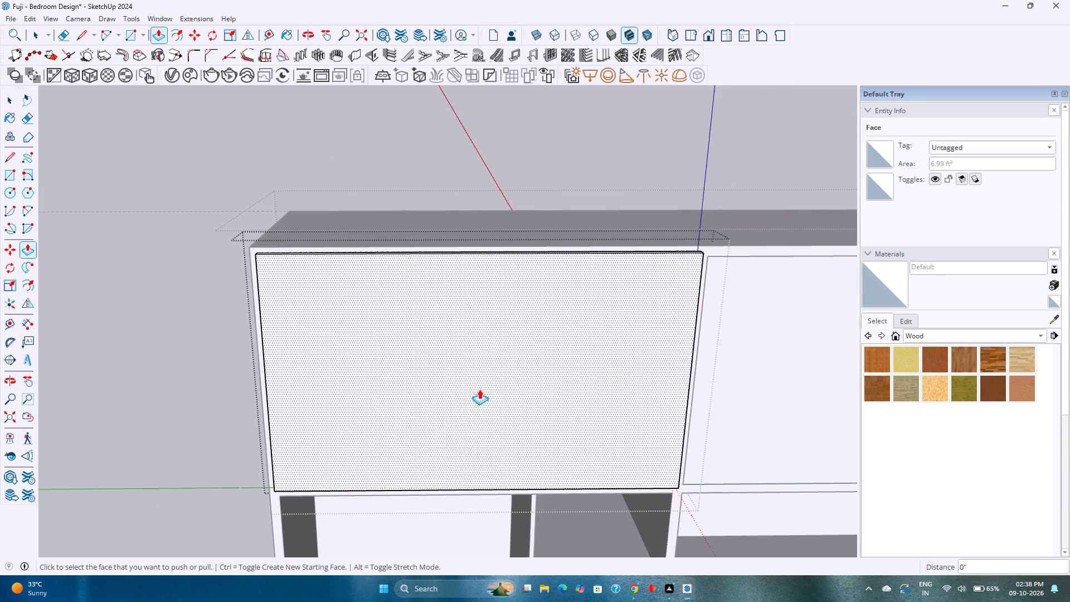
pyautogui.moveTo(480, 391); pyautogui.dragTo(468, 327, button='middle')
pyautogui.middleClick(468, 327)
pyautogui.moveTo(555, 399); pyautogui.dragTo(422, 339, button='middle')
pyautogui.moveTo(489, 456); pyautogui.dragTo(518, 371, button='middle')
pyautogui.scroll(4, 605, 514)
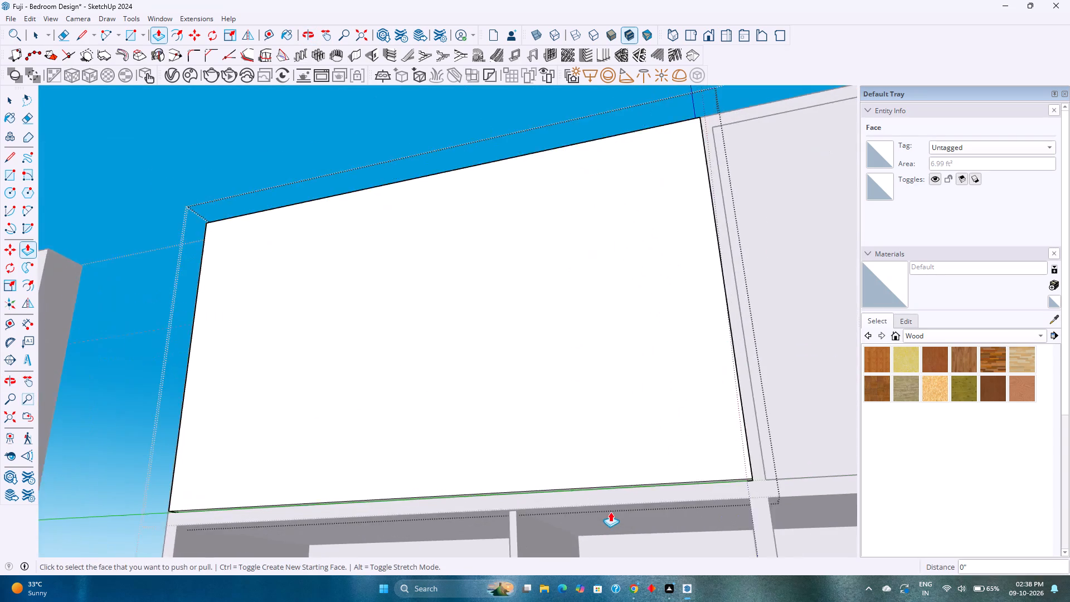
pyautogui.scroll(2, 610, 512)
pyautogui.moveTo(610, 509); pyautogui.dragTo(526, 431, button='middle')
pyautogui.scroll(3, 621, 460)
pyautogui.click(615, 446)
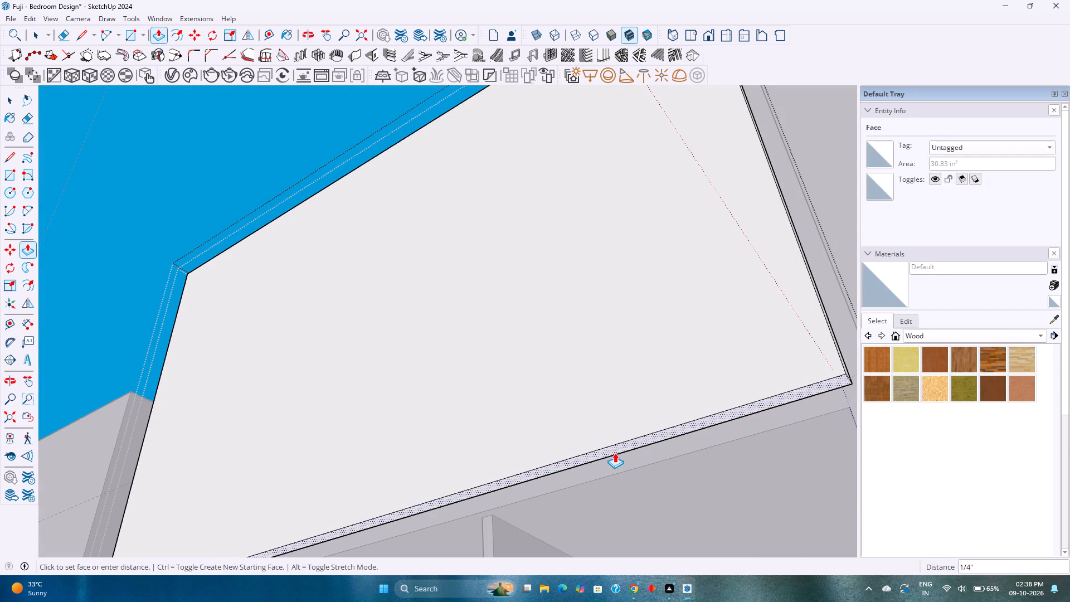
pyautogui.press('0')
pyautogui.press('.')
pyautogui.press('5')
pyautogui.press('Return')
pyautogui.press('space')
# Copy the front panel's vertical edge beside the central partition about 1' 8 9/16" across, near the panel's middle.
pyautogui.scroll(-7, 547, 441)
pyautogui.moveTo(487, 409); pyautogui.dragTo(547, 547, button='middle')
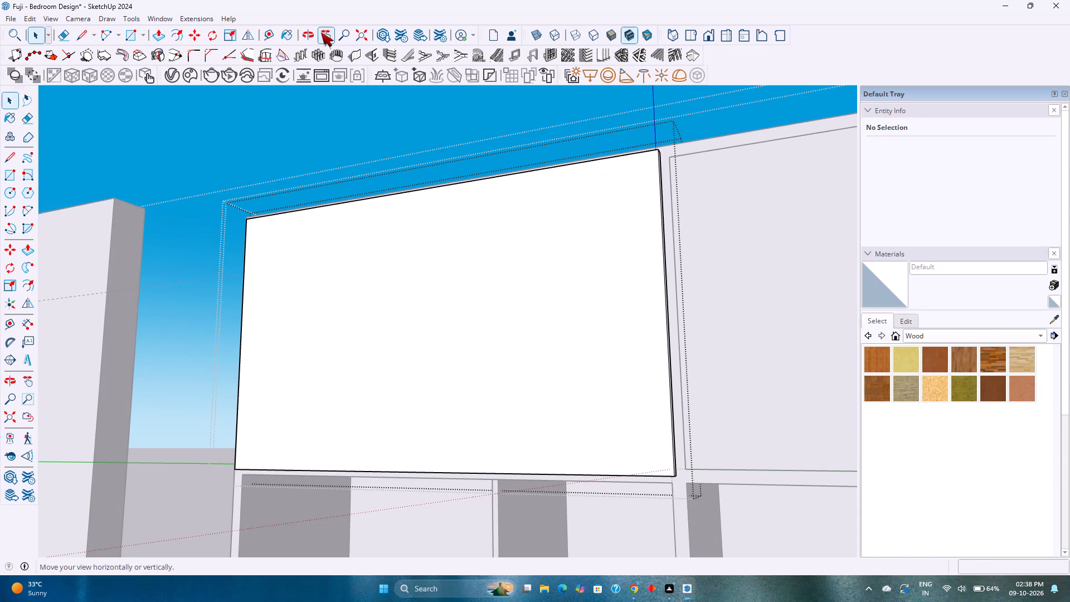
pyautogui.moveTo(344, 224); pyautogui.dragTo(417, 377, button='middle')
pyautogui.moveTo(644, 277); pyautogui.dragTo(598, 285, button='middle')
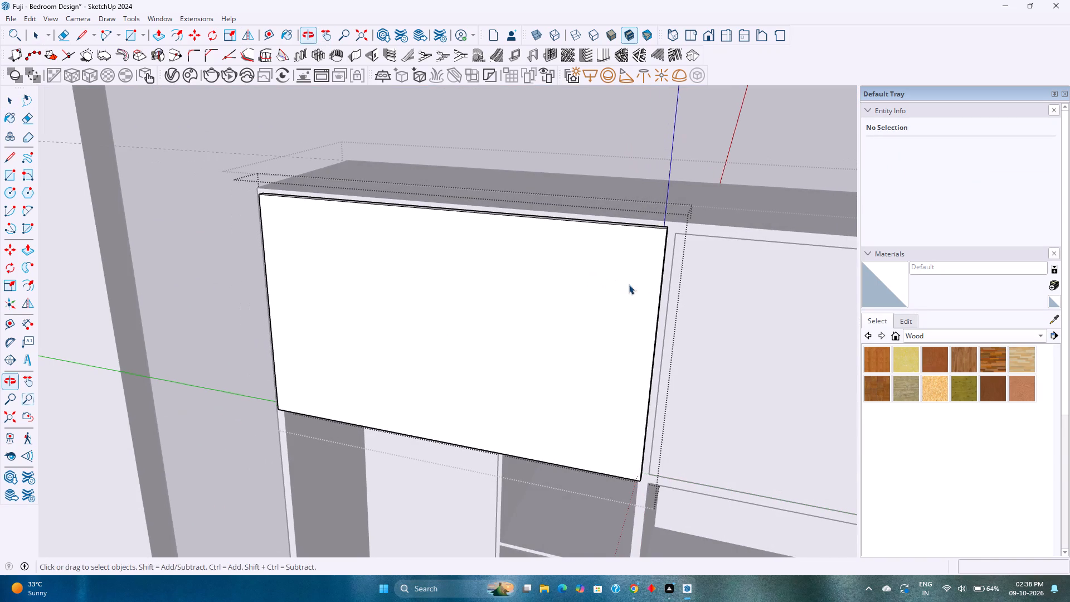
pyautogui.click(661, 277)
pyautogui.moveTo(650, 285); pyautogui.dragTo(623, 285, button='middle')
pyautogui.press('m')
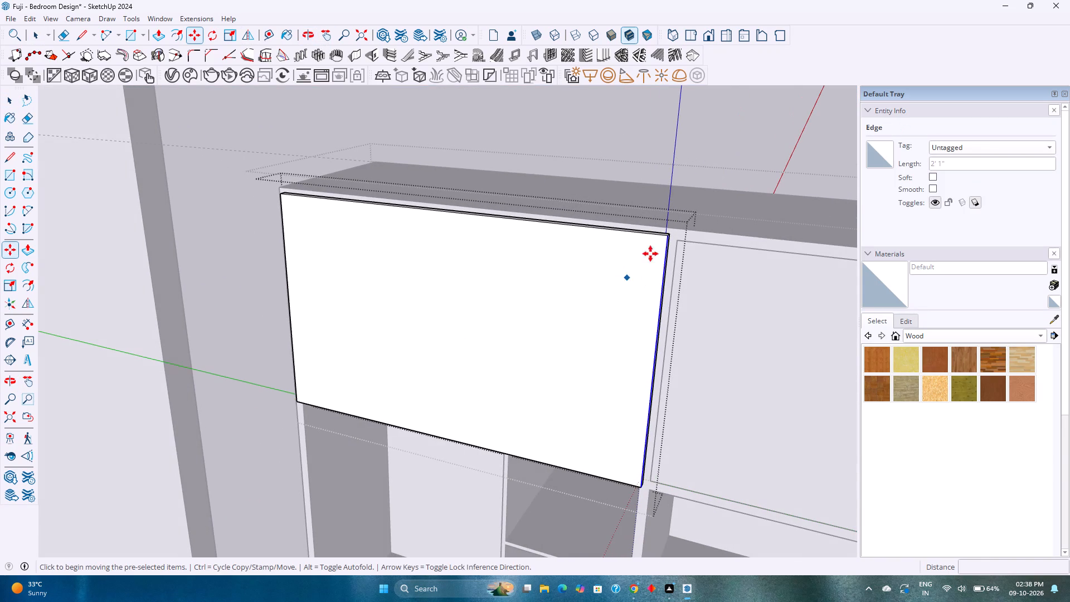
pyautogui.click(669, 239)
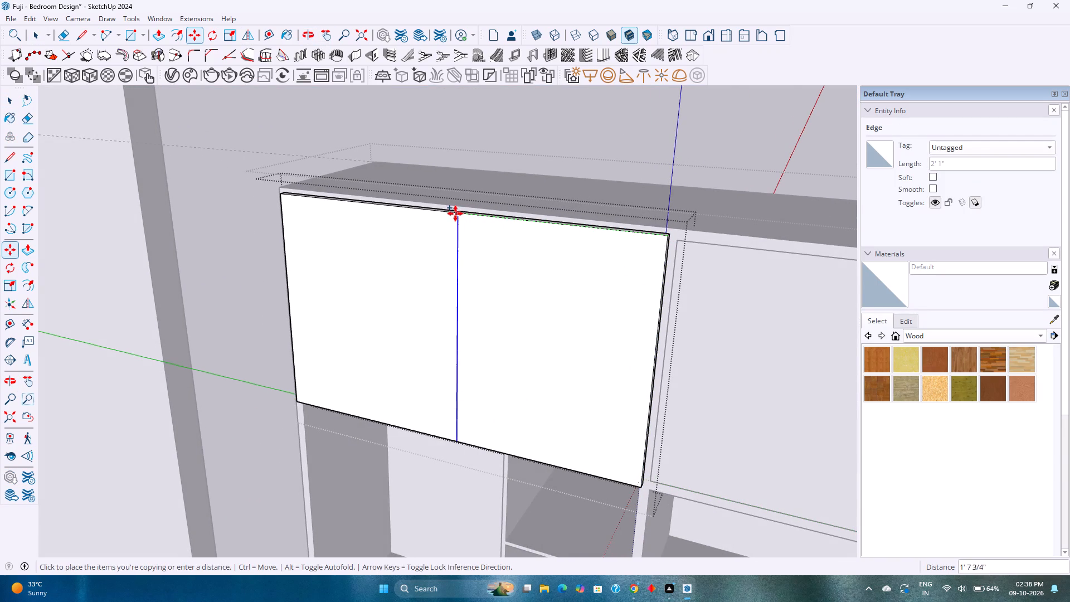
pyautogui.click(449, 213)
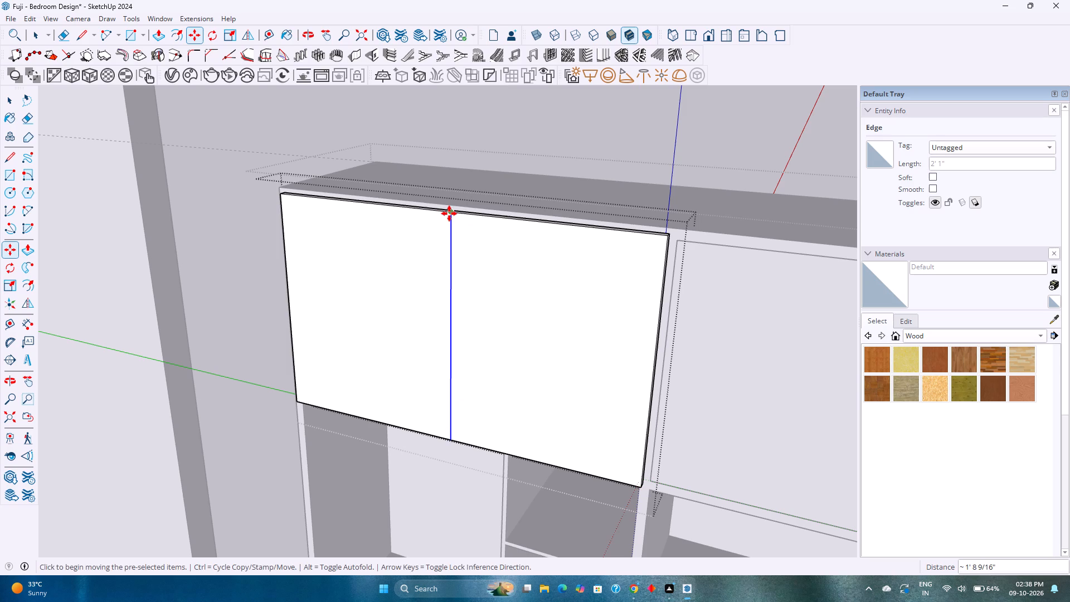
# Move the new dividing edge 0.001" along the green axis.
pyautogui.click(449, 213)
pyautogui.press('Left')
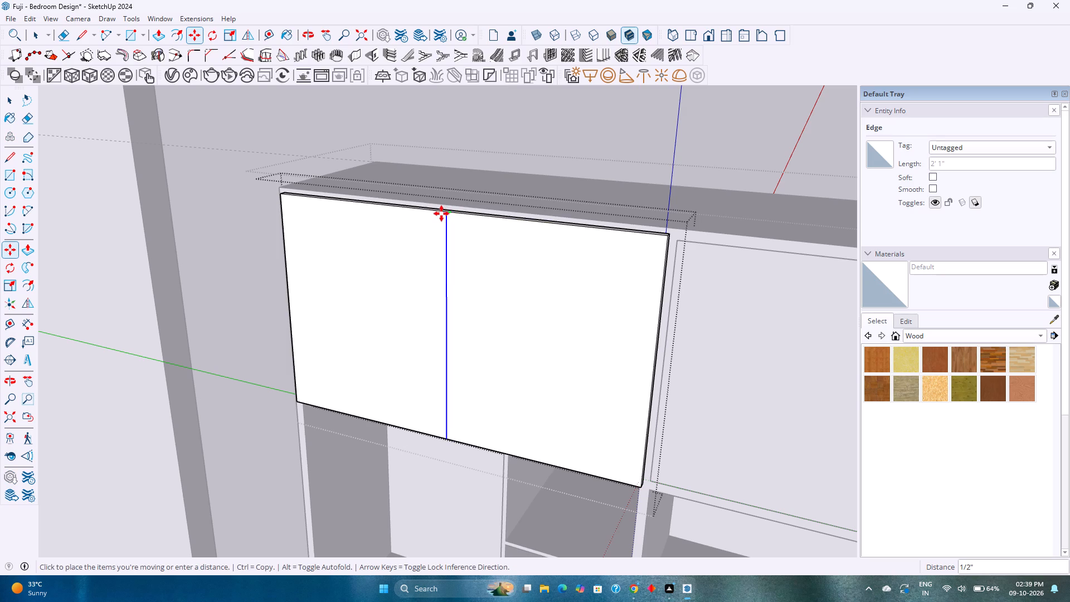
pyautogui.write('0.')
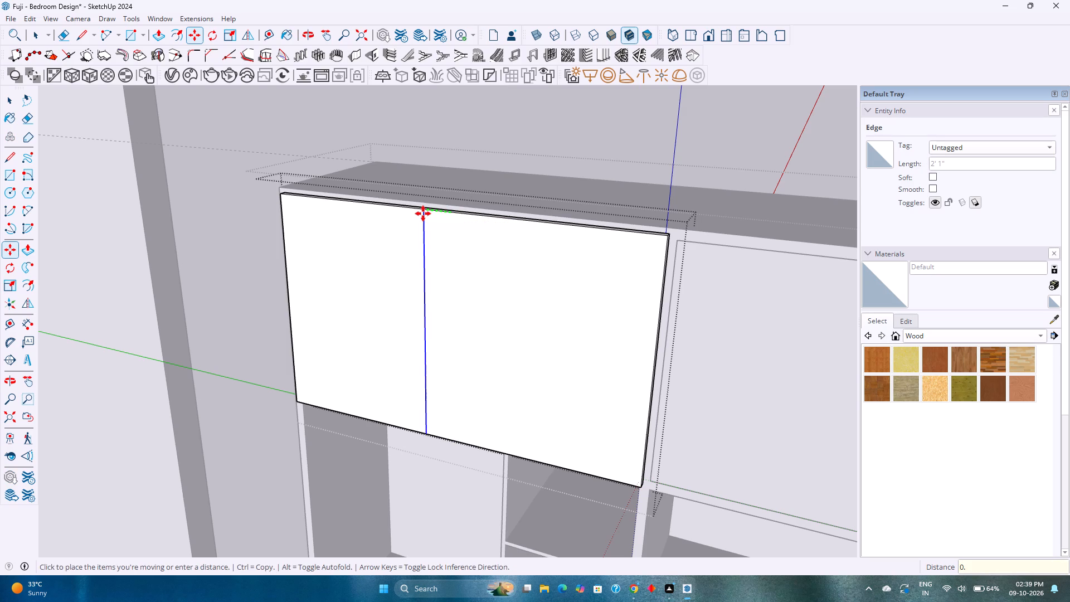
pyautogui.press('0')
pyautogui.press('1')
pyautogui.press('BackSpace')
pyautogui.write('01')
pyautogui.press('Return')
# Copy the dividing edge 0.02" sideways to outline a thin full-height strip on the panel face.
pyautogui.scroll(20, 440, 211)
pyautogui.scroll(1, 440, 211)
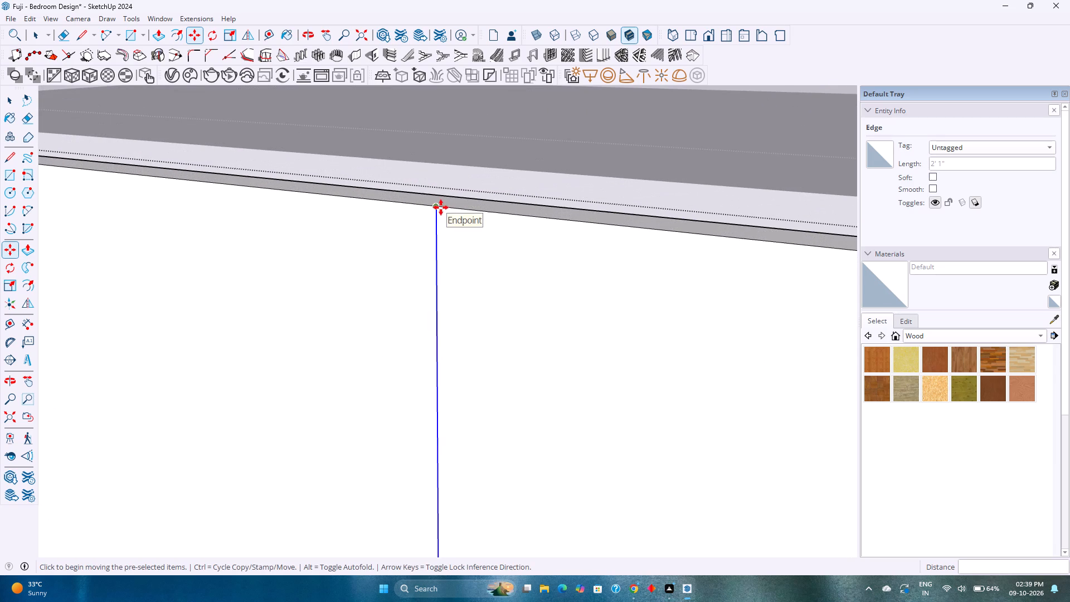
pyautogui.click(441, 207)
pyautogui.write('0.02')
pyautogui.press('Return')
# Push/Pull the thin strip 0.75" into the panel to cut a gap between two door leaves.
pyautogui.scroll(2, 441, 213)
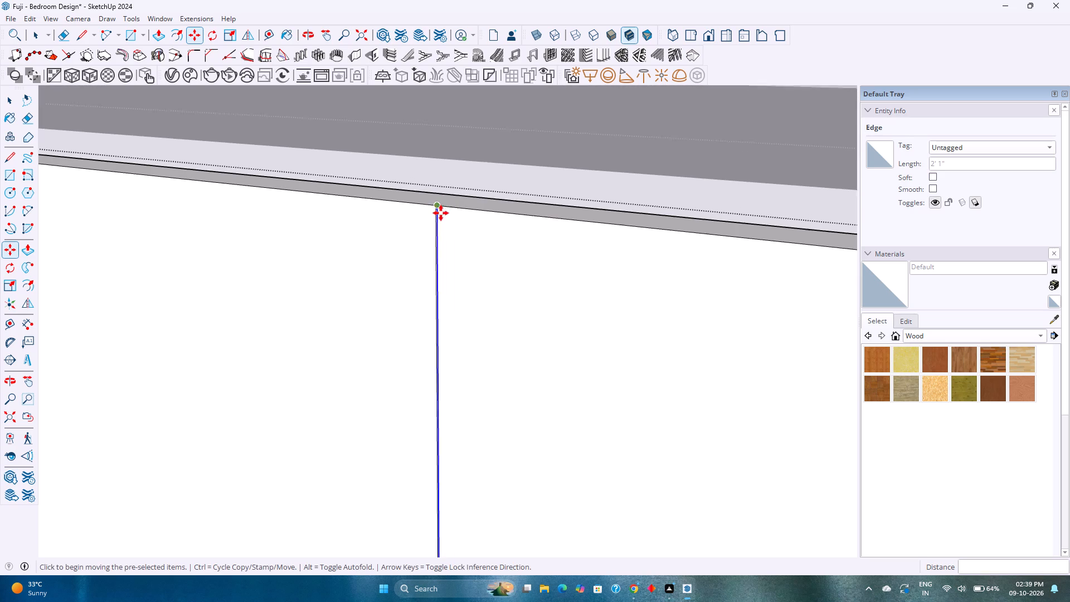
pyautogui.scroll(20, 441, 213)
pyautogui.scroll(4, 441, 213)
pyautogui.moveTo(456, 224); pyautogui.dragTo(456, 241, button='middle')
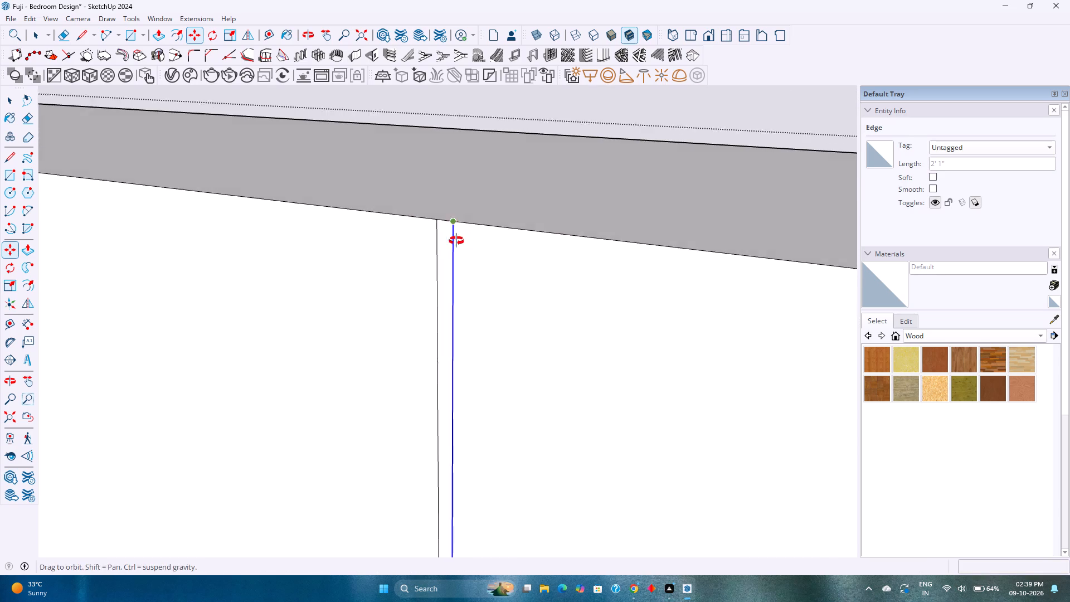
pyautogui.moveTo(456, 241); pyautogui.dragTo(446, 319, button='middle')
pyautogui.moveTo(445, 265); pyautogui.dragTo(460, 226, button='middle')
pyautogui.press('p')
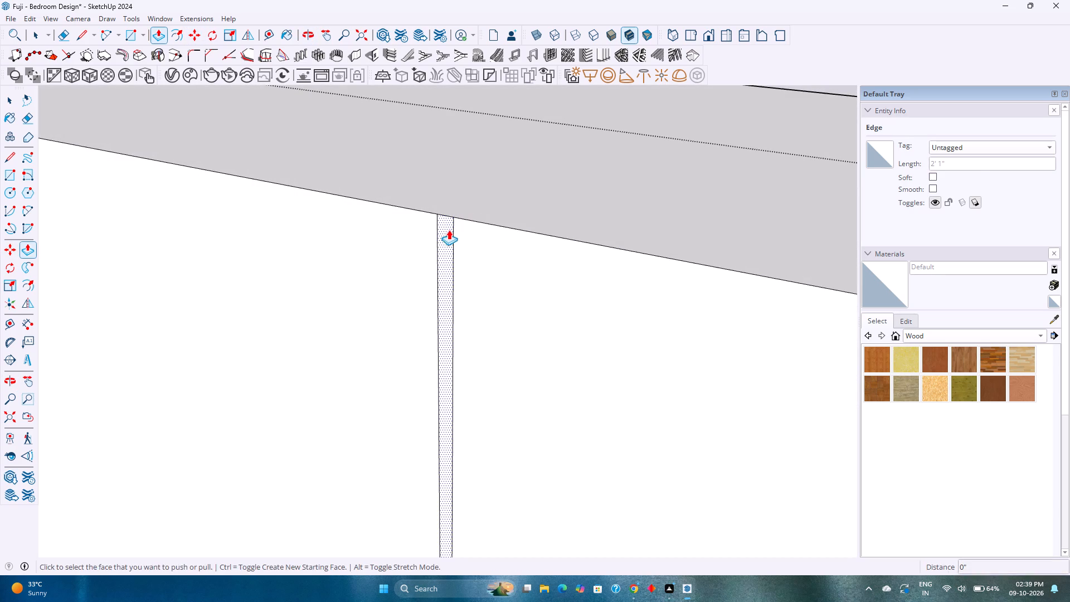
pyautogui.click(446, 233)
pyautogui.scroll(-8, 476, 190)
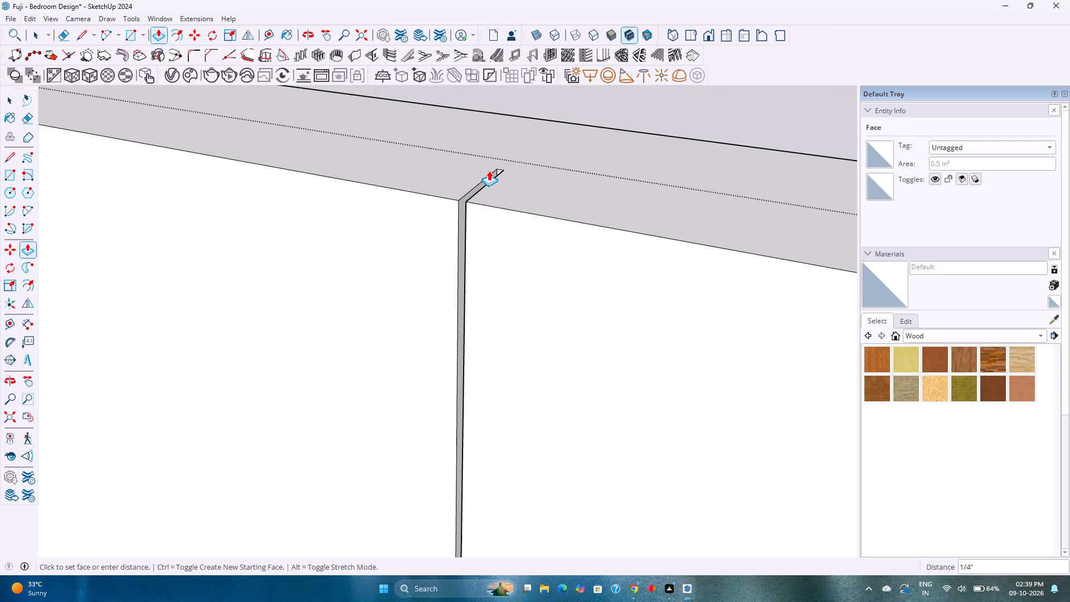
pyautogui.press('0')
pyautogui.press('.')
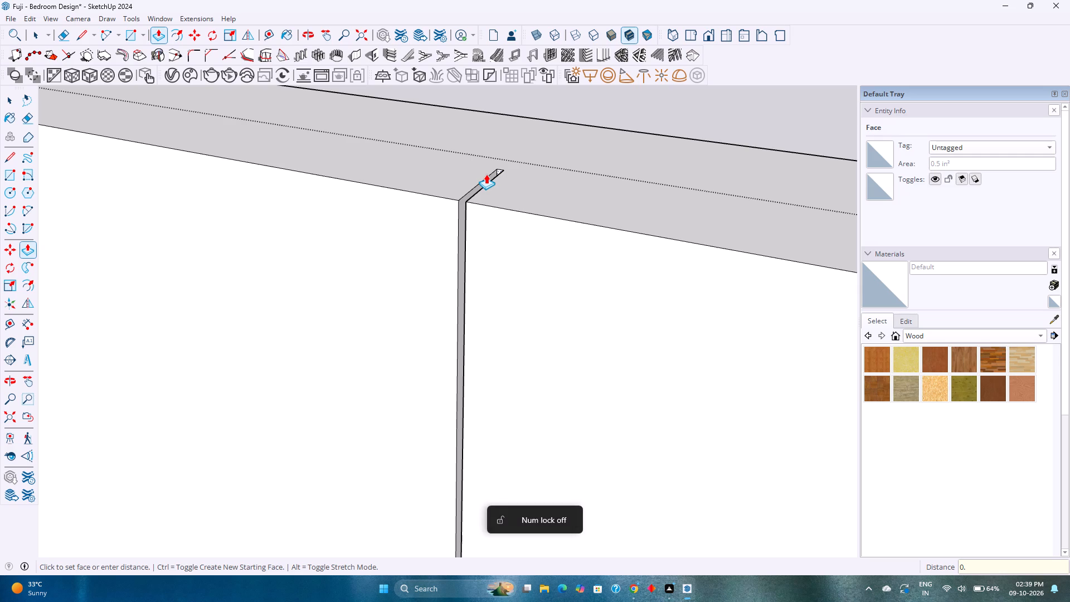
pyautogui.press('Home')
pyautogui.press('Clear')
pyautogui.write('75')
pyautogui.press('Return')
# Inspect the upper end of the gap between the two door leaves for any leftover face.
pyautogui.scroll(-3, 509, 253)
pyautogui.moveTo(509, 253); pyautogui.dragTo(673, 173, button='middle')
pyautogui.press('space')
pyautogui.scroll(6, 460, 195)
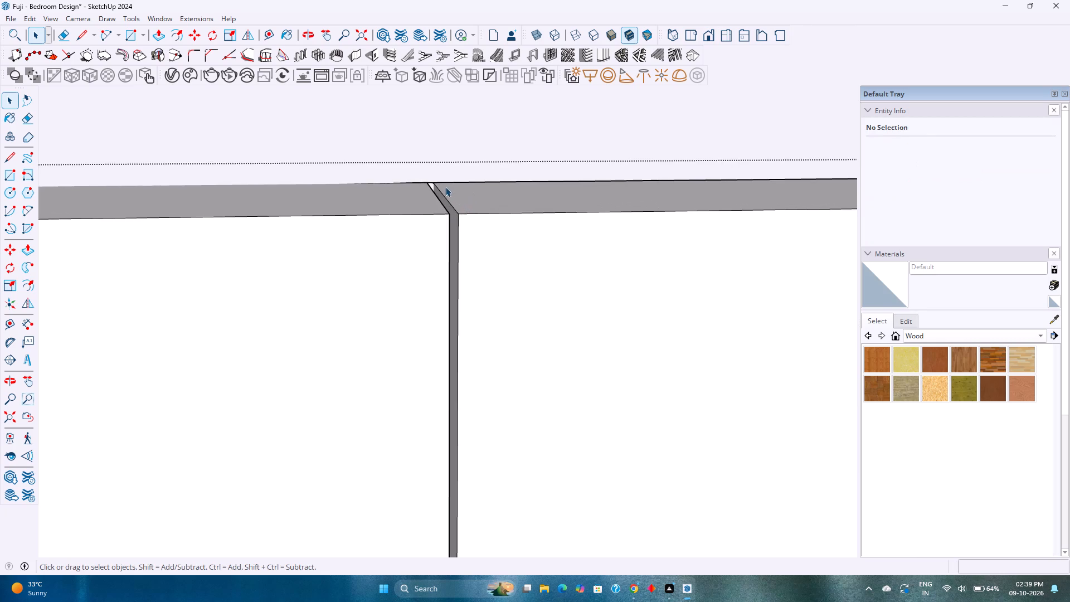
pyautogui.scroll(16, 445, 187)
pyautogui.moveTo(412, 186); pyautogui.dragTo(378, 157, button='middle')
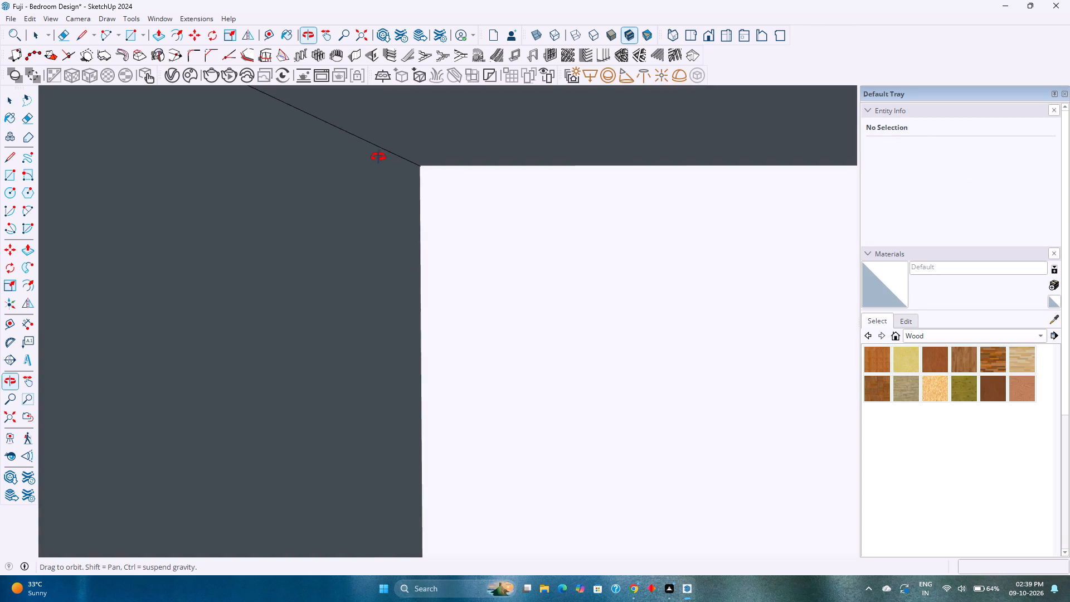
pyautogui.moveTo(378, 157); pyautogui.dragTo(411, 176, button='middle')
pyautogui.click(406, 167)
pyautogui.moveTo(415, 179); pyautogui.dragTo(411, 201, button='middle')
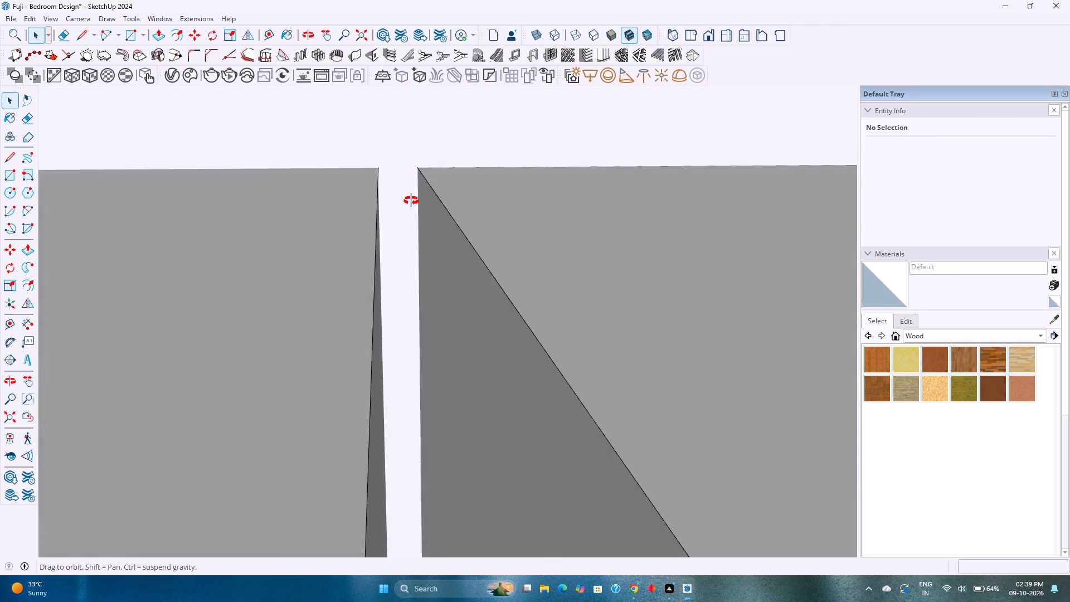
pyautogui.moveTo(411, 201); pyautogui.dragTo(407, 206, button='middle')
pyautogui.press('Delete')
pyautogui.scroll(-4, 407, 206)
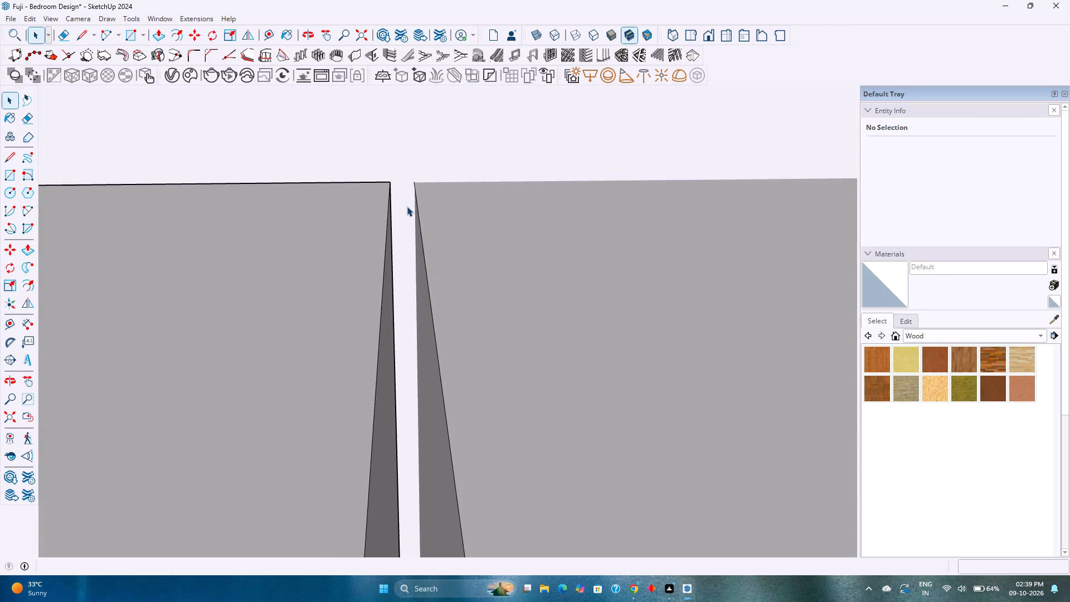
# Leave the door group and delete the plain front panel group covering the other bay's upper compartment.
pyautogui.scroll(-20, 407, 206)
pyautogui.scroll(-12, 407, 206)
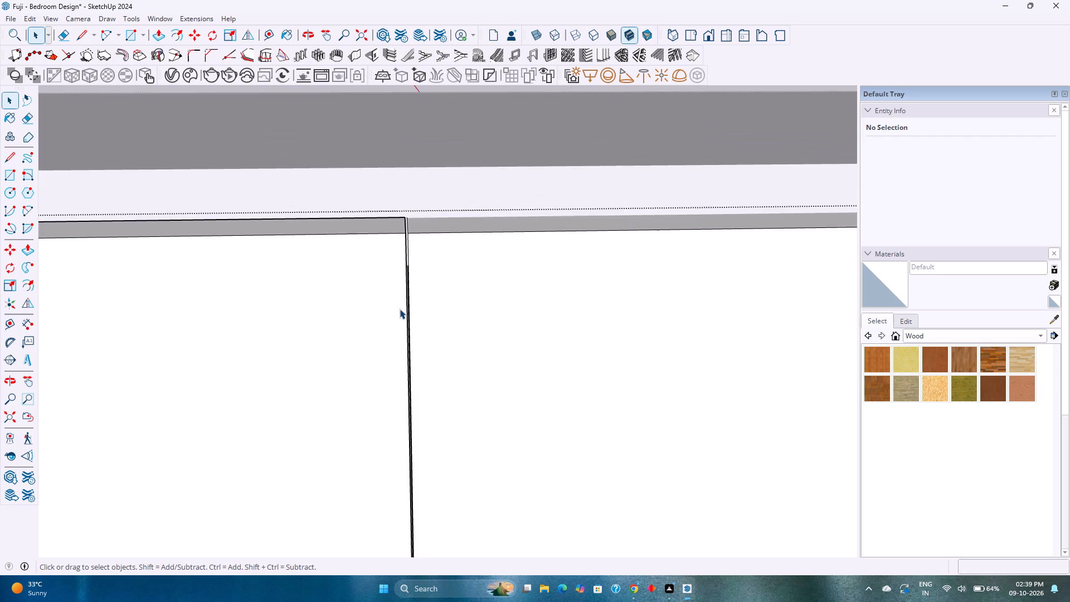
pyautogui.scroll(-13, 400, 309)
pyautogui.moveTo(417, 310); pyautogui.dragTo(378, 263, button='middle')
pyautogui.scroll(-9, 398, 251)
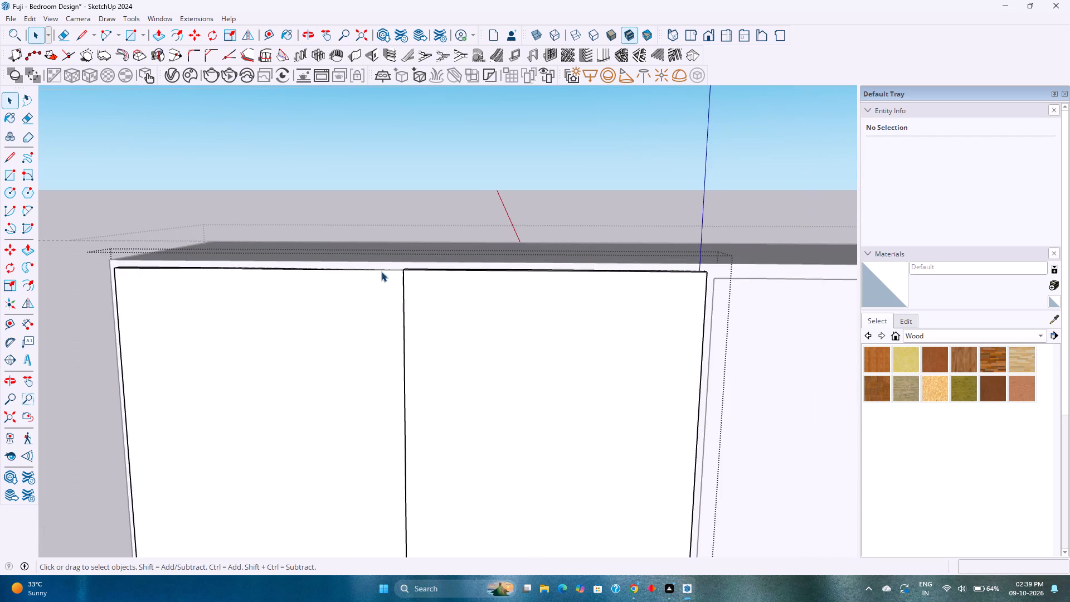
pyautogui.scroll(-5, 381, 271)
pyautogui.scroll(-4, 439, 357)
pyautogui.scroll(1, 439, 357)
pyautogui.moveTo(439, 357); pyautogui.dragTo(368, 315, button='middle')
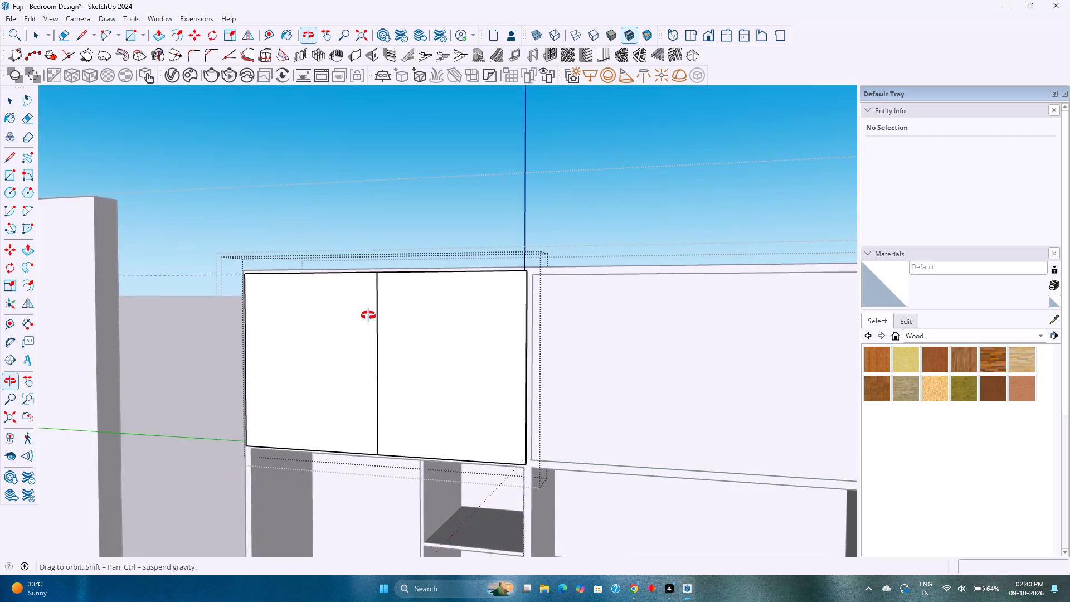
pyautogui.moveTo(368, 315); pyautogui.dragTo(460, 317, button='middle')
pyautogui.scroll(-1, 442, 320)
pyautogui.moveTo(442, 321); pyautogui.dragTo(416, 349, button='middle')
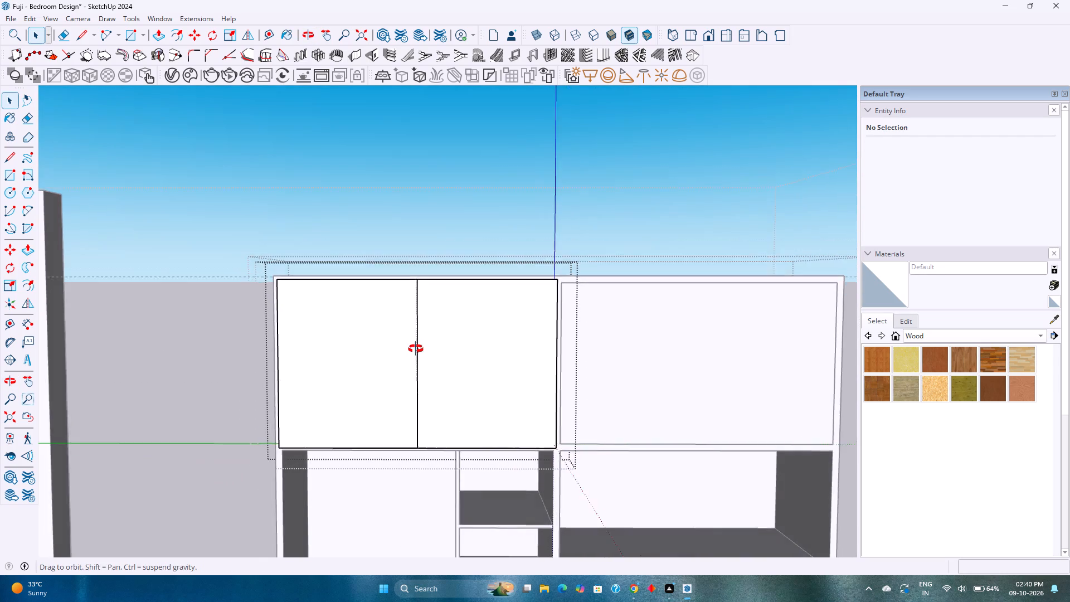
pyautogui.moveTo(416, 349); pyautogui.dragTo(346, 424, button='middle')
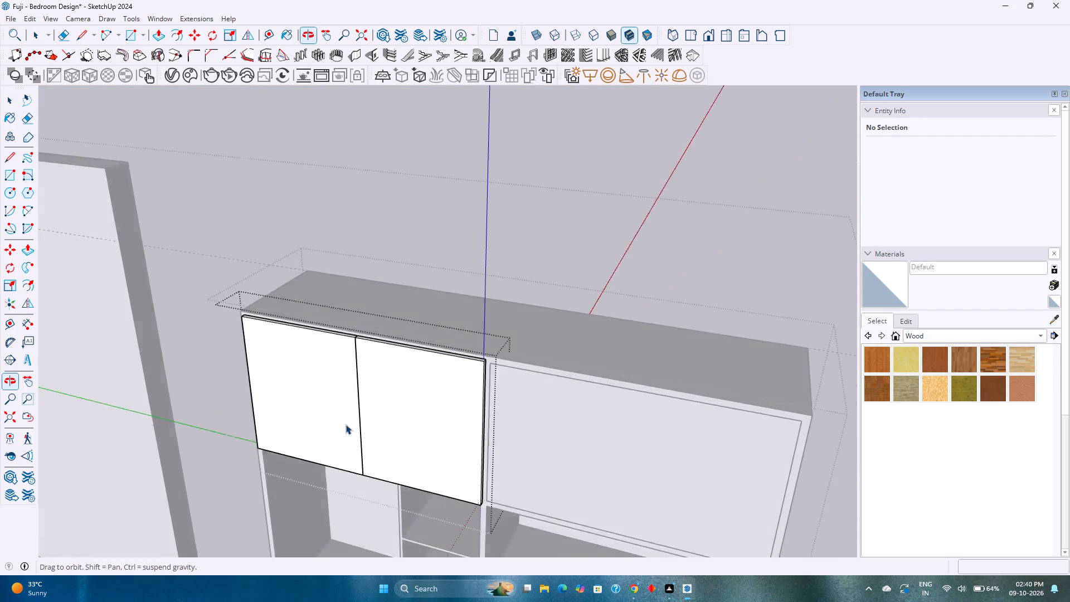
pyautogui.moveTo(346, 424); pyautogui.dragTo(345, 426, button='middle')
pyautogui.moveTo(346, 424); pyautogui.dragTo(346, 413, button='middle')
pyautogui.click(604, 427)
pyautogui.click(604, 427)
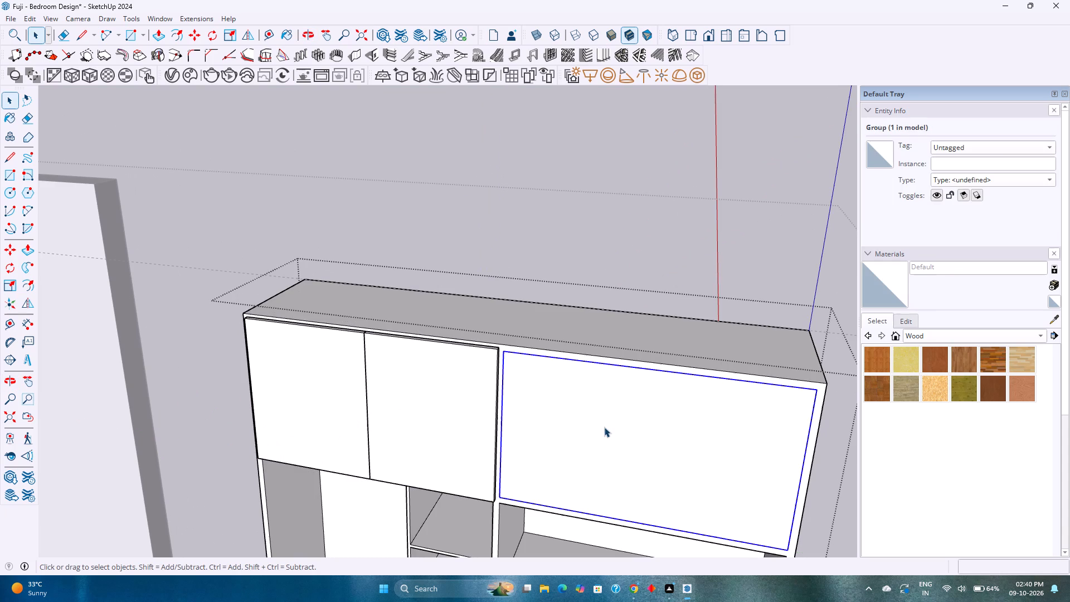
pyautogui.press('Delete')
# Copy the double-door group sideways so the copy covers the second bay's upper compartment.
pyautogui.click(416, 394)
pyautogui.moveTo(416, 396); pyautogui.dragTo(440, 445, button='middle')
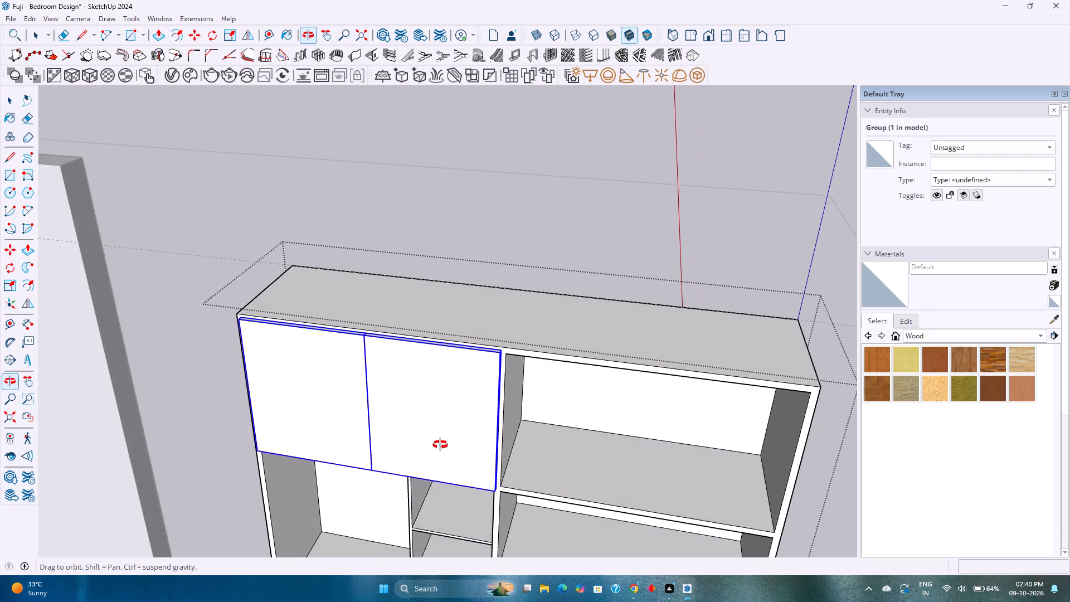
pyautogui.moveTo(440, 445); pyautogui.dragTo(441, 451, button='middle')
pyautogui.press('m')
pyautogui.scroll(4, 513, 356)
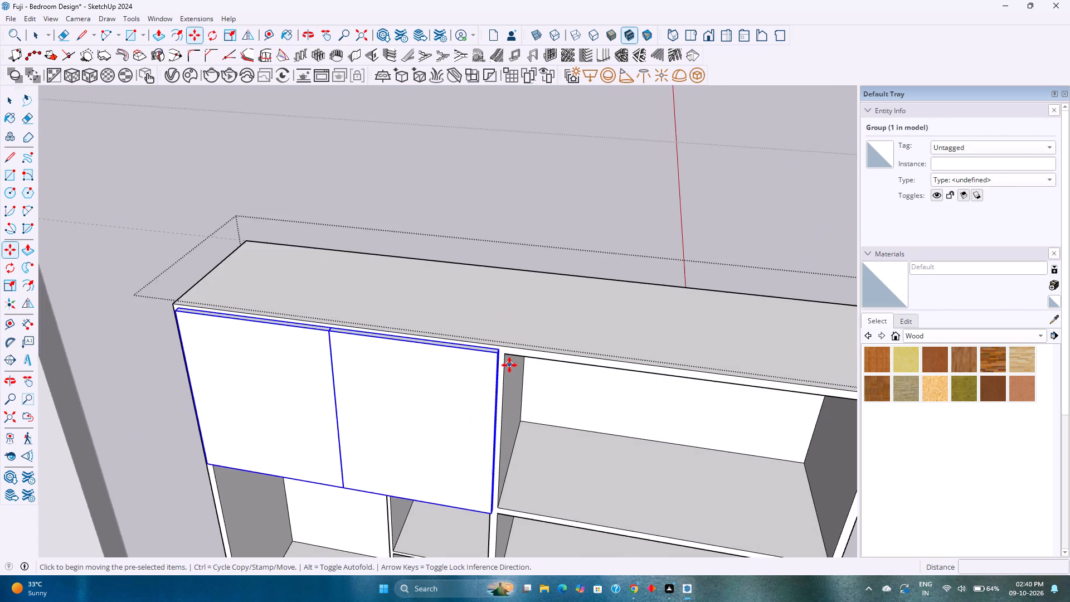
pyautogui.scroll(4, 509, 365)
pyautogui.moveTo(503, 365); pyautogui.dragTo(471, 335, button='middle')
pyautogui.scroll(-9, 475, 330)
pyautogui.moveTo(513, 430); pyautogui.dragTo(521, 370, button='middle')
pyautogui.scroll(-2, 527, 429)
pyautogui.keyDown('shift'); pyautogui.moveTo(526, 456); pyautogui.dragTo(540, 315, button='middle'); pyautogui.keyUp('shift')
pyautogui.moveTo(508, 403); pyautogui.dragTo(509, 382, button='middle')
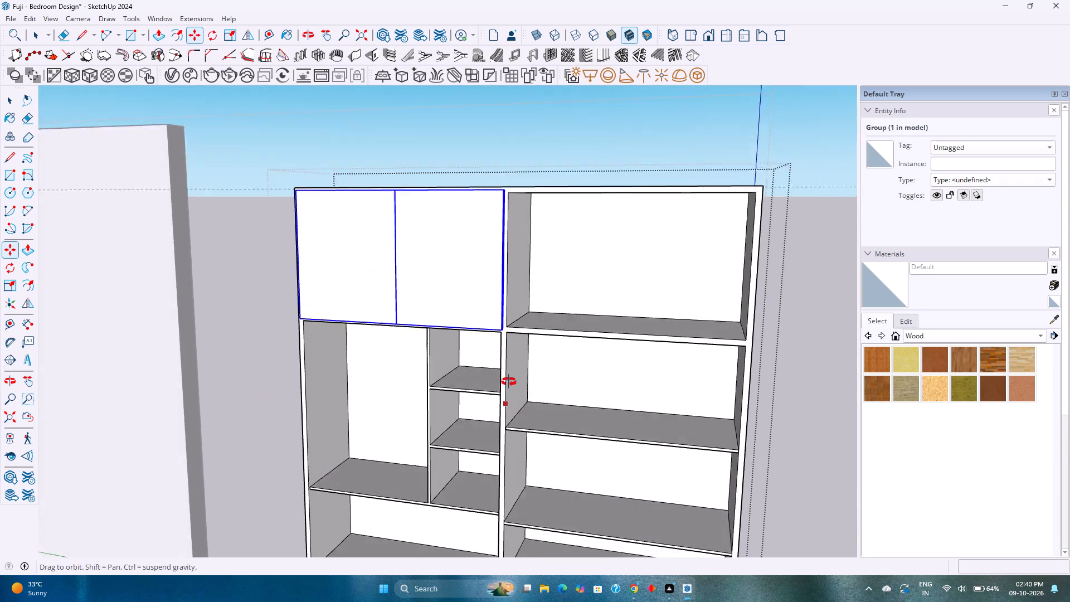
pyautogui.moveTo(509, 382); pyautogui.dragTo(531, 327, button='middle')
pyautogui.scroll(3, 465, 349)
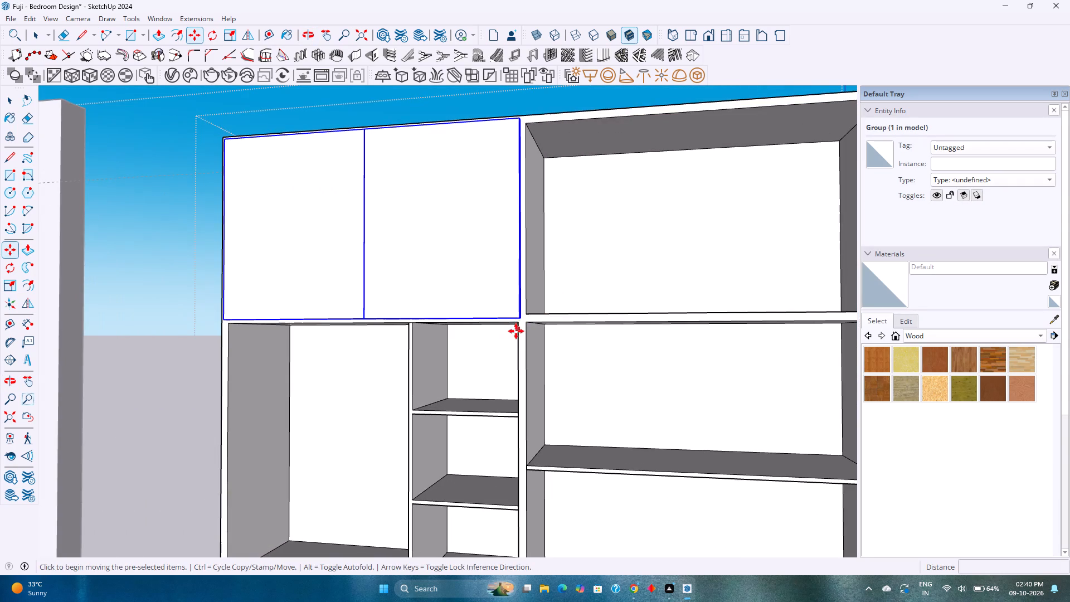
pyautogui.scroll(7, 516, 331)
pyautogui.click(521, 311)
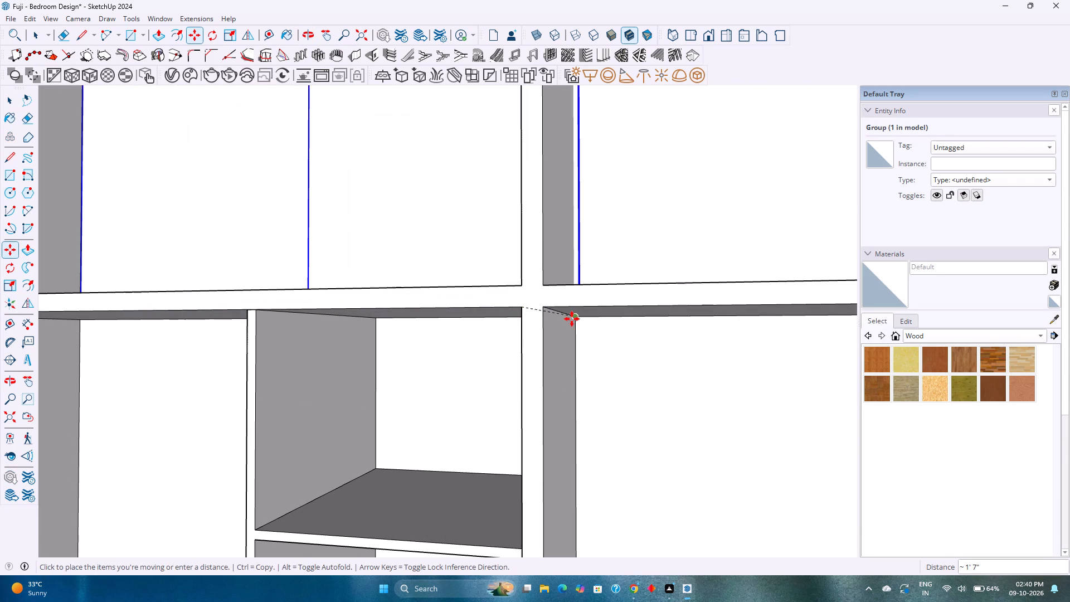
pyautogui.scroll(-15, 572, 319)
pyautogui.keyDown('shift'); pyautogui.moveTo(573, 319); pyautogui.dragTo(380, 336, button='middle'); pyautogui.keyUp('shift')
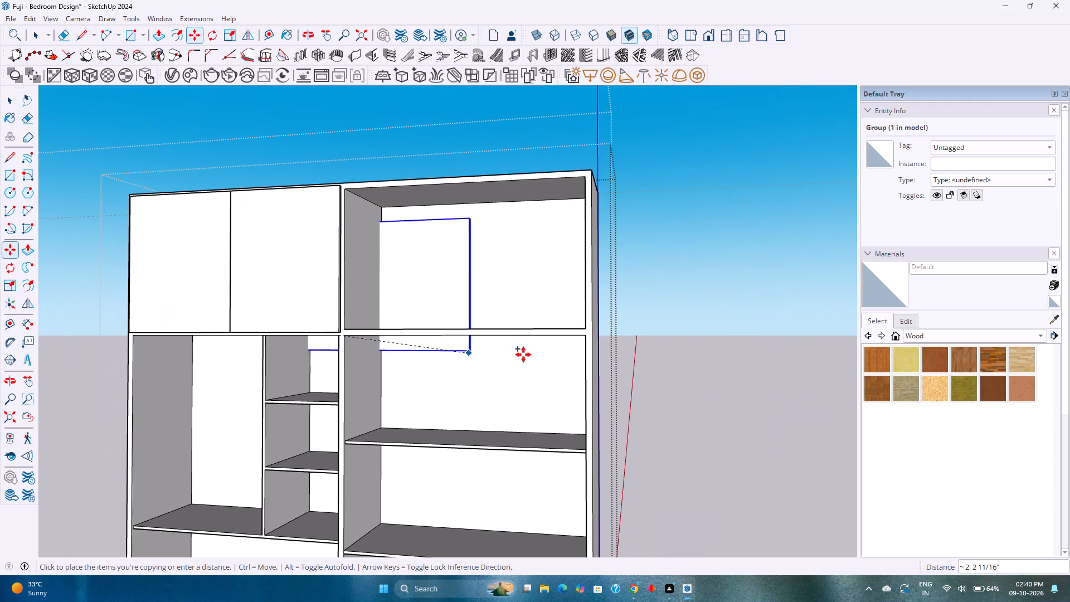
pyautogui.click(582, 335)
pyautogui.moveTo(508, 334); pyautogui.dragTo(560, 450, button='middle')
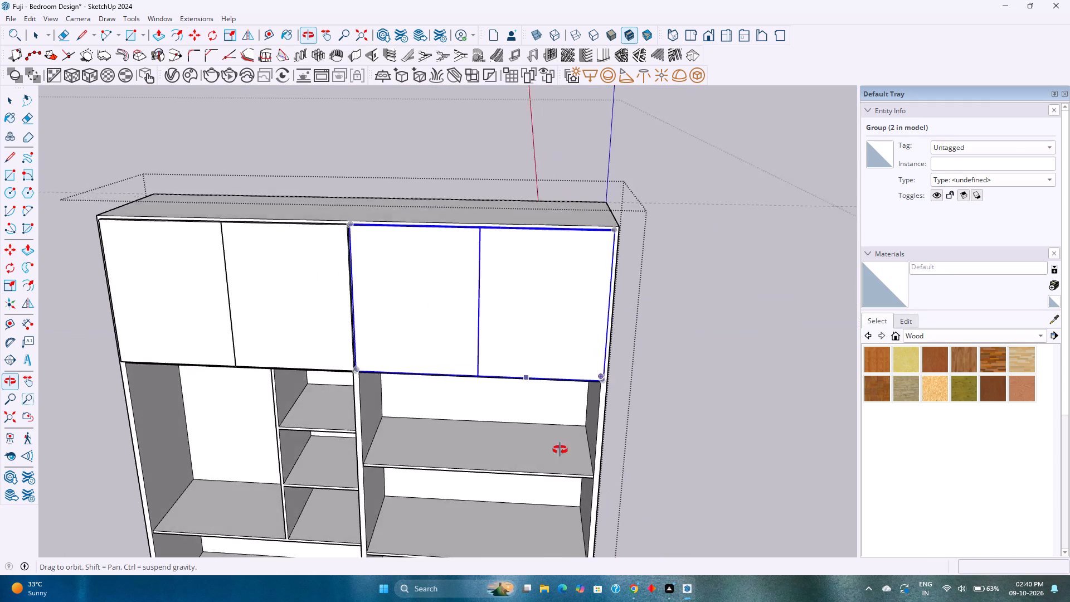
pyautogui.moveTo(560, 450); pyautogui.dragTo(575, 469, button='middle')
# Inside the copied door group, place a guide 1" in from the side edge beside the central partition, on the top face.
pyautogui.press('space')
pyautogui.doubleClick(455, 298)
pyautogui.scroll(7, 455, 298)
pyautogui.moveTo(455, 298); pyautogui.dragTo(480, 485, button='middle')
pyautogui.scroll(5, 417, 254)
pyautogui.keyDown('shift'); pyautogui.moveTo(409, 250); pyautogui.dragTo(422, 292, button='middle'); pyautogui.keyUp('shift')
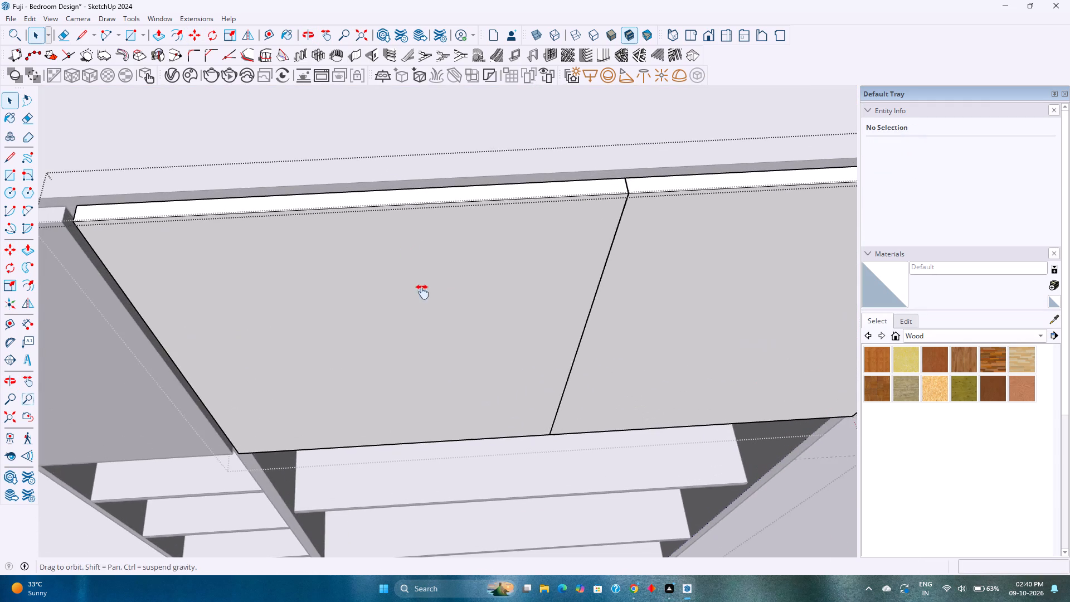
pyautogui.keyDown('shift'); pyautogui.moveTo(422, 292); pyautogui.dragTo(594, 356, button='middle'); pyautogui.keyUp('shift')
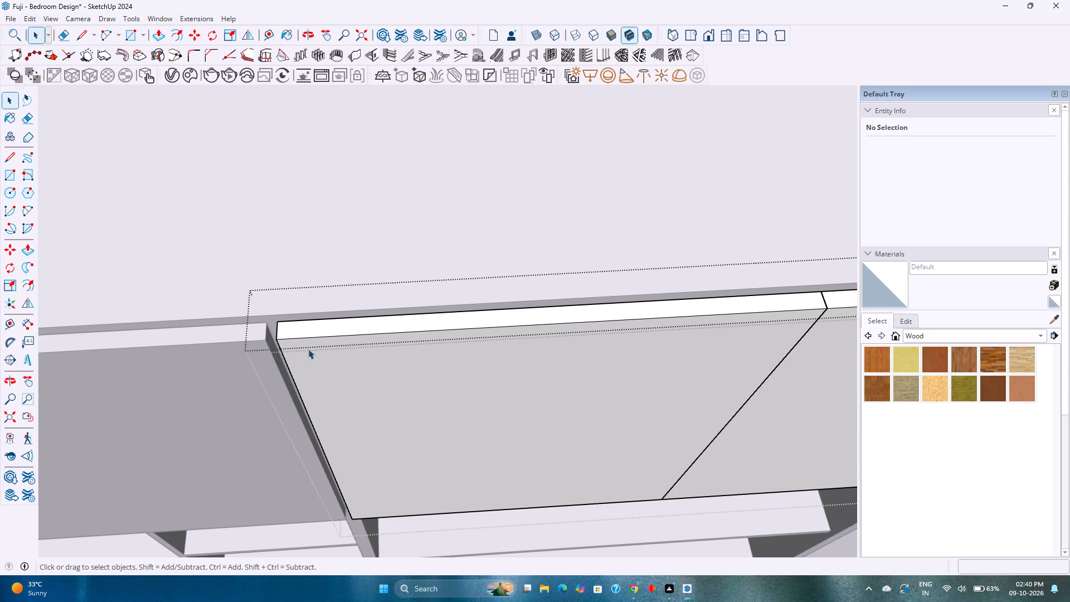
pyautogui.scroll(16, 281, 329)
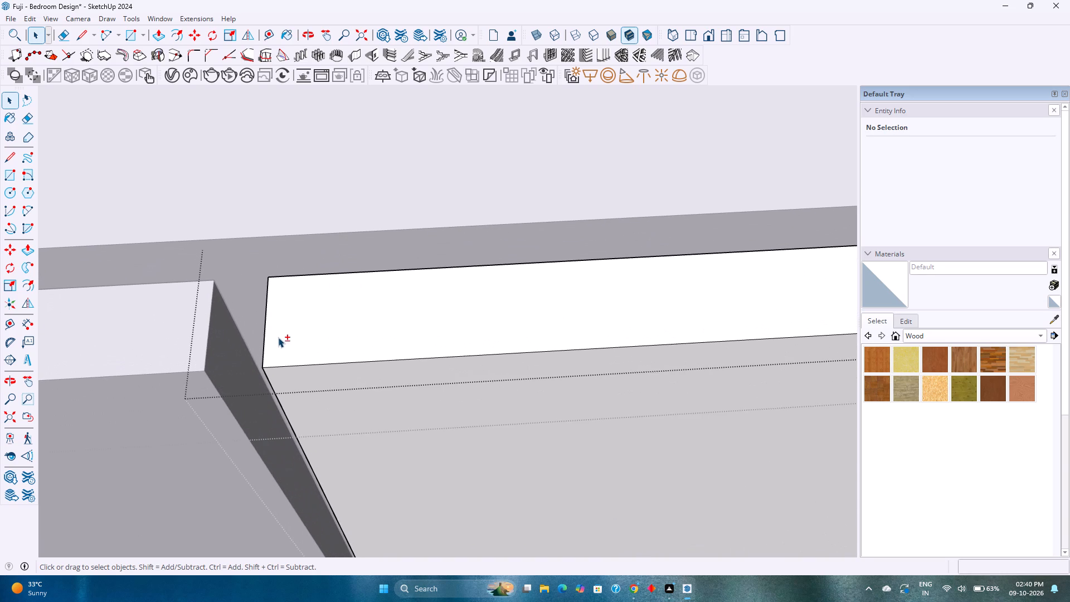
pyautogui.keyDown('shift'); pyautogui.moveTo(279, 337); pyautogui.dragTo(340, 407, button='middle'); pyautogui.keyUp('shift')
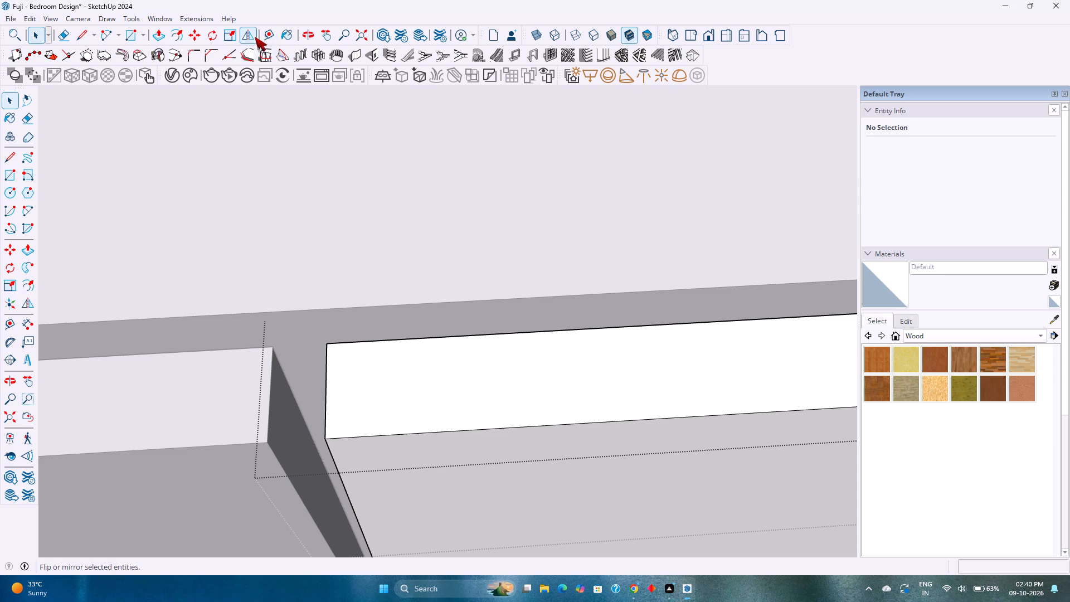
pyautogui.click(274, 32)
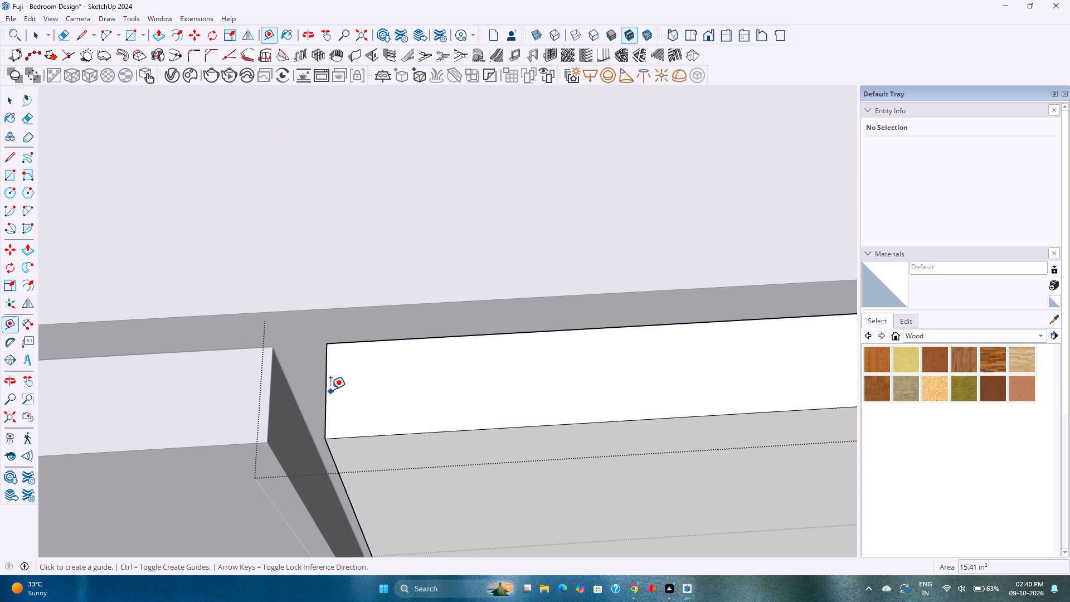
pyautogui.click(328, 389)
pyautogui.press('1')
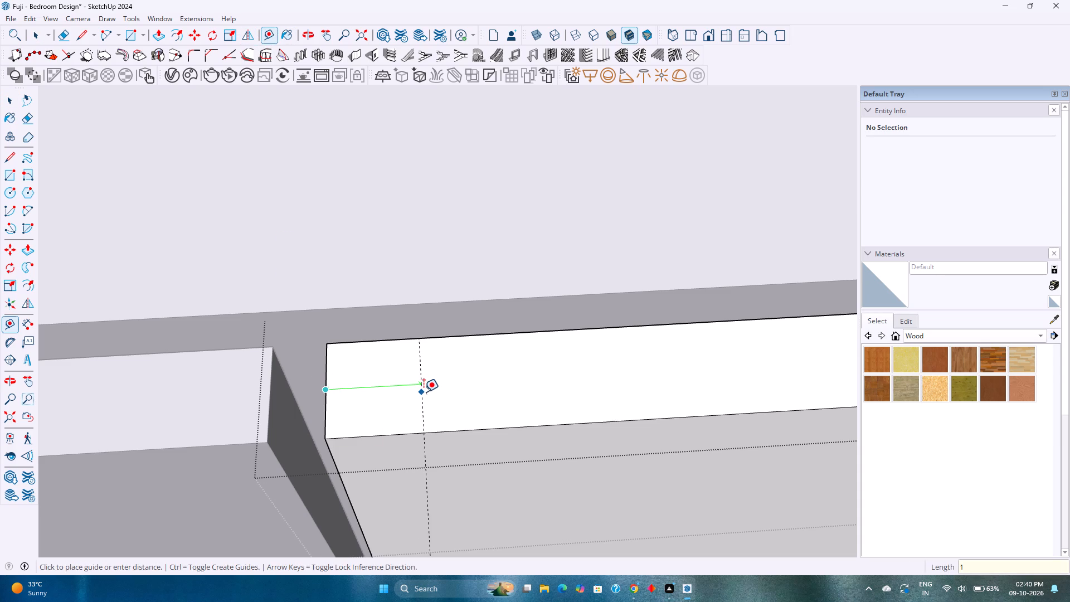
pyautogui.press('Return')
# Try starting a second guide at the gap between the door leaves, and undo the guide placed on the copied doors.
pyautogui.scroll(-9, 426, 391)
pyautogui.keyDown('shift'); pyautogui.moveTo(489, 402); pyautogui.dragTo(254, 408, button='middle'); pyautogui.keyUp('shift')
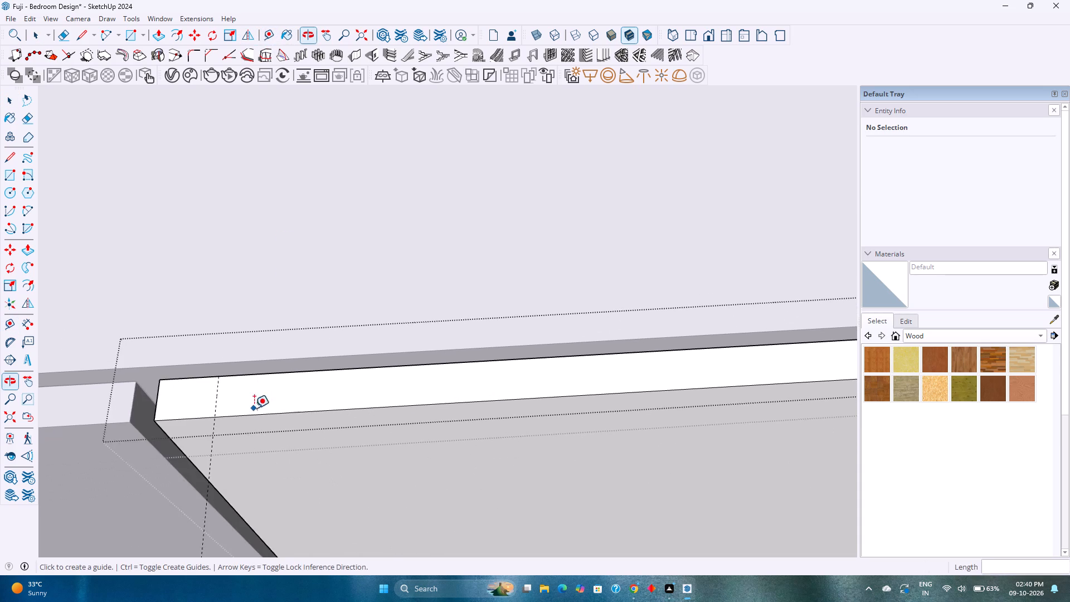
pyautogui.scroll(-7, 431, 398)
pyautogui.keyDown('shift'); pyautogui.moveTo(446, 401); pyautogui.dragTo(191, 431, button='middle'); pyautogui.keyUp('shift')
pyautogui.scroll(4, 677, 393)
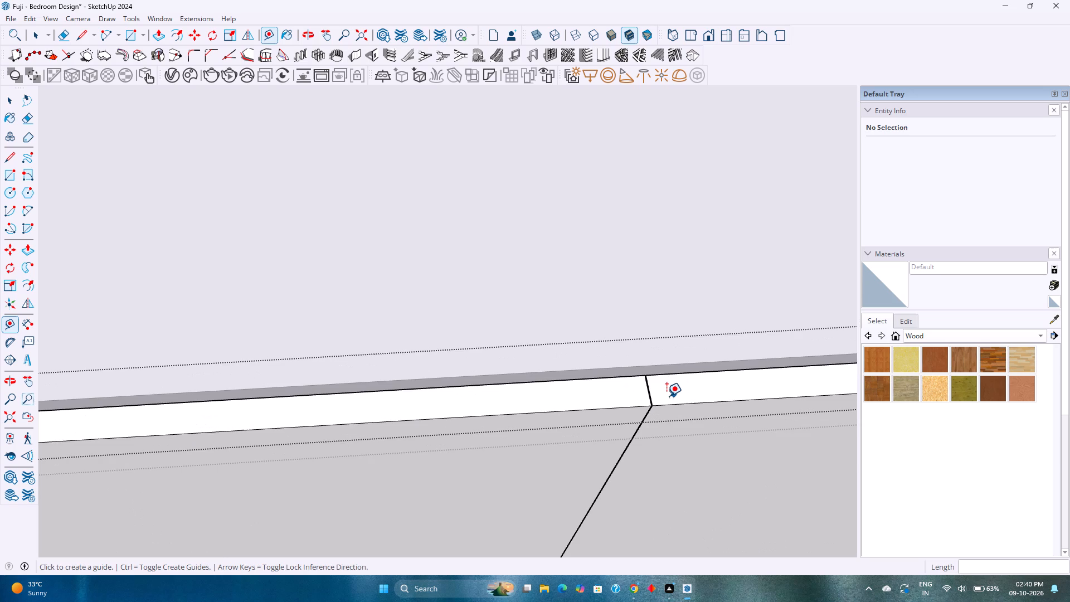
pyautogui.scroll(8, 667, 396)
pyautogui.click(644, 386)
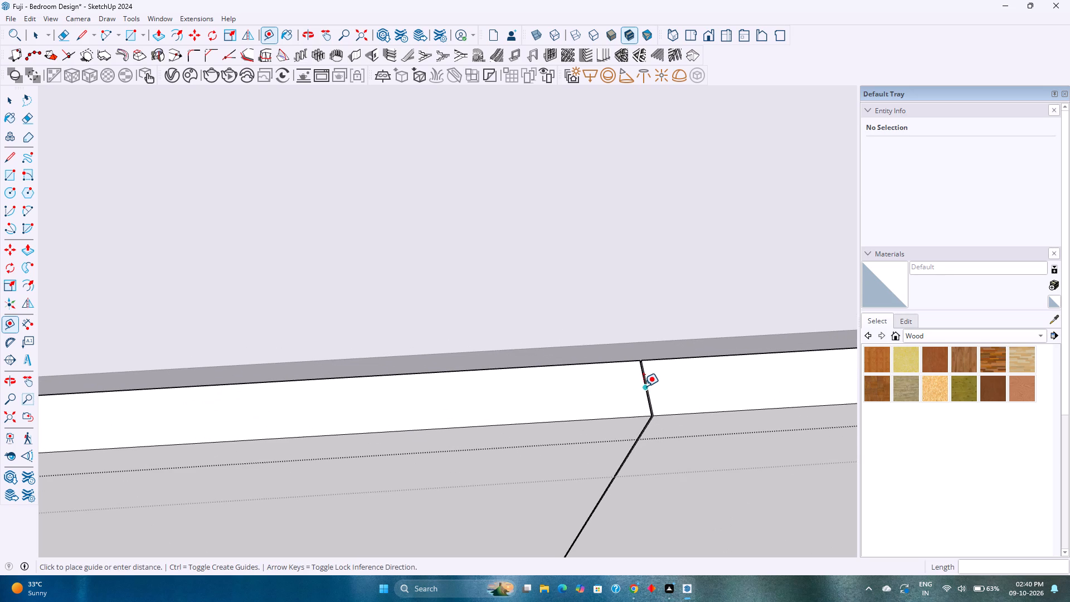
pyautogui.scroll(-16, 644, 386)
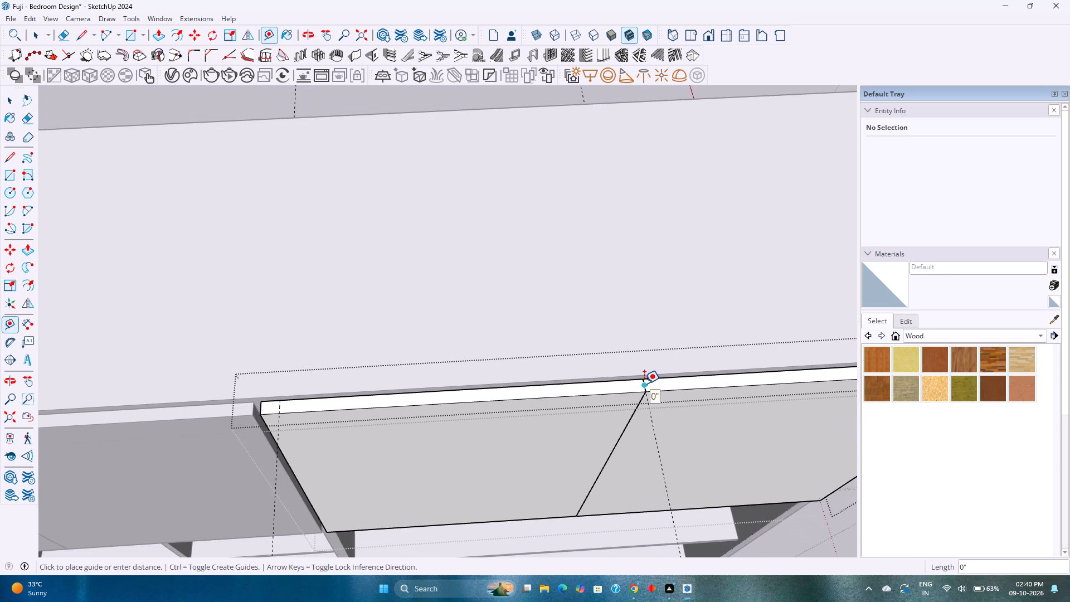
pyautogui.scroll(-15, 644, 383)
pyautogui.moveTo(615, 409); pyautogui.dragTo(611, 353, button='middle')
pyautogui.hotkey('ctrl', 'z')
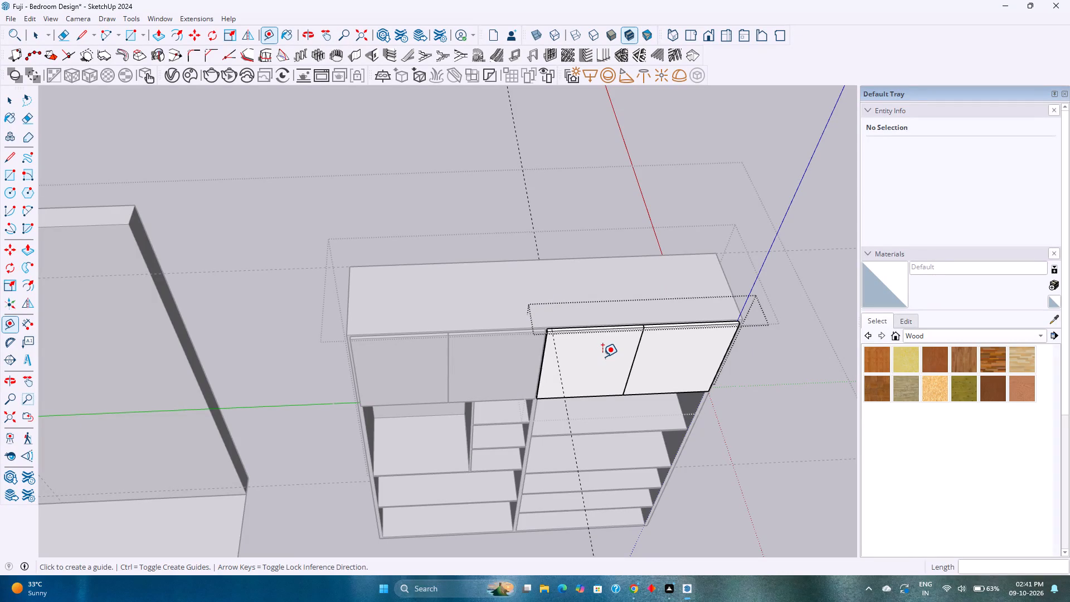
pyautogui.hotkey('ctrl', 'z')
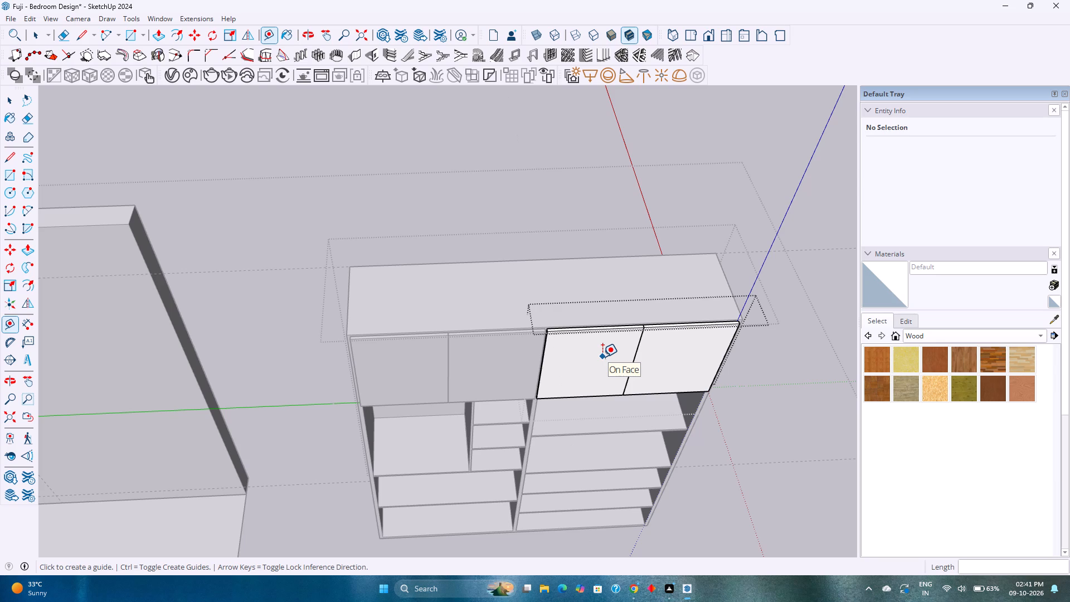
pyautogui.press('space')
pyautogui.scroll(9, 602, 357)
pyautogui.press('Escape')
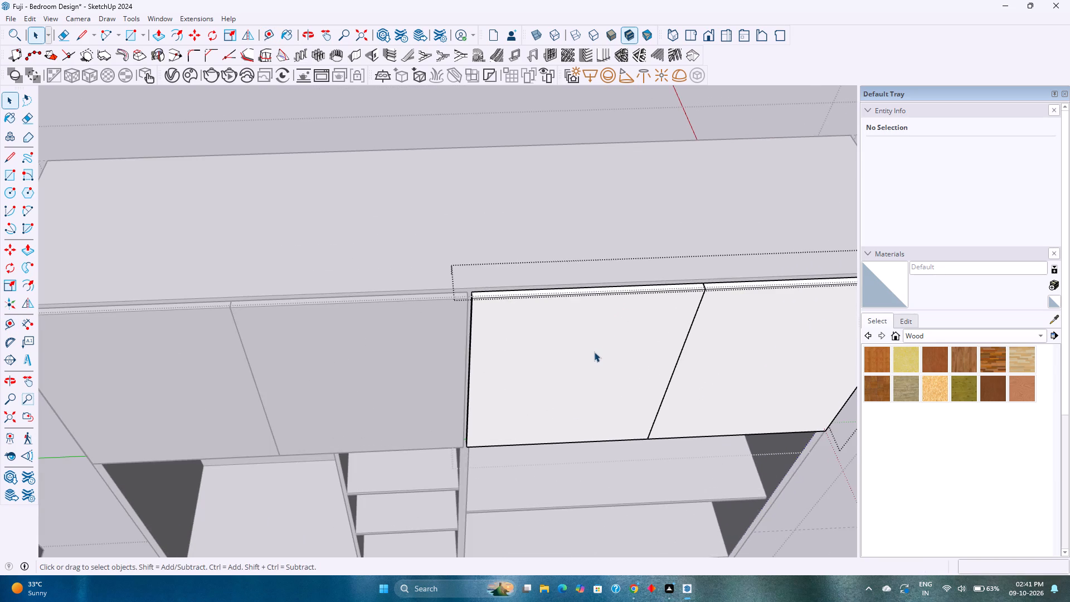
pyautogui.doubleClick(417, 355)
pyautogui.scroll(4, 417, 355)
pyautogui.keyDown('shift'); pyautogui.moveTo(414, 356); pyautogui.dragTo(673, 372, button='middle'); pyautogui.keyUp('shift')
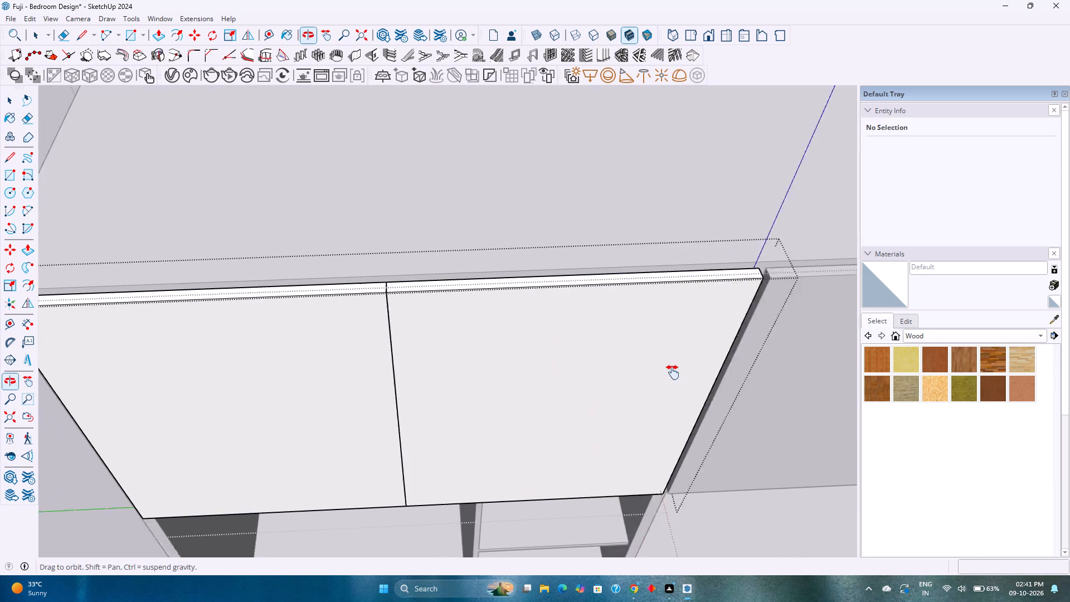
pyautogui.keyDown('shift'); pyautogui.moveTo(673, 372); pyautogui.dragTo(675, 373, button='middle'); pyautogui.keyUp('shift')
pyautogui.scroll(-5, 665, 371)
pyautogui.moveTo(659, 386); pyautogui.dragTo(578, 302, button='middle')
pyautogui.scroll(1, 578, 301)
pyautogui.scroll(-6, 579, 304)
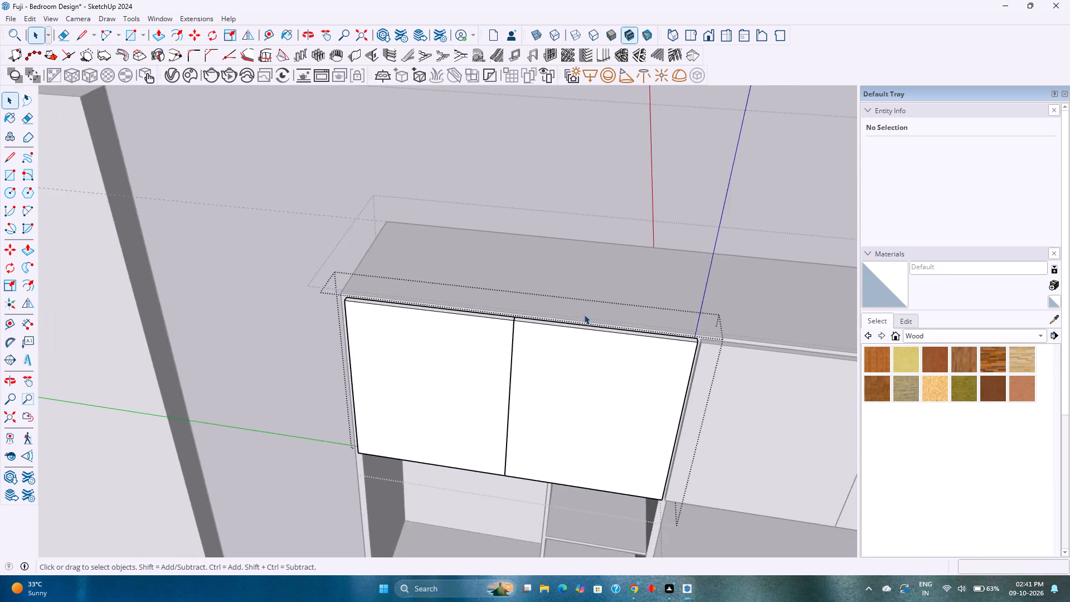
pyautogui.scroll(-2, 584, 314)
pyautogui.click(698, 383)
# Reopen the second bay's door group and place a guide 1" in from its partition-side edge on the top face.
pyautogui.doubleClick(705, 386)
pyautogui.keyDown('shift'); pyautogui.moveTo(706, 386); pyautogui.dragTo(417, 381, button='middle'); pyautogui.keyUp('shift')
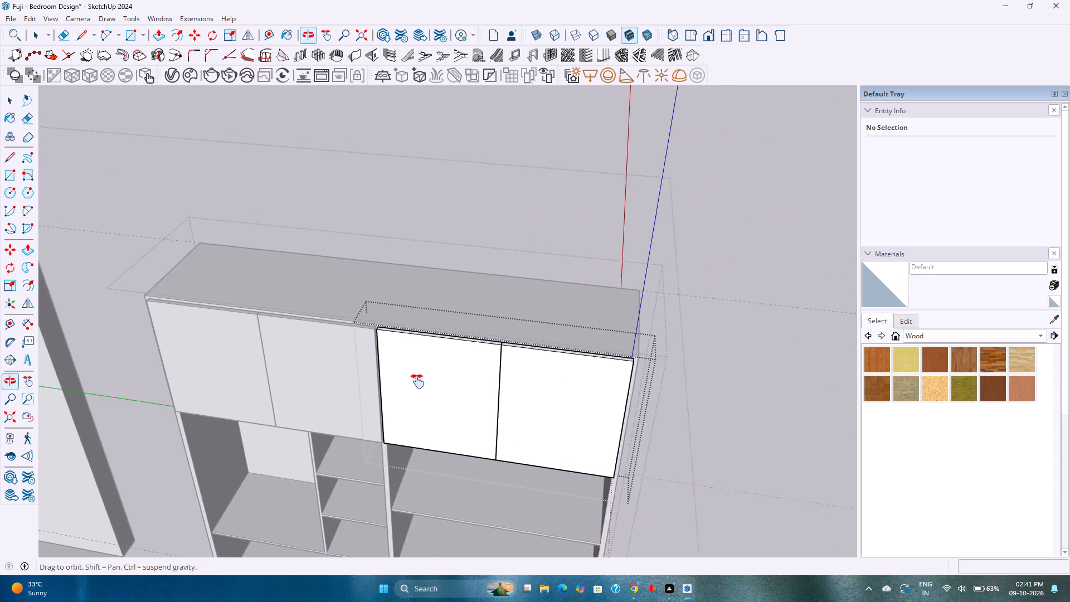
pyautogui.keyDown('shift'); pyautogui.moveTo(417, 381); pyautogui.dragTo(417, 381, button='middle'); pyautogui.keyUp('shift')
pyautogui.moveTo(436, 384); pyautogui.dragTo(502, 452, button='middle')
pyautogui.scroll(14, 478, 417)
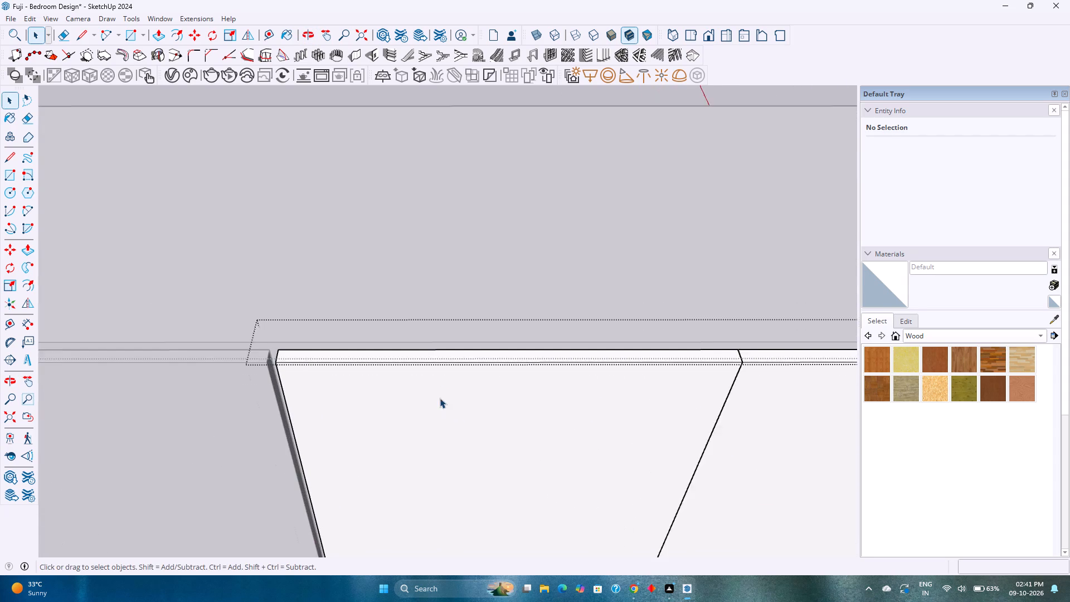
pyautogui.click(273, 36)
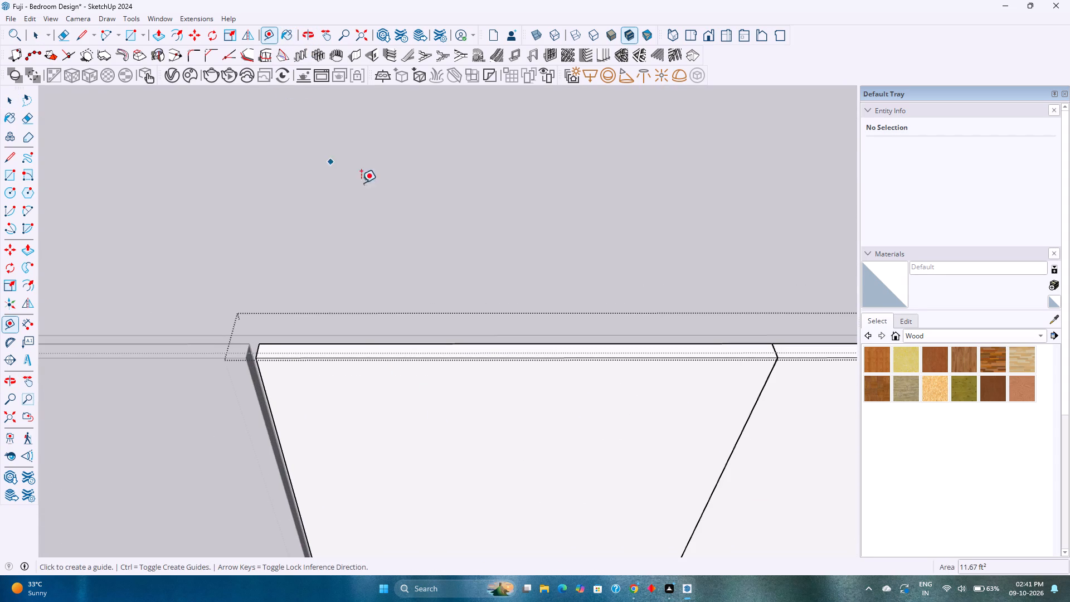
pyautogui.scroll(10, 254, 342)
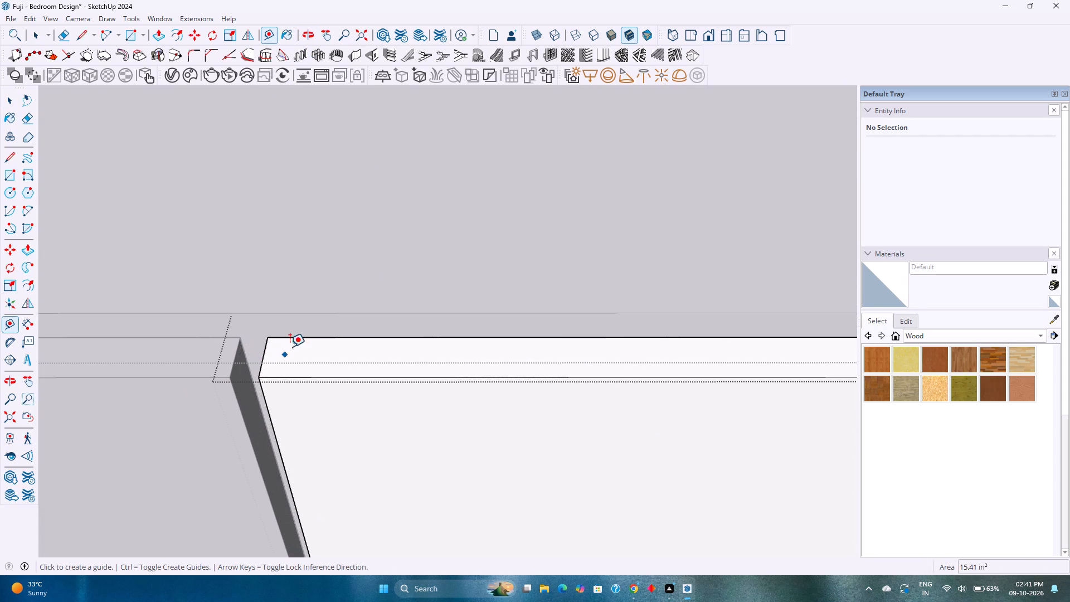
pyautogui.click(264, 349)
pyautogui.press('1')
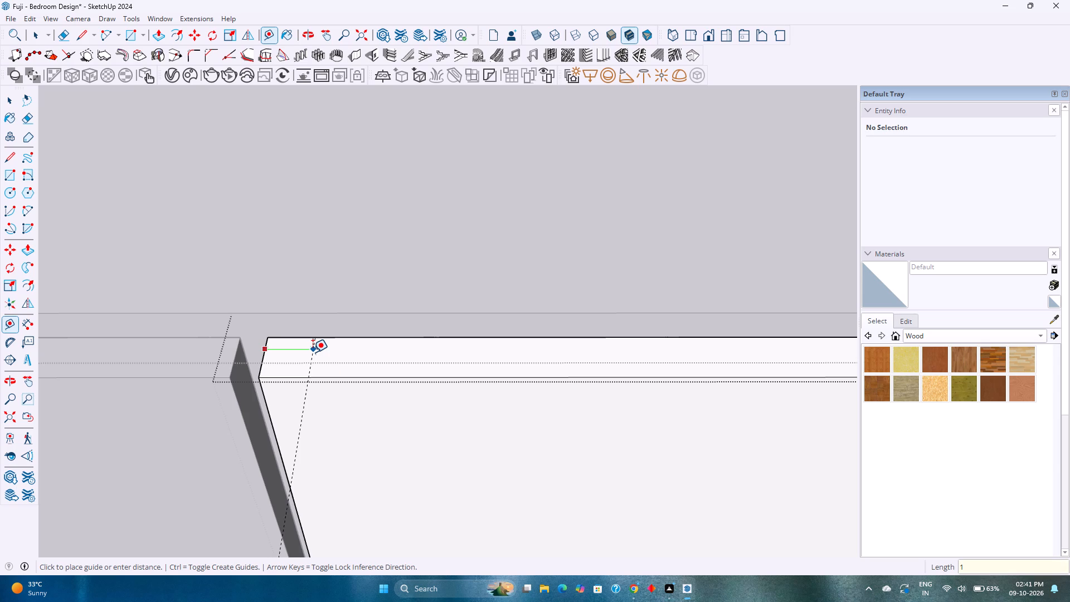
pyautogui.press('Return')
# Place a guide on the top face 1" from the gap between the leaves, on the leaf nearest the central partition.
pyautogui.scroll(-5, 316, 355)
pyautogui.keyDown('shift'); pyautogui.moveTo(344, 358); pyautogui.dragTo(252, 346, button='middle'); pyautogui.keyUp('shift')
pyautogui.scroll(-7, 261, 341)
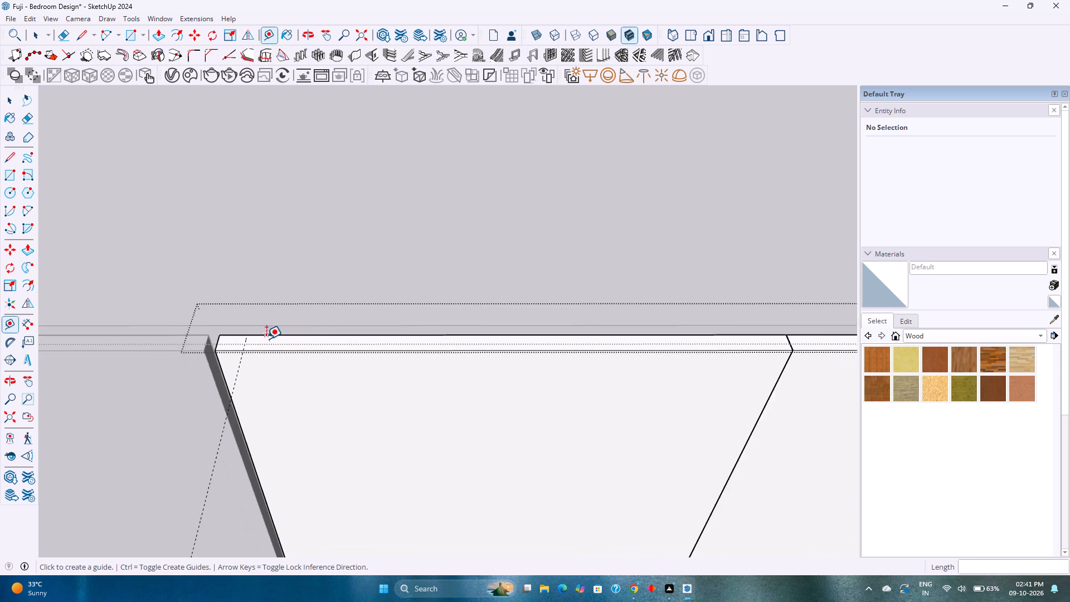
pyautogui.scroll(-3, 266, 339)
pyautogui.keyDown('shift'); pyautogui.moveTo(368, 349); pyautogui.dragTo(259, 372, button='middle'); pyautogui.keyUp('shift')
pyautogui.scroll(15, 517, 367)
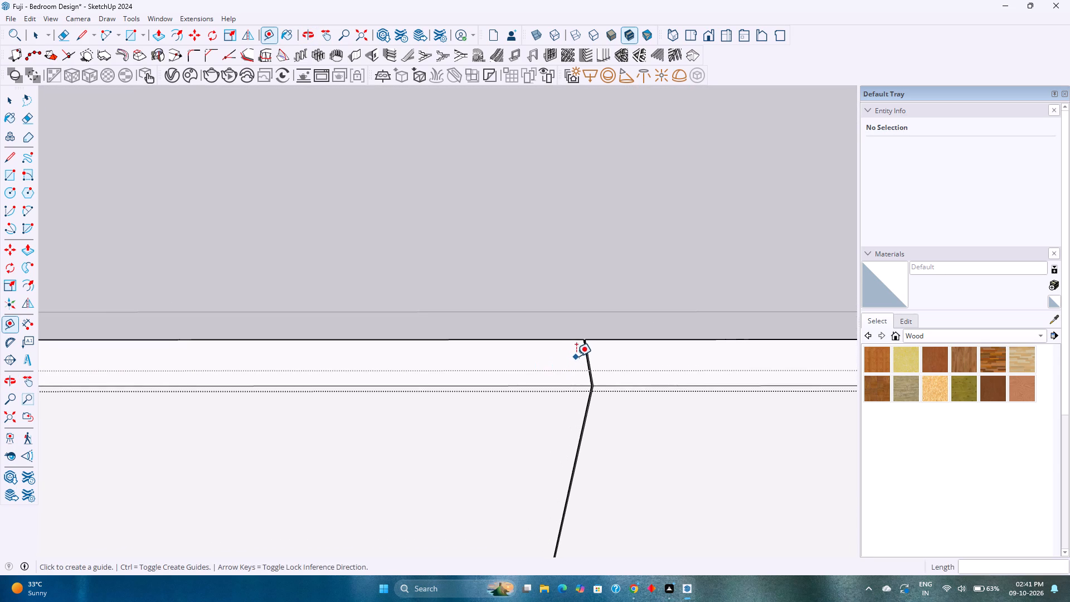
pyautogui.click(585, 361)
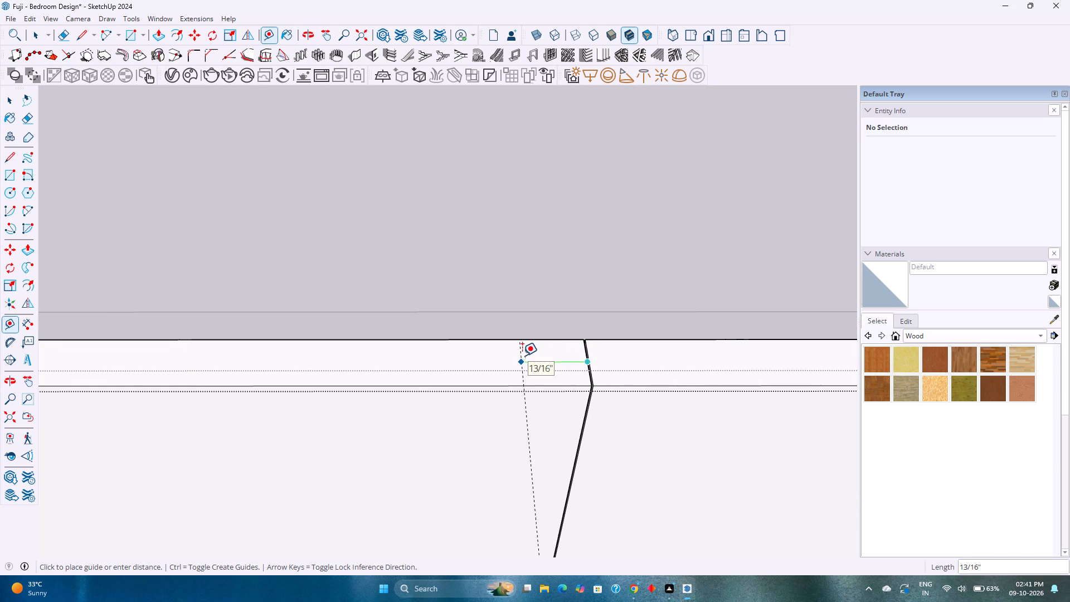
pyautogui.press('1')
pyautogui.press('Return')
# Place another guide 0.25" from the guide near the gap, offset away from the gap toward the central partition.
pyautogui.scroll(-15, 522, 356)
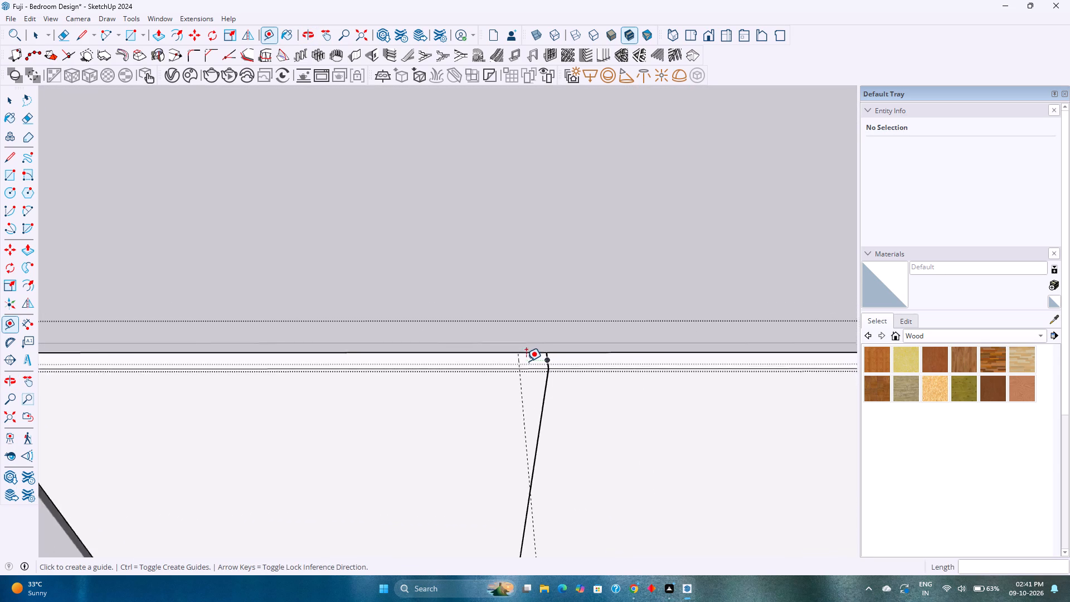
pyautogui.scroll(-10, 526, 361)
pyautogui.scroll(16, 521, 361)
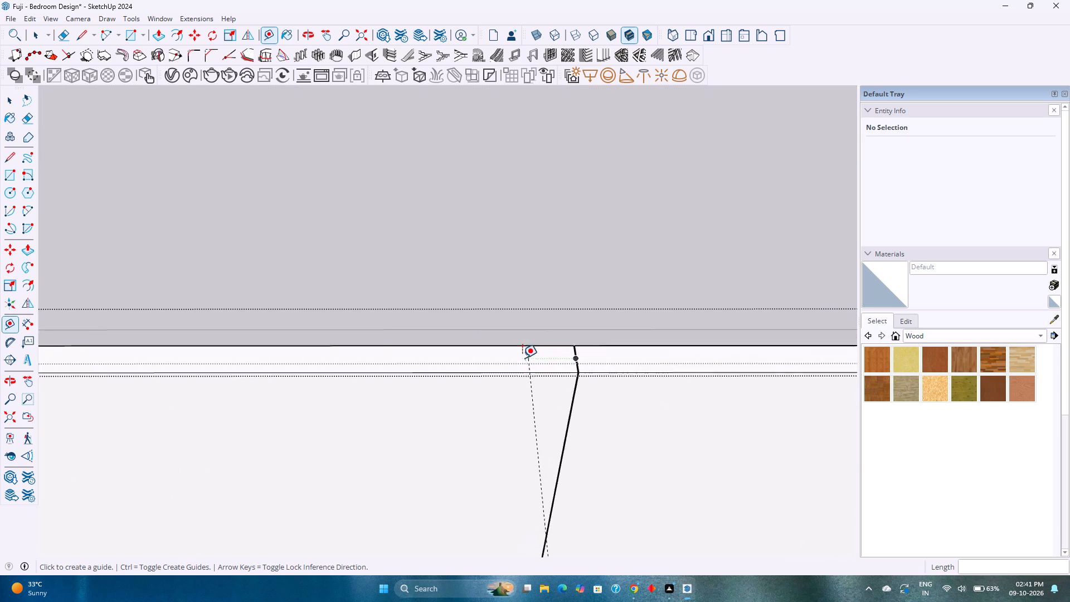
pyautogui.scroll(4, 522, 358)
pyautogui.click(532, 357)
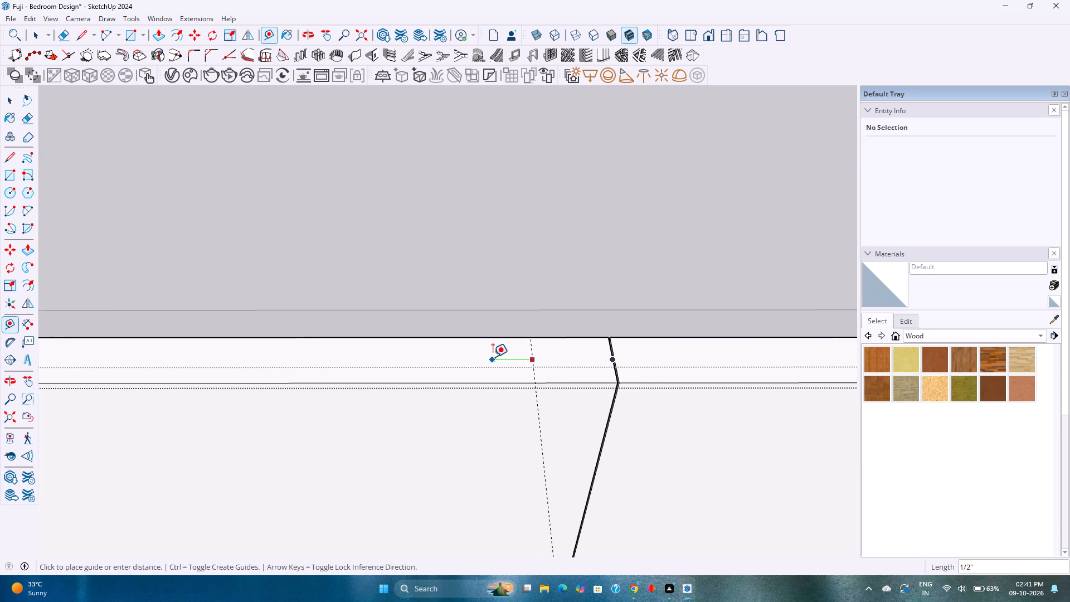
pyautogui.press('Escape')
pyautogui.click(534, 394)
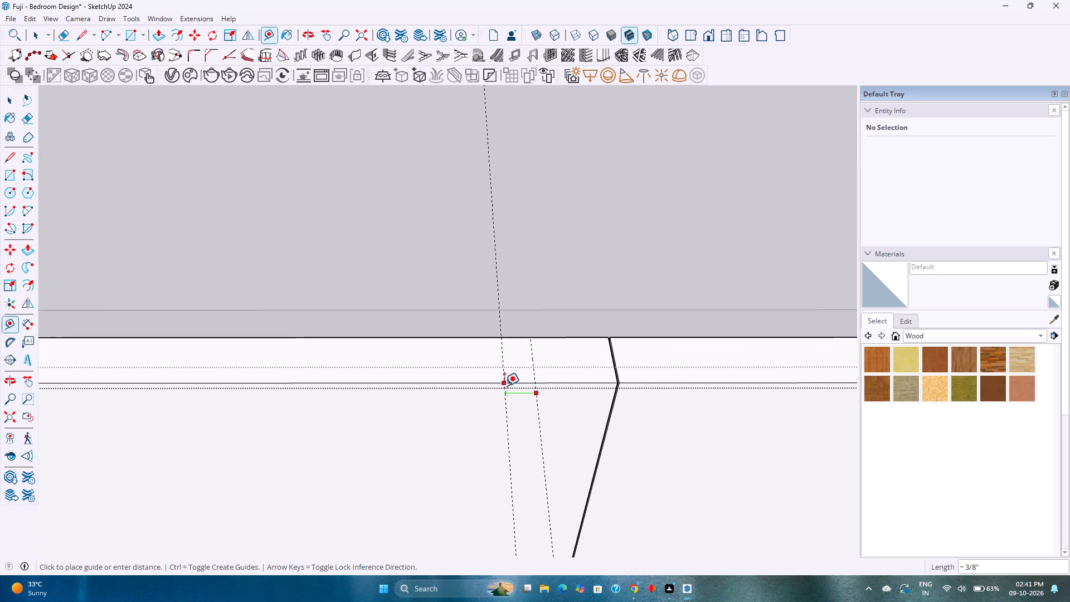
pyautogui.write('0.25')
pyautogui.press('Return')
pyautogui.scroll(-4, 472, 379)
pyautogui.keyDown('shift'); pyautogui.moveTo(468, 380); pyautogui.dragTo(612, 376, button='middle'); pyautogui.keyUp('shift')
pyautogui.scroll(-17, 619, 370)
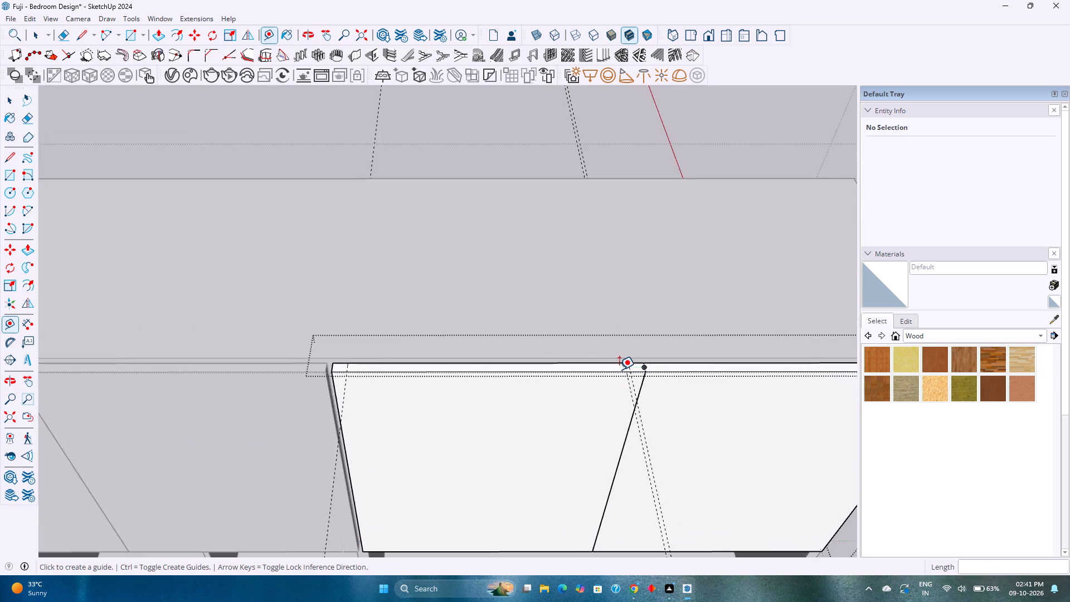
# Reduce the spacing of the last guide near the gap between the leaves, trying 0.15" and settling on 0.1".
pyautogui.scroll(-2, 619, 370)
pyautogui.press('0')
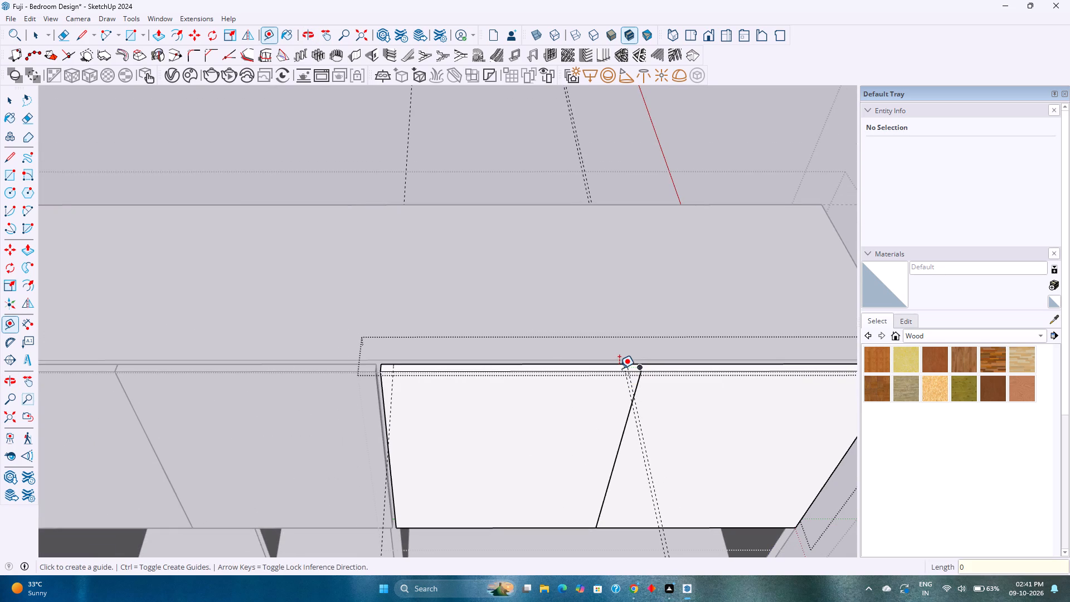
pyautogui.press('.')
pyautogui.write('15')
pyautogui.press('Return')
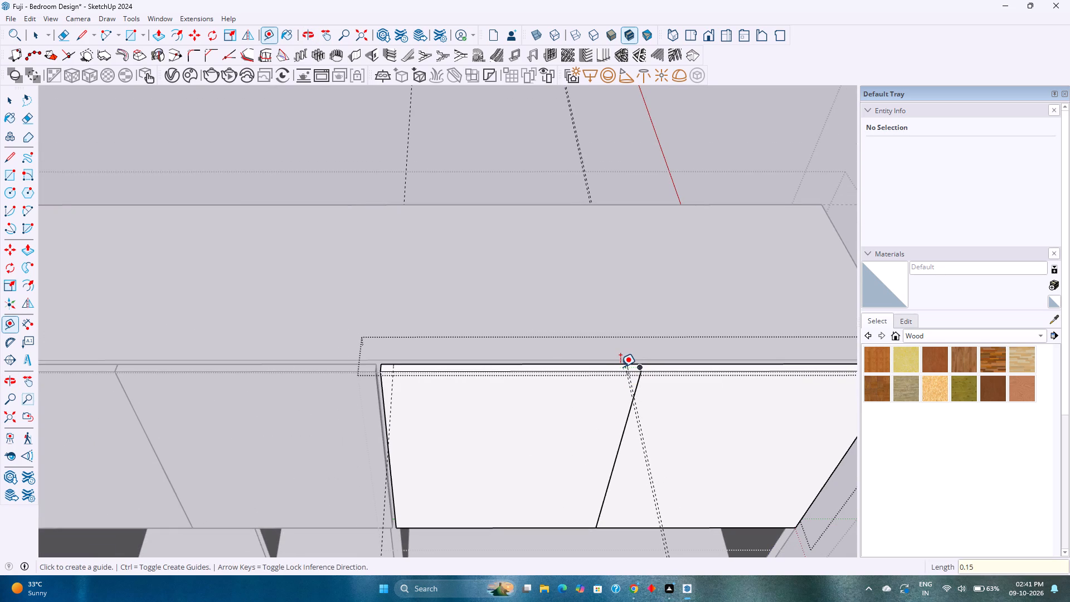
pyautogui.scroll(4, 623, 327)
pyautogui.scroll(2, 622, 373)
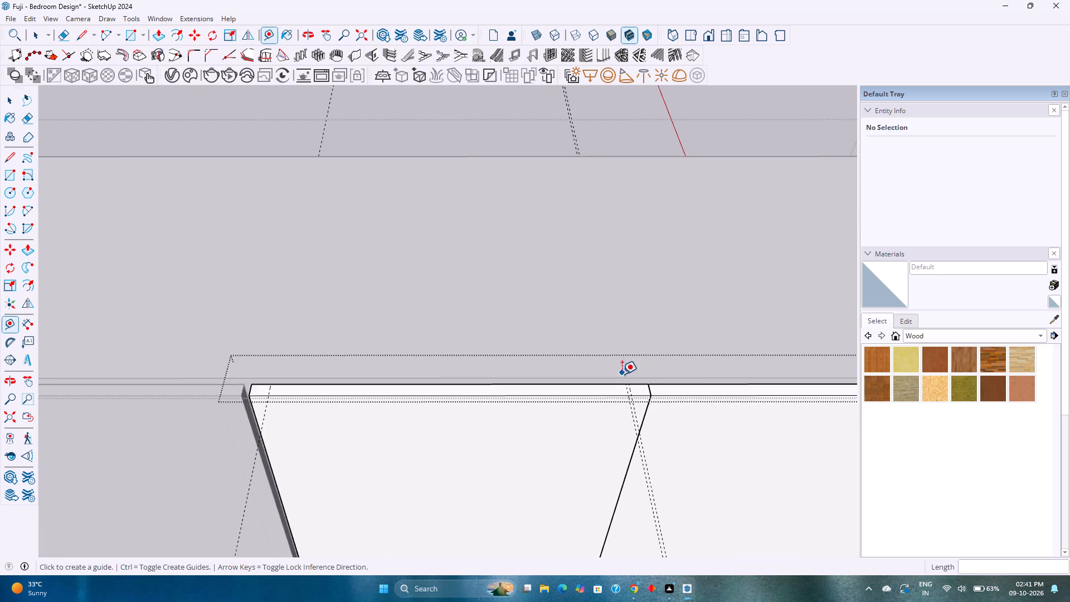
pyautogui.scroll(1, 622, 374)
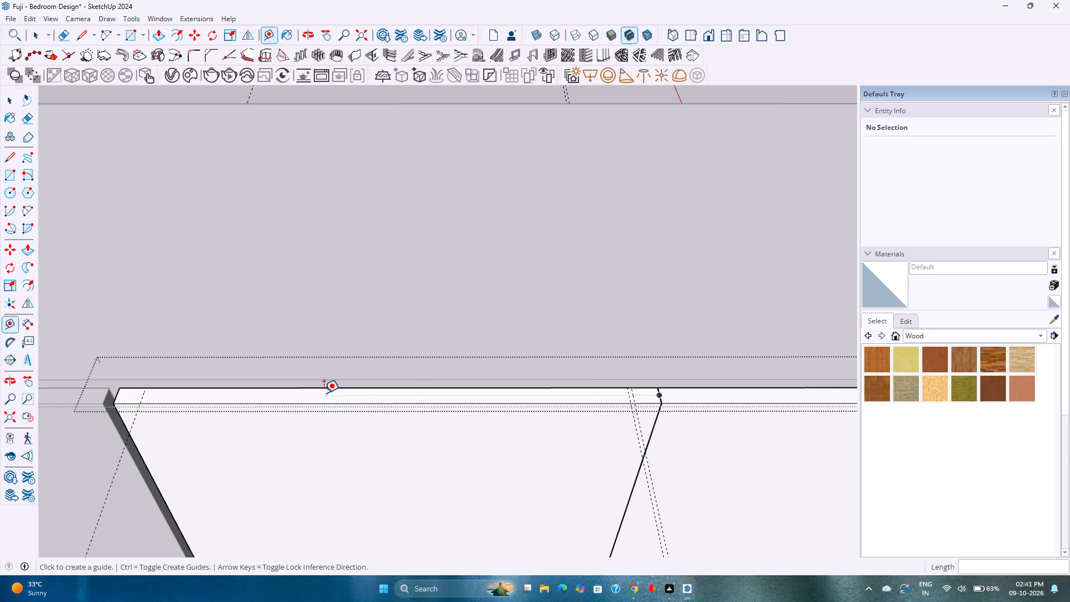
pyautogui.press('0')
pyautogui.write('.1')
pyautogui.press('Return')
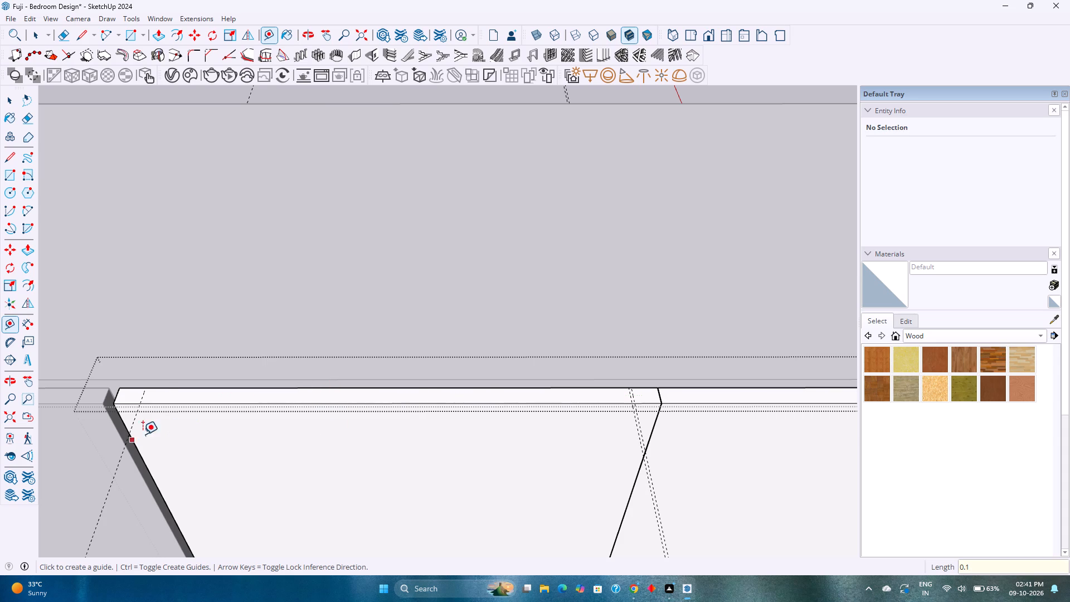
# Place a guide 0.1" from the partition-side guide, offset toward the gap between the leaves.
pyautogui.scroll(15, 148, 388)
pyautogui.click(143, 401)
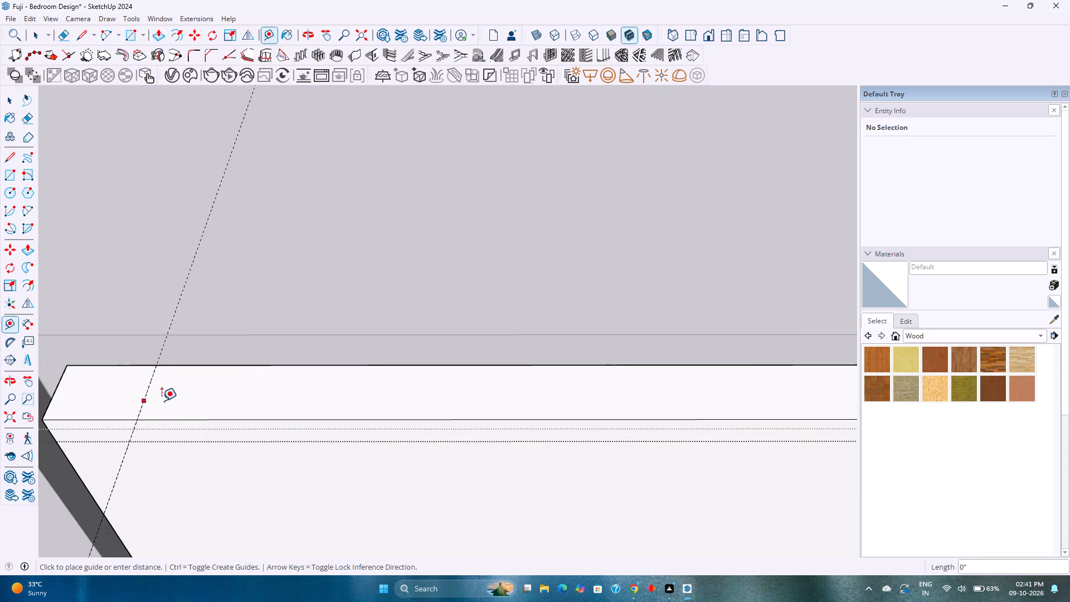
pyautogui.press('0')
pyautogui.press('.')
pyautogui.press('1')
pyautogui.press('Return')
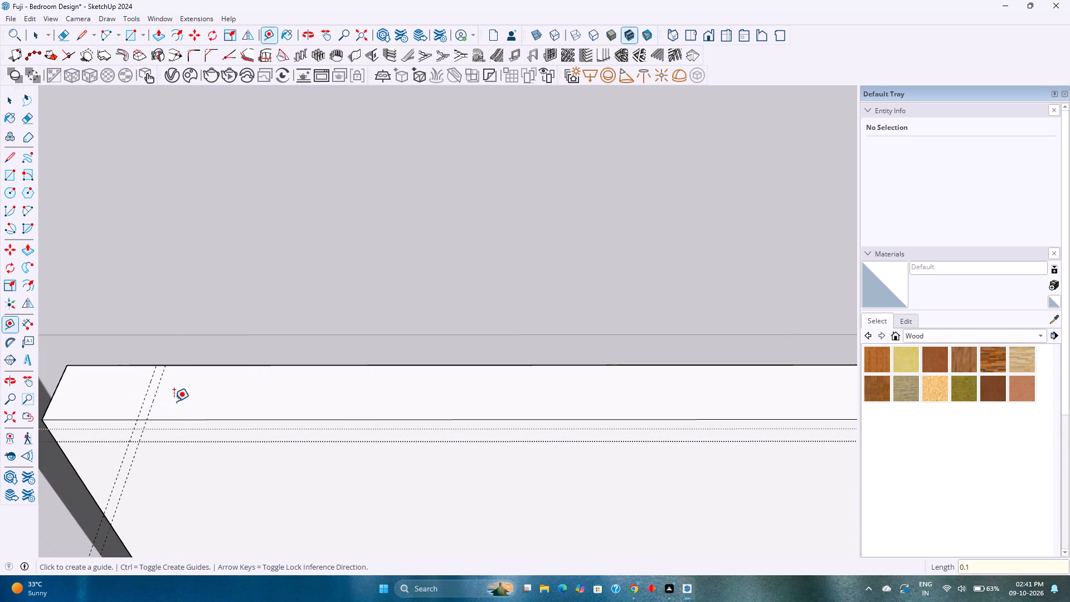
# Place a guide on the door's top face about 1/8" in from its front edge and parallel to it.
pyautogui.scroll(-5, 174, 401)
pyautogui.click(178, 411)
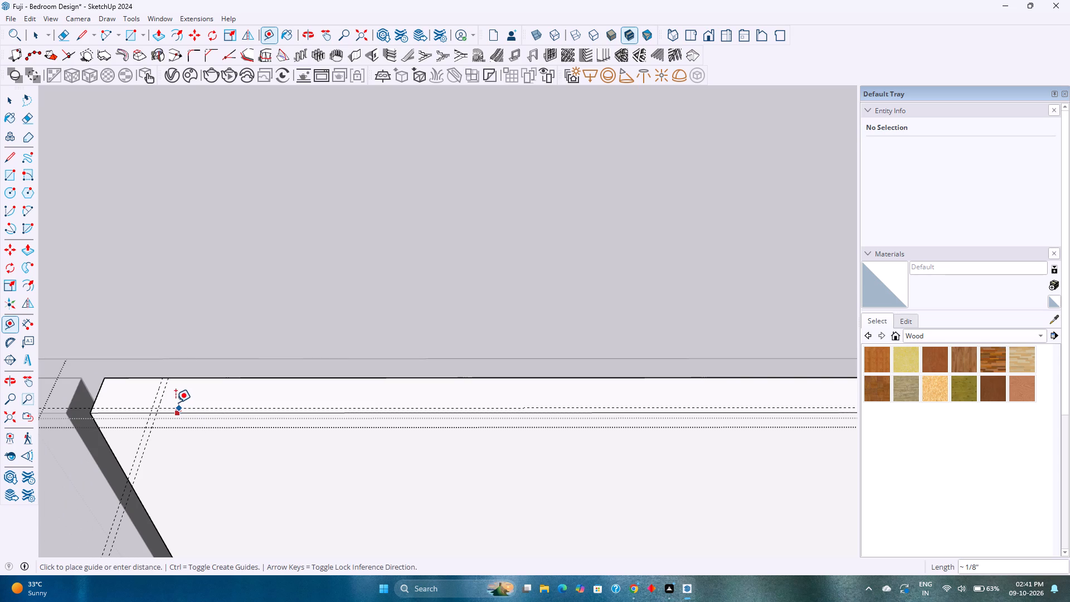
pyautogui.click(176, 402)
# Draw a rectangle about 1/8" by 1/8" on the top face's front edge, between the paired guides at the partition end.
pyautogui.scroll(5, 168, 405)
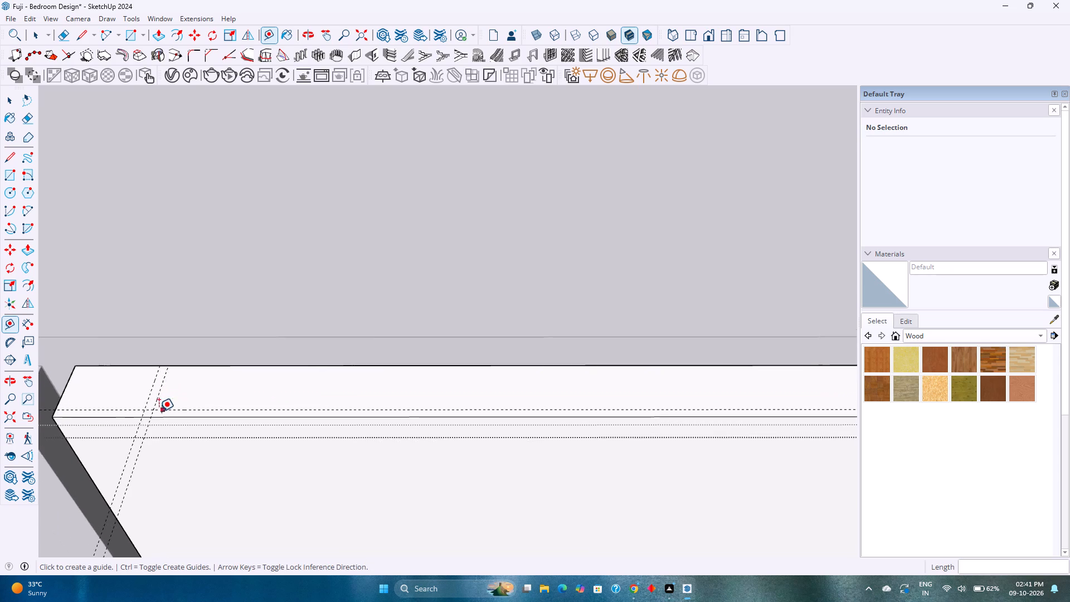
pyautogui.scroll(12, 159, 411)
pyautogui.moveTo(143, 419); pyautogui.dragTo(157, 452, button='middle')
pyautogui.scroll(-4, 159, 447)
pyautogui.keyDown('shift'); pyautogui.moveTo(159, 443); pyautogui.dragTo(159, 442, button='middle'); pyautogui.keyUp('shift')
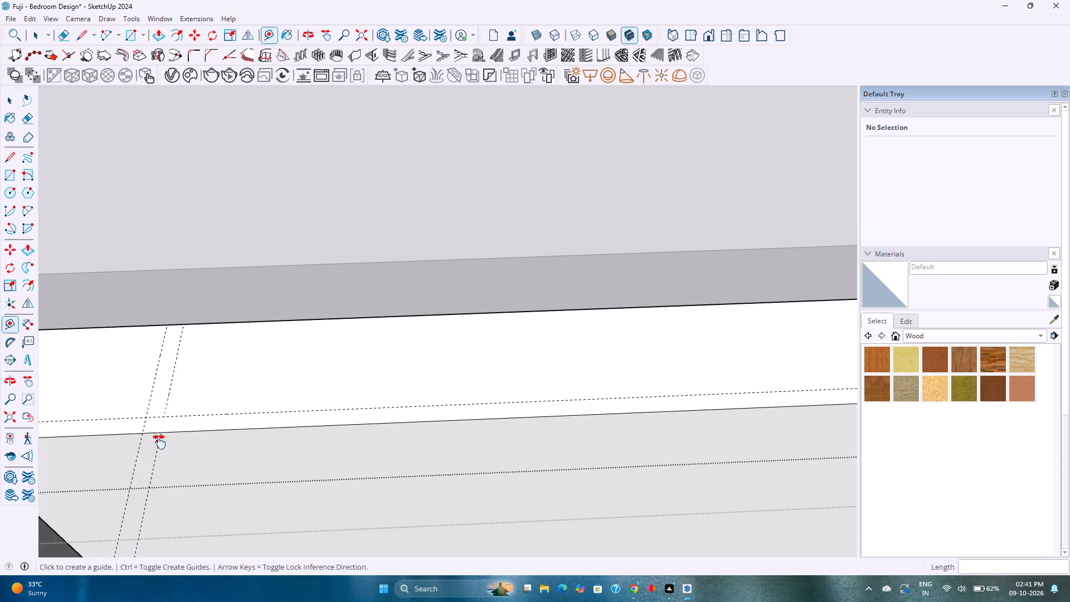
pyautogui.keyDown('shift'); pyautogui.moveTo(159, 442); pyautogui.dragTo(320, 446, button='middle'); pyautogui.keyUp('shift')
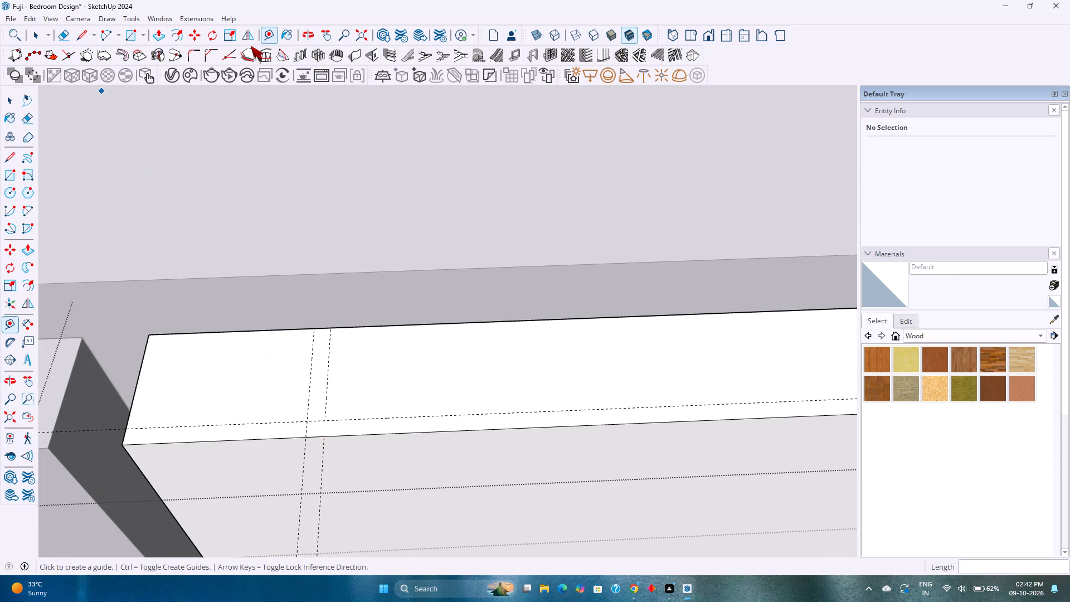
pyautogui.click(124, 31)
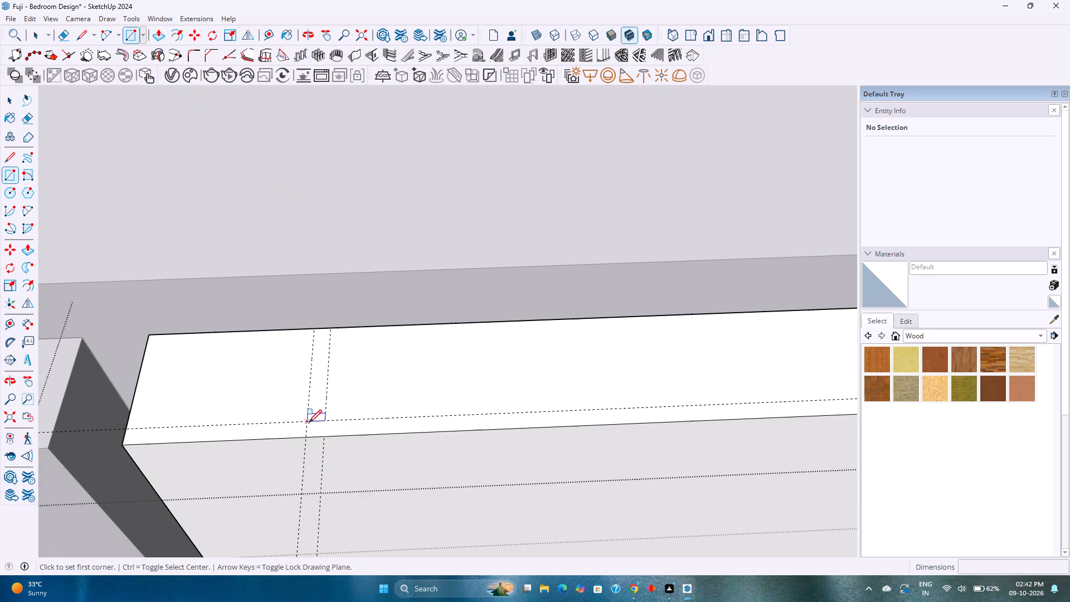
pyautogui.click(309, 423)
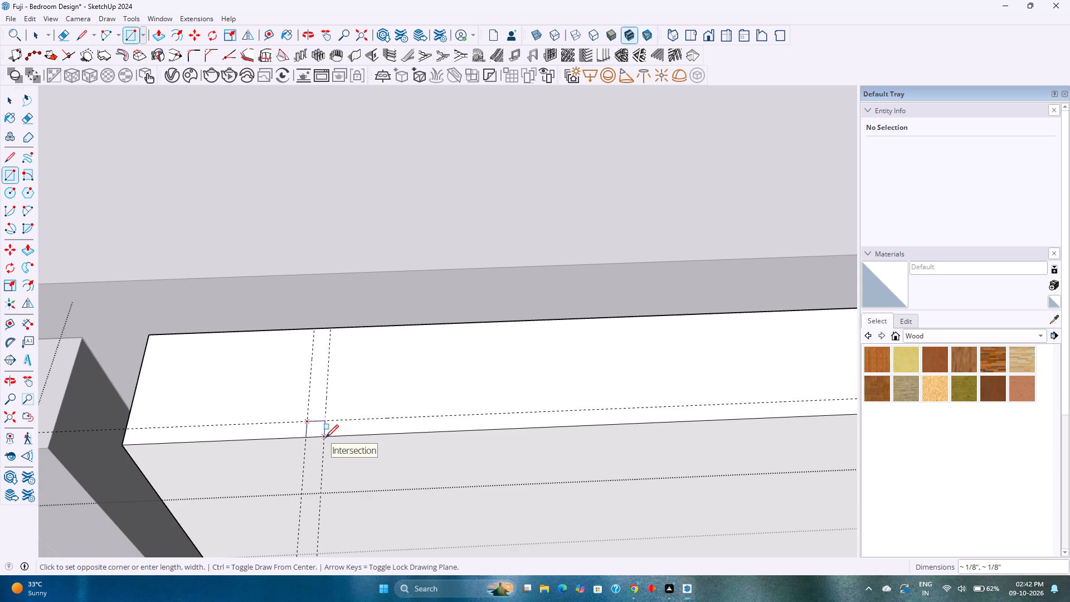
pyautogui.click(325, 438)
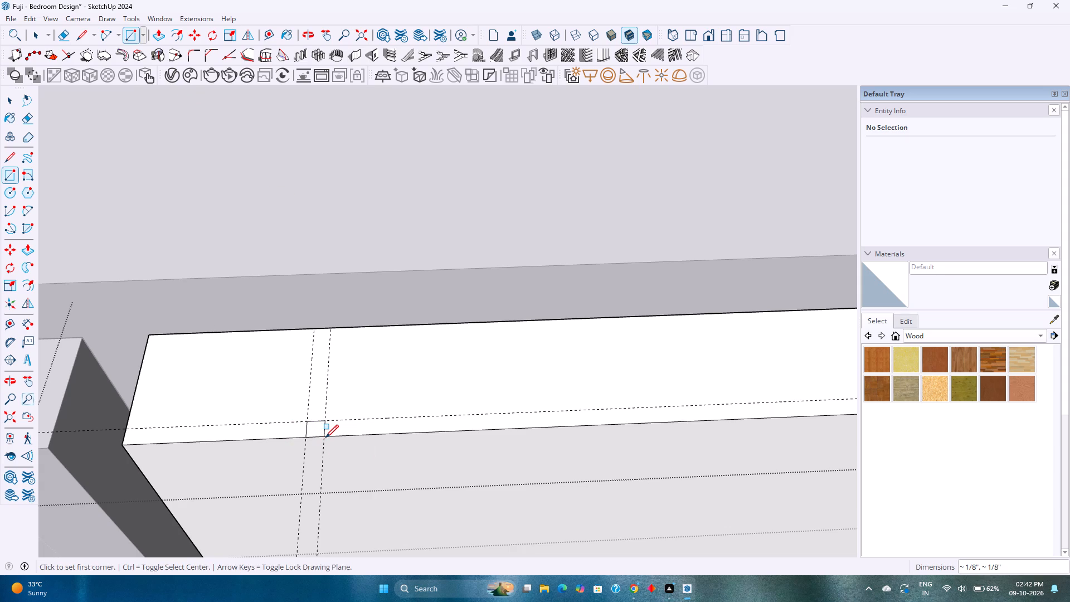
# Copy the small square about 1' 6 3/8" along the front edge to the guide pair near the gap between the leaves.
pyautogui.scroll(-8, 325, 438)
pyautogui.press('space')
pyautogui.doubleClick(322, 432)
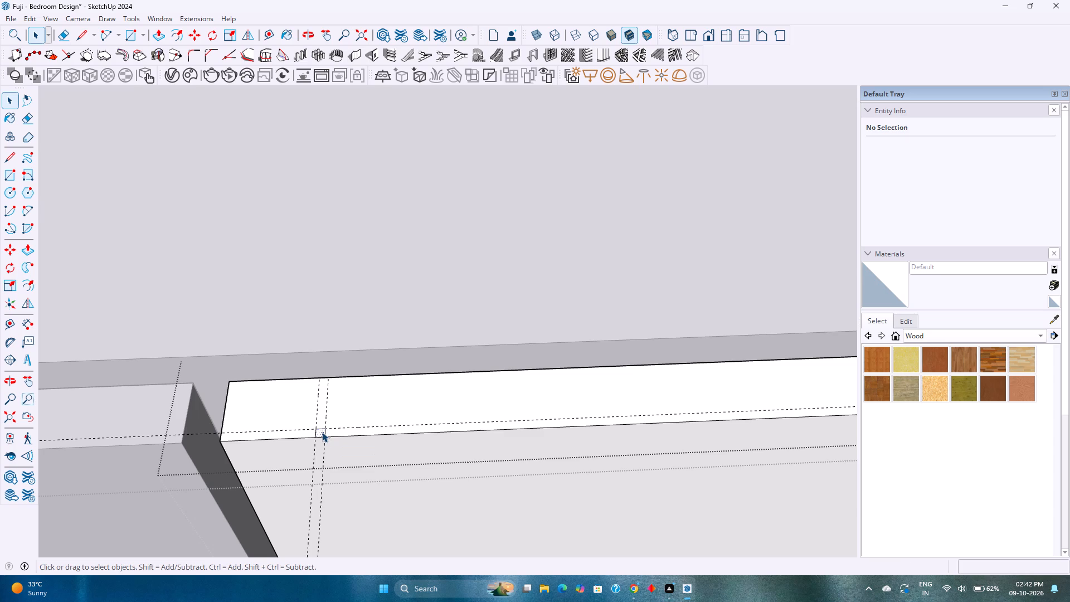
pyautogui.press('m')
pyautogui.click(324, 427)
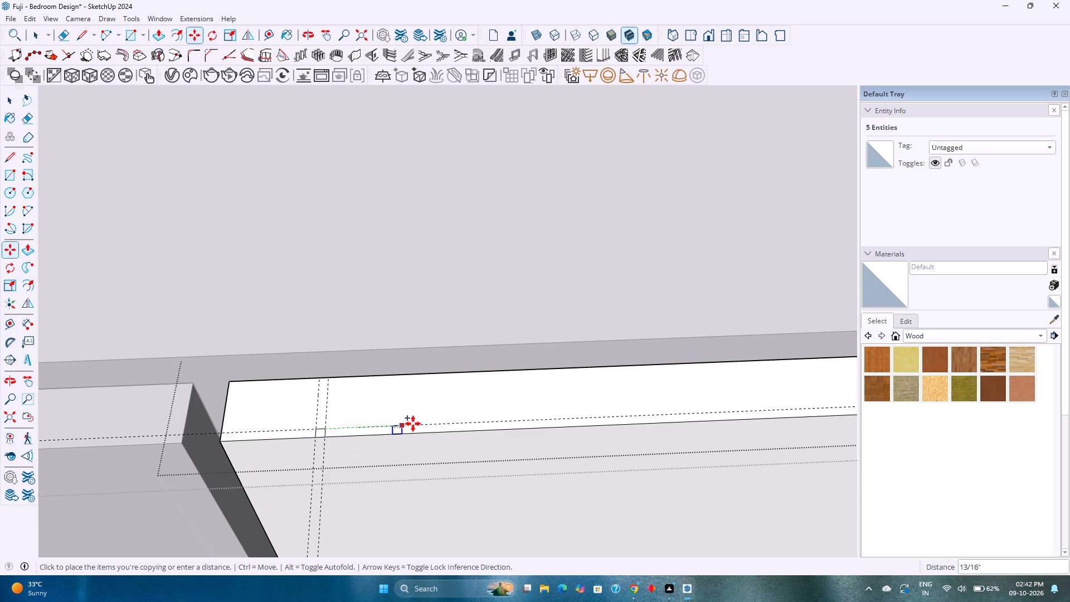
pyautogui.scroll(-5, 419, 423)
pyautogui.keyDown('shift'); pyautogui.moveTo(419, 423); pyautogui.dragTo(246, 424, button='middle'); pyautogui.keyUp('shift')
pyautogui.scroll(-10, 244, 424)
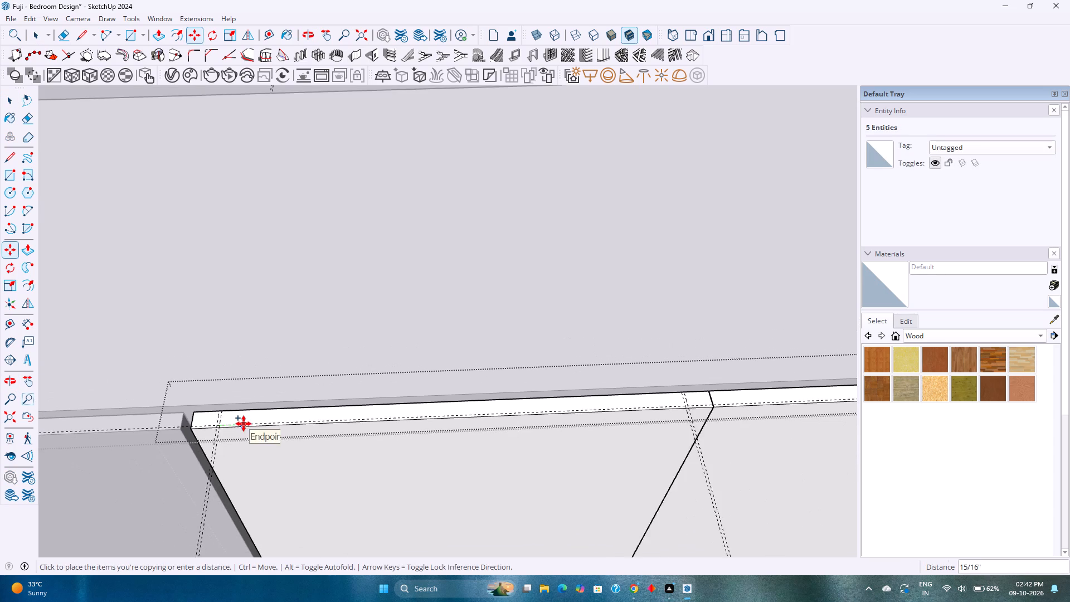
pyautogui.scroll(-3, 244, 424)
pyautogui.scroll(18, 571, 409)
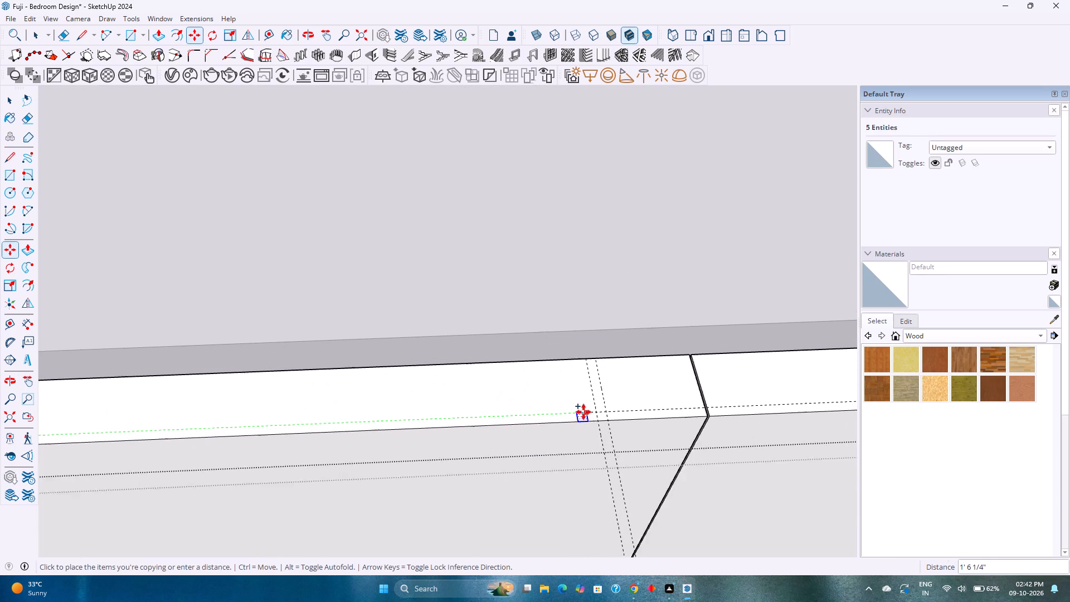
pyautogui.scroll(4, 583, 412)
pyautogui.click(600, 412)
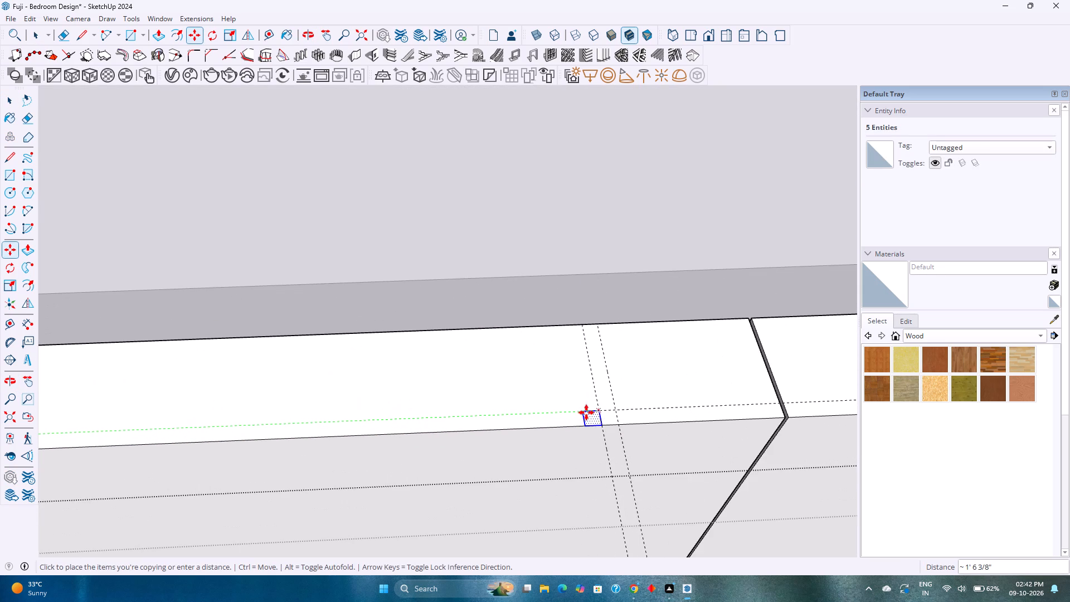
# Divide the distance between the two squares into an array of copies, trying 10 divisions and settling on 20.
pyautogui.scroll(-13, 504, 419)
pyautogui.write('/10')
pyautogui.press('Return')
pyautogui.scroll(-1, 501, 442)
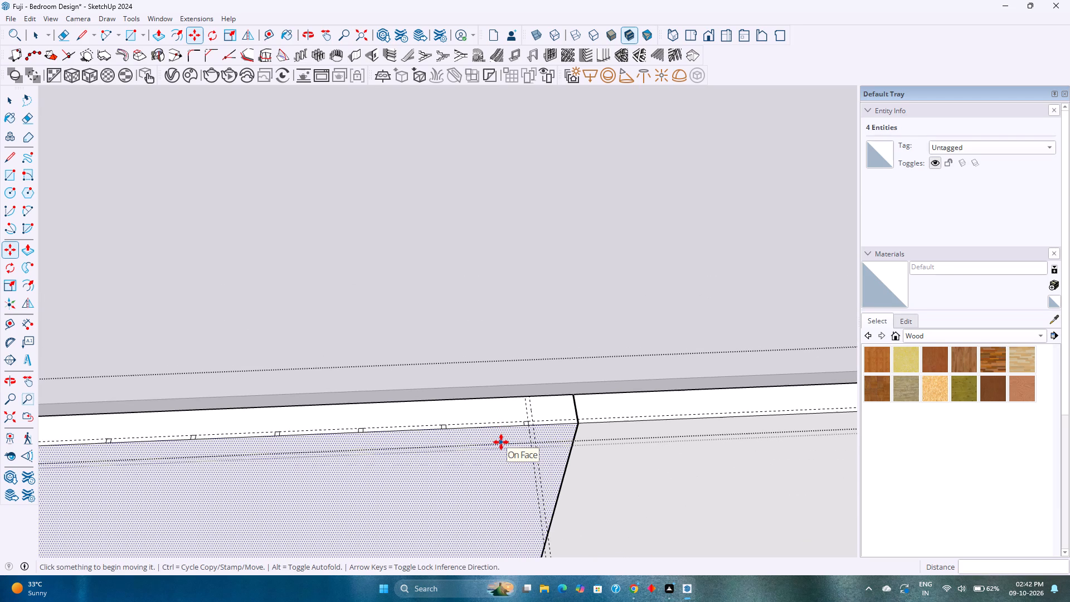
pyautogui.write('/20')
pyautogui.press('Return')
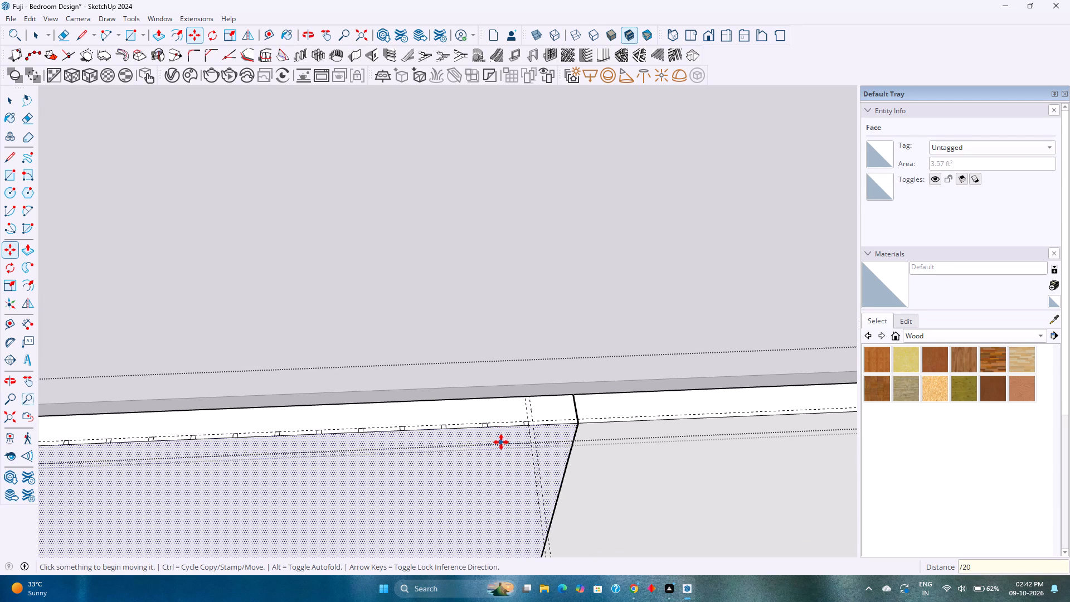
# Inspect the end square near the gap and try re-dividing the array of squares into 19 divisions.
pyautogui.scroll(3, 567, 420)
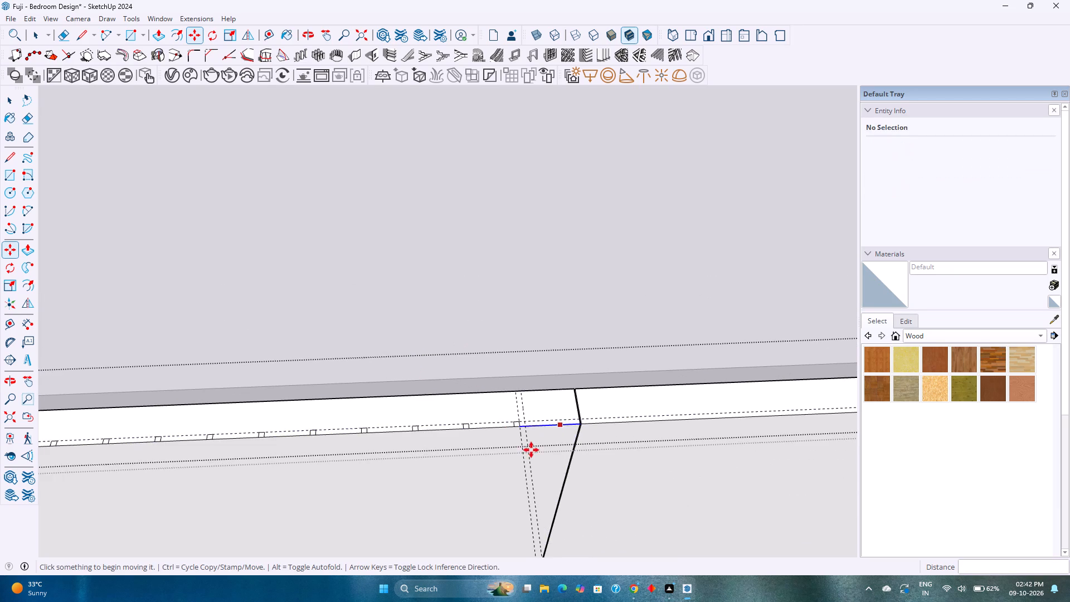
pyautogui.scroll(15, 531, 450)
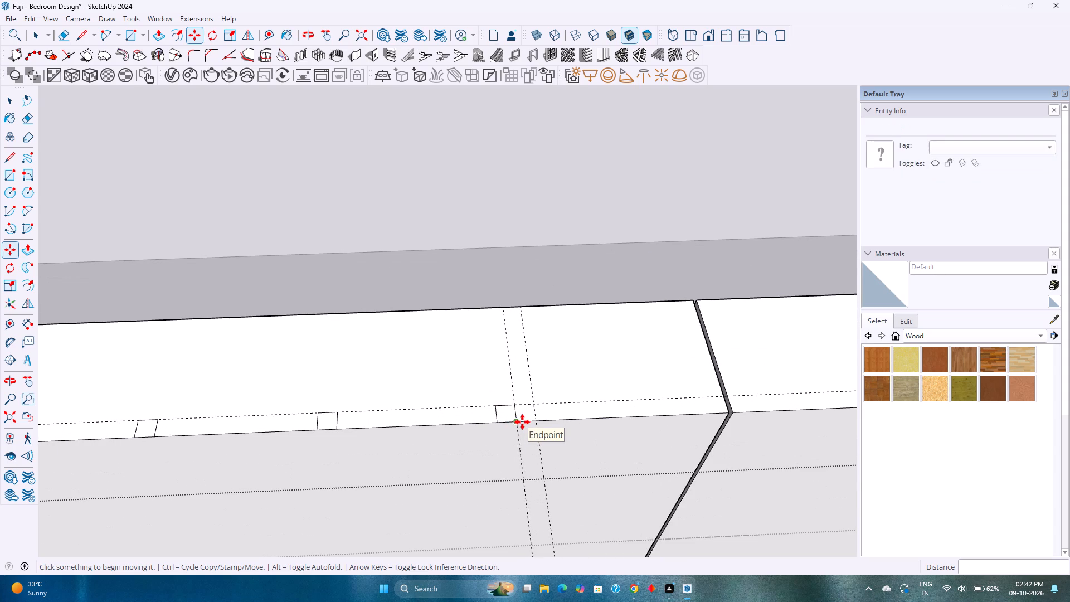
pyautogui.press('/')
pyautogui.press('1')
pyautogui.press('9')
pyautogui.press('Return')
pyautogui.press('Return')
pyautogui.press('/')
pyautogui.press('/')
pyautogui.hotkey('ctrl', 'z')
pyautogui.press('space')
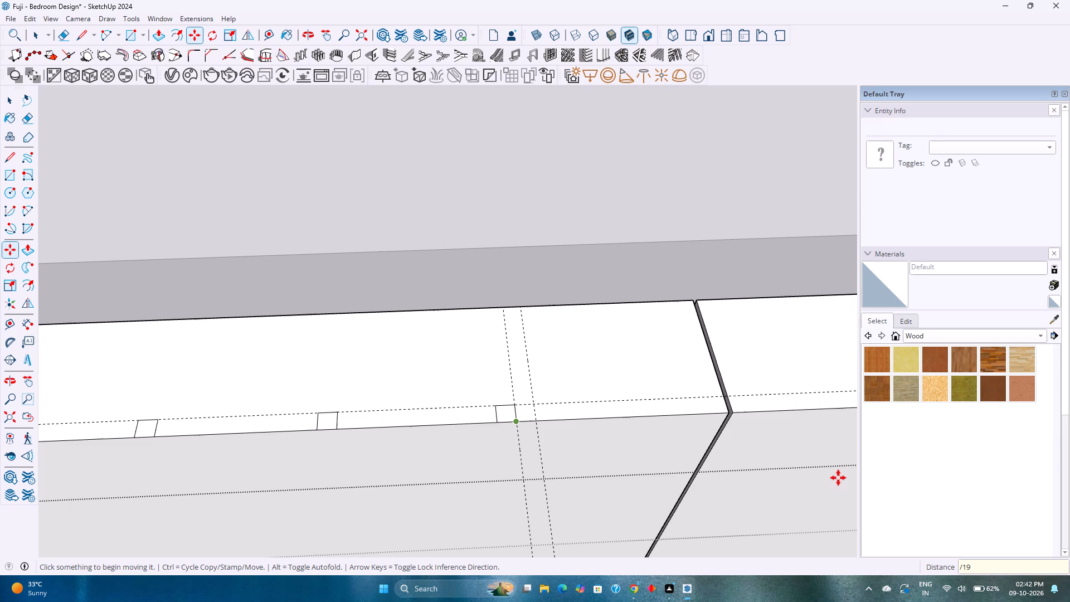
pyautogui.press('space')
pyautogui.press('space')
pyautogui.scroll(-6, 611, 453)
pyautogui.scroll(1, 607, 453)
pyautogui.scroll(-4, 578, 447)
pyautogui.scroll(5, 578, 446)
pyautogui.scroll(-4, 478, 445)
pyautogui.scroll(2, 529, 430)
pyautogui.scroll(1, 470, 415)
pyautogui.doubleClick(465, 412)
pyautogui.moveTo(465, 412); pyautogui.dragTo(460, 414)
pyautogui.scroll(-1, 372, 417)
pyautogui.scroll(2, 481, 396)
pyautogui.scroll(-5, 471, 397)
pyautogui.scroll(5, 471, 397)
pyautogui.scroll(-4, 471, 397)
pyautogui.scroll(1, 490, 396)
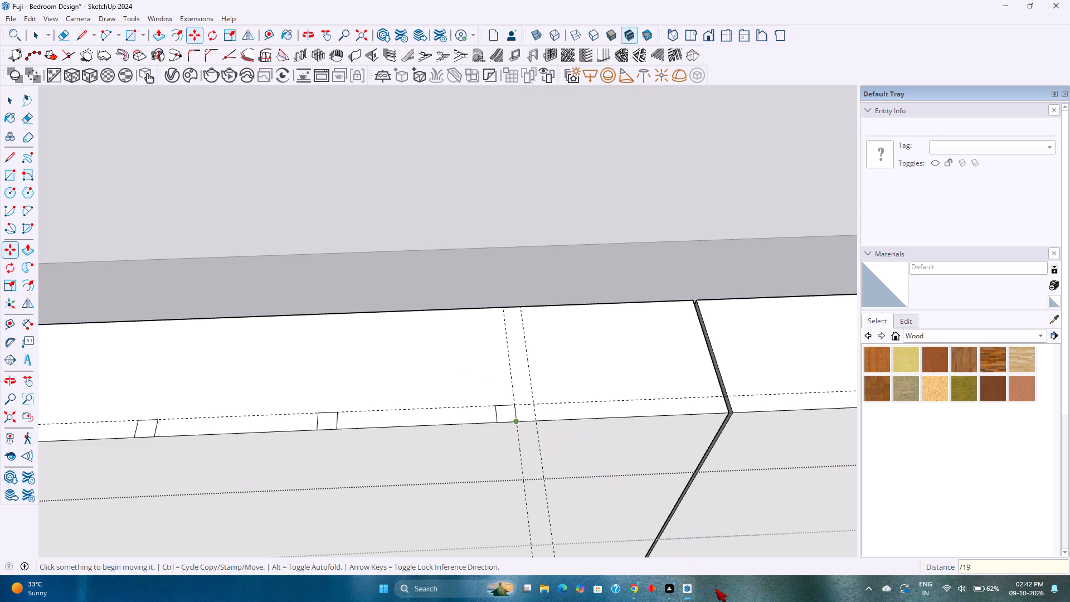
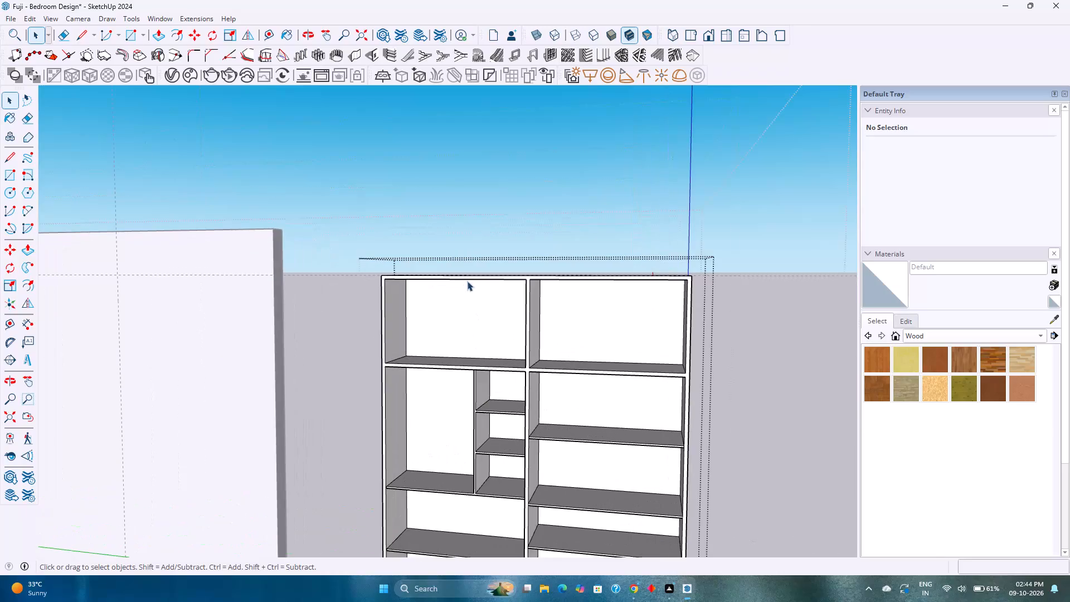
# Draw a 3' 4 1/2" by 2' rectangle covering the front opening of the wardrobe's upper-left compartment.
pyautogui.scroll(-1, 449, 324)
pyautogui.scroll(1, 442, 327)
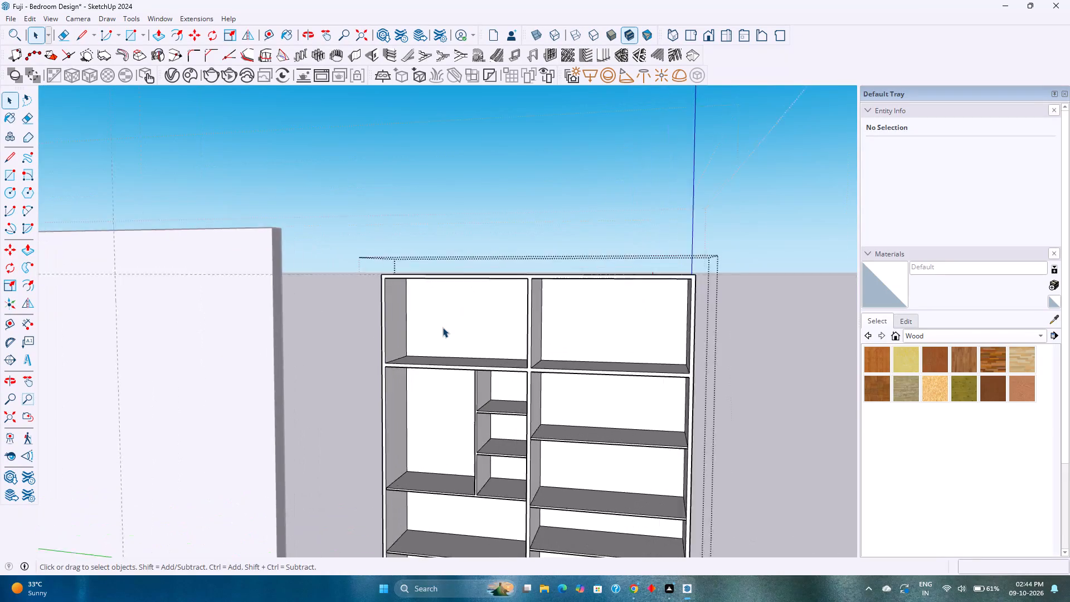
pyautogui.scroll(5, 442, 327)
pyautogui.moveTo(442, 327); pyautogui.dragTo(475, 473, button='middle')
pyautogui.keyDown('shift'); pyautogui.moveTo(497, 435); pyautogui.dragTo(325, 376, button='middle'); pyautogui.keyUp('shift')
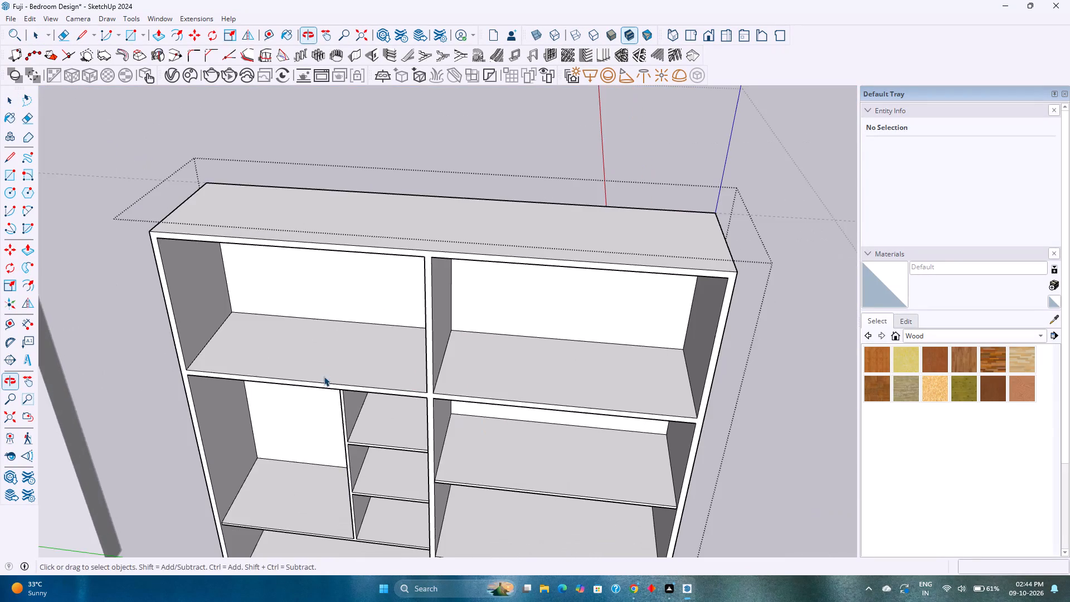
pyautogui.moveTo(324, 376); pyautogui.dragTo(357, 345, button='middle')
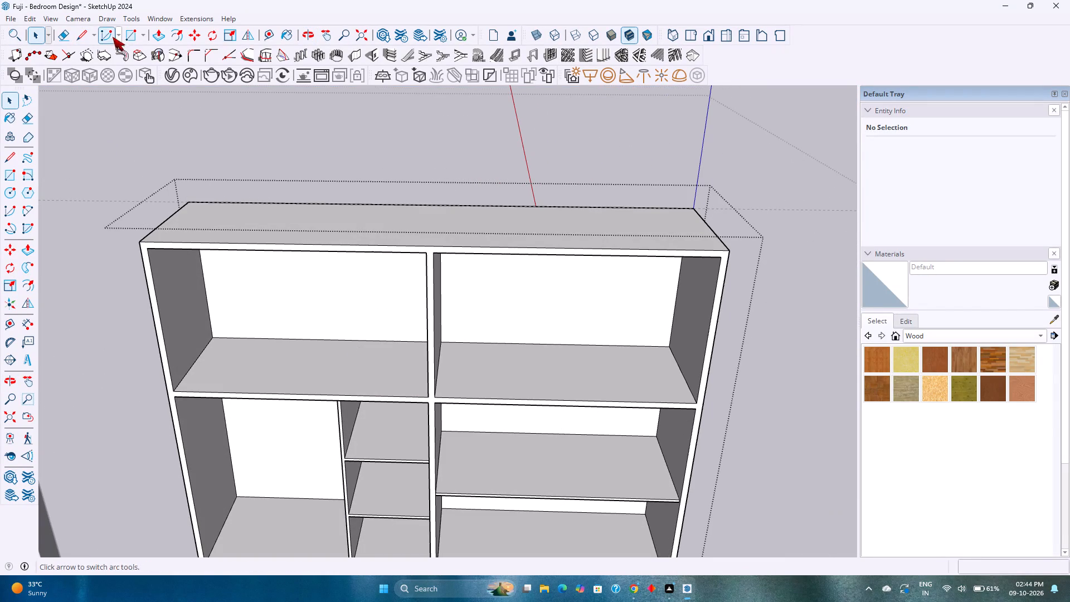
pyautogui.click(129, 29)
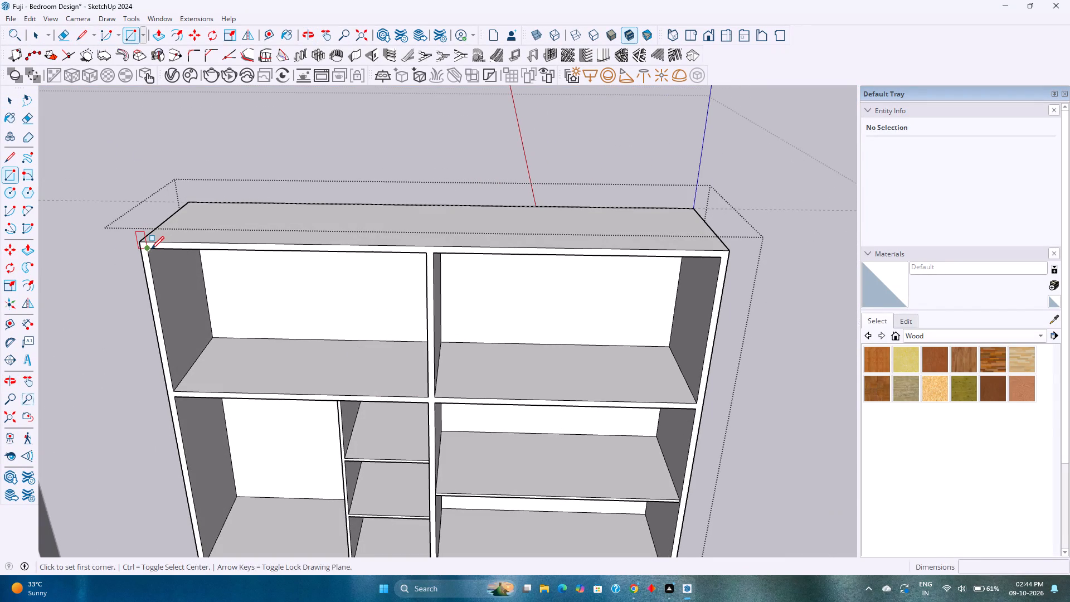
pyautogui.click(151, 249)
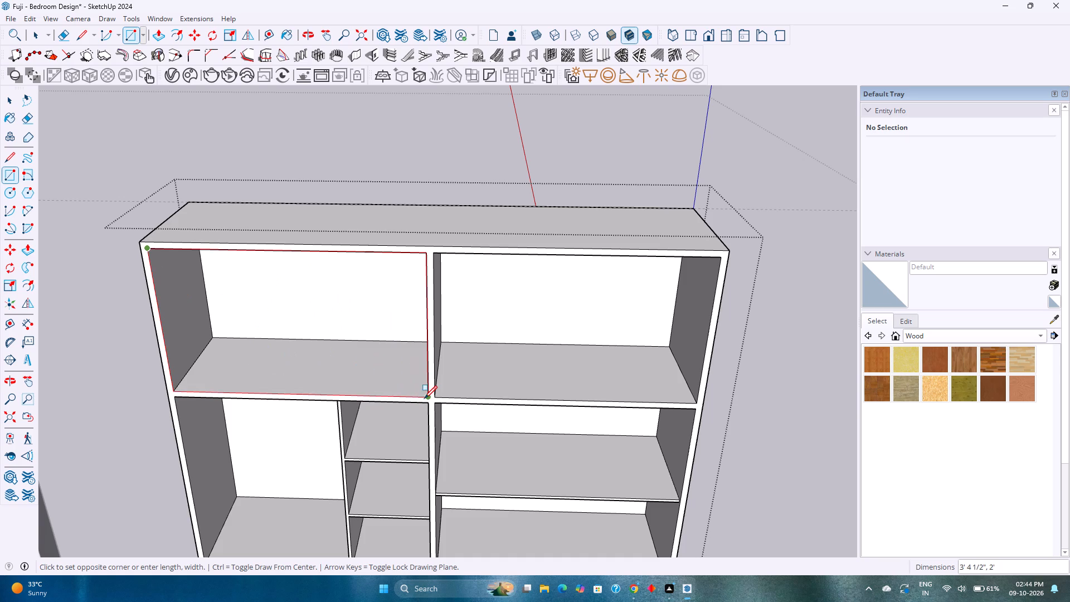
pyautogui.click(425, 397)
# Group the new rectangular face with its edges and open the group for editing.
pyautogui.press('space')
pyautogui.doubleClick(395, 362)
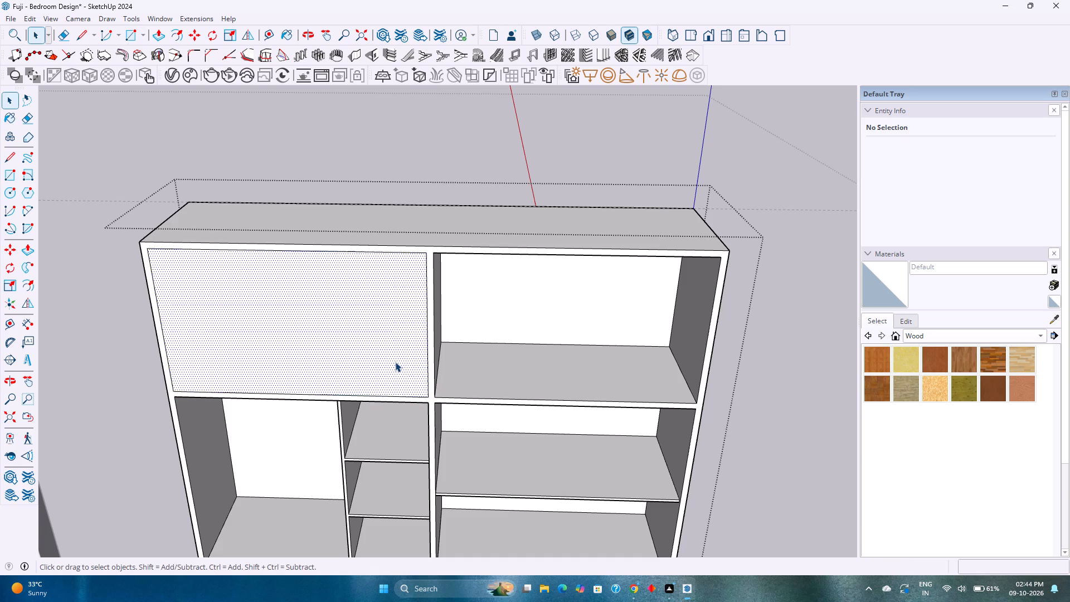
pyautogui.rightClick(395, 362)
pyautogui.click(461, 158)
pyautogui.doubleClick(333, 308)
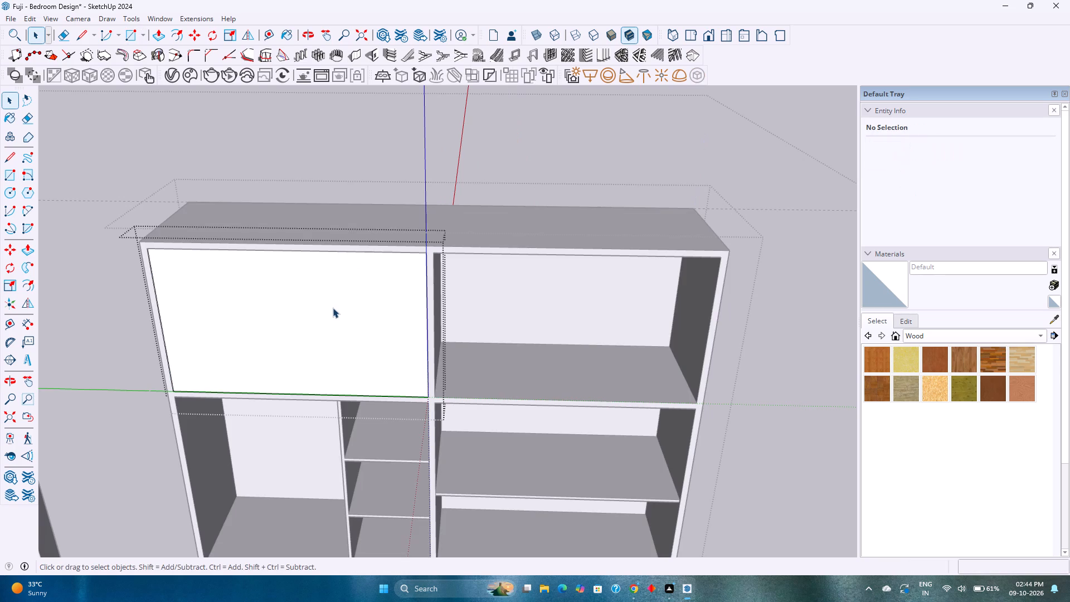
# Extrude the door face outward 0.75" to give the panel its thickness.
pyautogui.scroll(3, 333, 299)
pyautogui.moveTo(333, 299); pyautogui.dragTo(333, 344, button='middle')
pyautogui.keyDown('shift'); pyautogui.moveTo(332, 344); pyautogui.dragTo(474, 322, button='middle'); pyautogui.keyUp('shift')
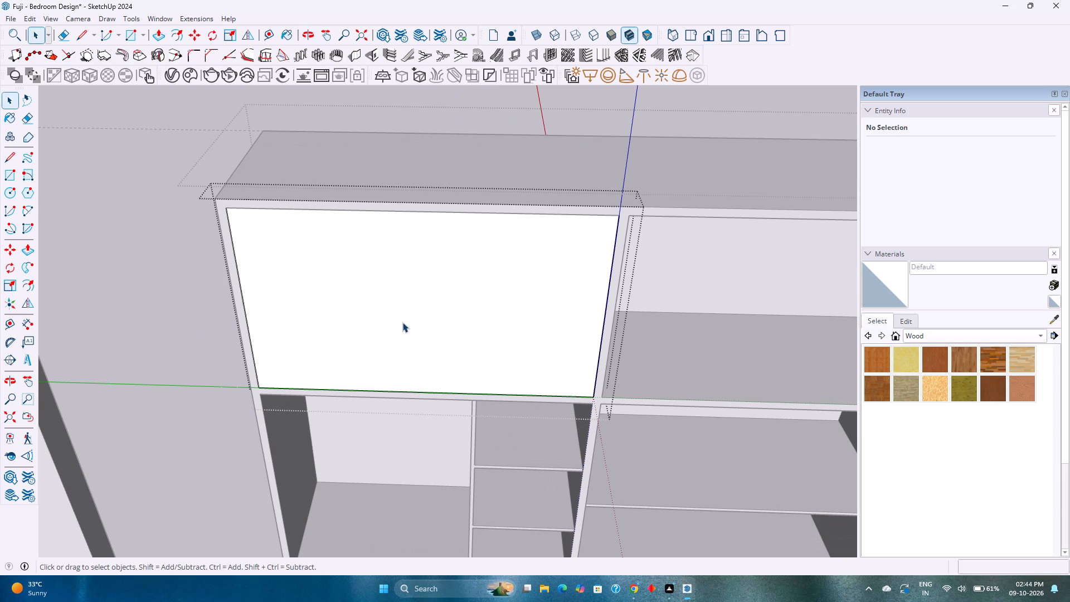
pyautogui.press('p')
pyautogui.click(396, 312)
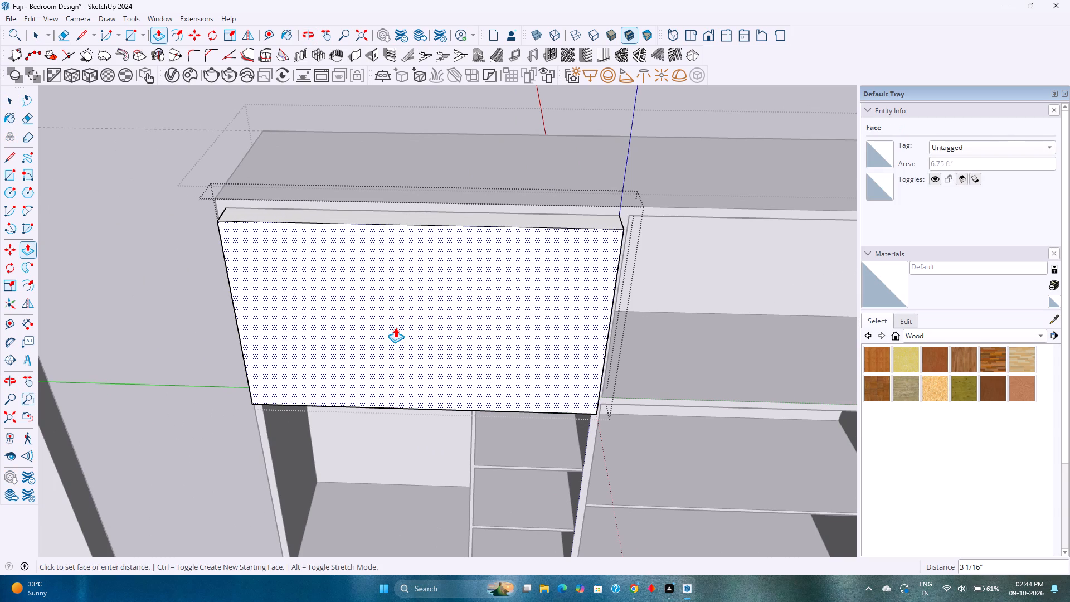
pyautogui.write('0.75')
pyautogui.press('Return')
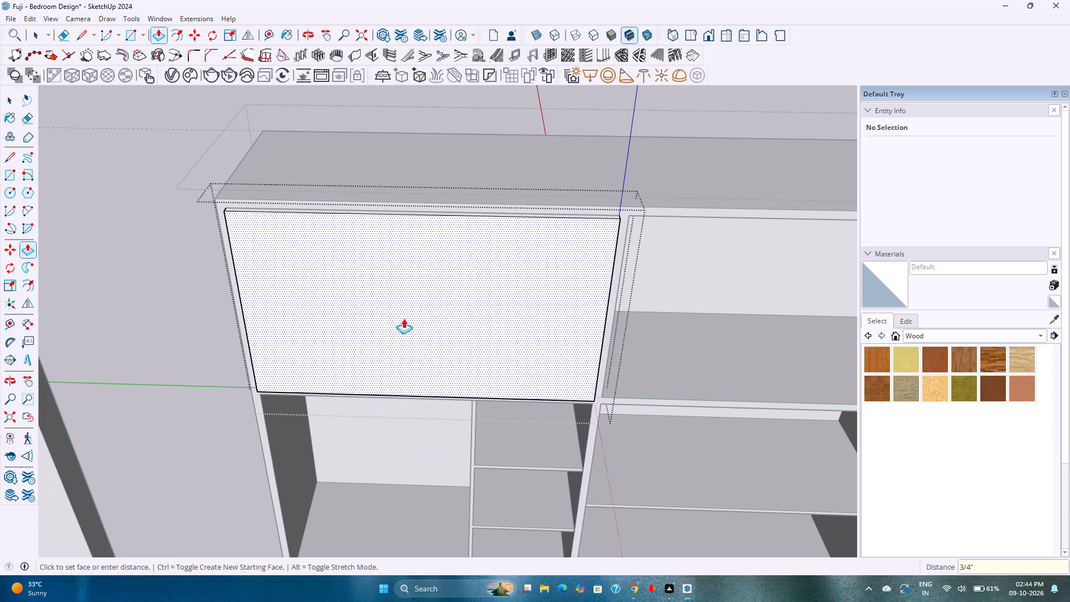
pyautogui.press('space')
# Copy the front face's vertical edge beside the partition 1' 8 1/4" along the green axis to the panel's middle.
pyautogui.moveTo(533, 278); pyautogui.dragTo(480, 270, button='middle')
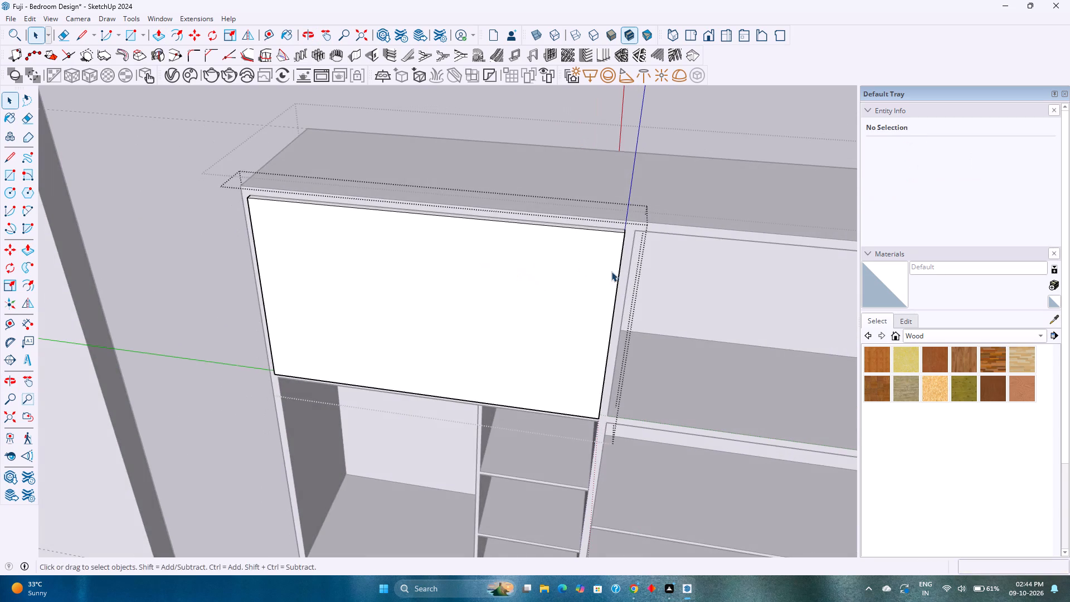
pyautogui.moveTo(611, 271); pyautogui.dragTo(479, 250, button='middle')
pyautogui.click(626, 290)
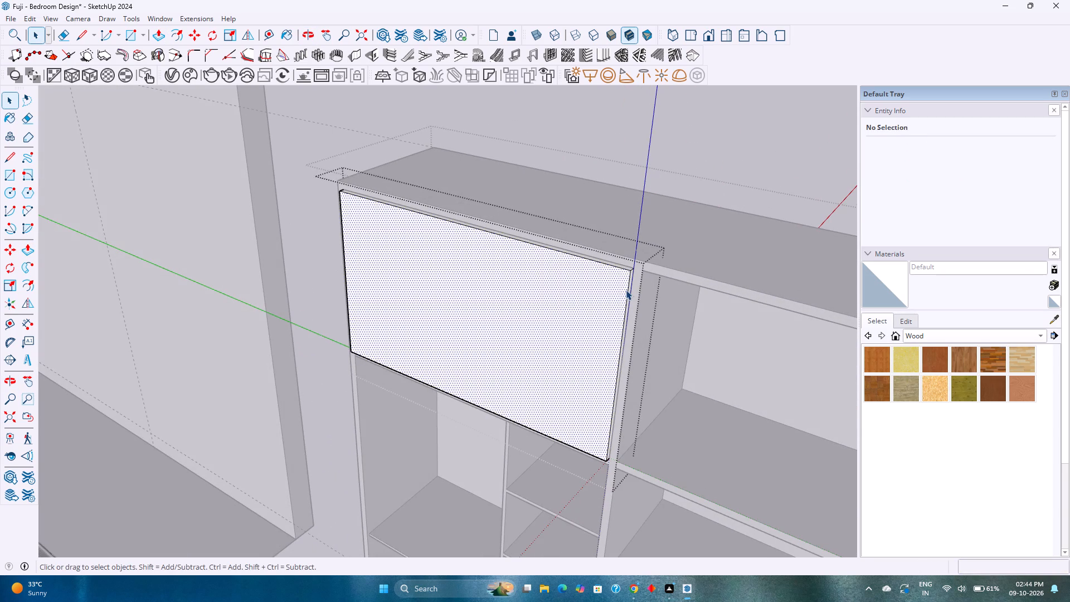
pyautogui.click(628, 290)
pyautogui.press('m')
pyautogui.click(628, 290)
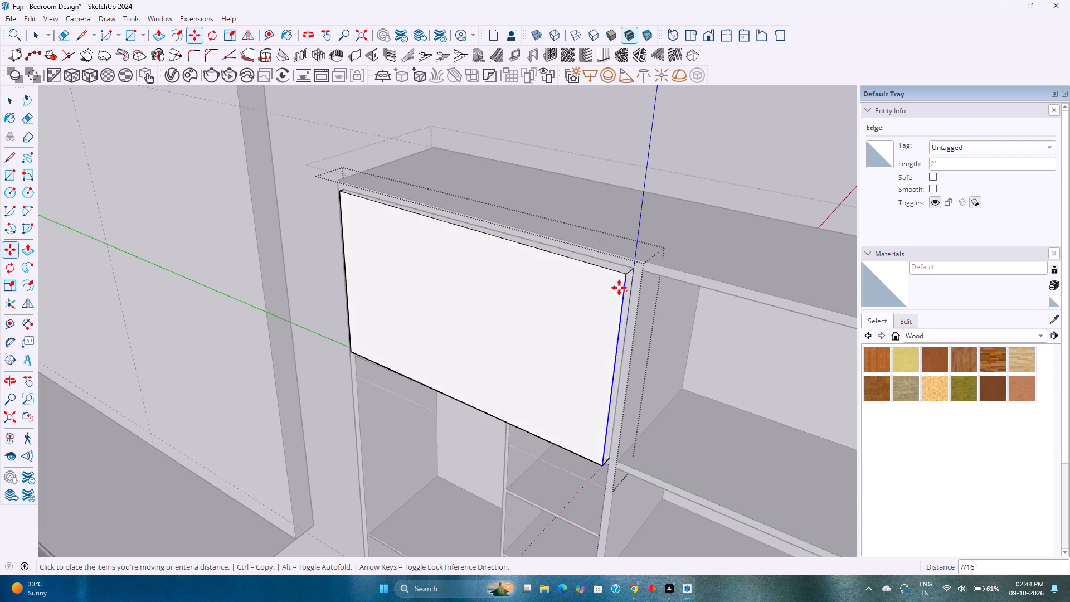
pyautogui.press('Left')
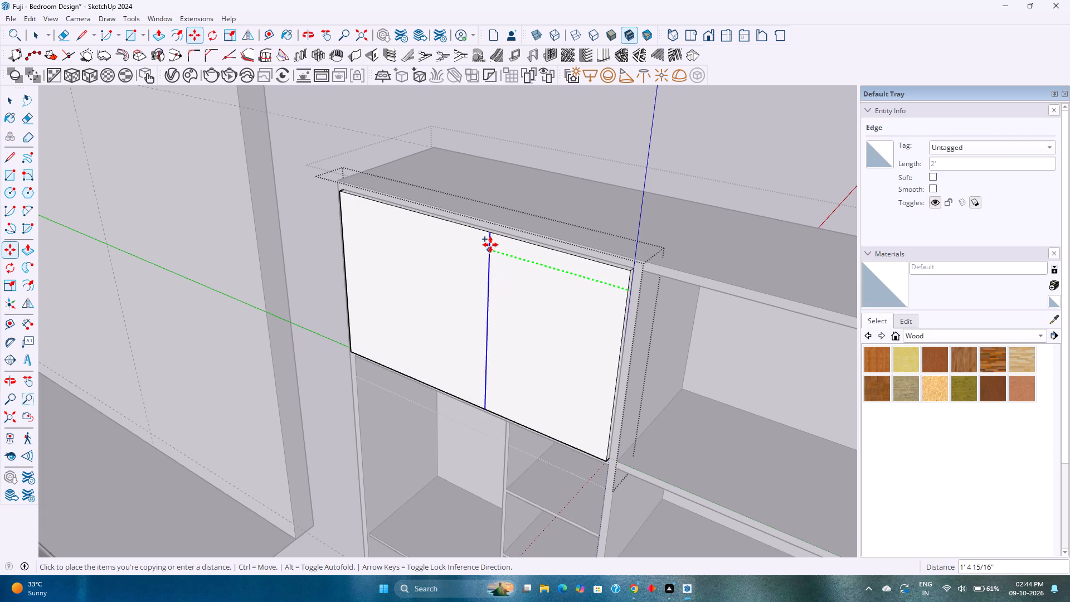
pyautogui.click(469, 227)
# Move the vertical centre line 0.001" along the green axis, away from the partition.
pyautogui.scroll(12, 469, 227)
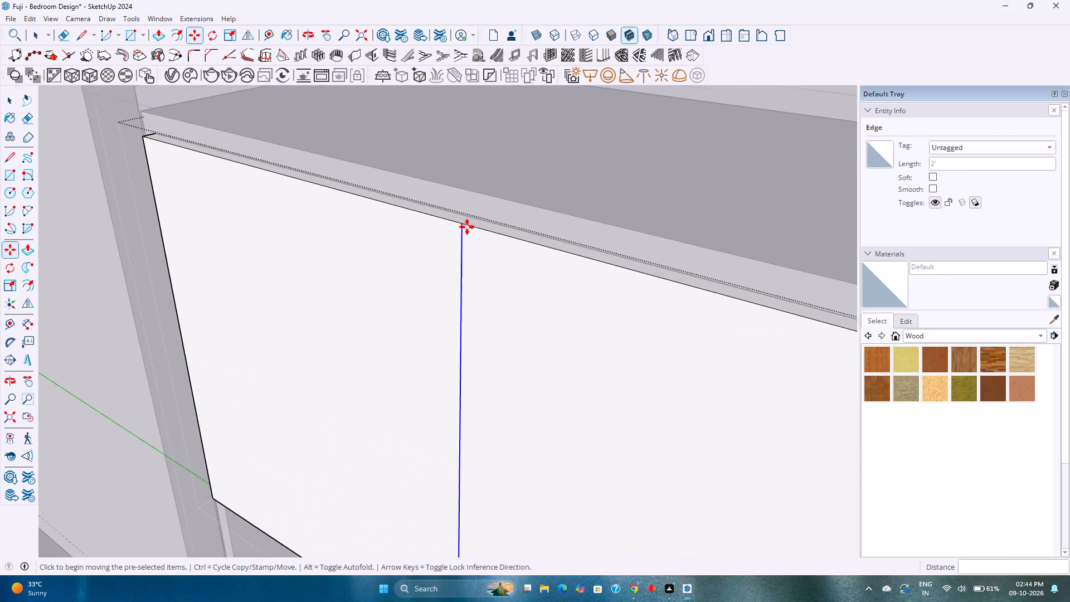
pyautogui.scroll(4, 467, 227)
pyautogui.click(460, 222)
pyautogui.press('Left')
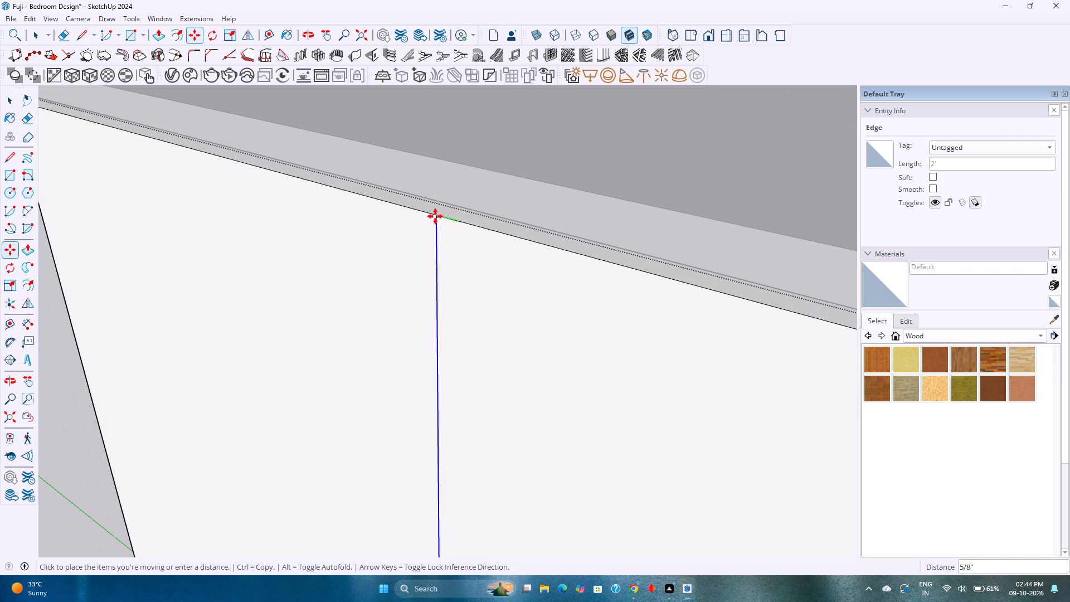
pyautogui.write('0.0')
pyautogui.press('1')
pyautogui.press('BackSpace')
pyautogui.write('01')
pyautogui.press('Return')
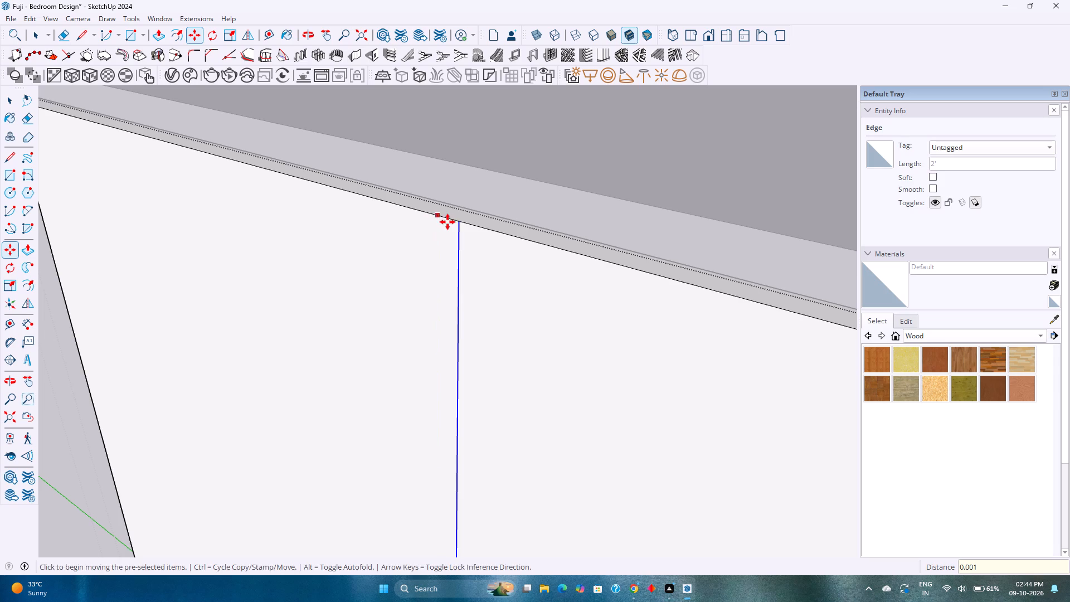
# Copy the vertical centre line 0.02" towards the partition to outline a narrow gap strip.
pyautogui.click(460, 223)
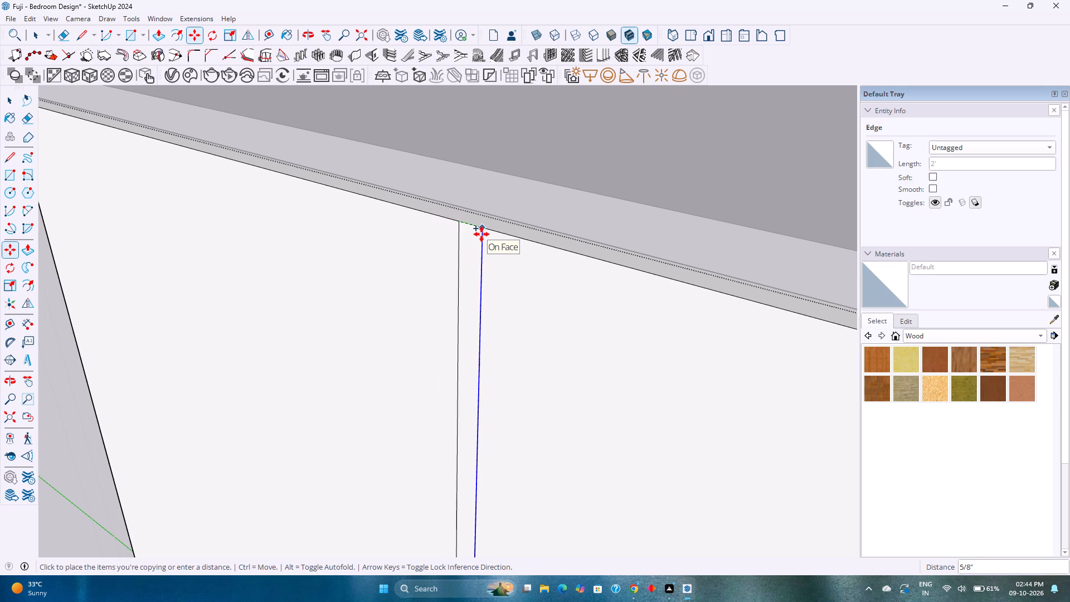
pyautogui.write('0.02')
pyautogui.press('Return')
# Push the narrow strip back 3/4" through the full panel thickness to split it into two leaves.
pyautogui.scroll(3, 464, 229)
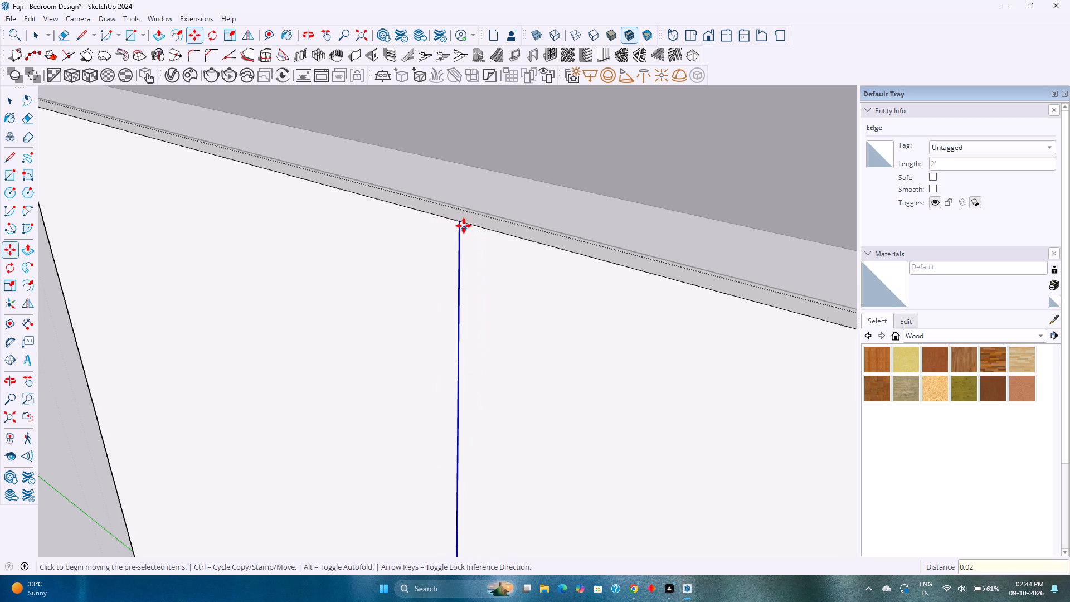
pyautogui.scroll(20, 464, 226)
pyautogui.scroll(12, 464, 226)
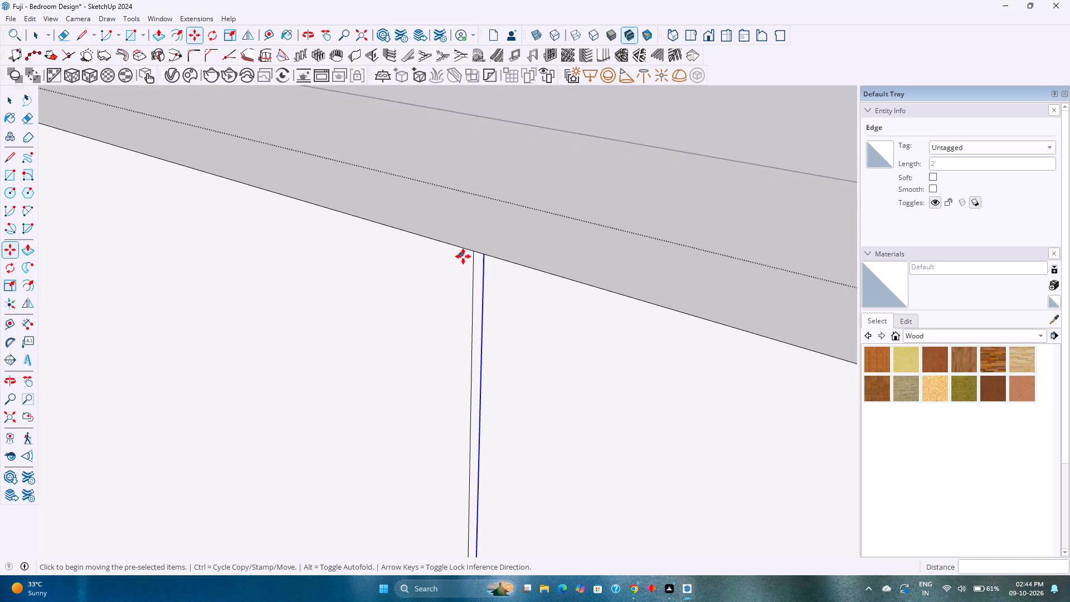
pyautogui.scroll(6, 463, 256)
pyautogui.press('p')
pyautogui.click(489, 261)
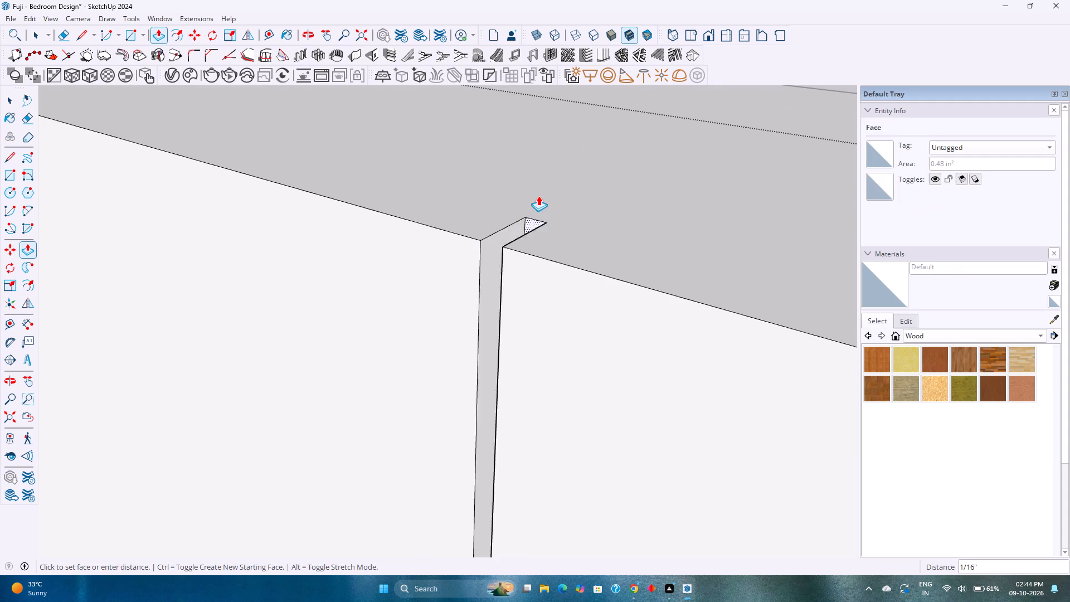
pyautogui.scroll(-9, 538, 195)
pyautogui.keyDown('shift'); pyautogui.moveTo(538, 195); pyautogui.dragTo(464, 361, button='middle'); pyautogui.keyUp('shift')
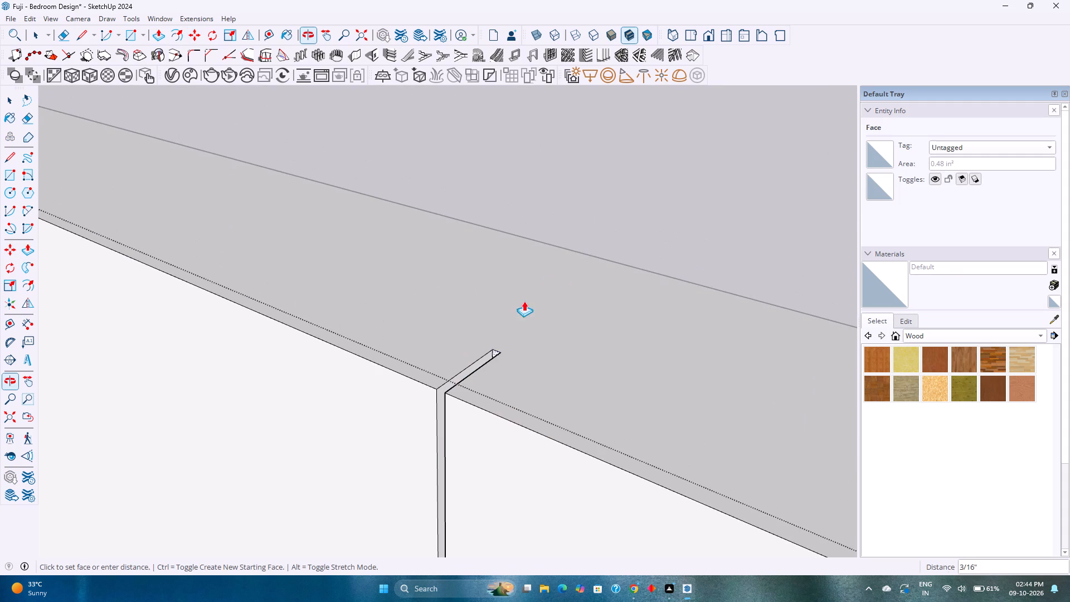
pyautogui.click(617, 260)
# Delete the short top edge at the back of the gap to remove the leftover face between the leaves.
pyautogui.moveTo(586, 286); pyautogui.dragTo(684, 273, button='middle')
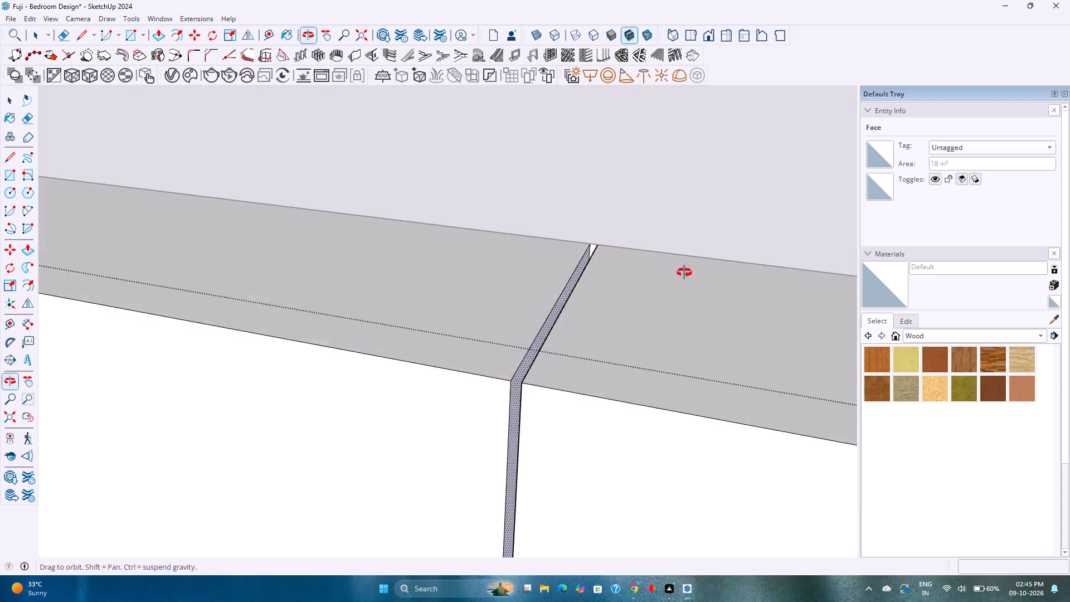
pyautogui.moveTo(684, 273); pyautogui.dragTo(728, 231, button='middle')
pyautogui.scroll(3, 619, 239)
pyautogui.scroll(13, 562, 249)
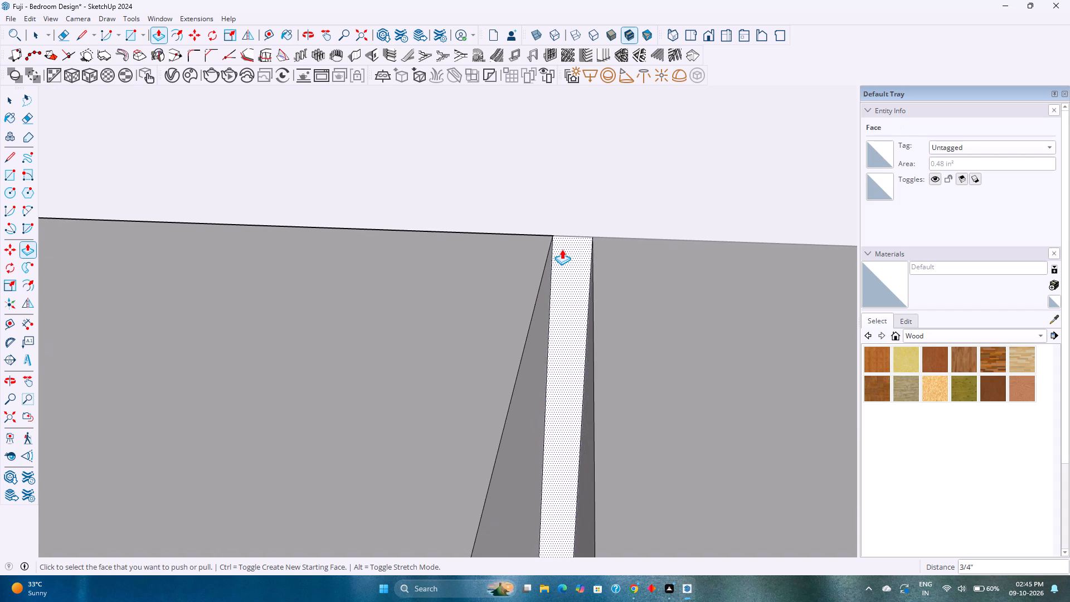
pyautogui.scroll(-5, 562, 249)
pyautogui.press('space')
pyautogui.scroll(-9, 562, 249)
pyautogui.moveTo(562, 260); pyautogui.dragTo(592, 315, button='middle')
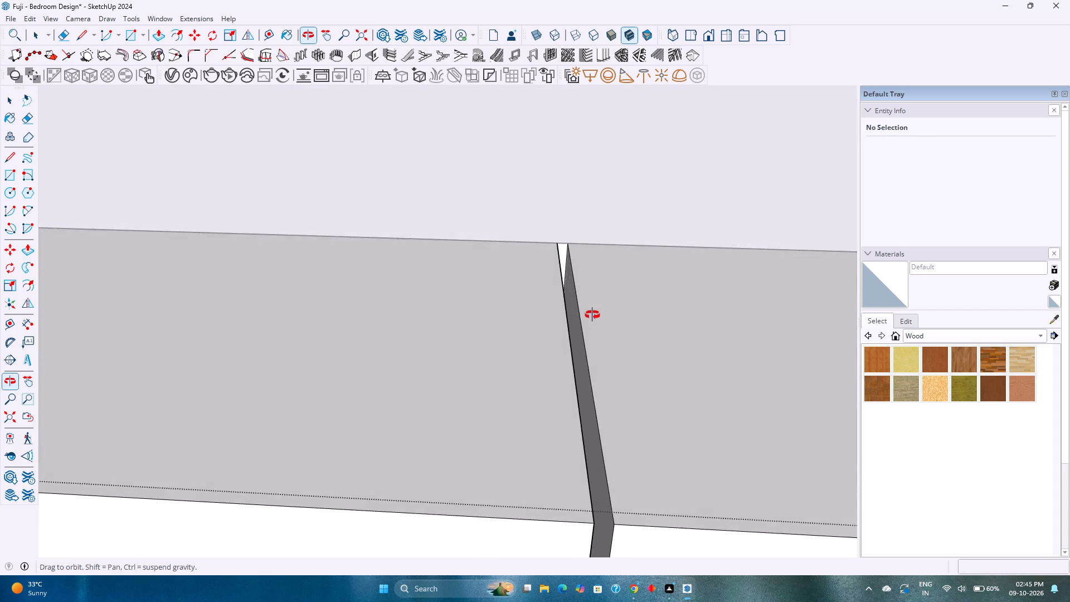
pyautogui.moveTo(592, 315); pyautogui.dragTo(567, 314, button='middle')
pyautogui.click(566, 248)
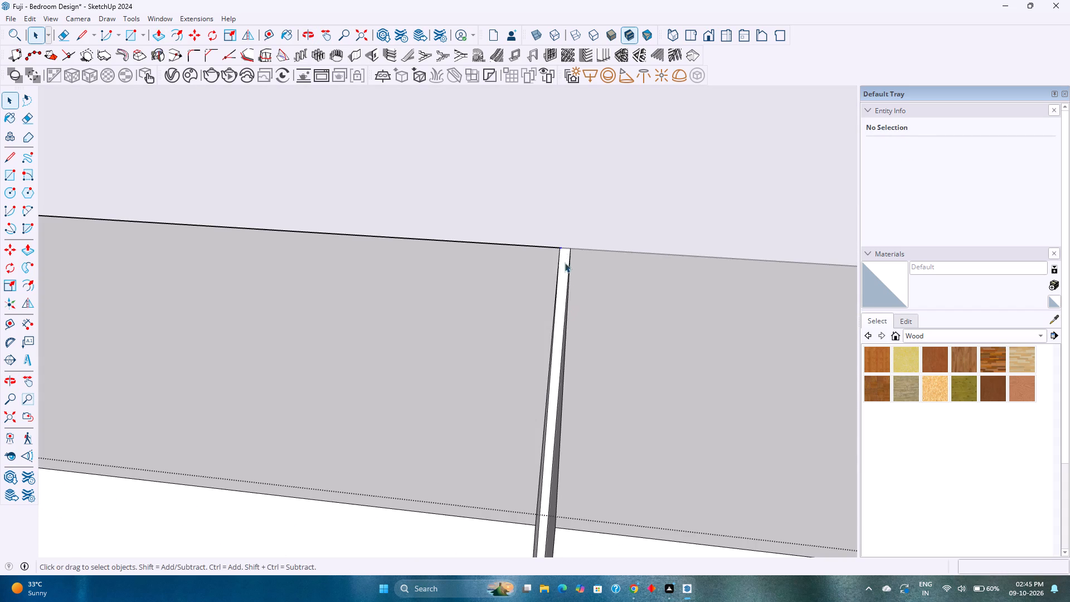
pyautogui.scroll(3, 565, 274)
pyautogui.moveTo(565, 274); pyautogui.dragTo(567, 213, button='middle')
pyautogui.press('Delete')
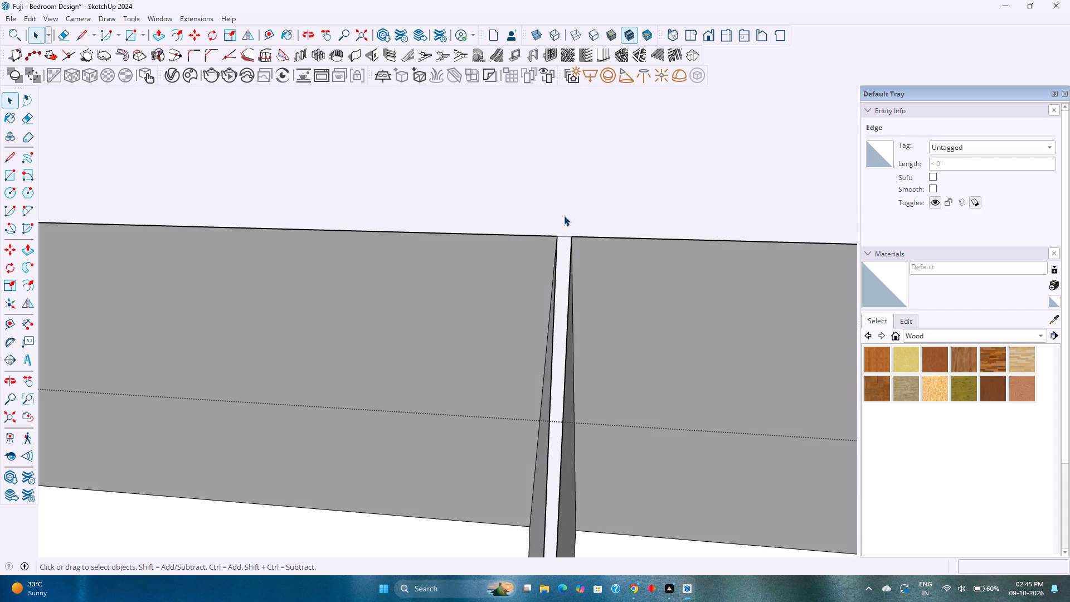
# Raise the top face of the leaf beside the partition by 0.5".
pyautogui.scroll(-20, 564, 216)
pyautogui.scroll(-12, 564, 216)
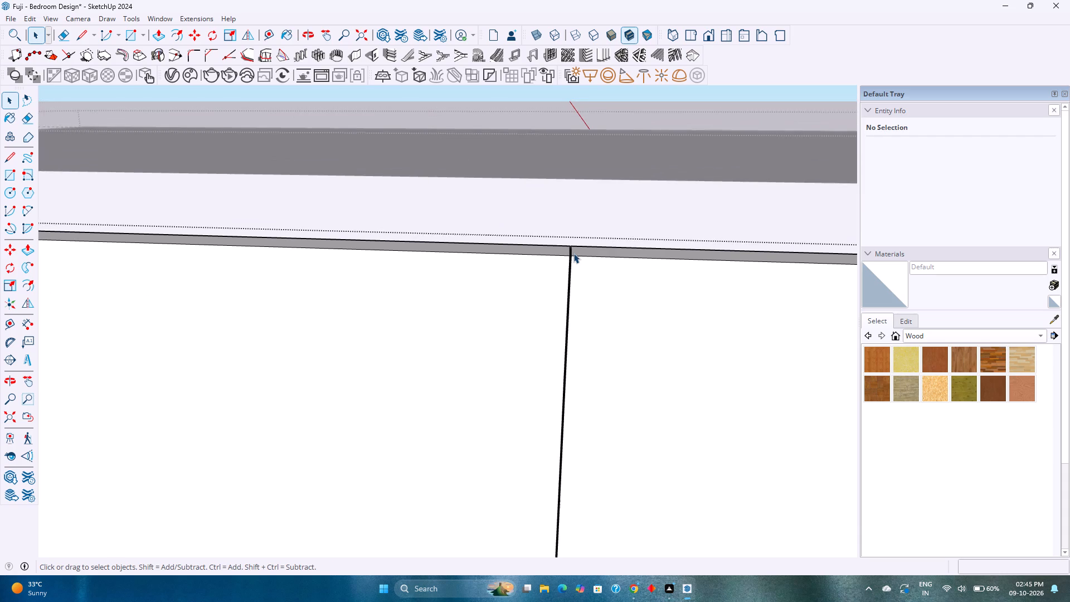
pyautogui.scroll(-20, 573, 253)
pyautogui.scroll(-7, 573, 253)
pyautogui.keyDown('shift'); pyautogui.moveTo(573, 275); pyautogui.dragTo(500, 270, button='middle'); pyautogui.keyUp('shift')
pyautogui.moveTo(543, 310); pyautogui.dragTo(352, 396, button='middle')
pyautogui.scroll(15, 607, 351)
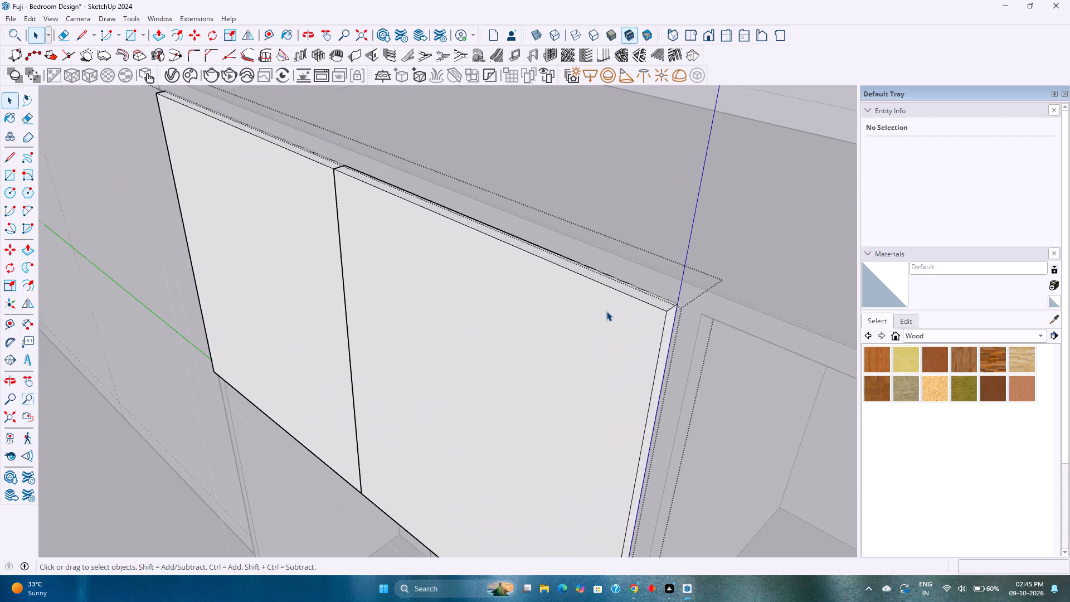
pyautogui.scroll(1, 610, 310)
pyautogui.press('p')
pyautogui.click(632, 290)
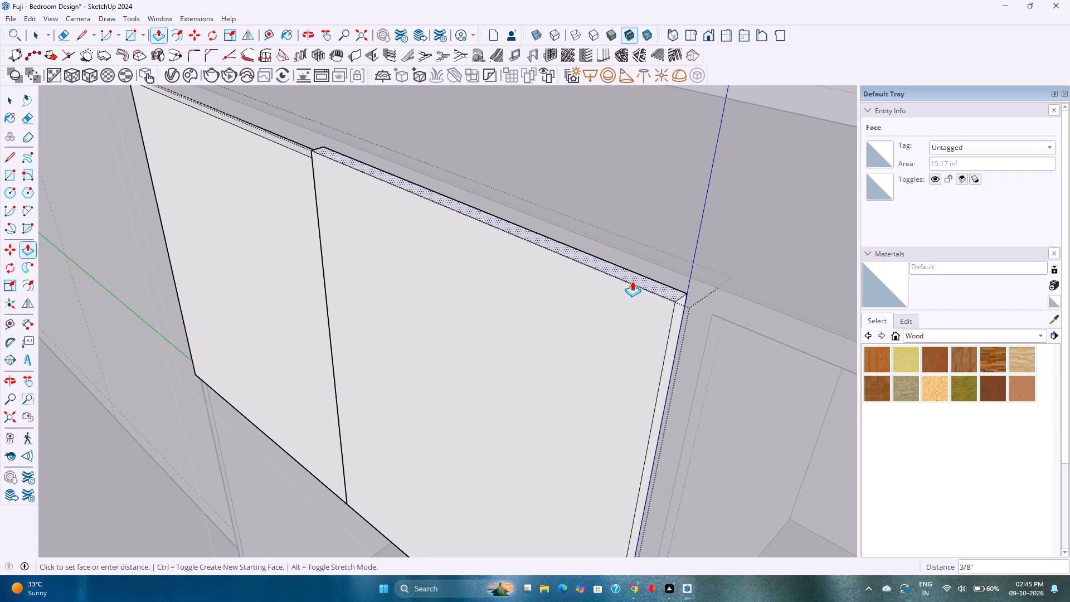
pyautogui.write('0.5')
pyautogui.press('Return')
# Repeat the same 0.5" raise on the top face of the outer leaf.
pyautogui.moveTo(475, 321); pyautogui.dragTo(643, 362, button='middle')
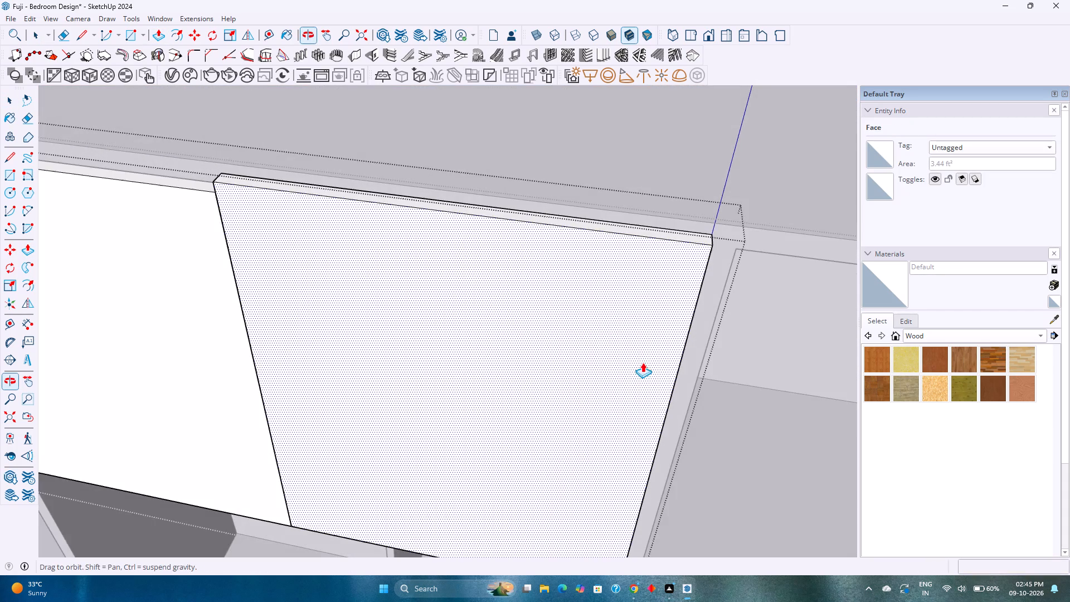
pyautogui.keyDown('shift'); pyautogui.moveTo(391, 339); pyautogui.dragTo(748, 406, button='middle'); pyautogui.keyUp('shift')
pyautogui.doubleClick(577, 259)
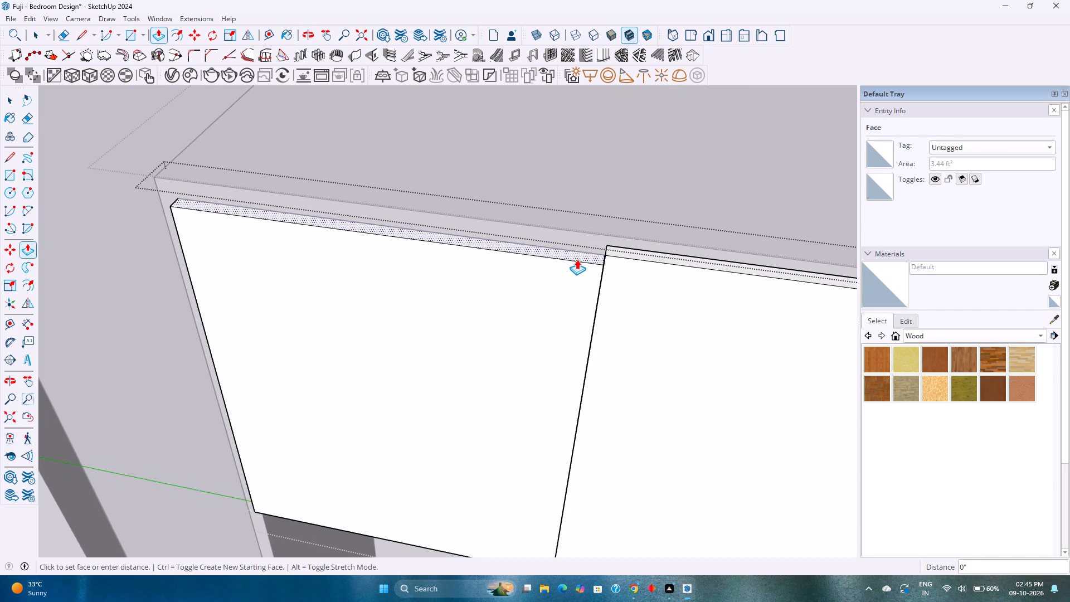
pyautogui.moveTo(457, 342); pyautogui.dragTo(741, 323, button='middle')
pyautogui.keyDown('shift'); pyautogui.moveTo(386, 385); pyautogui.dragTo(503, 308, button='middle'); pyautogui.keyUp('shift')
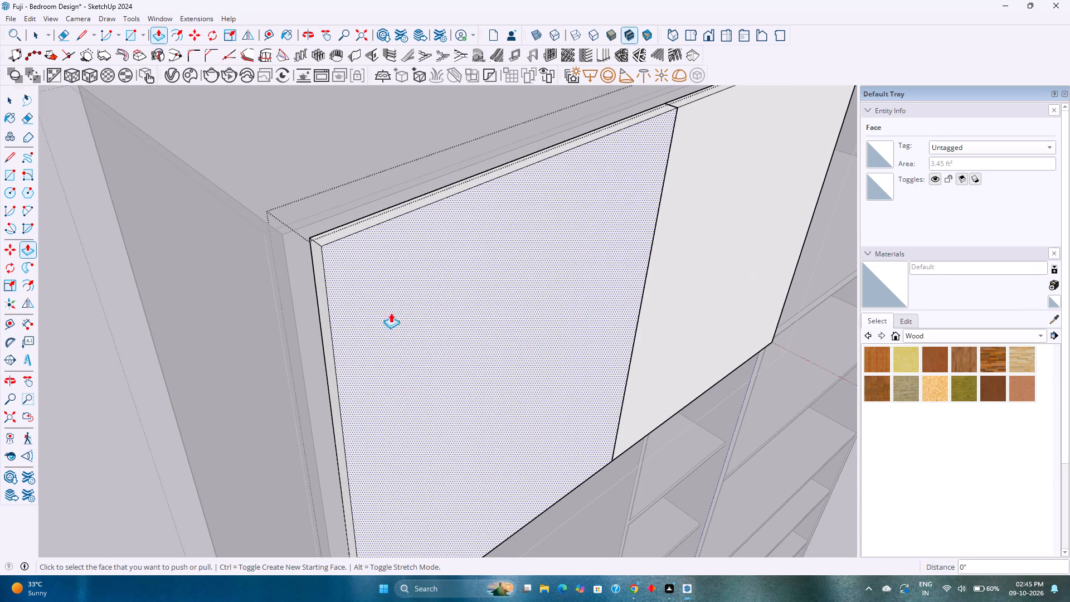
# Extend the outer leaf's outer side face outward by 0.35".
pyautogui.click(325, 323)
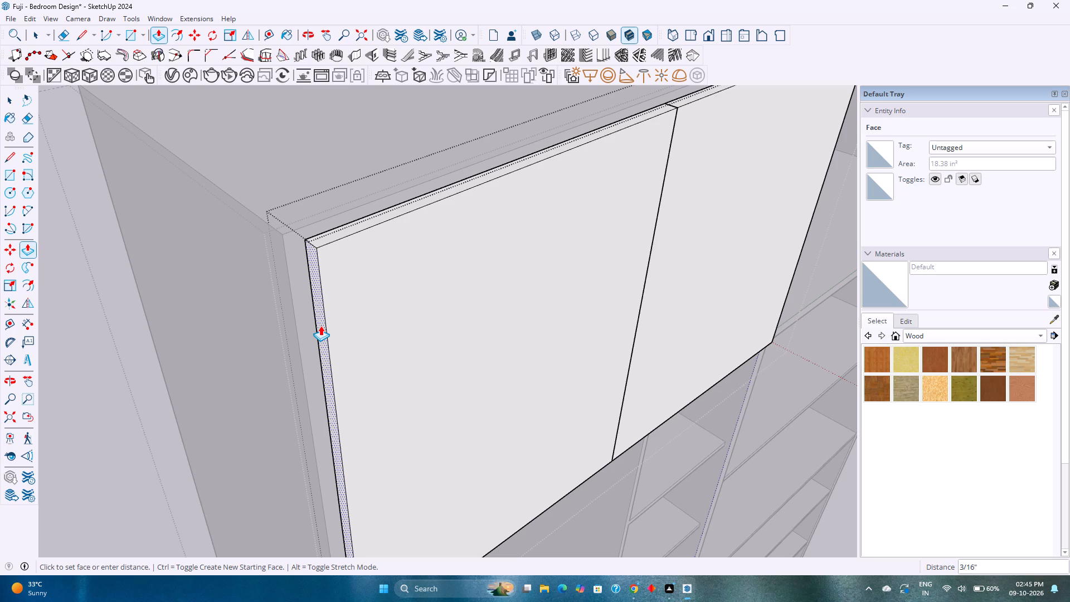
pyautogui.write('0.')
pyautogui.write('35')
pyautogui.press('Return')
# Repeat the same 0.35" outward extension on the partition-side face of the other door leaf.
pyautogui.moveTo(478, 346); pyautogui.dragTo(204, 370, button='middle')
pyautogui.scroll(-2, 226, 362)
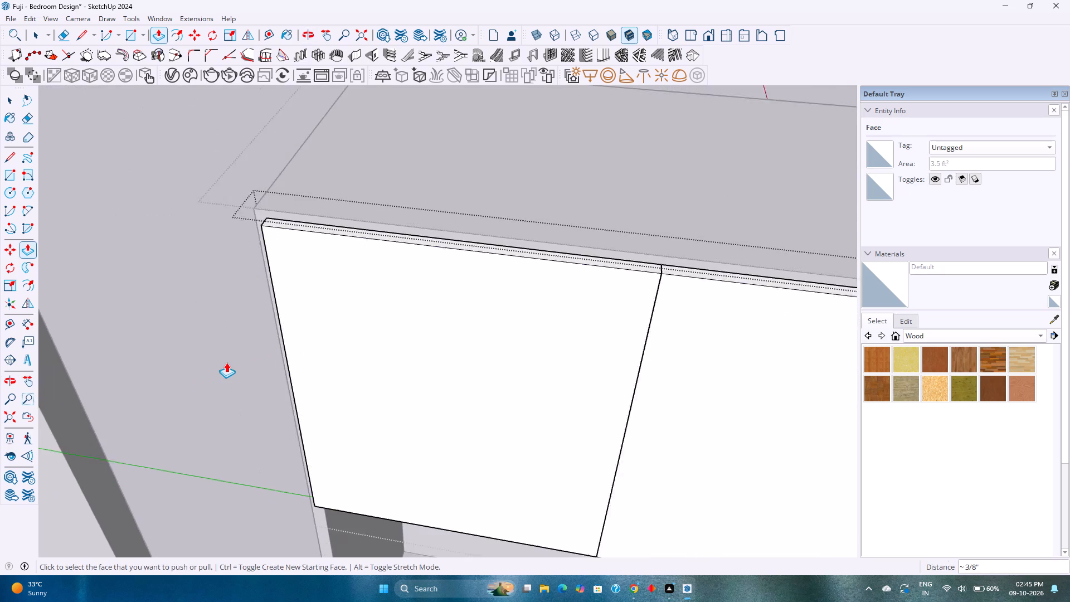
pyautogui.scroll(-5, 226, 362)
pyautogui.moveTo(369, 391); pyautogui.dragTo(191, 378, button='middle')
pyautogui.keyDown('shift'); pyautogui.moveTo(481, 428); pyautogui.dragTo(370, 339, button='middle'); pyautogui.keyUp('shift')
pyautogui.scroll(3, 682, 433)
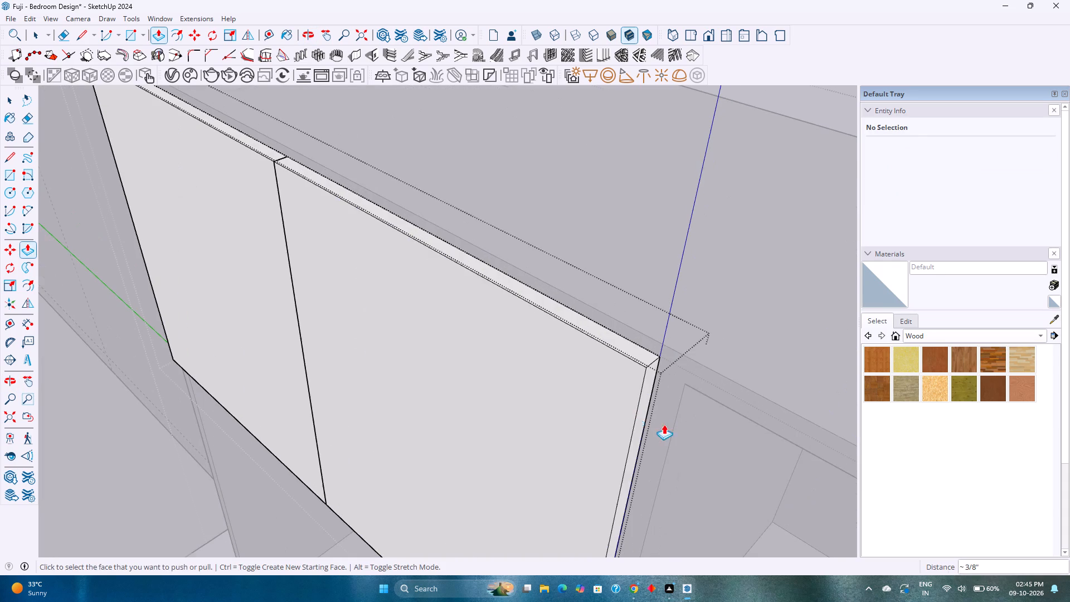
pyautogui.doubleClick(645, 404)
# Extend the bottom face of the leaf beside the partition downward by 0.5".
pyautogui.moveTo(537, 436); pyautogui.dragTo(605, 363, button='middle')
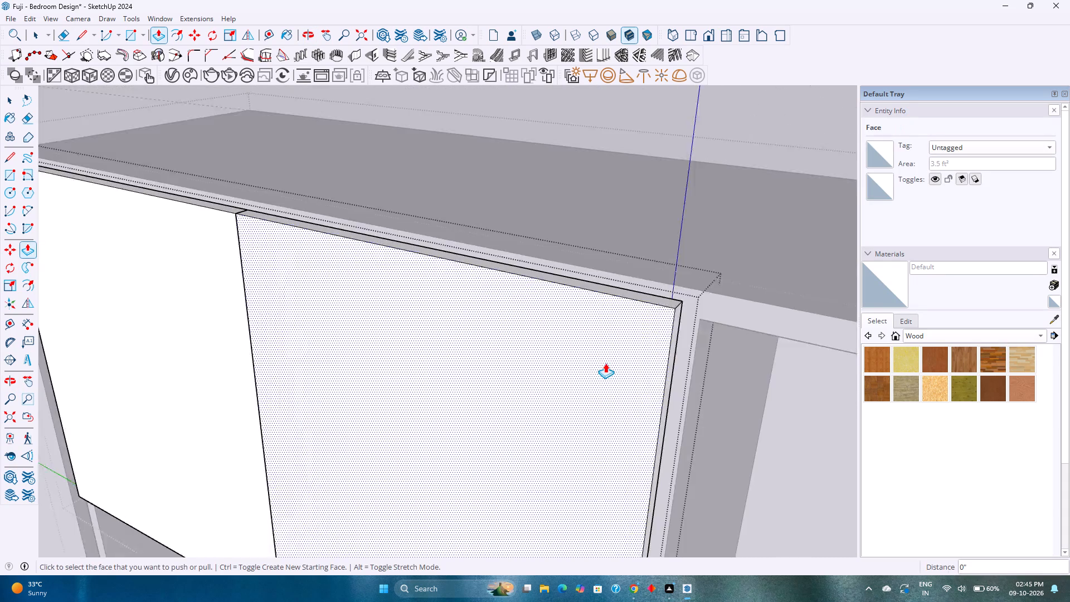
pyautogui.scroll(-8, 605, 363)
pyautogui.keyDown('shift'); pyautogui.moveTo(461, 445); pyautogui.dragTo(510, 375, button='middle'); pyautogui.keyUp('shift')
pyautogui.moveTo(439, 439); pyautogui.dragTo(583, 324, button='middle')
pyautogui.moveTo(577, 460); pyautogui.dragTo(543, 368, button='middle')
pyautogui.scroll(7, 558, 382)
pyautogui.moveTo(586, 397); pyautogui.dragTo(498, 366, button='middle')
pyautogui.scroll(8, 496, 390)
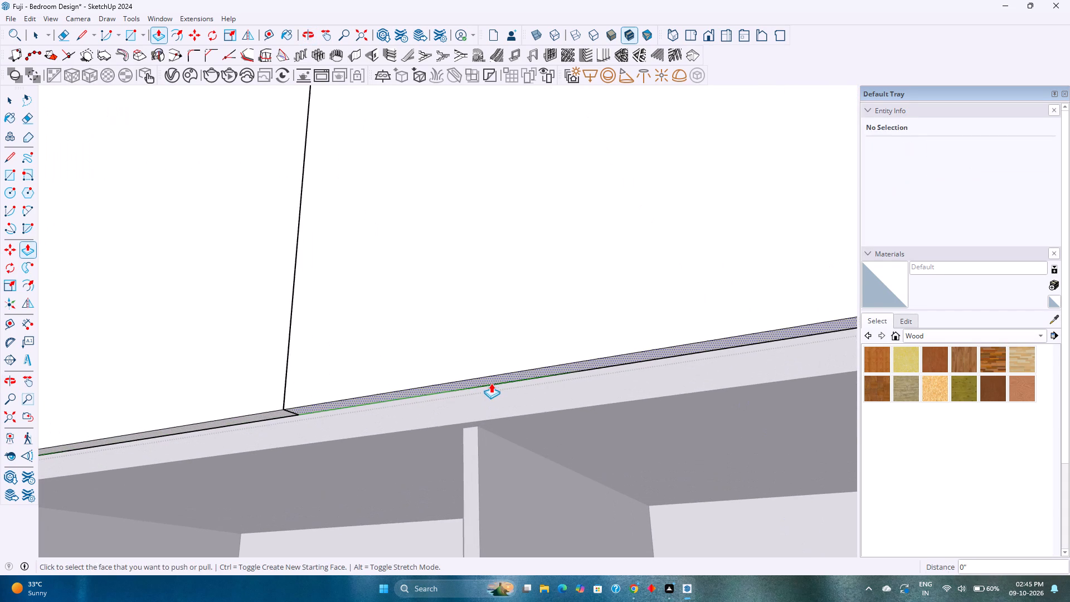
pyautogui.click(491, 381)
pyautogui.write('0.5')
pyautogui.press('Return')
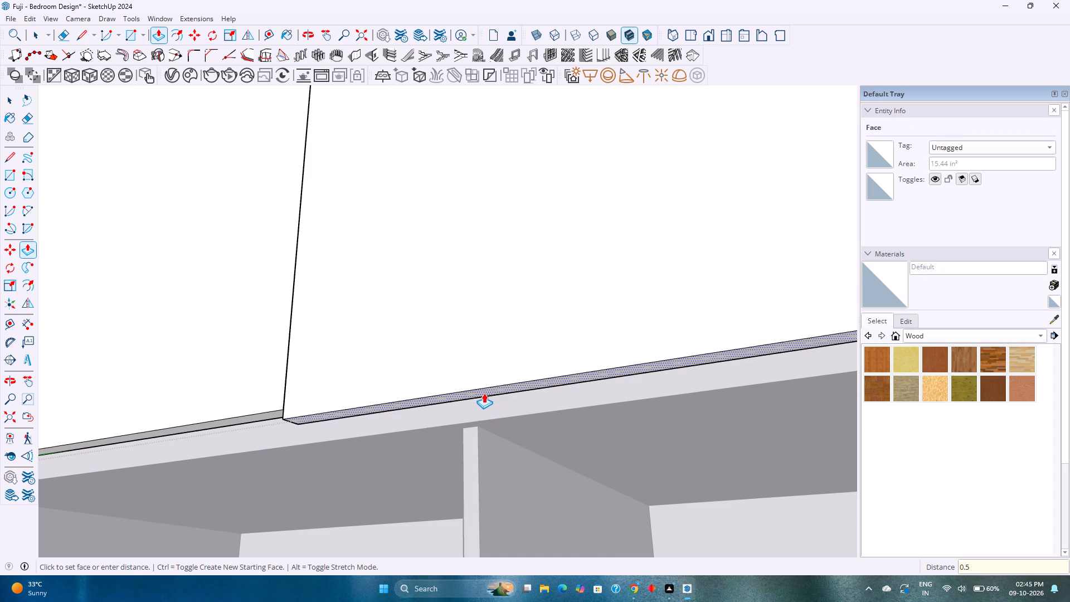
# Repeat the same 0.5" downward extension on the outer leaf's bottom face and leave the door group.
pyautogui.doubleClick(241, 417)
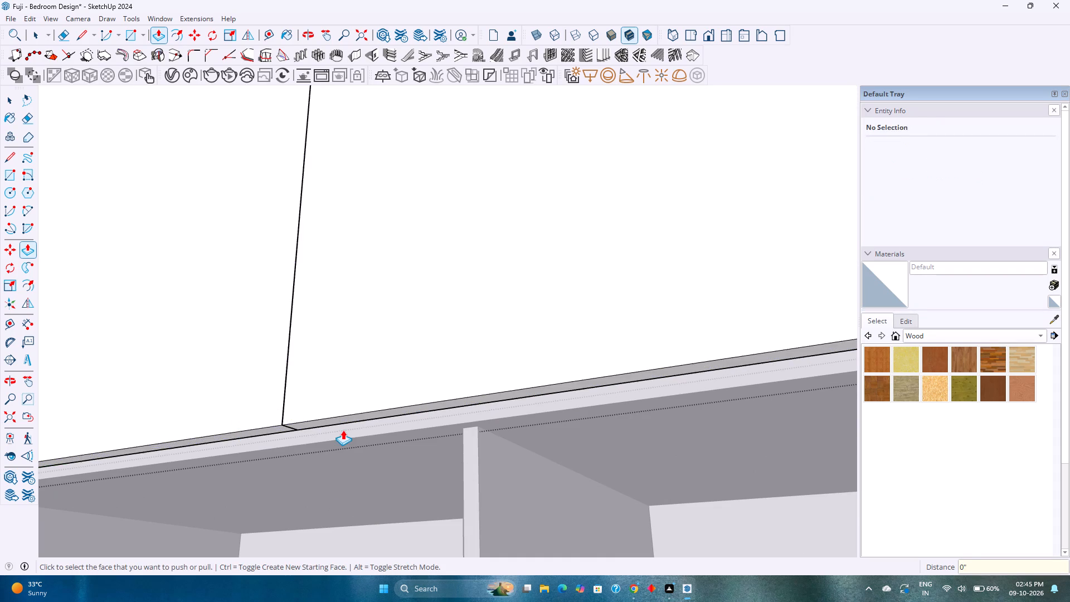
pyautogui.scroll(-11, 343, 430)
pyautogui.moveTo(343, 423); pyautogui.dragTo(381, 533, button='middle')
pyautogui.press('space')
pyautogui.scroll(-5, 392, 480)
pyautogui.keyDown('shift'); pyautogui.moveTo(393, 476); pyautogui.dragTo(408, 504, button='middle'); pyautogui.keyUp('shift')
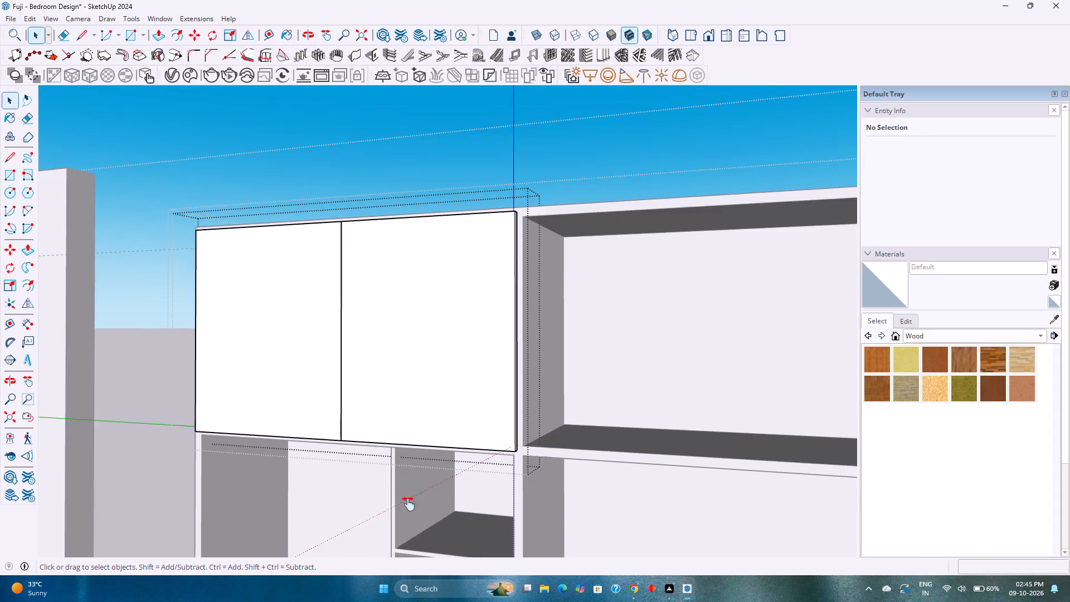
pyautogui.keyDown('shift'); pyautogui.moveTo(408, 504); pyautogui.dragTo(431, 541, button='middle'); pyautogui.keyUp('shift')
pyautogui.press('Escape')
# Save the model.
pyautogui.hotkey('ctrl', 's')
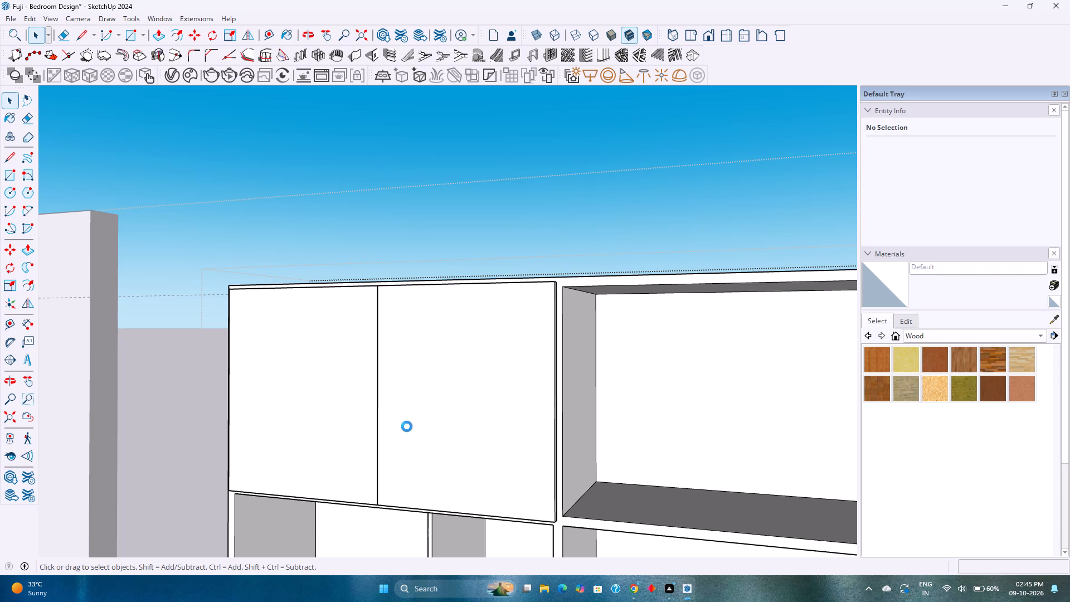
# Copy the two-leaf door group 3' 5 1/2" sideways to cover the upper-right compartment, and clear the selection.
pyautogui.scroll(-6, 421, 383)
pyautogui.scroll(4, 421, 387)
pyautogui.scroll(-5, 419, 389)
pyautogui.scroll(4, 419, 389)
pyautogui.scroll(-4, 419, 390)
pyautogui.scroll(3, 412, 394)
pyautogui.scroll(-5, 403, 405)
pyautogui.keyDown('shift'); pyautogui.moveTo(422, 408); pyautogui.dragTo(416, 403, button='middle'); pyautogui.keyUp('shift')
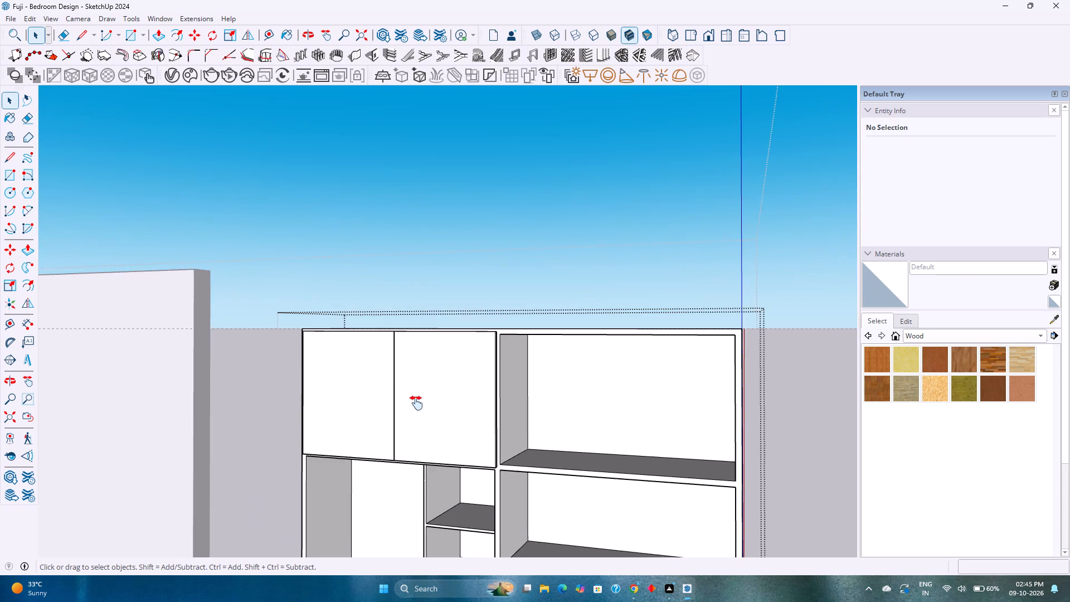
pyautogui.keyDown('shift'); pyautogui.moveTo(416, 403); pyautogui.dragTo(365, 363, button='middle'); pyautogui.keyUp('shift')
pyautogui.moveTo(361, 362); pyautogui.dragTo(422, 470, button='middle')
pyautogui.click(392, 399)
pyautogui.press('m')
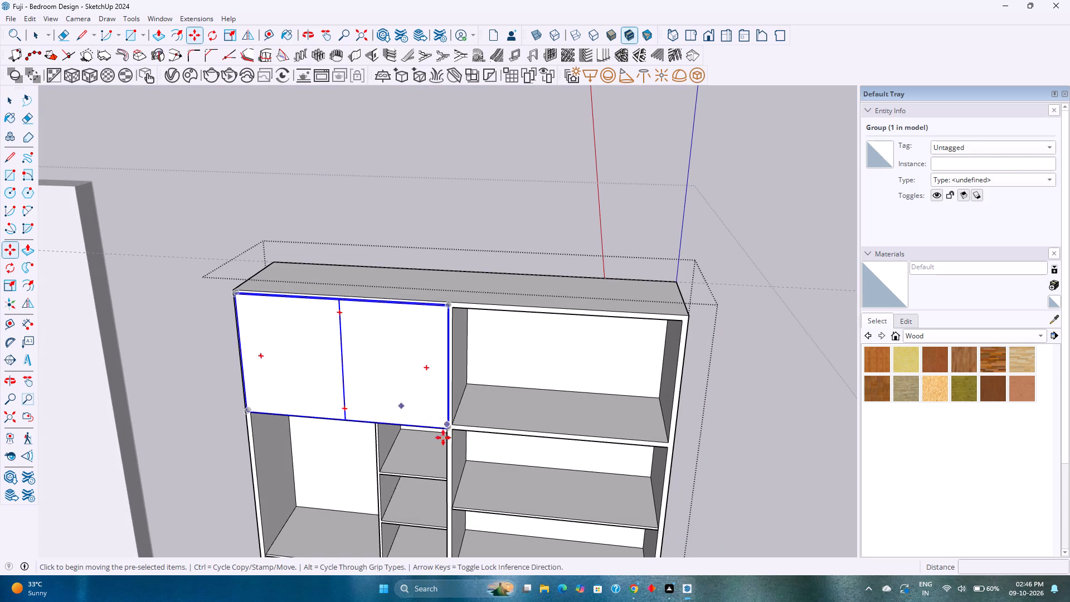
pyautogui.moveTo(445, 445); pyautogui.dragTo(444, 353, button='middle')
pyautogui.scroll(6, 441, 456)
pyautogui.moveTo(448, 431); pyautogui.dragTo(443, 402, button='middle')
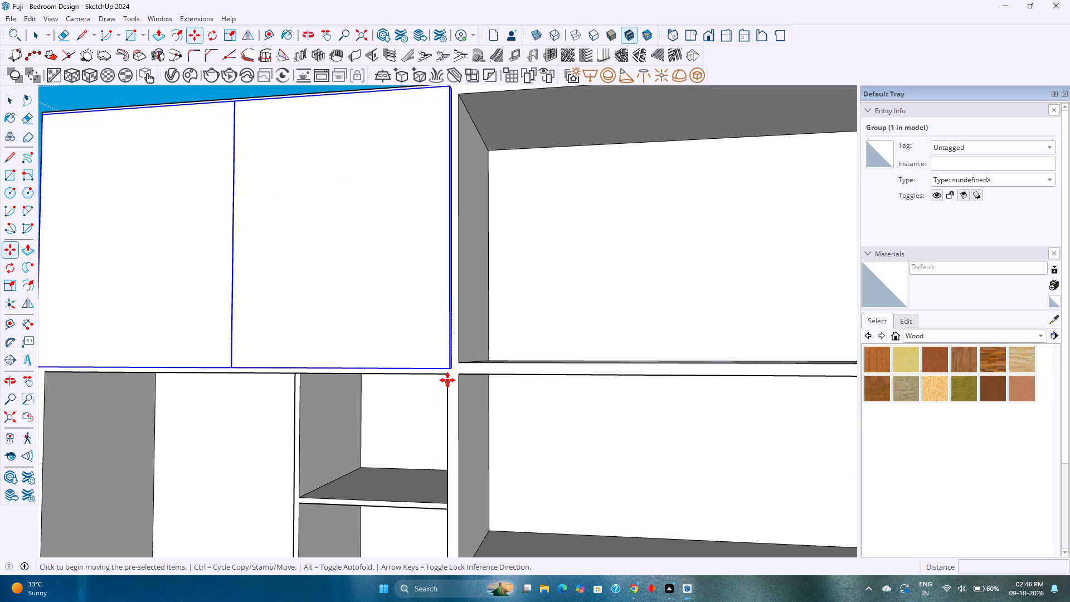
pyautogui.click(446, 376)
pyautogui.scroll(-7, 567, 382)
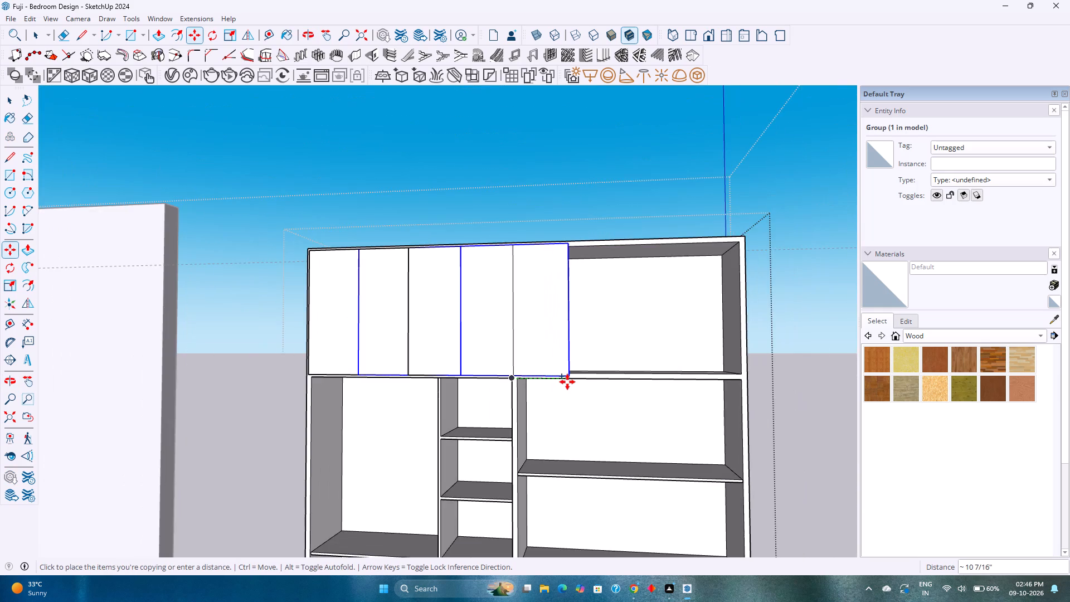
pyautogui.keyDown('shift'); pyautogui.moveTo(567, 382); pyautogui.dragTo(452, 386, button='middle'); pyautogui.keyUp('shift')
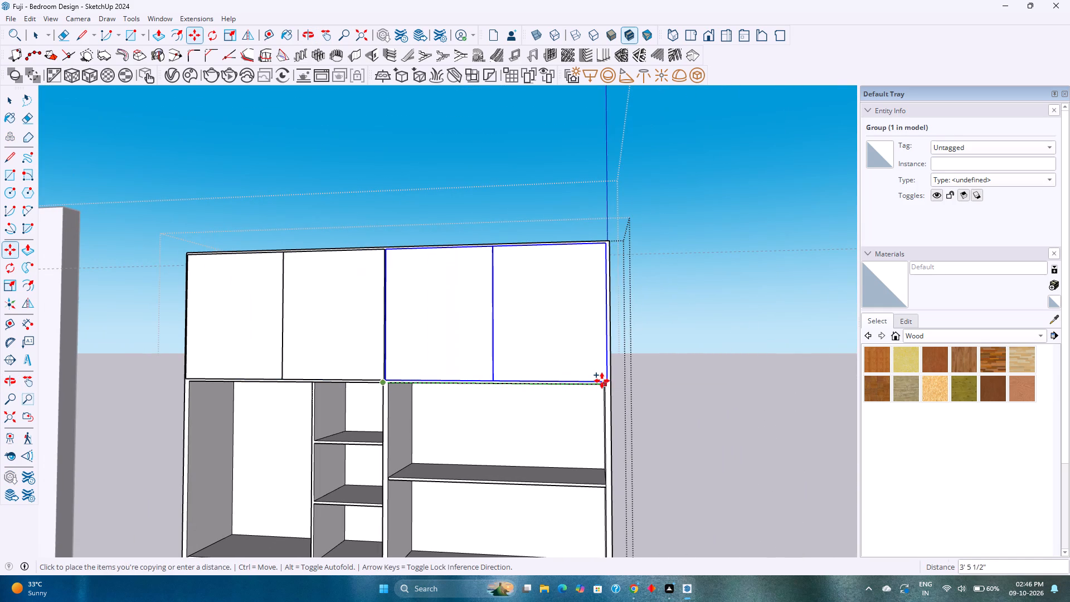
pyautogui.click(602, 385)
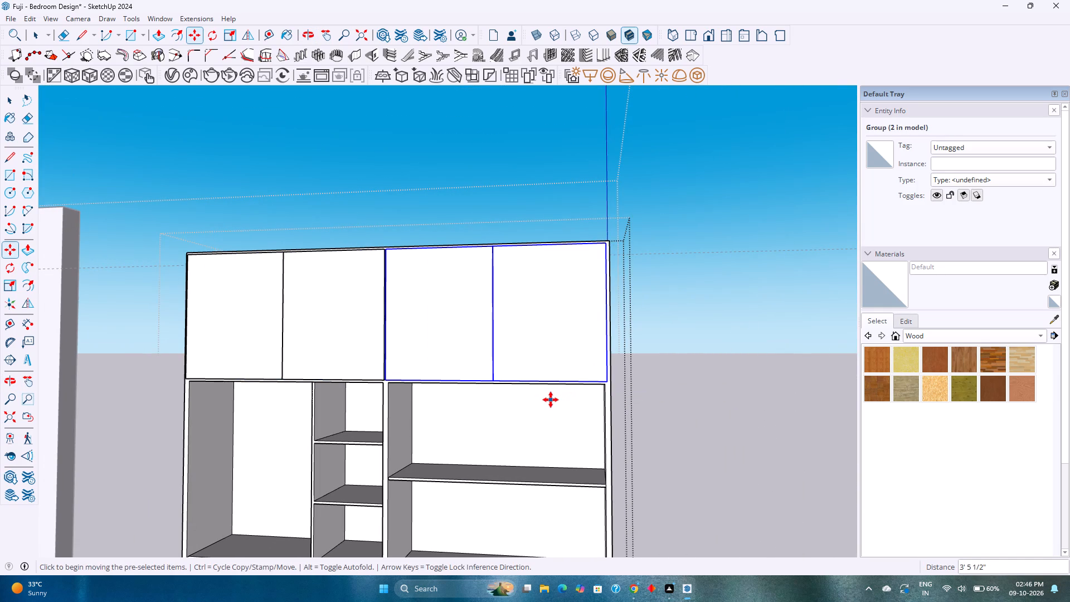
pyautogui.press('space')
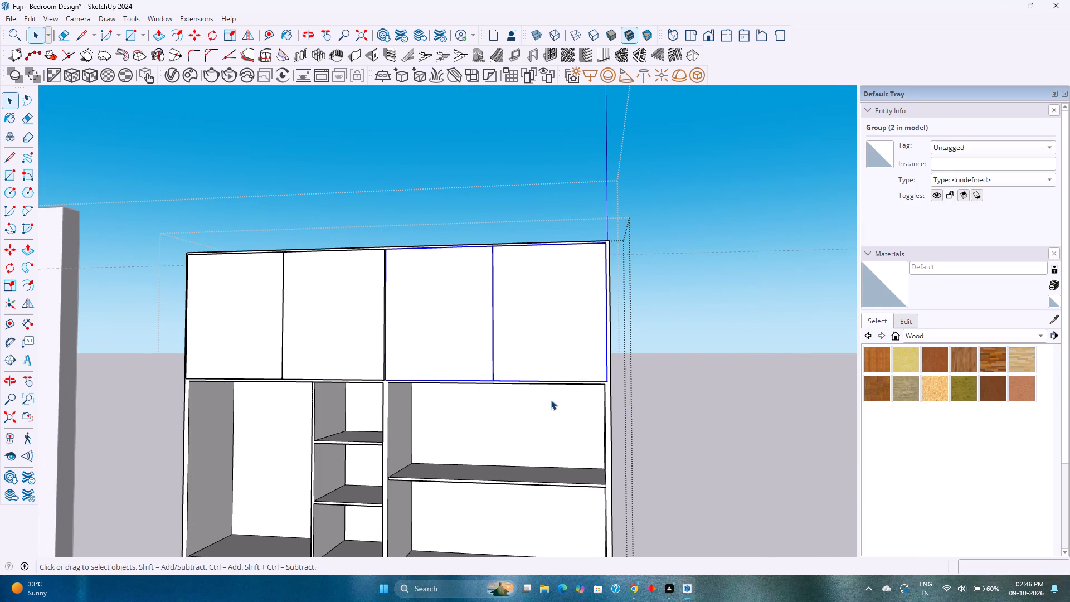
pyautogui.scroll(-2, 577, 412)
pyautogui.keyDown('shift'); pyautogui.moveTo(543, 426); pyautogui.dragTo(534, 382, button='middle'); pyautogui.keyUp('shift')
pyautogui.scroll(-1, 534, 381)
pyautogui.moveTo(534, 381); pyautogui.dragTo(535, 426, button='middle')
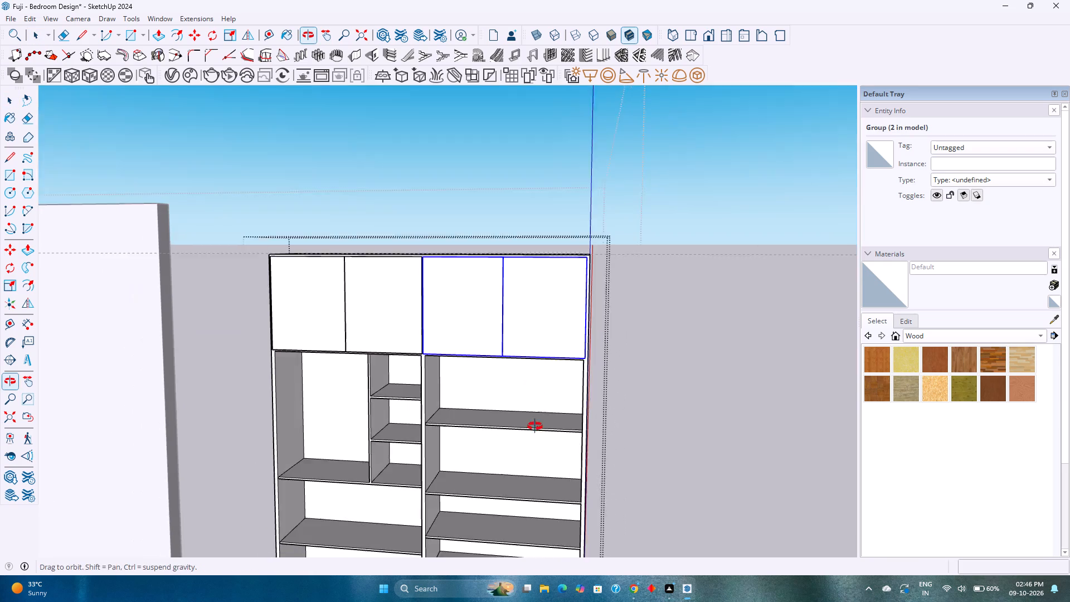
pyautogui.moveTo(535, 426); pyautogui.dragTo(535, 456, button='middle')
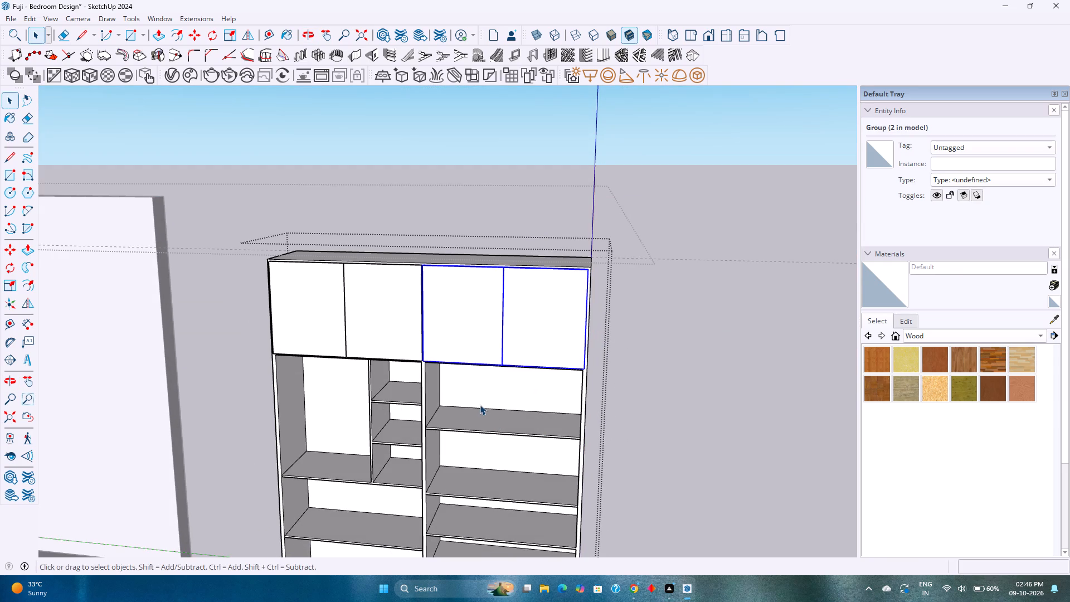
pyautogui.press('space')
pyautogui.press('Escape')
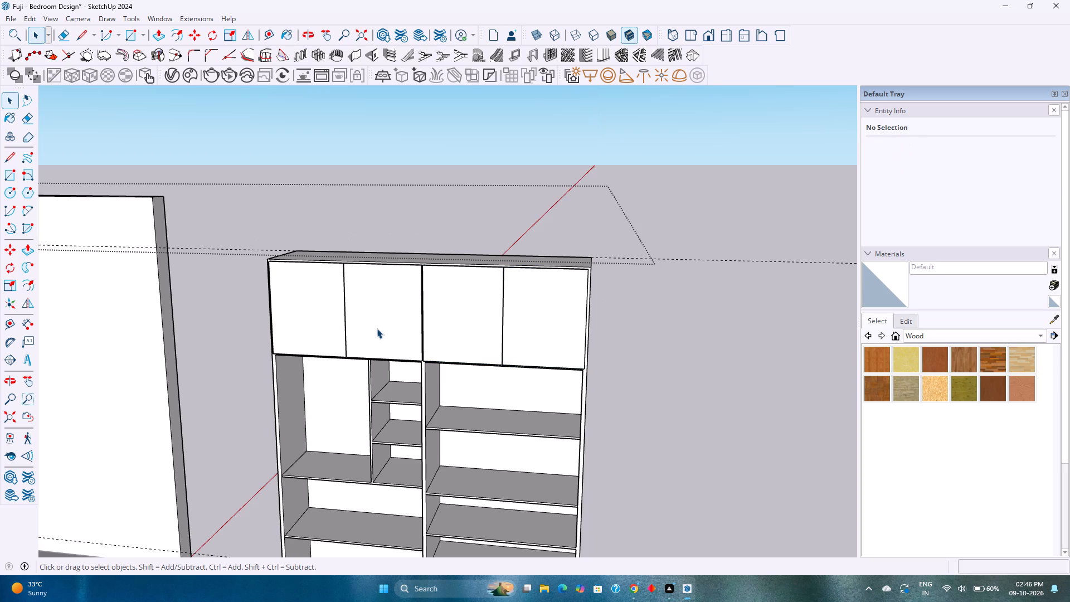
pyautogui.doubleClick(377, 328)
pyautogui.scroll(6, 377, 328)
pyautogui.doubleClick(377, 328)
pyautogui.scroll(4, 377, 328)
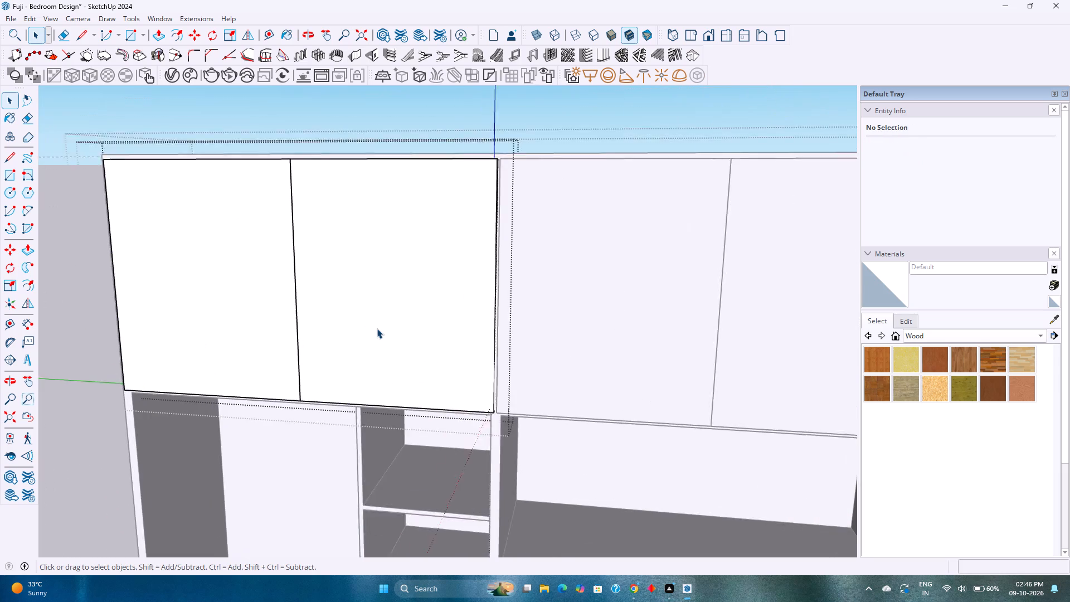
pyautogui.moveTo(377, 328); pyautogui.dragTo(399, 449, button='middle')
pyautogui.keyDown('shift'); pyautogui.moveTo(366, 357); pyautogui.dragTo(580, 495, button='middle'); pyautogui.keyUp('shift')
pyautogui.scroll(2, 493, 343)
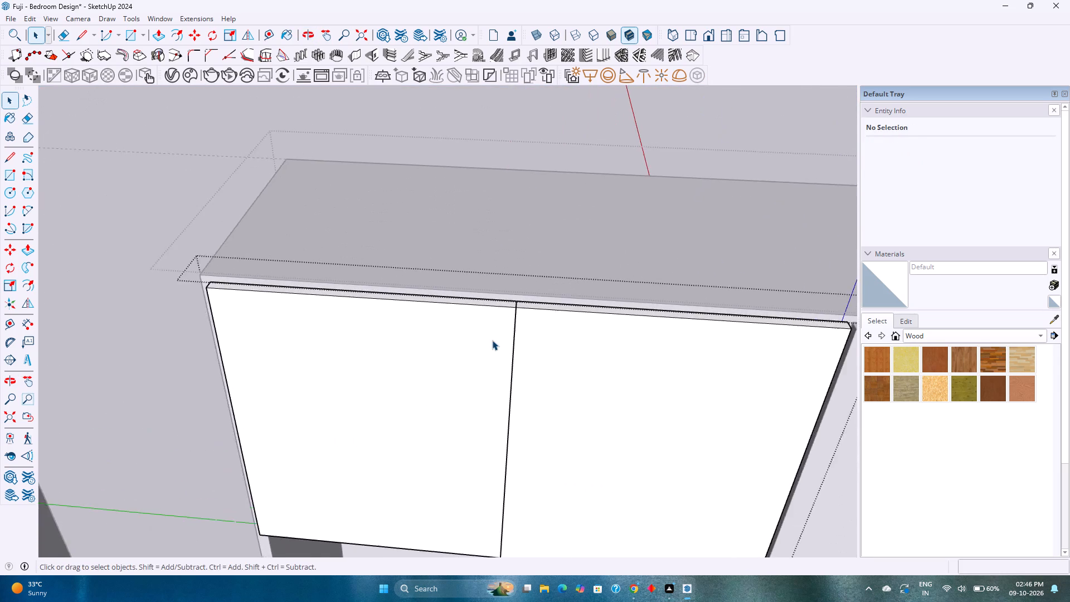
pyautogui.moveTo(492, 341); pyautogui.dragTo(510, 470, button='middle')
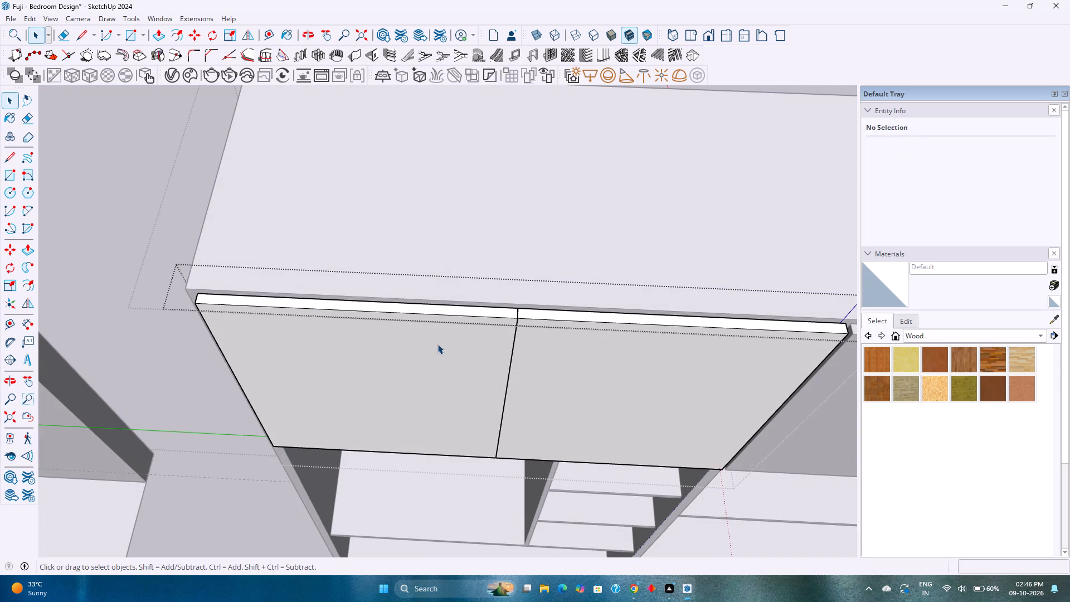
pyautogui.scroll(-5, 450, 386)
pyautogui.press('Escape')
# Inside the copied door group, place a guide 1" in from the partition-side end of the nearest leaf's top face.
pyautogui.doubleClick(704, 416)
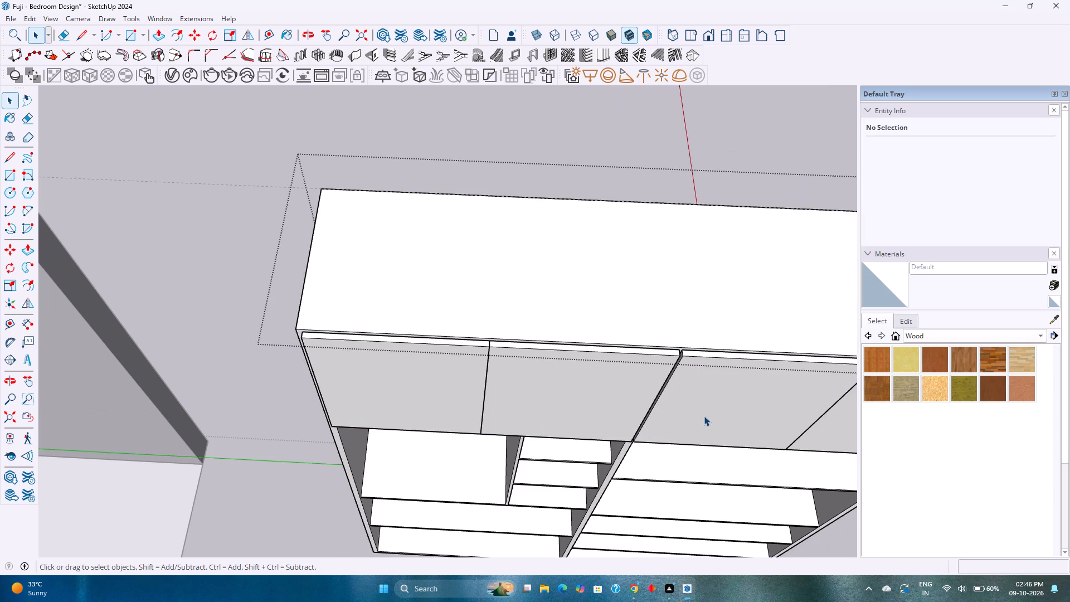
pyautogui.keyDown('shift'); pyautogui.moveTo(706, 415); pyautogui.dragTo(337, 390, button='middle'); pyautogui.keyUp('shift')
pyautogui.scroll(4, 401, 318)
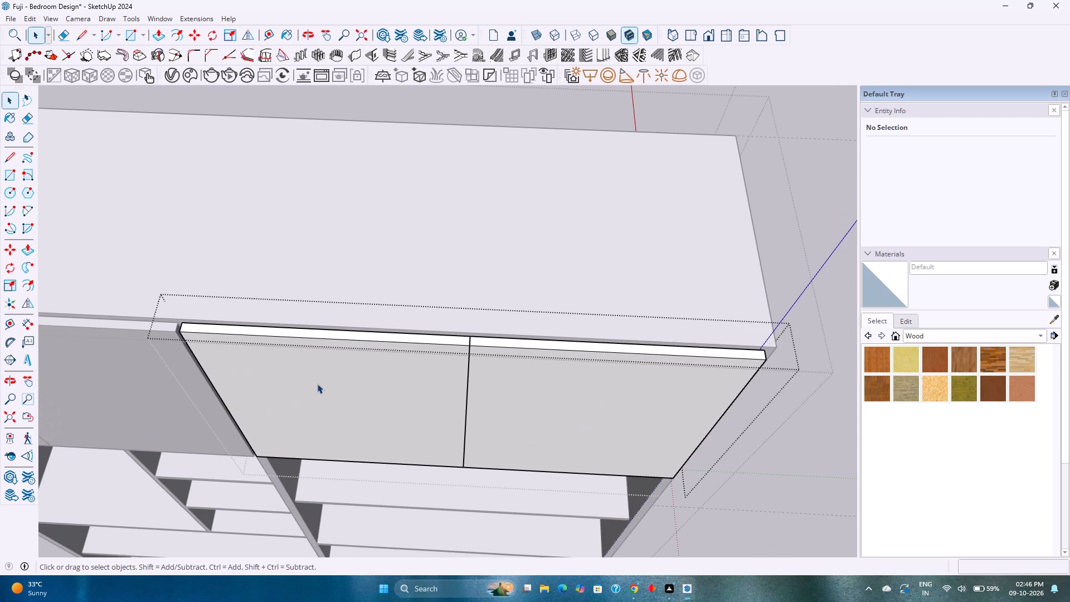
pyautogui.doubleClick(313, 383)
pyautogui.keyDown('shift'); pyautogui.moveTo(300, 367); pyautogui.dragTo(413, 462, button='middle'); pyautogui.keyUp('shift')
pyautogui.scroll(4, 371, 404)
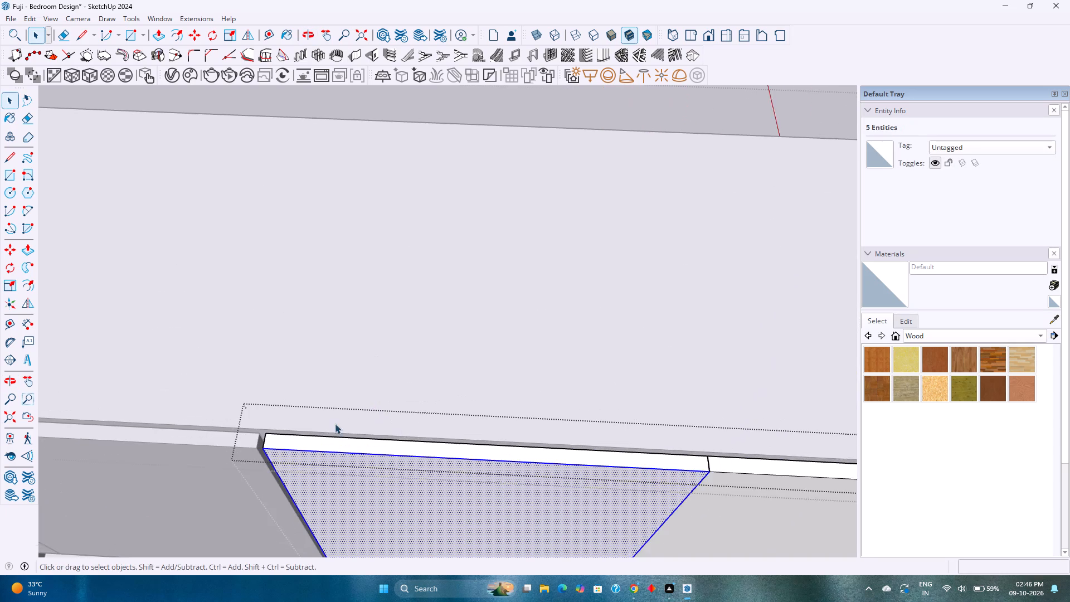
pyautogui.scroll(2, 335, 424)
pyautogui.keyDown('shift'); pyautogui.moveTo(313, 440); pyautogui.dragTo(230, 358, button='middle'); pyautogui.keyUp('shift')
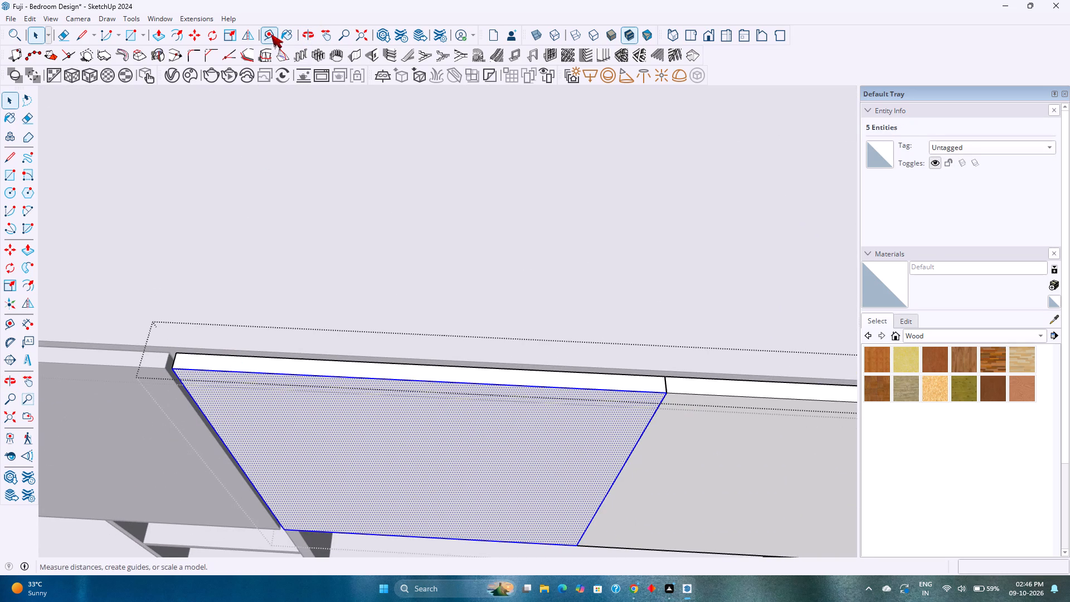
pyautogui.click(271, 34)
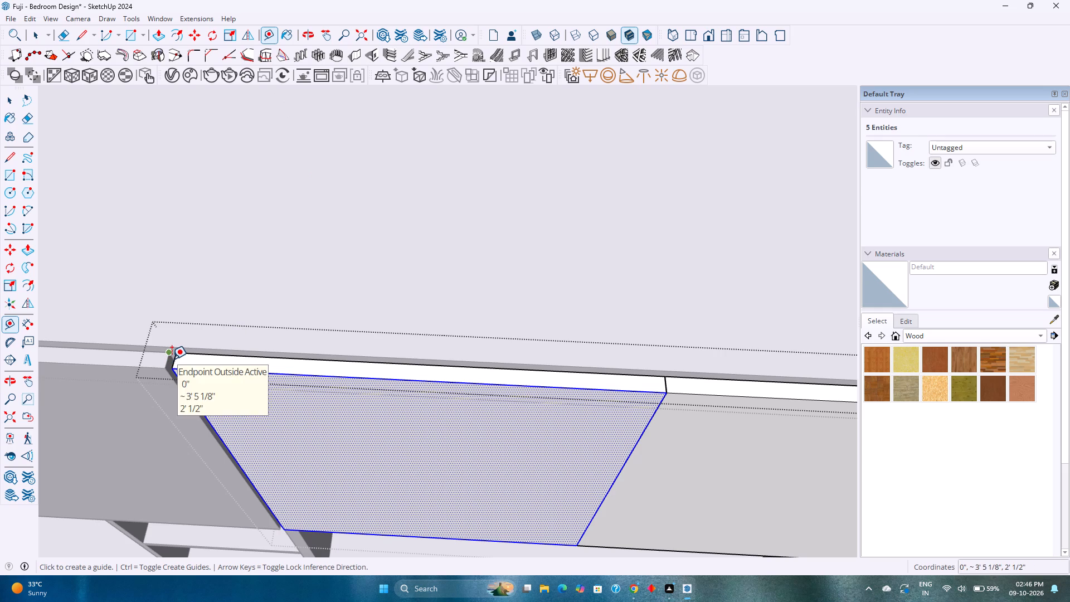
pyautogui.press('Escape')
pyautogui.press('Escape')
pyautogui.scroll(3, 173, 361)
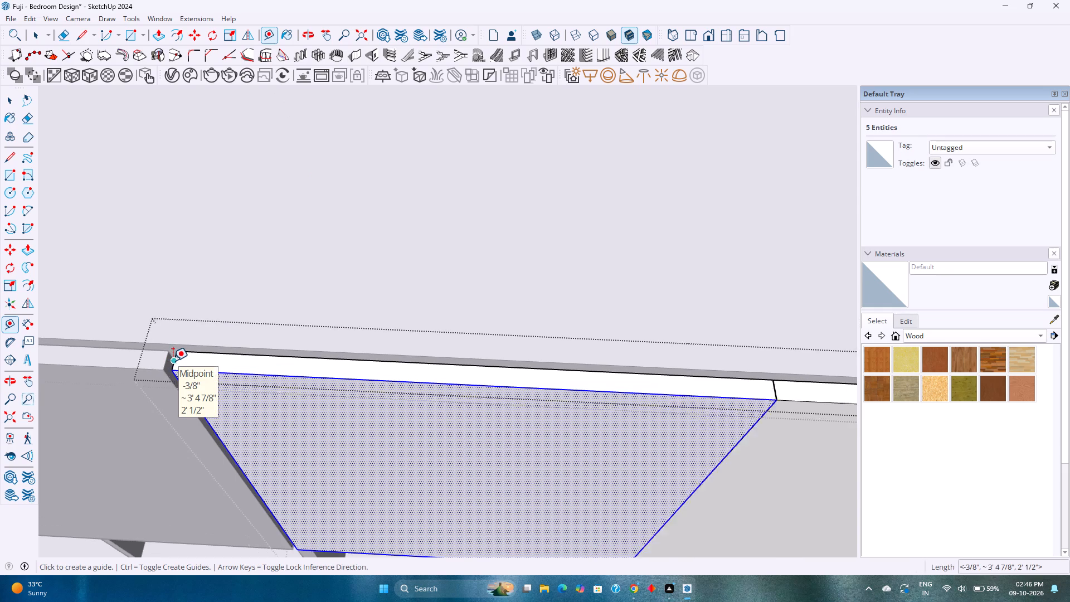
pyautogui.scroll(6, 173, 361)
pyautogui.click(173, 361)
pyautogui.press('1')
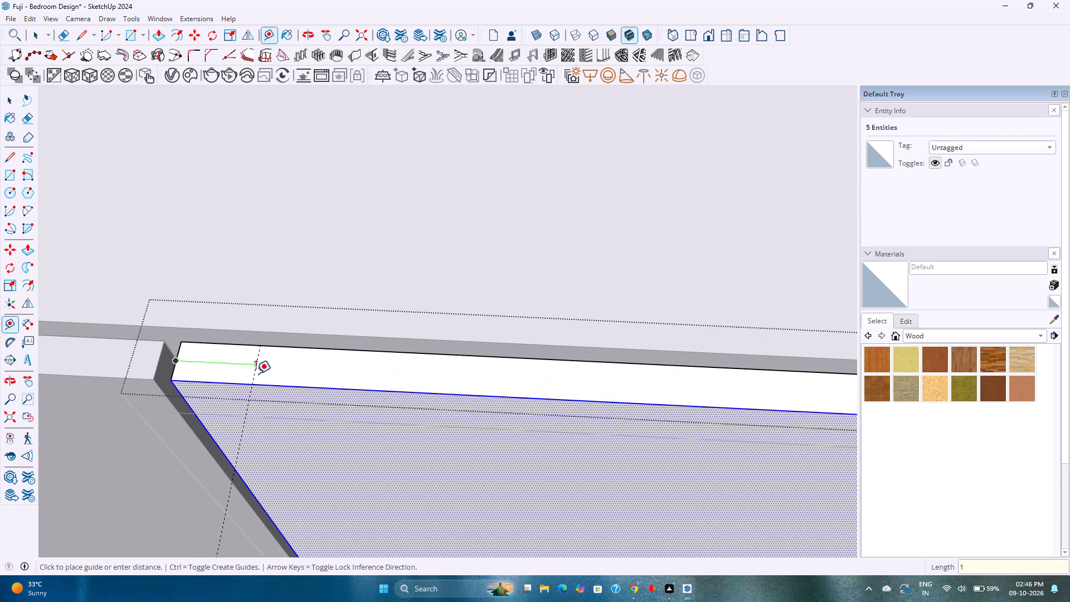
pyautogui.press('Return')
# Place a second guide 0.10" further in from the 1" guide at the leaf's partition-side end.
pyautogui.click(231, 362)
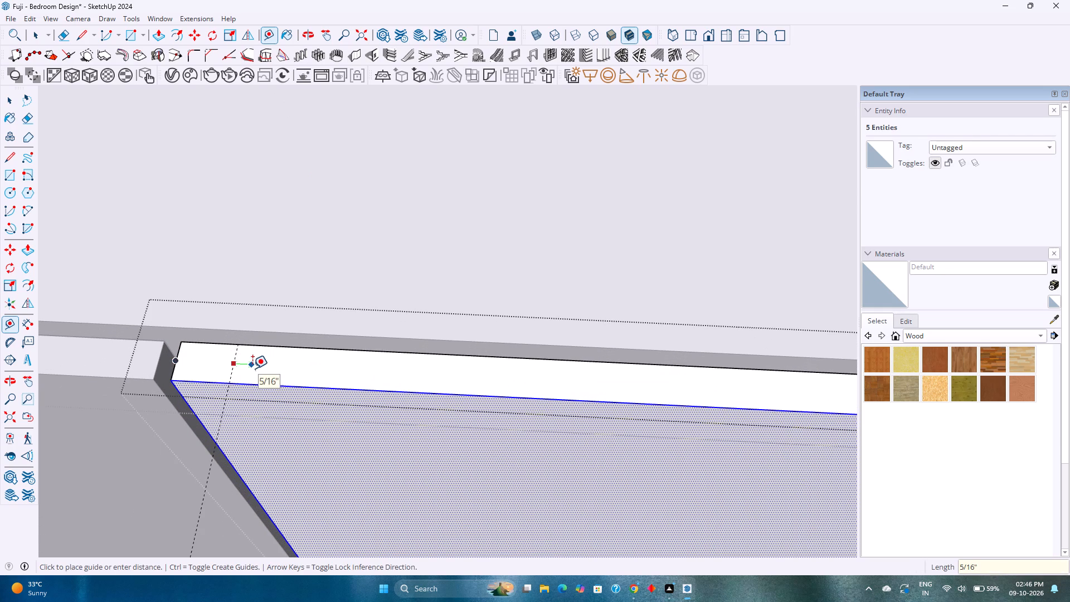
pyautogui.press('Escape')
pyautogui.click(224, 394)
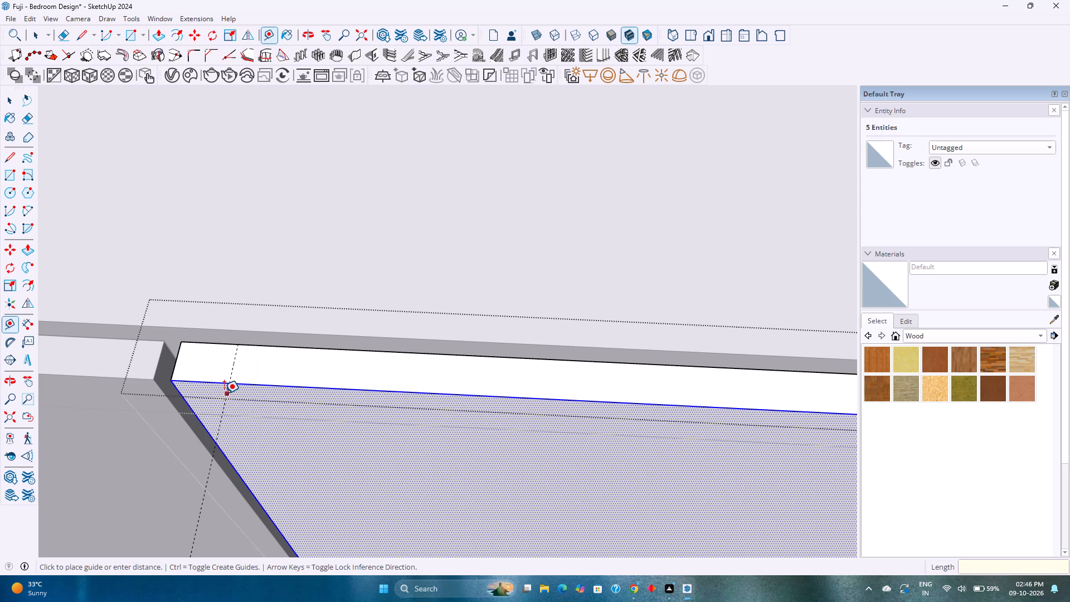
pyautogui.press('0')
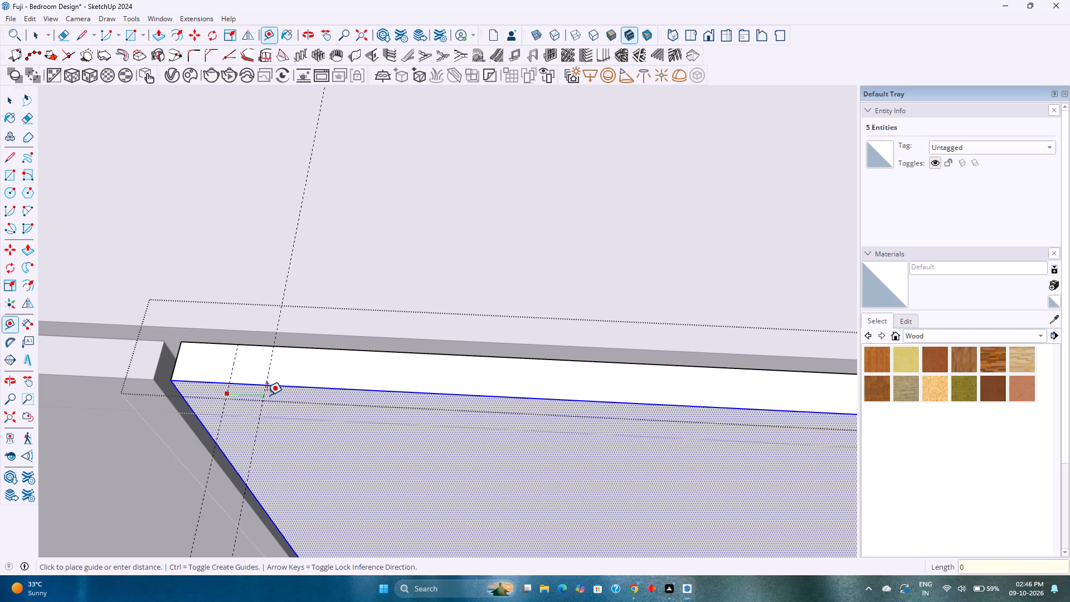
pyautogui.write('.10')
pyautogui.press('Return')
# Place a guide 1" in from the opposite end of the same leaf's top face, beside the joint between the leaves.
pyautogui.scroll(-4, 267, 403)
pyautogui.keyDown('shift'); pyautogui.moveTo(287, 396); pyautogui.dragTo(96, 406, button='middle'); pyautogui.keyUp('shift')
pyautogui.scroll(-3, 335, 423)
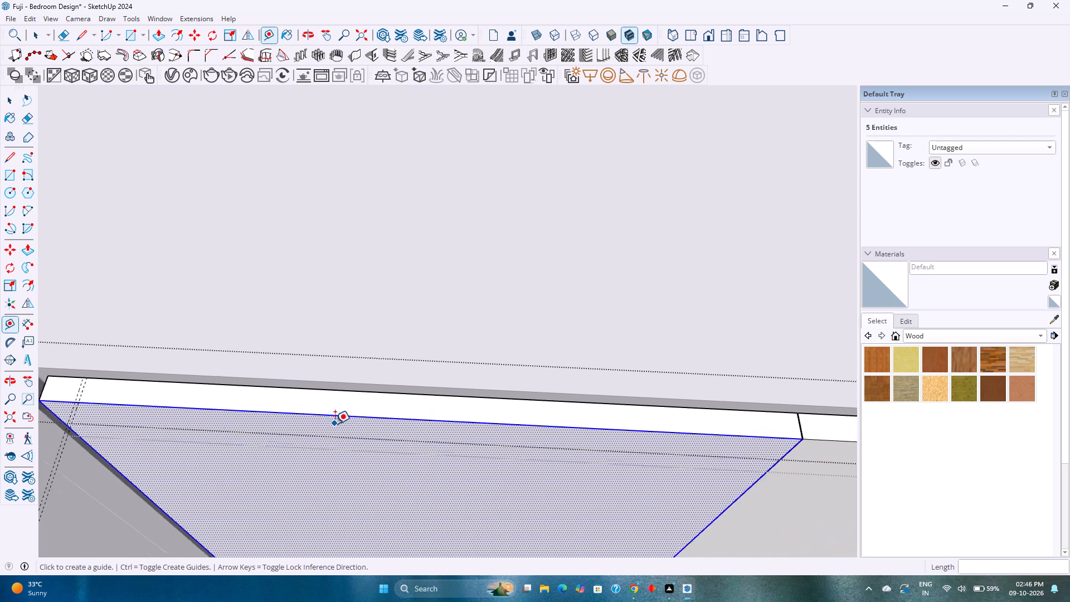
pyautogui.scroll(-1, 335, 424)
pyautogui.keyDown('shift'); pyautogui.moveTo(440, 434); pyautogui.dragTo(256, 416, button='middle'); pyautogui.keyUp('shift')
pyautogui.scroll(10, 508, 409)
pyautogui.moveTo(486, 406); pyautogui.dragTo(484, 408, button='middle')
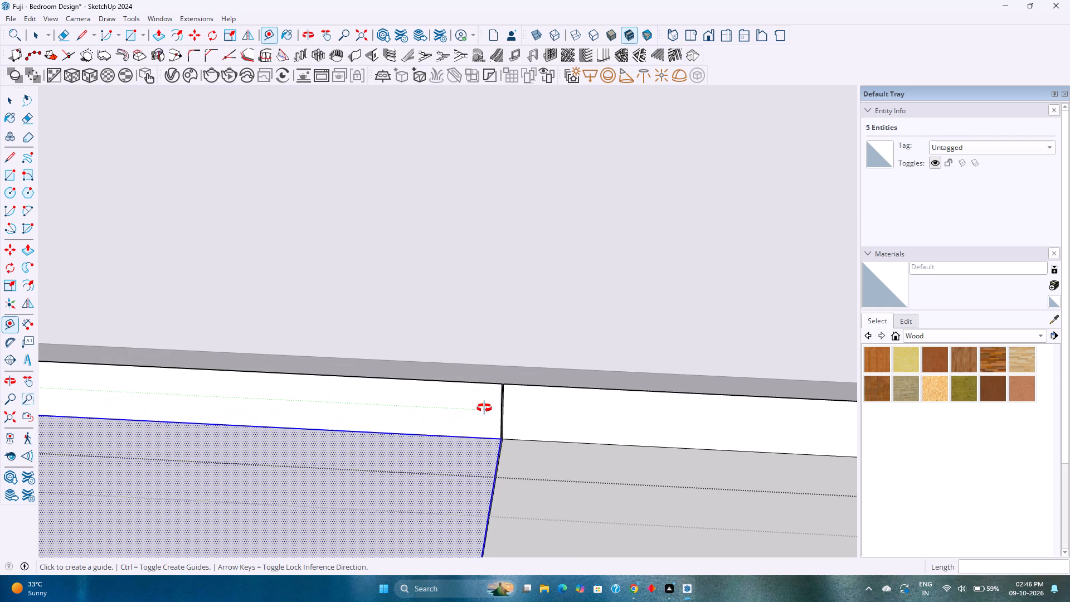
pyautogui.moveTo(484, 408); pyautogui.dragTo(426, 409, button='middle')
pyautogui.scroll(10, 475, 410)
pyautogui.click(495, 423)
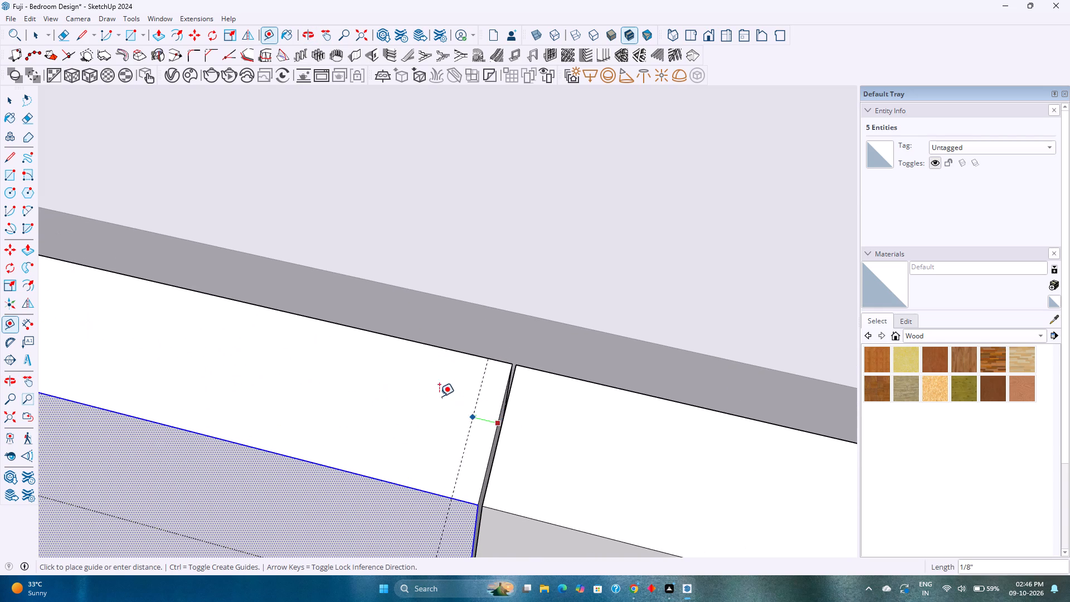
pyautogui.press('1')
pyautogui.press('Return')
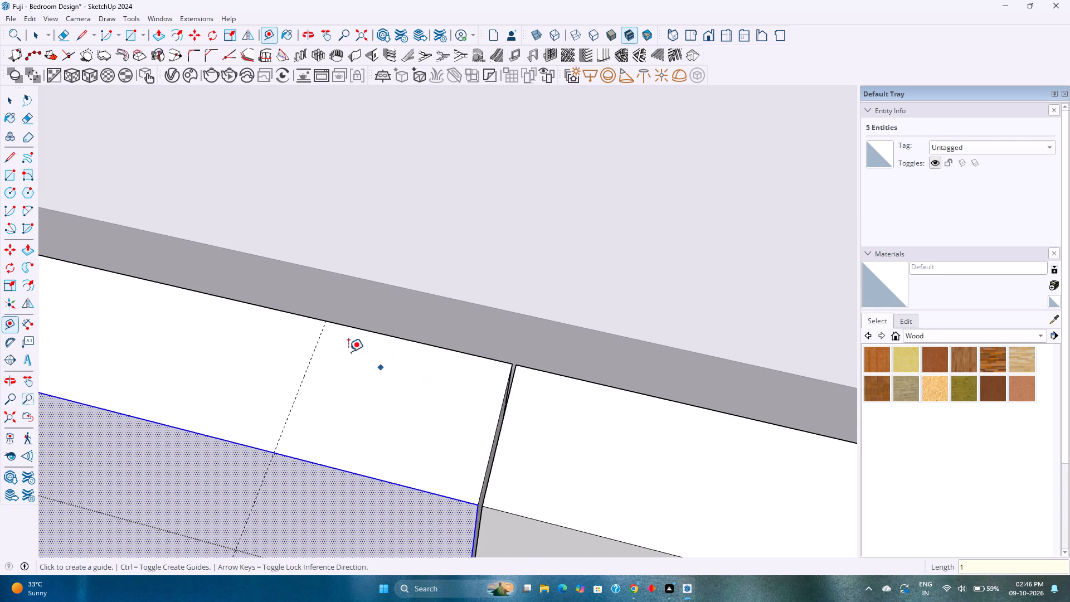
# Add a guide 0.10" further inward from the 1" guide beside the joint.
pyautogui.click(316, 341)
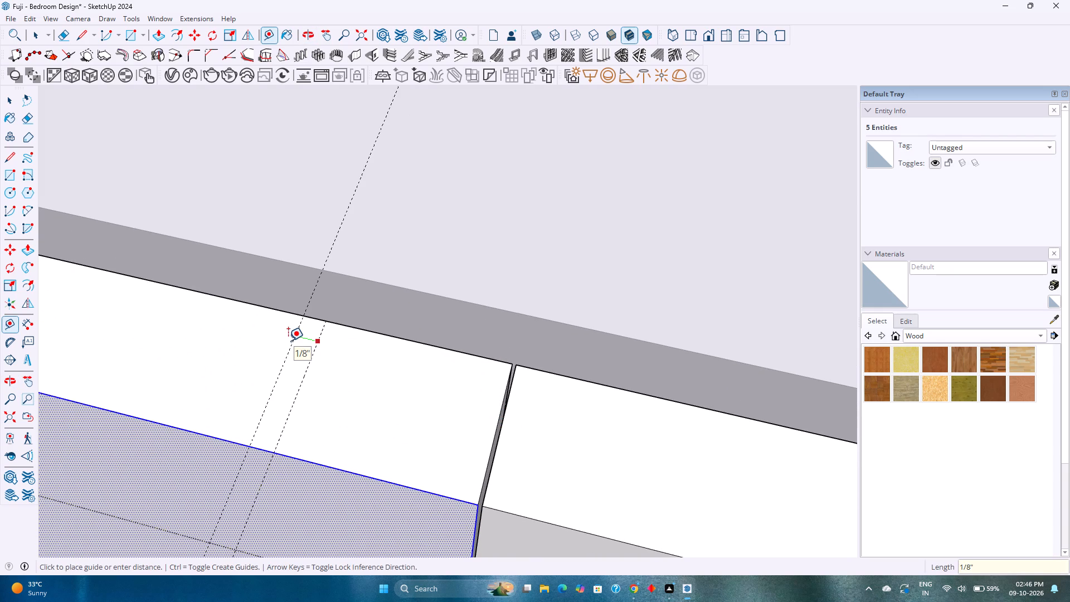
pyautogui.write('0.10')
pyautogui.press('Return')
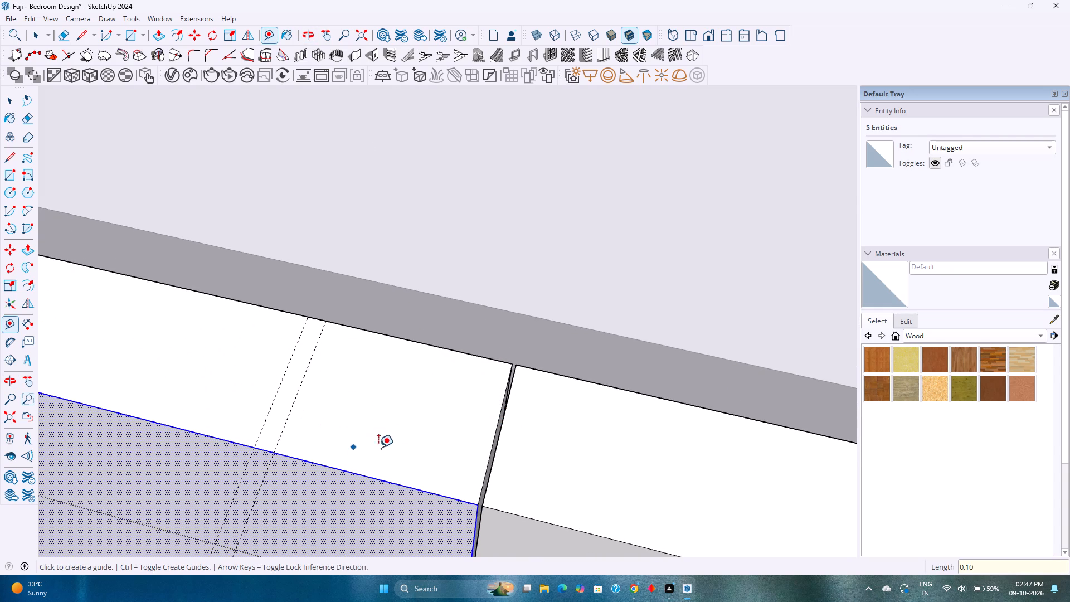
# Place a lengthwise guide 1/16" in from the front edge of the leaf's top face.
pyautogui.click(364, 476)
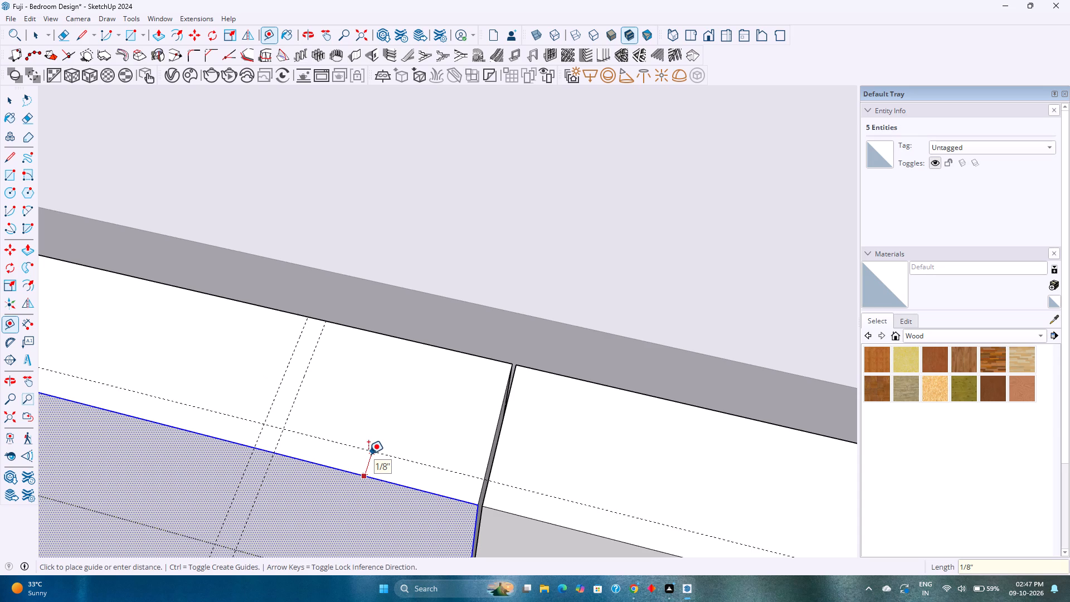
pyautogui.click(368, 454)
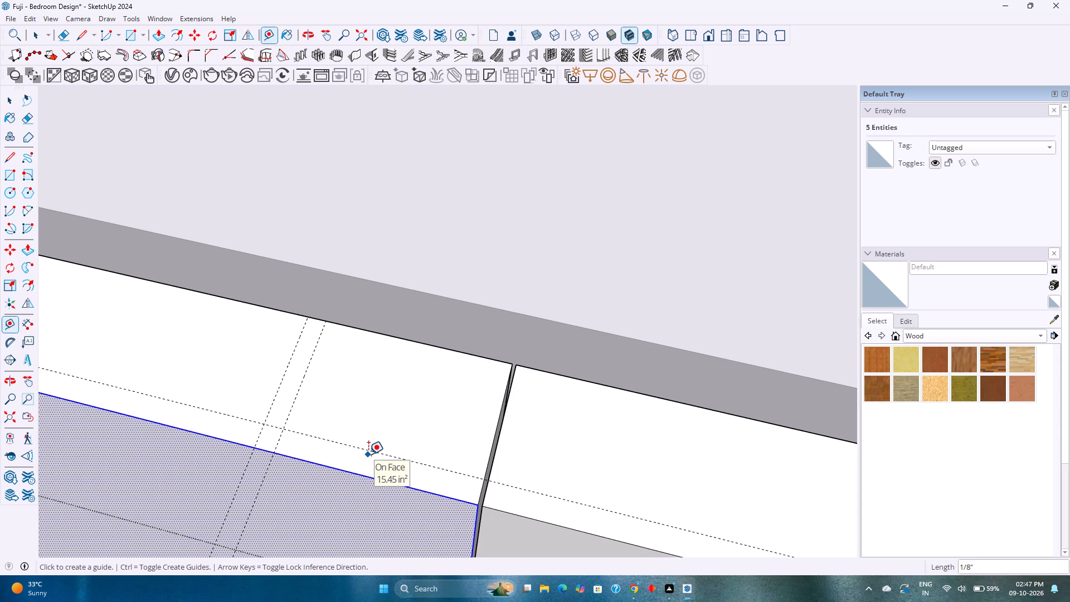
pyautogui.write('1/16')
pyautogui.press('Return')
# Draw a small rectangle about 1/8" by 1/16" between the joint-side guides, against the top face's front edge.
pyautogui.keyDown('shift'); pyautogui.moveTo(189, 454); pyautogui.dragTo(500, 469, button='middle'); pyautogui.keyUp('shift')
pyautogui.scroll(-2, 506, 455)
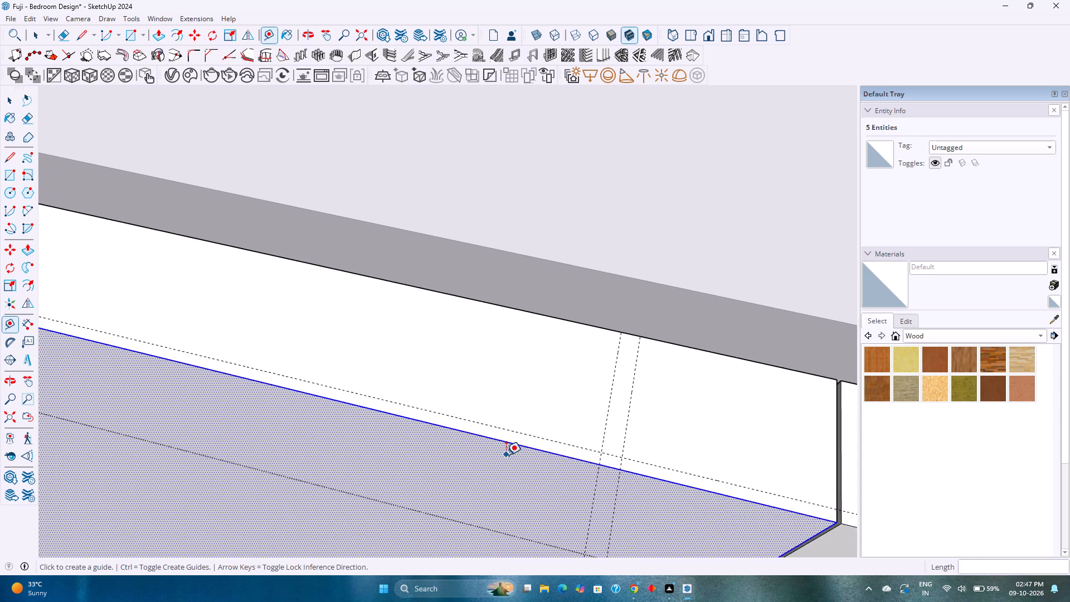
pyautogui.scroll(-20, 506, 455)
pyautogui.scroll(-3, 506, 455)
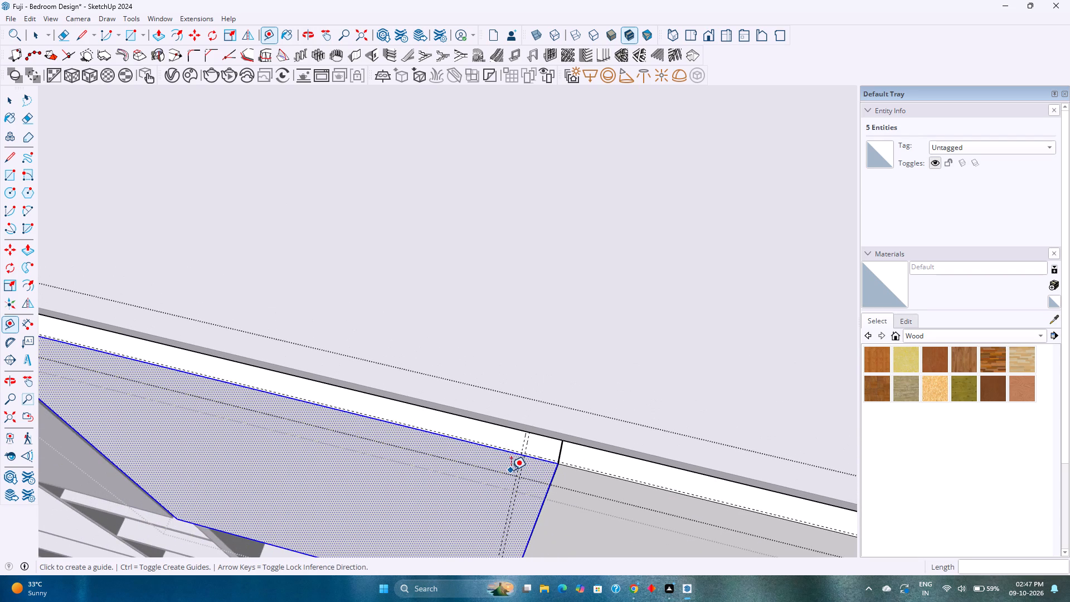
pyautogui.scroll(7, 516, 456)
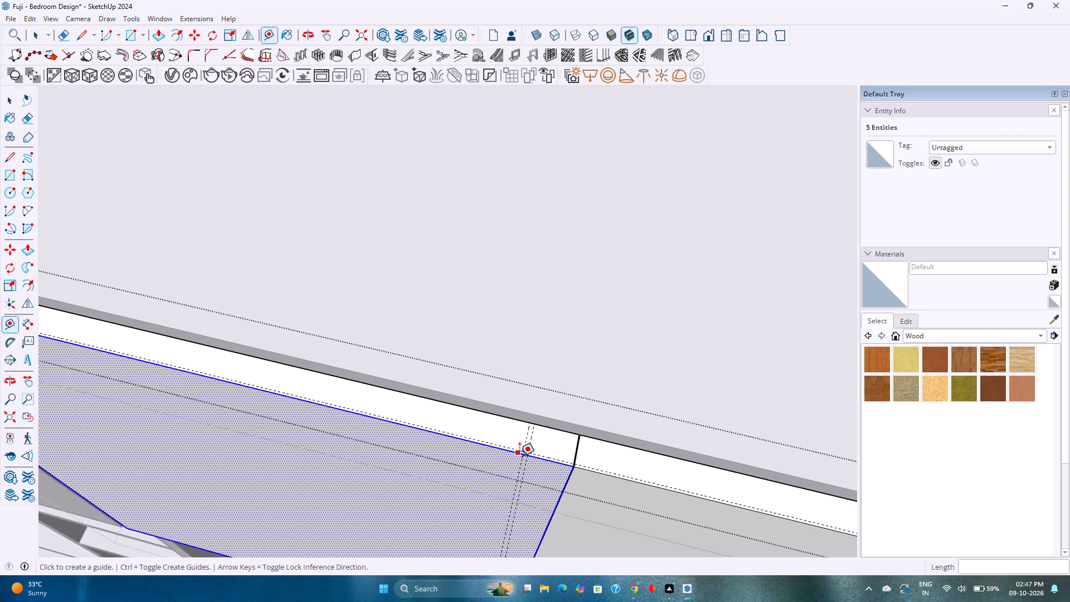
pyautogui.scroll(15, 519, 456)
pyautogui.press('r')
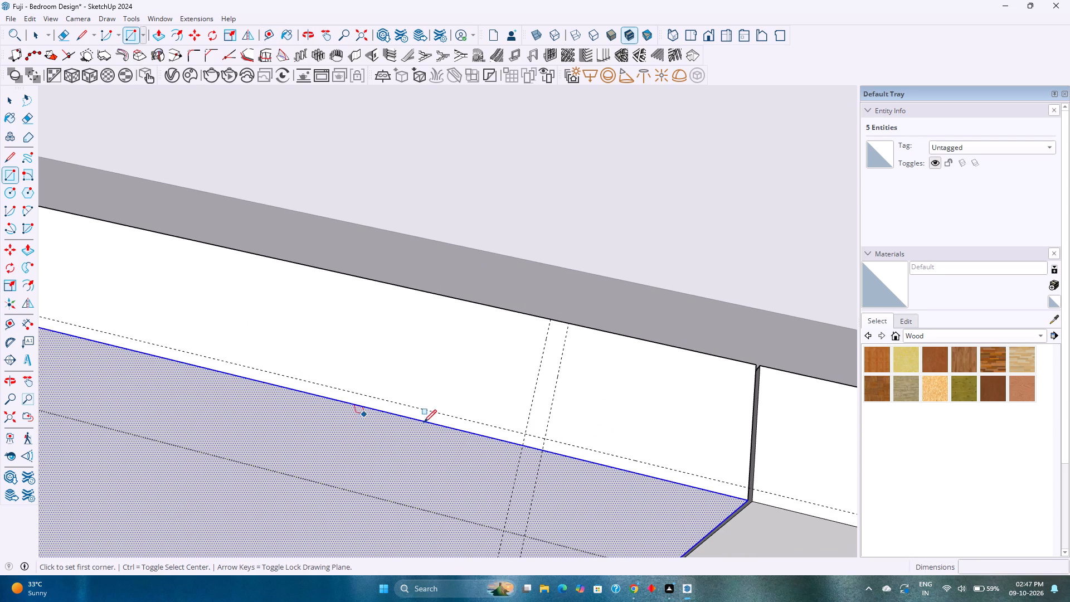
pyautogui.click(524, 436)
pyautogui.click(543, 448)
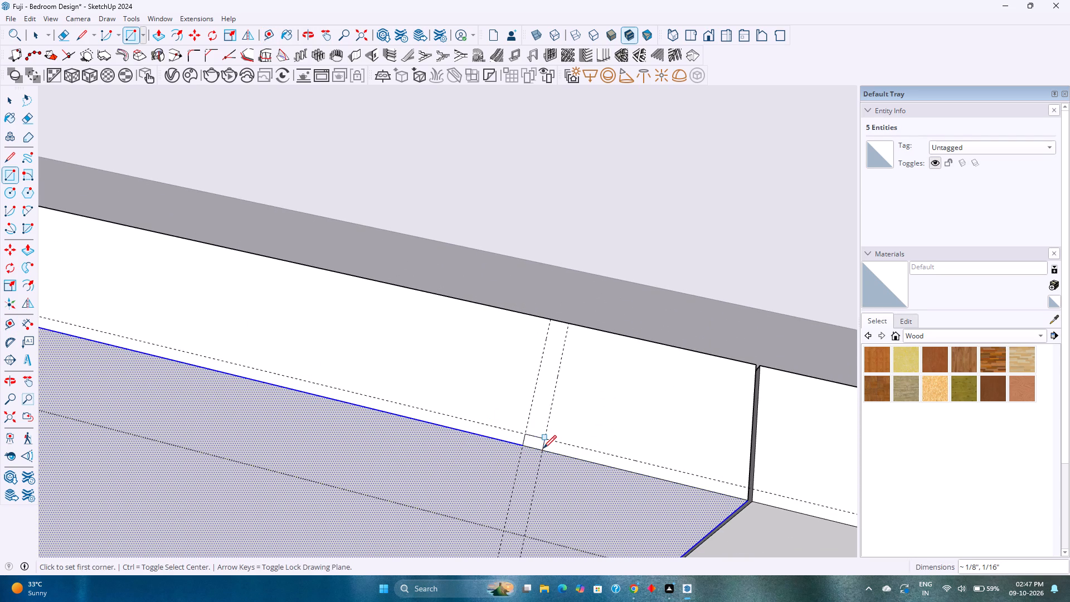
# Copy the small rectangle 1' 6 1/2" along the front edge to the partition-side guides, dividing the distance into 18 equal intervals.
pyautogui.press('space')
pyautogui.doubleClick(533, 444)
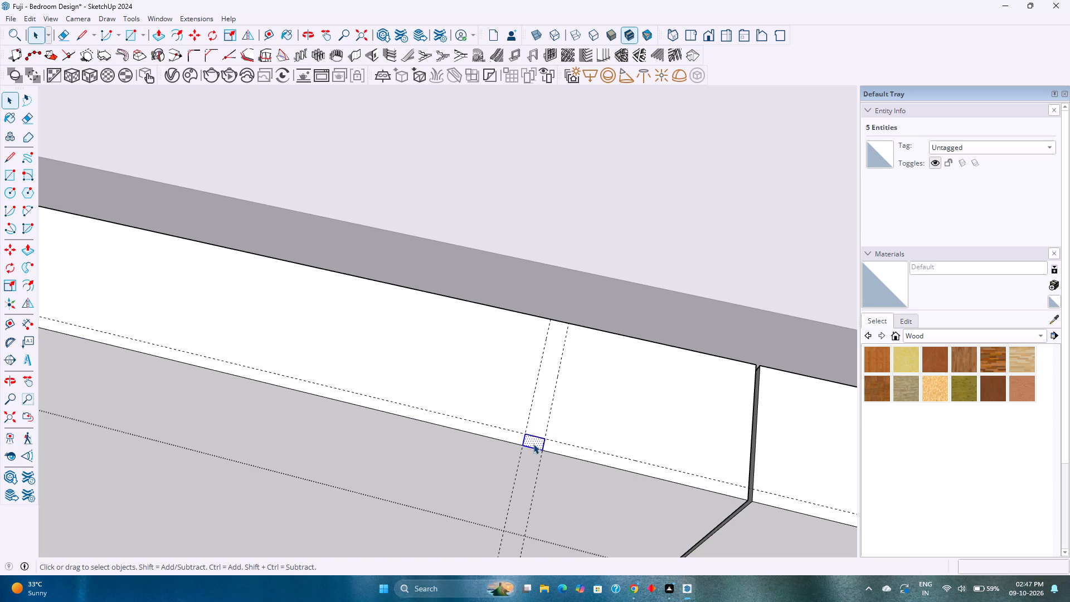
pyautogui.press('m')
pyautogui.click(524, 435)
pyautogui.scroll(-3, 442, 417)
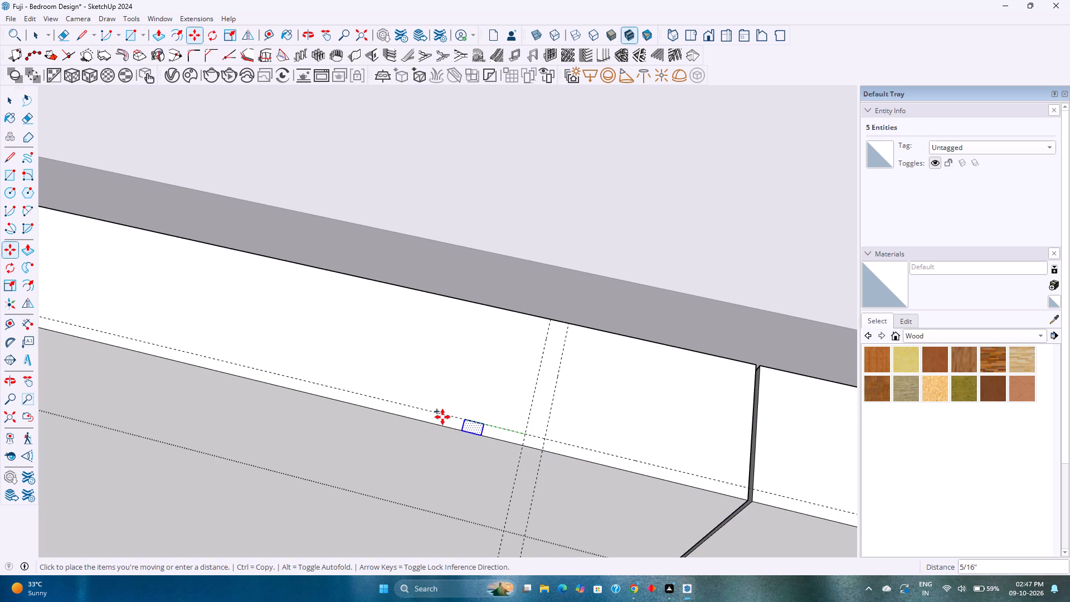
pyautogui.scroll(-8, 442, 417)
pyautogui.keyDown('shift'); pyautogui.moveTo(442, 417); pyautogui.dragTo(827, 503, button='middle'); pyautogui.keyUp('shift')
pyautogui.scroll(-12, 521, 450)
pyautogui.keyDown('shift'); pyautogui.moveTo(503, 439); pyautogui.dragTo(506, 441, button='middle'); pyautogui.keyUp('shift')
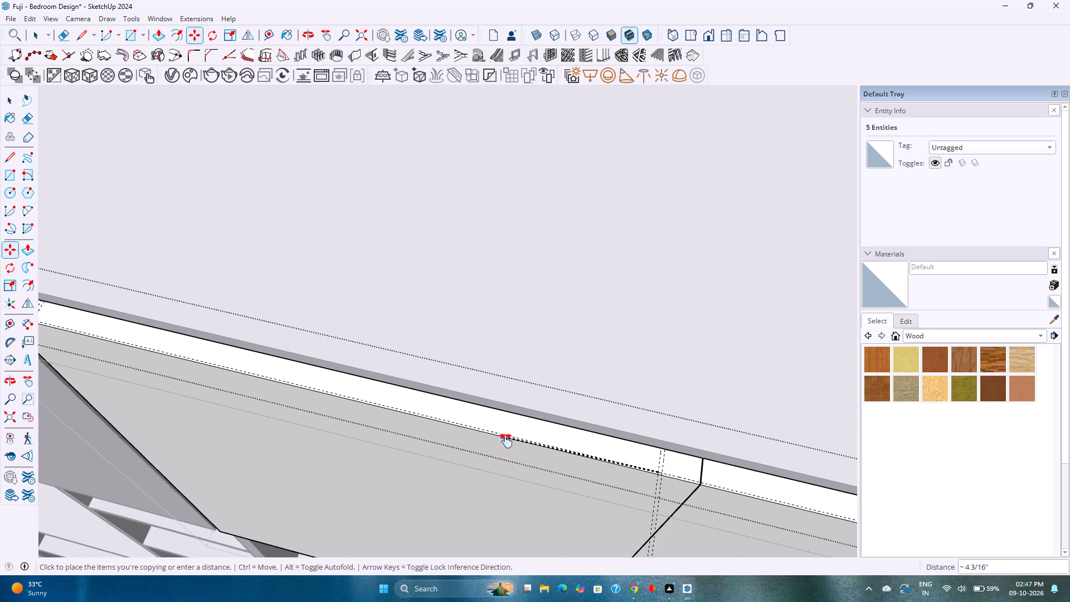
pyautogui.keyDown('shift'); pyautogui.moveTo(506, 441); pyautogui.dragTo(858, 474, button='middle'); pyautogui.keyUp('shift')
pyautogui.scroll(17, 358, 350)
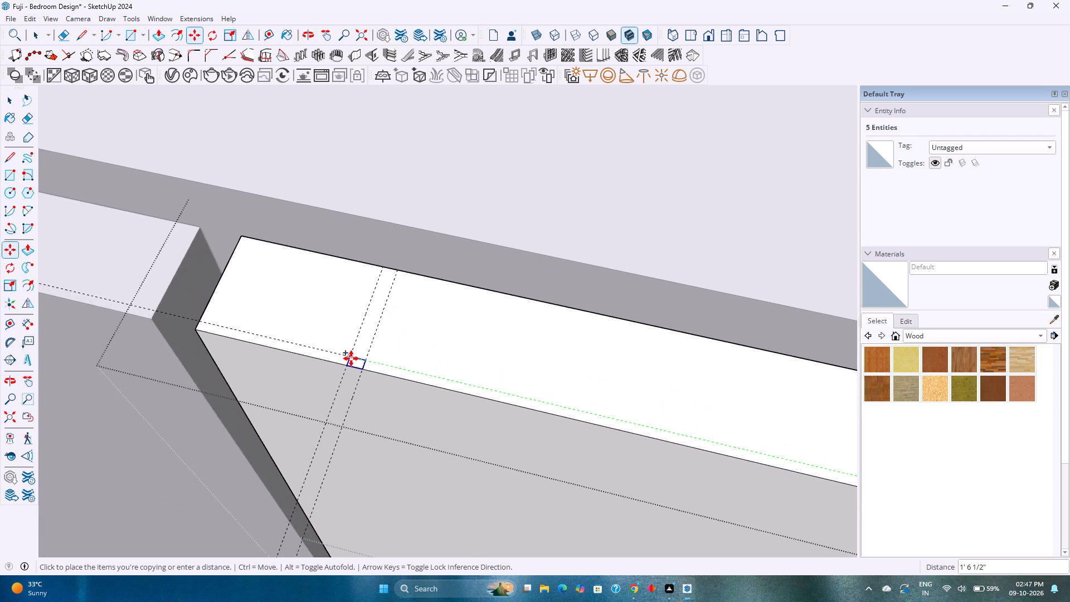
pyautogui.scroll(5, 351, 358)
pyautogui.click(351, 358)
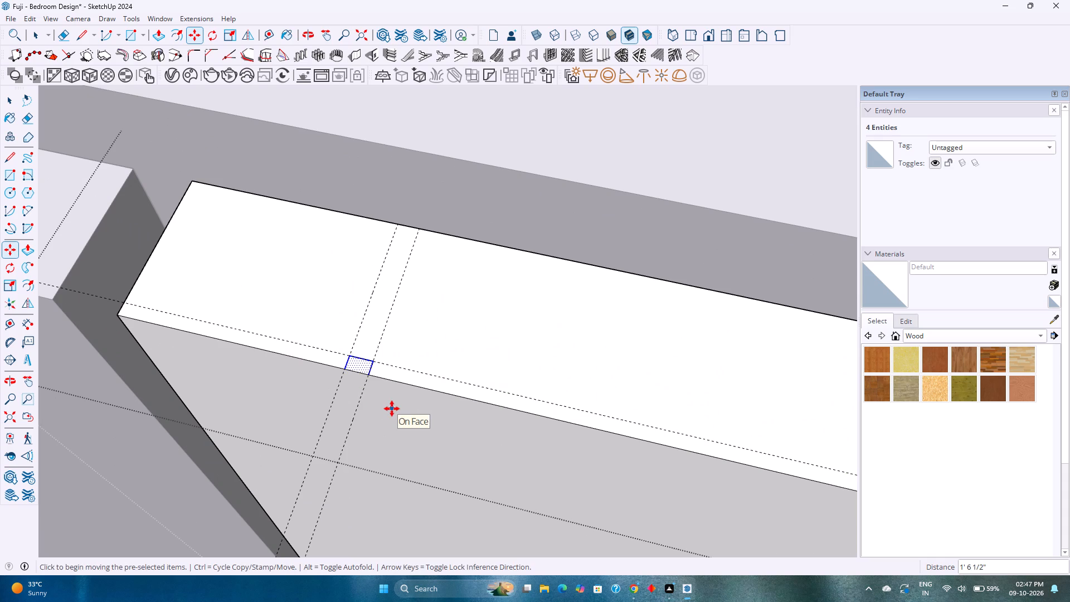
pyautogui.press('/')
pyautogui.write('18')
pyautogui.press('Return')
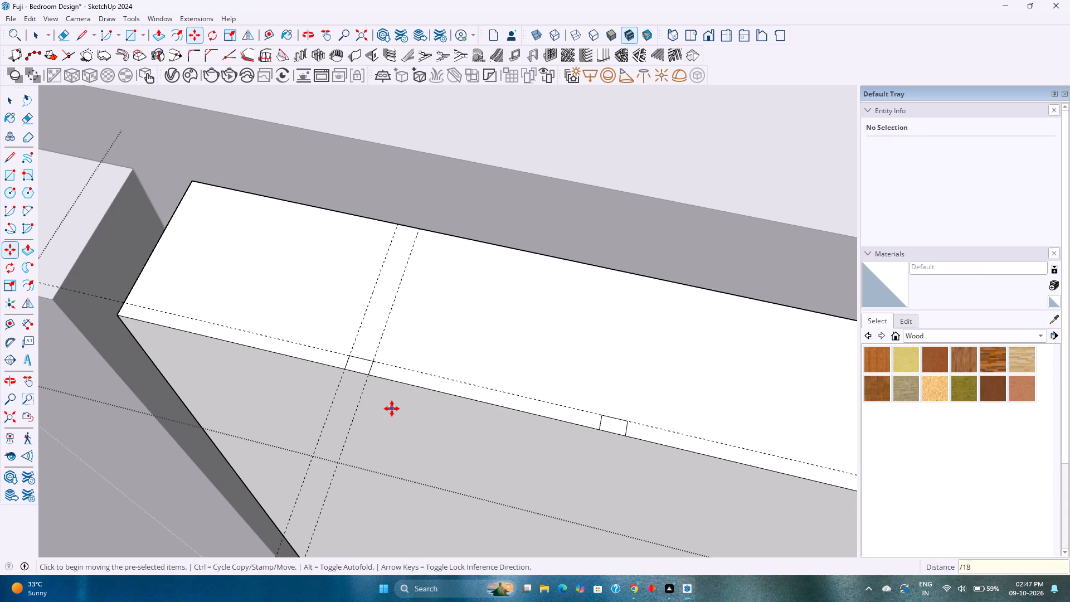
# Push the small rectangle next to the joint-side guided one down 2' 1", cutting a full-height groove in the leaf's front.
pyautogui.scroll(-4, 393, 416)
pyautogui.moveTo(336, 419); pyautogui.dragTo(518, 411, button='middle')
pyautogui.scroll(-4, 520, 409)
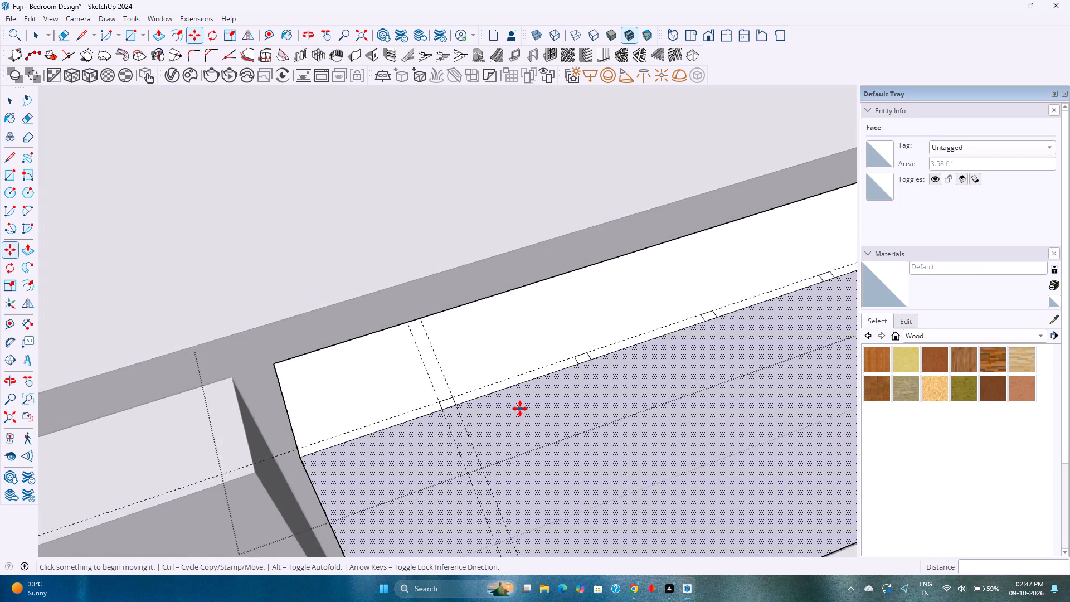
pyautogui.scroll(-6, 520, 409)
pyautogui.keyDown('shift'); pyautogui.moveTo(537, 411); pyautogui.dragTo(285, 413, button='middle'); pyautogui.keyUp('shift')
pyautogui.scroll(-5, 347, 407)
pyautogui.moveTo(391, 398); pyautogui.dragTo(334, 408, button='middle')
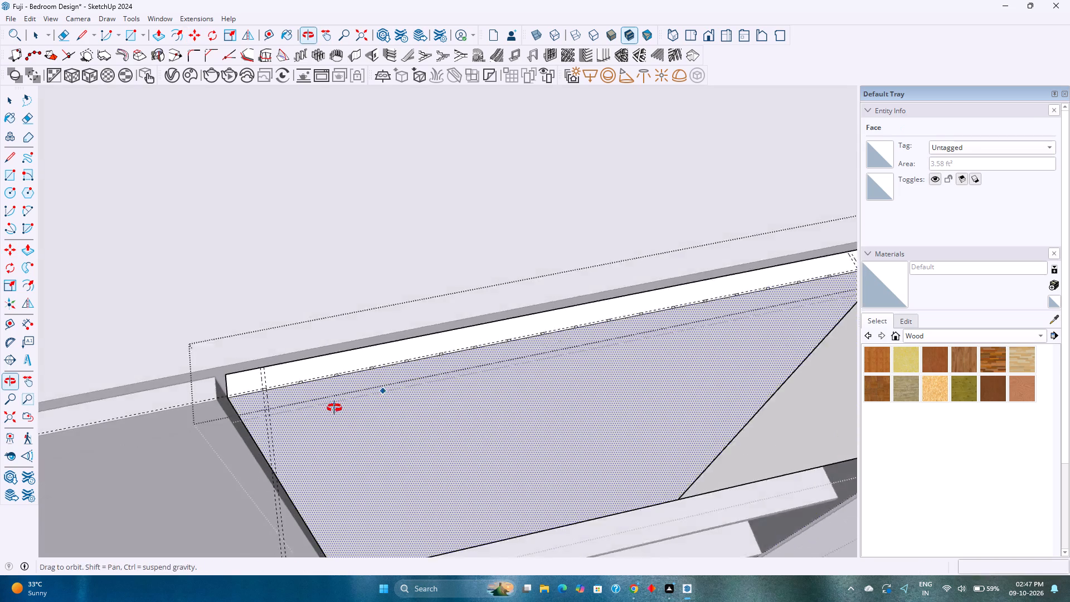
pyautogui.moveTo(334, 408); pyautogui.dragTo(291, 408, button='middle')
pyautogui.keyDown('shift'); pyautogui.moveTo(484, 407); pyautogui.dragTo(138, 410, button='middle'); pyautogui.keyUp('shift')
pyautogui.scroll(7, 483, 324)
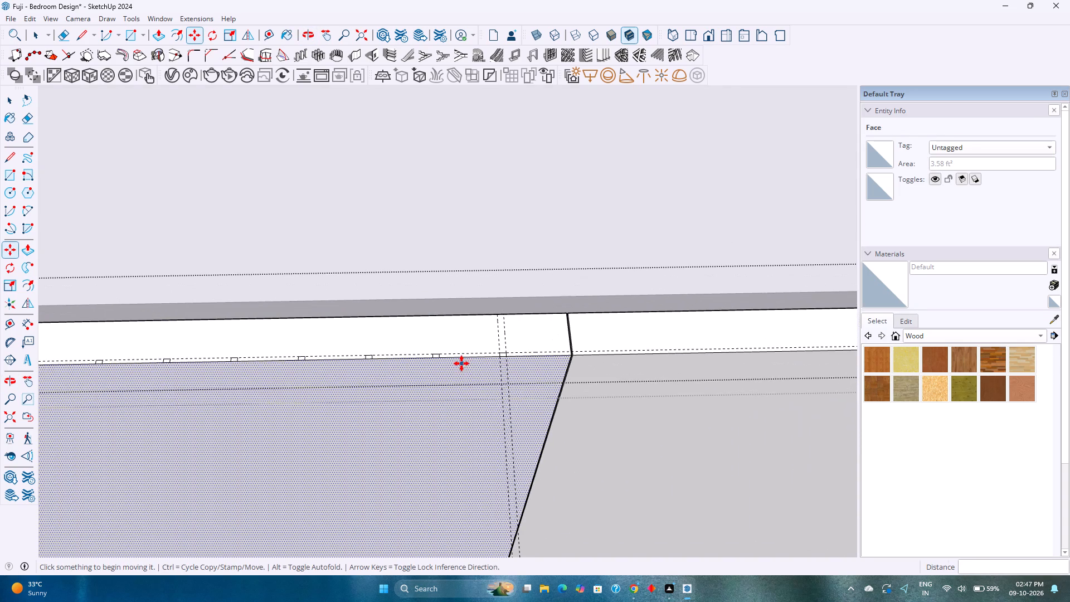
pyautogui.press('p')
pyautogui.scroll(7, 437, 356)
pyautogui.click(434, 356)
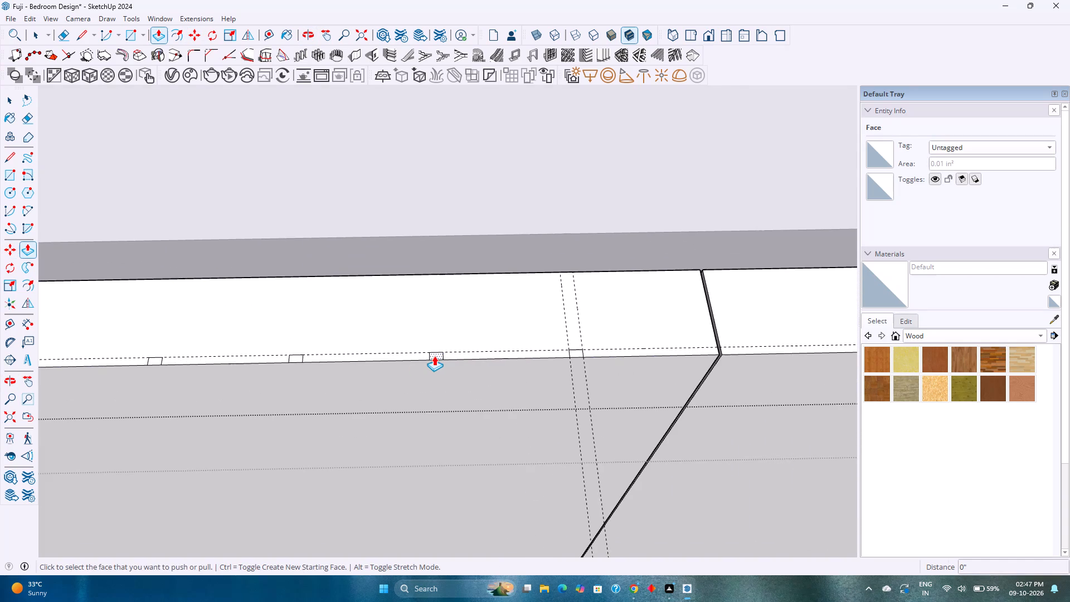
pyautogui.scroll(-20, 435, 395)
pyautogui.scroll(-3, 435, 395)
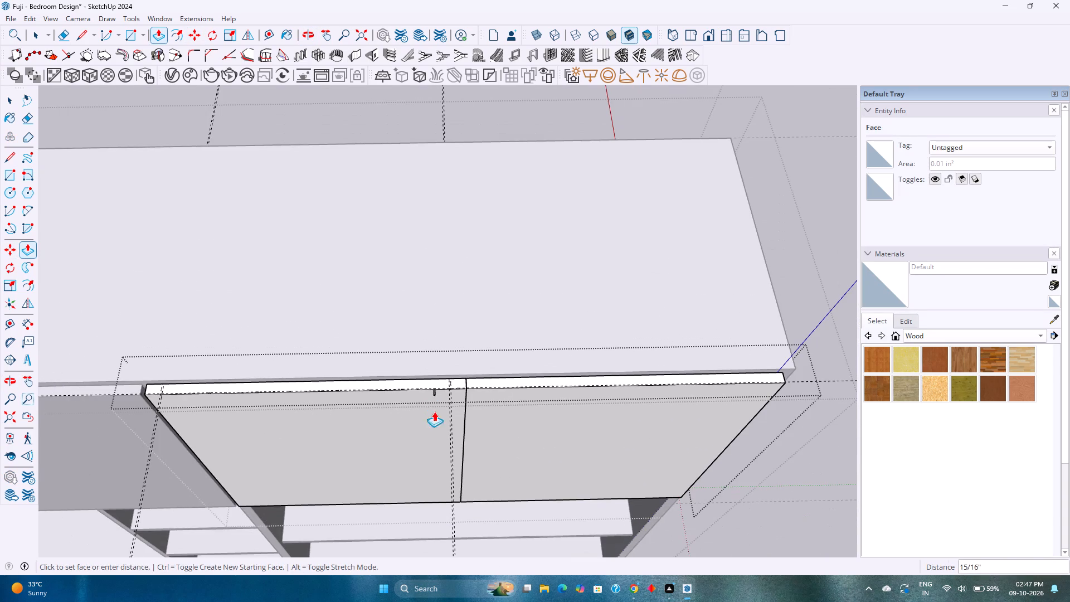
pyautogui.keyDown('shift'); pyautogui.moveTo(430, 447); pyautogui.dragTo(449, 298, button='middle'); pyautogui.keyUp('shift')
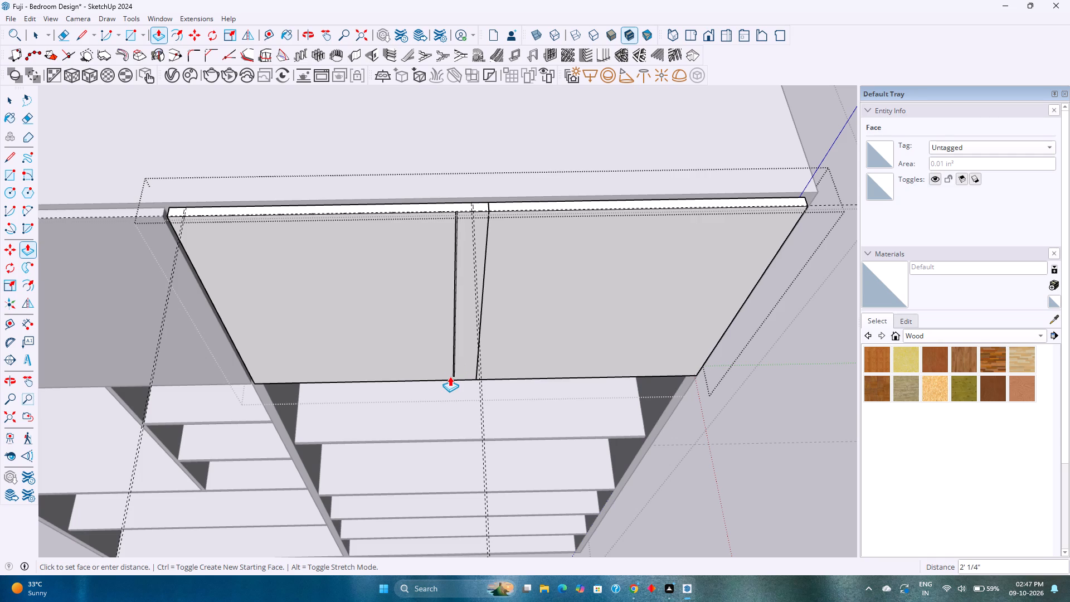
pyautogui.click(450, 381)
# Check the groove's lower end, and repeat the same 2' 1" push on the rectangle between the joint-side guides.
pyautogui.scroll(-1, 455, 396)
pyautogui.moveTo(456, 400); pyautogui.dragTo(449, 292, button='middle')
pyautogui.keyDown('shift'); pyautogui.moveTo(445, 281); pyautogui.dragTo(467, 517, button='middle'); pyautogui.keyUp('shift')
pyautogui.moveTo(485, 460); pyautogui.dragTo(459, 433, button='middle')
pyautogui.scroll(13, 455, 440)
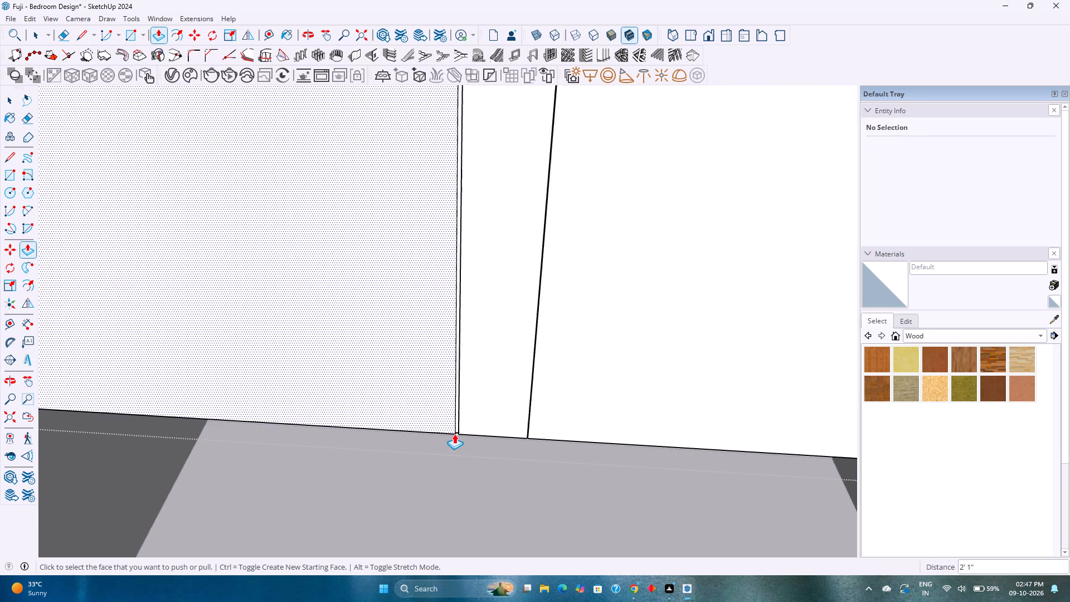
pyautogui.scroll(11, 454, 434)
pyautogui.scroll(-11, 411, 404)
pyautogui.keyDown('shift'); pyautogui.moveTo(412, 403); pyautogui.dragTo(414, 503, button='middle'); pyautogui.keyUp('shift')
pyautogui.scroll(-3, 410, 435)
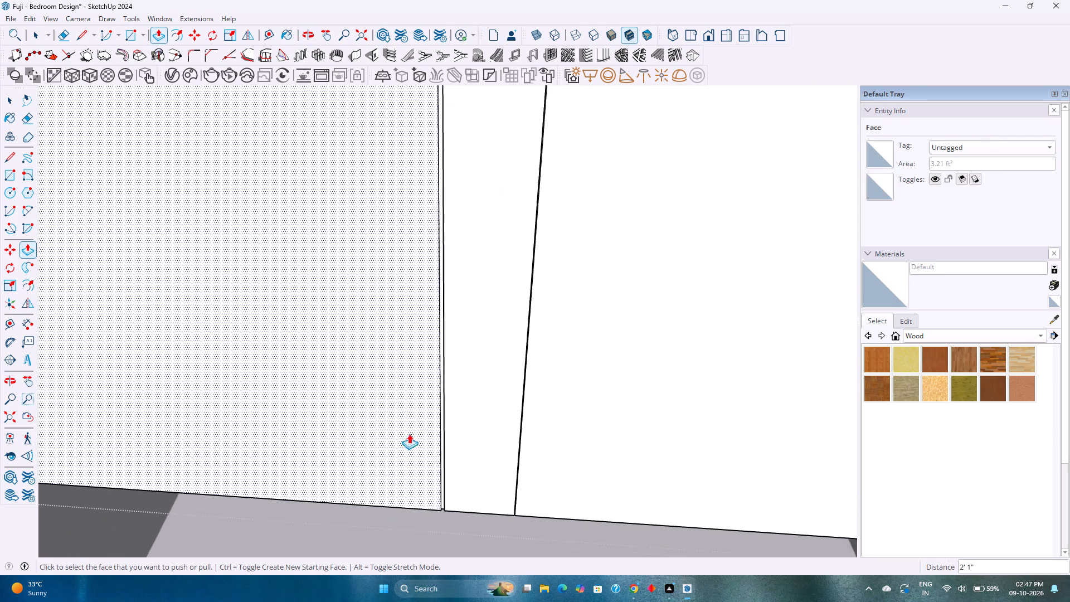
pyautogui.scroll(-6, 409, 434)
pyautogui.moveTo(422, 437); pyautogui.dragTo(454, 533, button='middle')
pyautogui.scroll(-10, 433, 423)
pyautogui.keyDown('shift'); pyautogui.moveTo(432, 372); pyautogui.dragTo(464, 492, button='middle'); pyautogui.keyUp('shift')
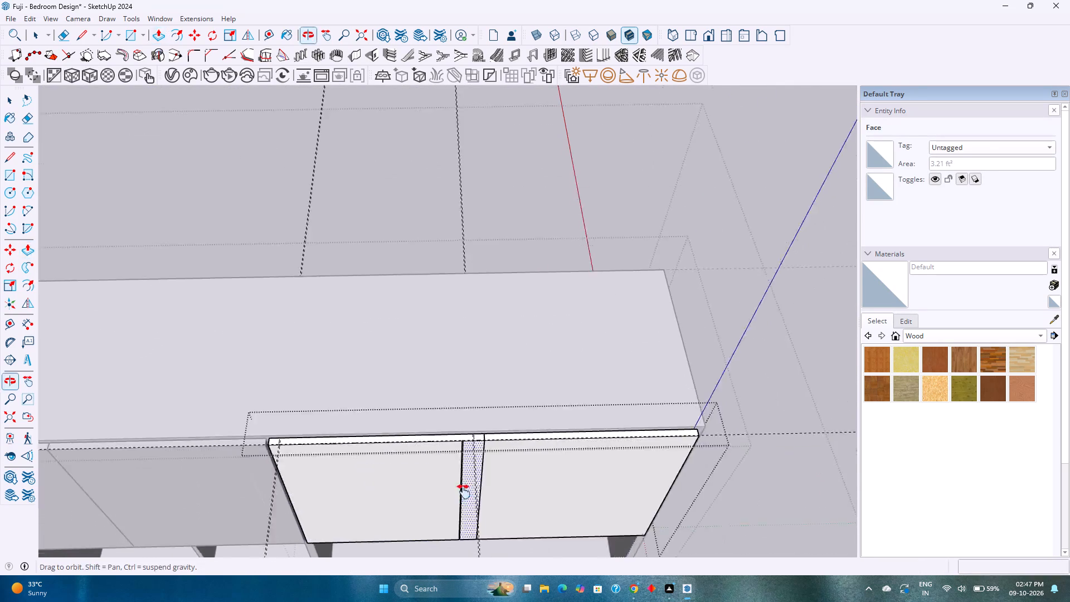
pyautogui.keyDown('shift'); pyautogui.moveTo(464, 492); pyautogui.dragTo(464, 492, button='middle'); pyautogui.keyUp('shift')
pyautogui.scroll(20, 455, 448)
pyautogui.scroll(3, 455, 448)
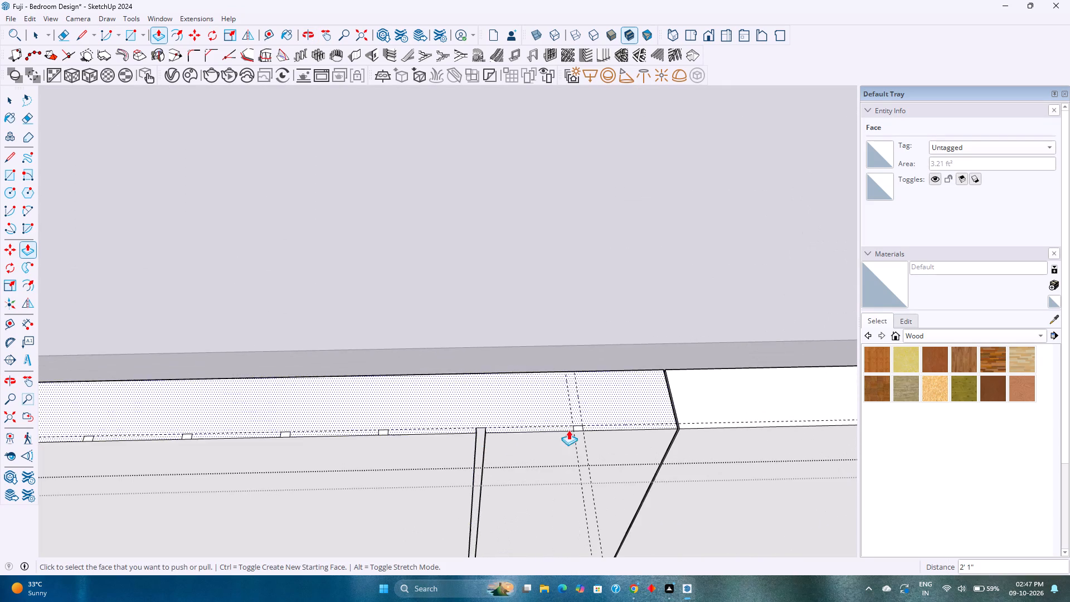
pyautogui.scroll(2, 587, 433)
pyautogui.doubleClick(577, 425)
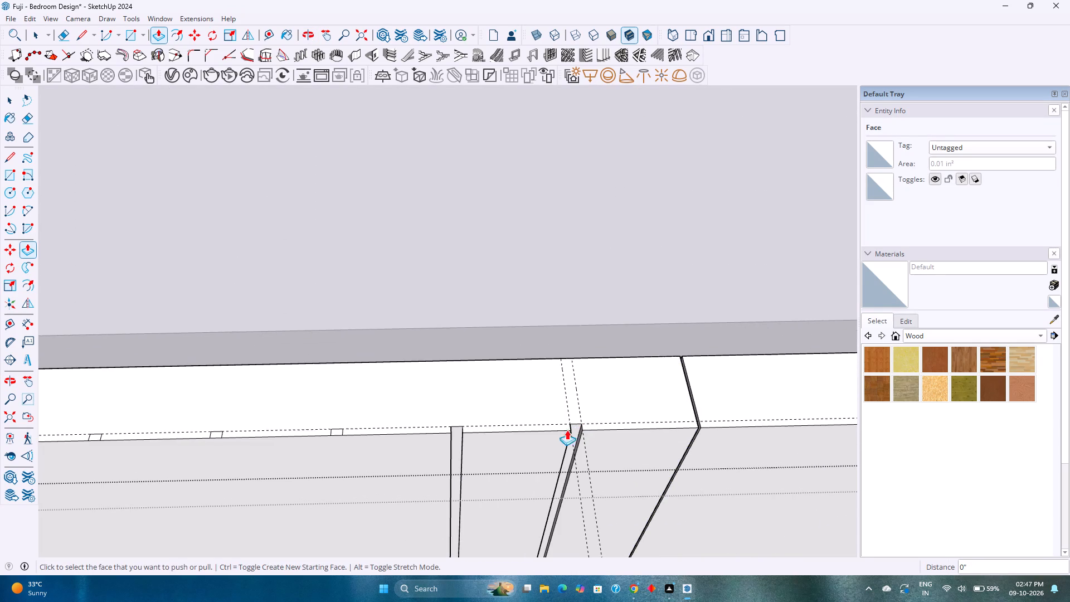
# Repeat the 2' 1" push on the next four small rectangles from the joint side toward the partition, cutting full-height grooves.
pyautogui.doubleClick(339, 431)
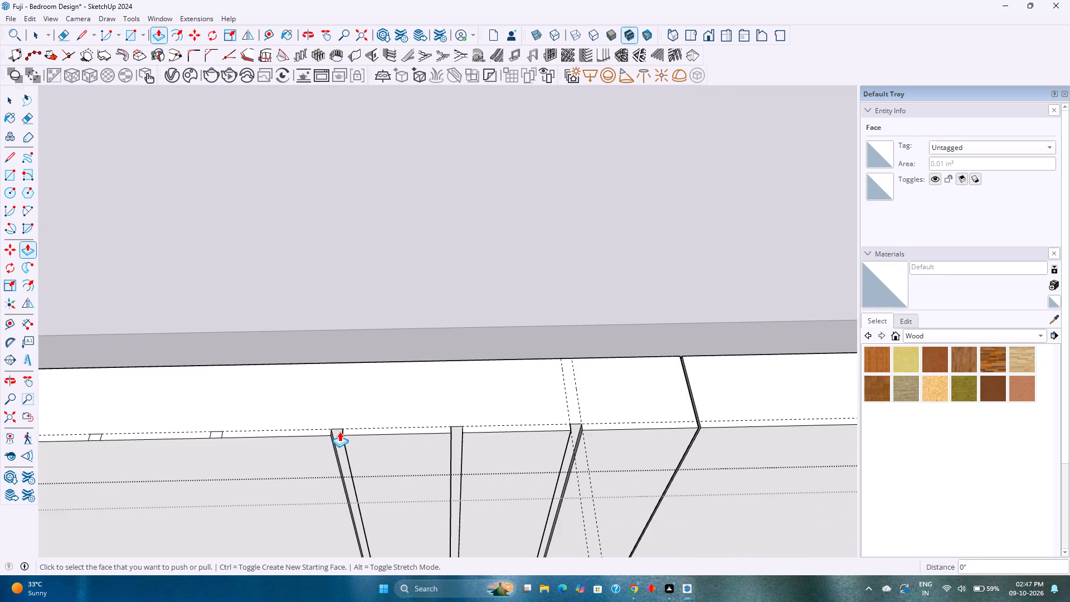
pyautogui.doubleClick(213, 435)
pyautogui.keyDown('shift'); pyautogui.moveTo(213, 435); pyautogui.dragTo(231, 433, button='middle'); pyautogui.keyUp('shift')
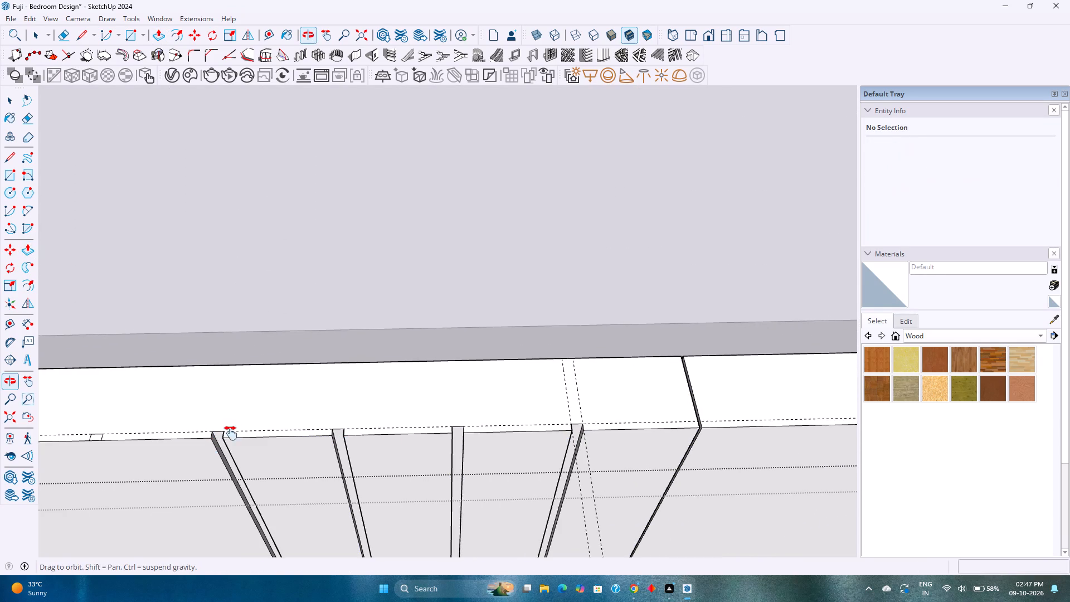
pyautogui.keyDown('shift'); pyautogui.moveTo(231, 433); pyautogui.dragTo(640, 438, button='middle'); pyautogui.keyUp('shift')
pyautogui.doubleClick(526, 440)
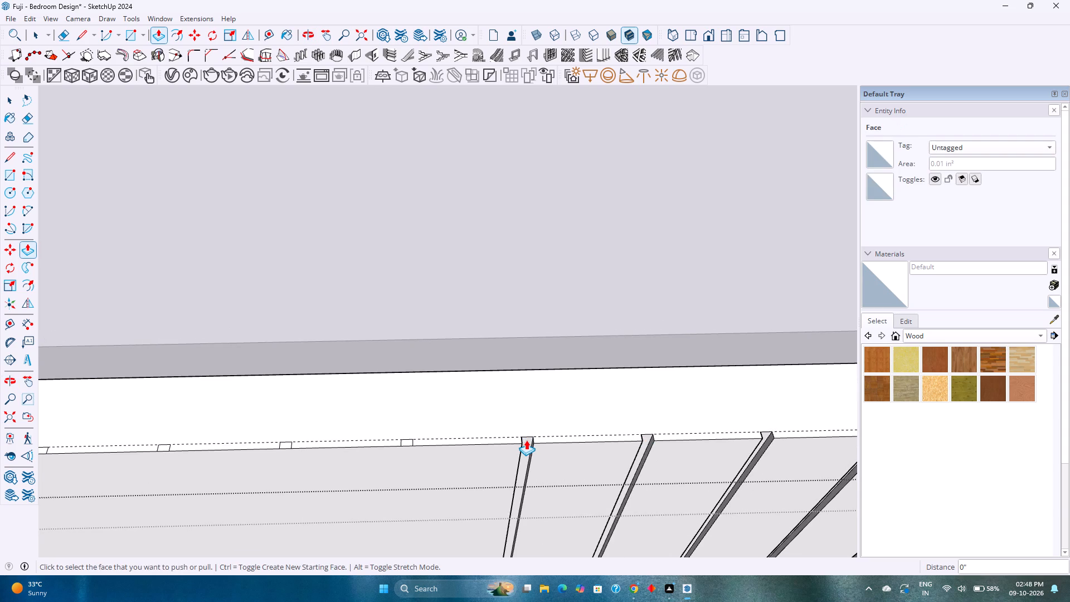
pyautogui.doubleClick(407, 444)
# Cut four more full-height grooves by repeating the 2' 1" push on the following small rectangles toward the partition.
pyautogui.keyDown('shift'); pyautogui.moveTo(400, 454); pyautogui.dragTo(605, 455, button='middle'); pyautogui.keyUp('shift')
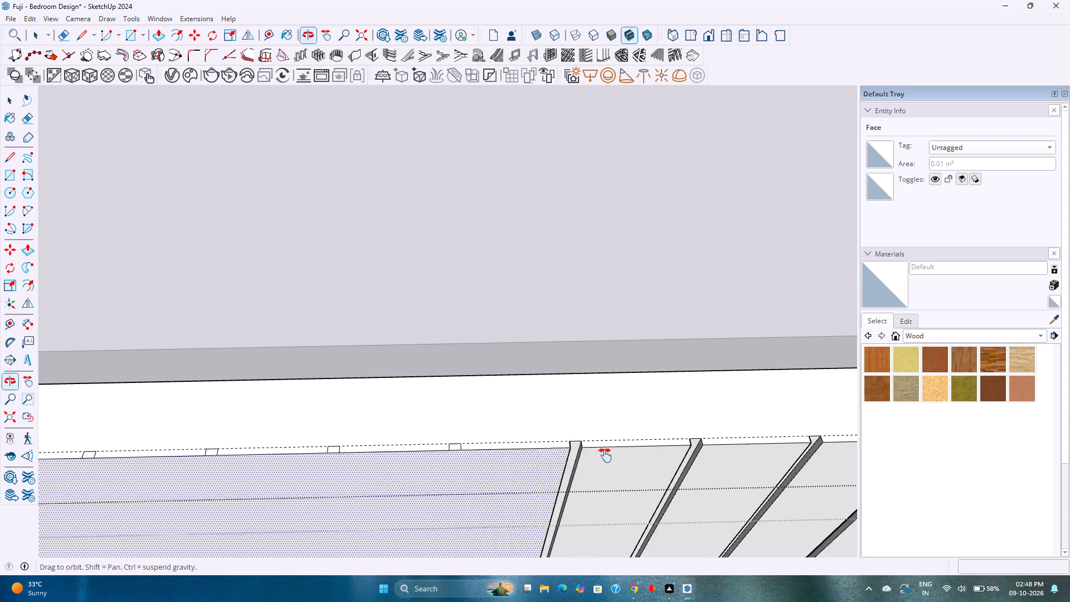
pyautogui.keyDown('shift'); pyautogui.moveTo(605, 455); pyautogui.dragTo(650, 455, button='middle'); pyautogui.keyUp('shift')
pyautogui.doubleClick(528, 447)
pyautogui.keyDown('shift'); pyautogui.moveTo(493, 458); pyautogui.dragTo(651, 463, button='middle'); pyautogui.keyUp('shift')
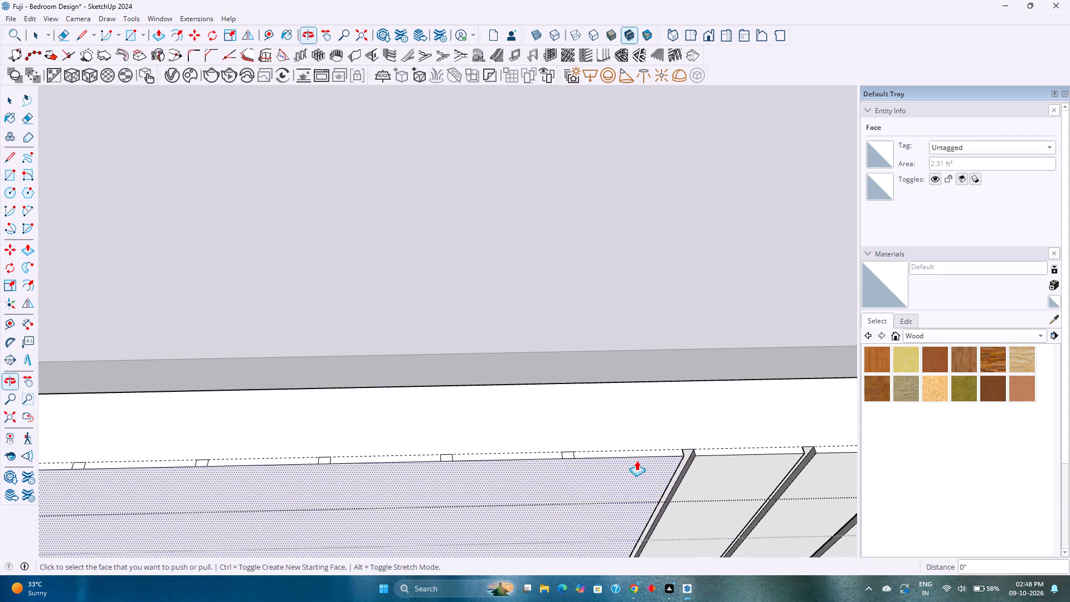
pyautogui.doubleClick(566, 454)
pyautogui.keyDown('shift'); pyautogui.moveTo(504, 465); pyautogui.dragTo(571, 445, button='middle'); pyautogui.keyUp('shift')
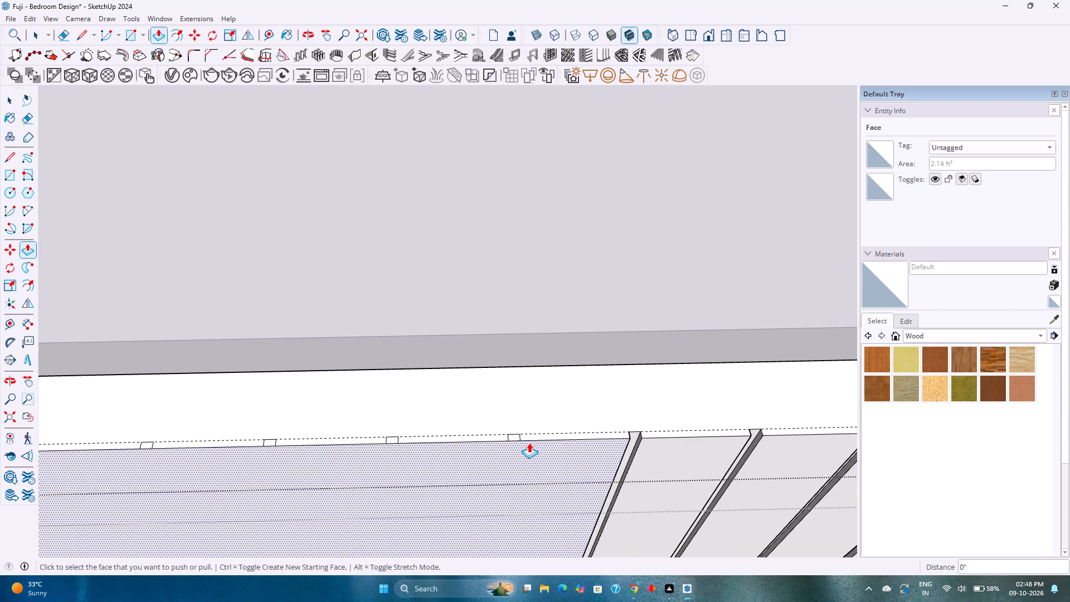
pyautogui.doubleClick(513, 436)
pyautogui.keyDown('shift'); pyautogui.moveTo(494, 442); pyautogui.dragTo(632, 437, button='middle'); pyautogui.keyUp('shift')
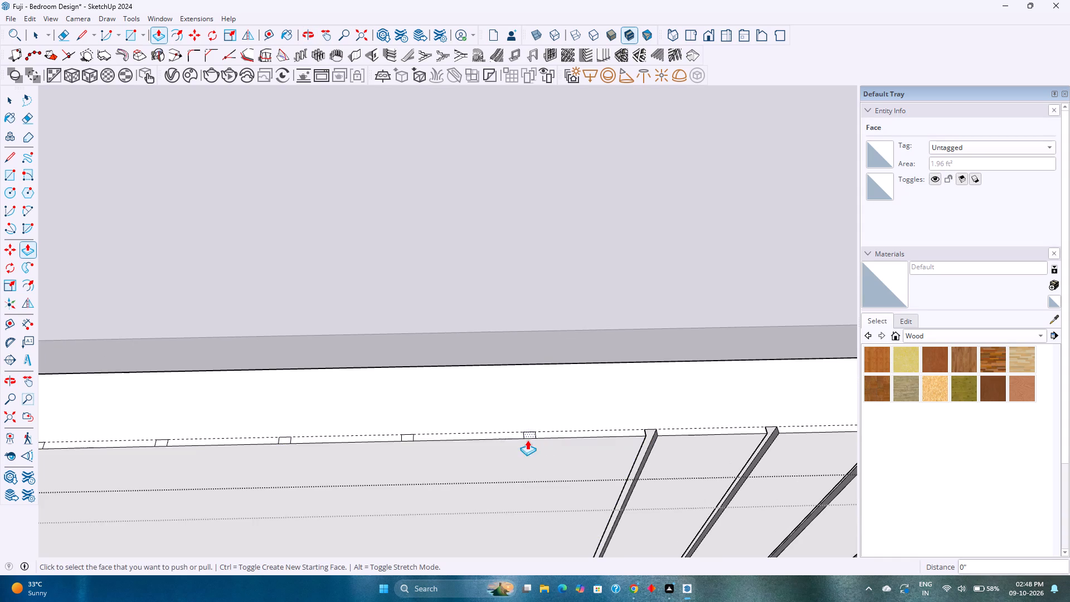
pyautogui.doubleClick(530, 436)
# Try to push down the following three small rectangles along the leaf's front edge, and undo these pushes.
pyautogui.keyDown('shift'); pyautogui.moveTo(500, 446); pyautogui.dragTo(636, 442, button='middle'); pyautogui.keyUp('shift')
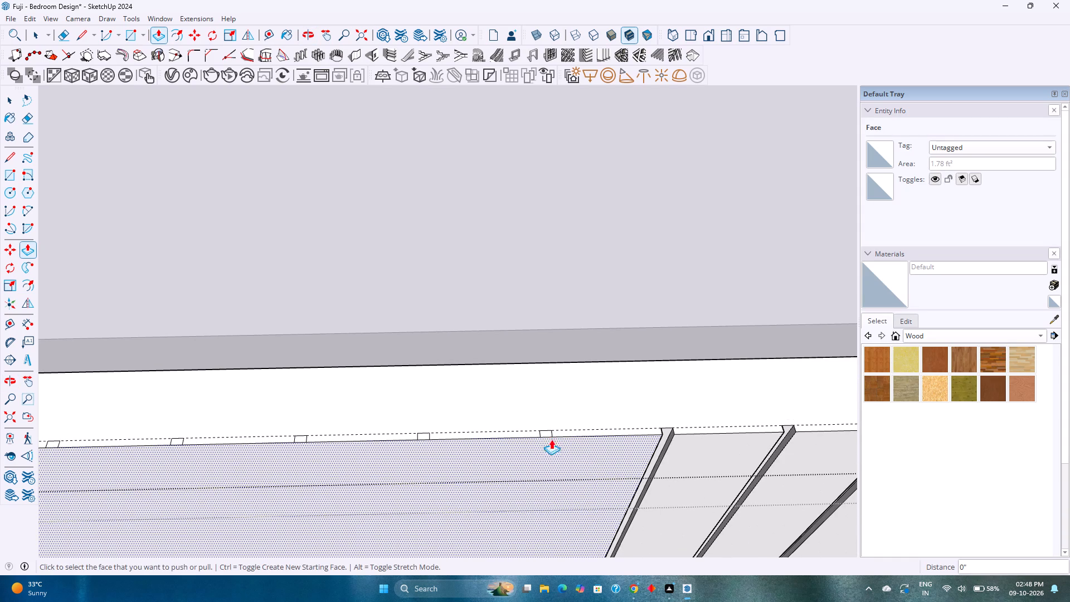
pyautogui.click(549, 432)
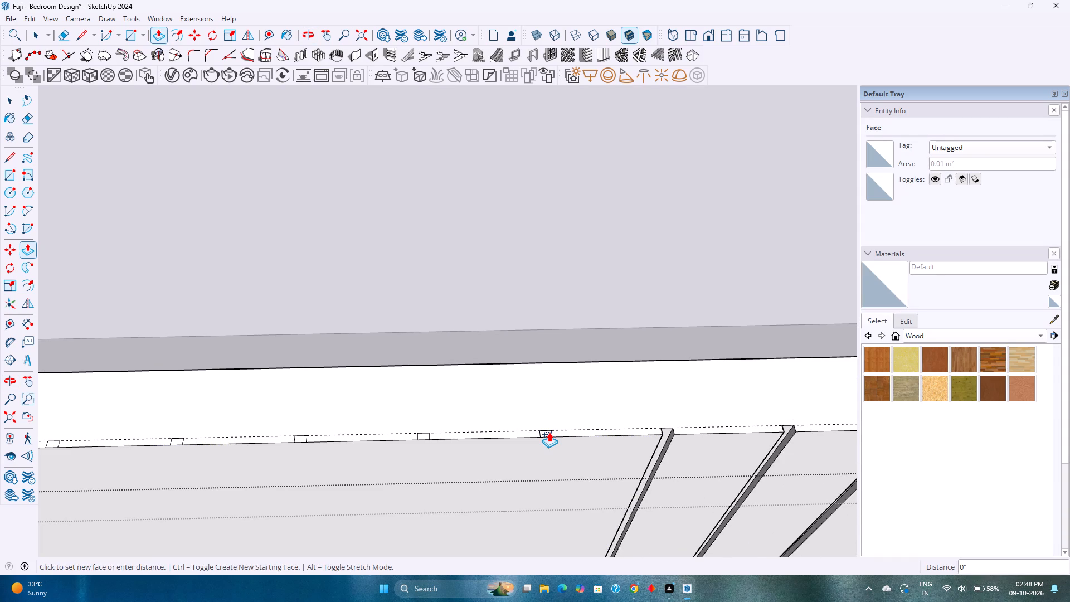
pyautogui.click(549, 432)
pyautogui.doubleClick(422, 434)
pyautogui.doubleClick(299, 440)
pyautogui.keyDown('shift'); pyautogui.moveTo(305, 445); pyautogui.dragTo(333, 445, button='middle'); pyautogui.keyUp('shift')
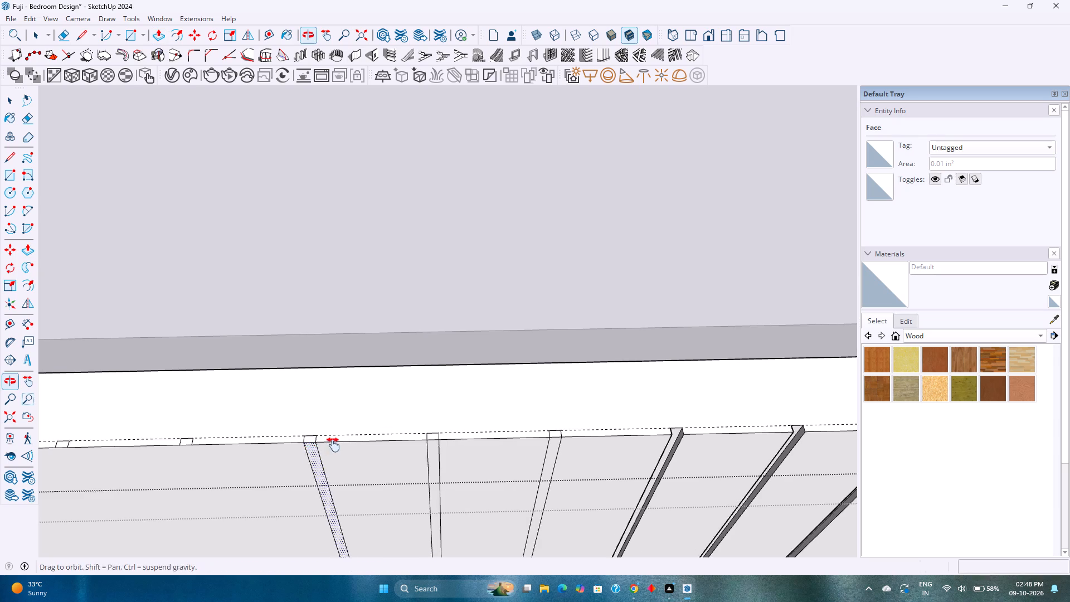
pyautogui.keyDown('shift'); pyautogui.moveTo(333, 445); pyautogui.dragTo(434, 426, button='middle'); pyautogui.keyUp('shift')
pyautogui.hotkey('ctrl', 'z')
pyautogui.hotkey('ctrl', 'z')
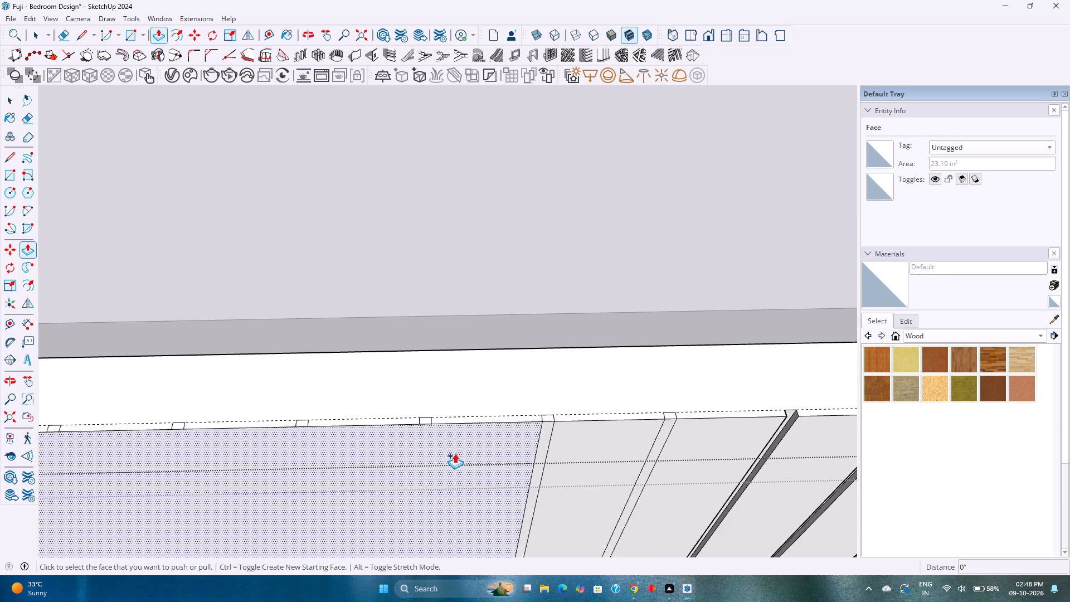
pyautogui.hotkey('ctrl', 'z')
# Restart Push/Pull and repeat the 2' 1" groove cut on the next three uncut rectangles toward the partition.
pyautogui.press('space')
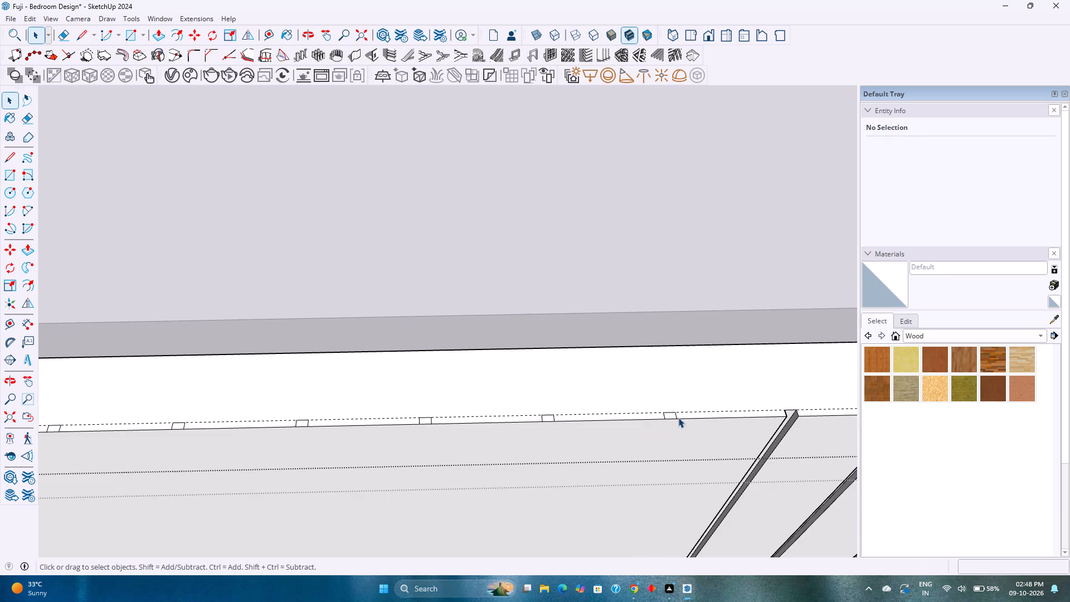
pyautogui.press('p')
pyautogui.doubleClick(672, 417)
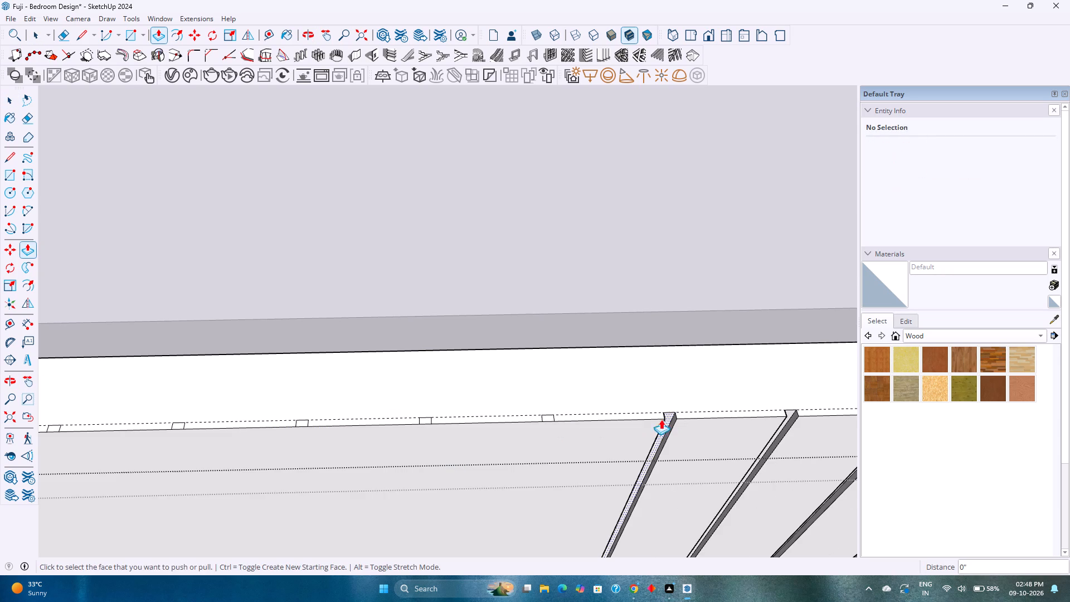
pyautogui.doubleClick(554, 420)
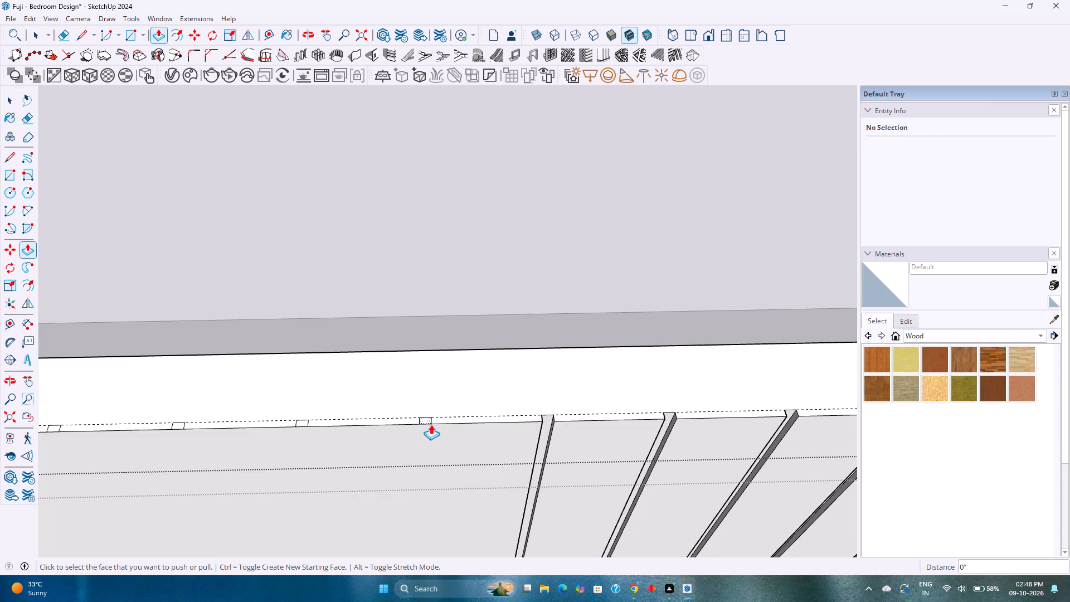
pyautogui.doubleClick(426, 422)
# Repeat the 2' 1" push on the remaining six small rectangles up to the one between the partition-side guides.
pyautogui.moveTo(388, 436); pyautogui.dragTo(576, 425, button='middle')
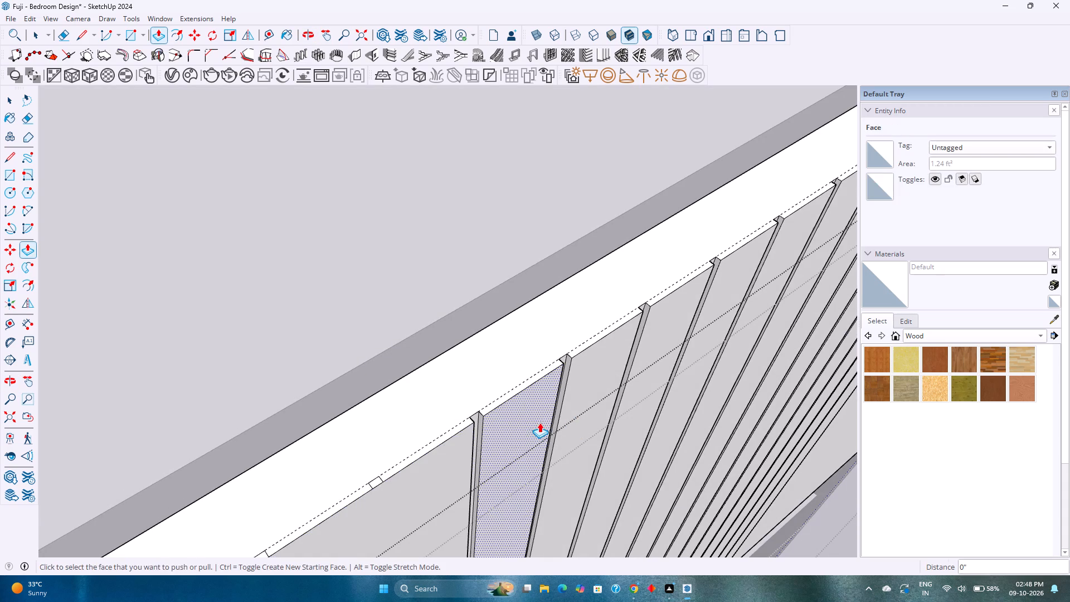
pyautogui.keyDown('shift'); pyautogui.moveTo(481, 441); pyautogui.dragTo(594, 357, button='middle'); pyautogui.keyUp('shift')
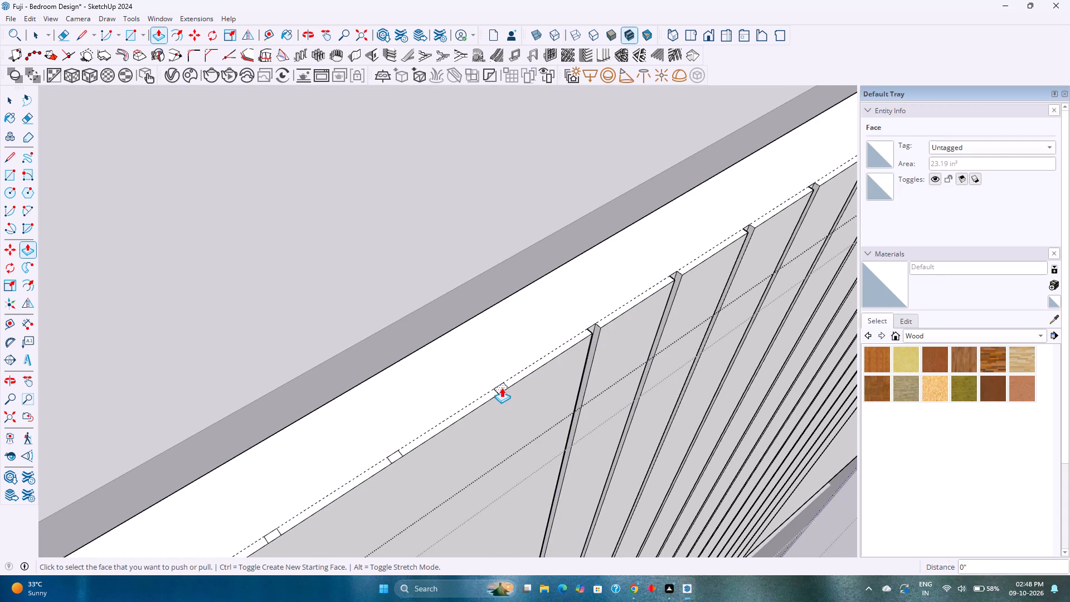
pyautogui.doubleClick(502, 387)
pyautogui.doubleClick(392, 457)
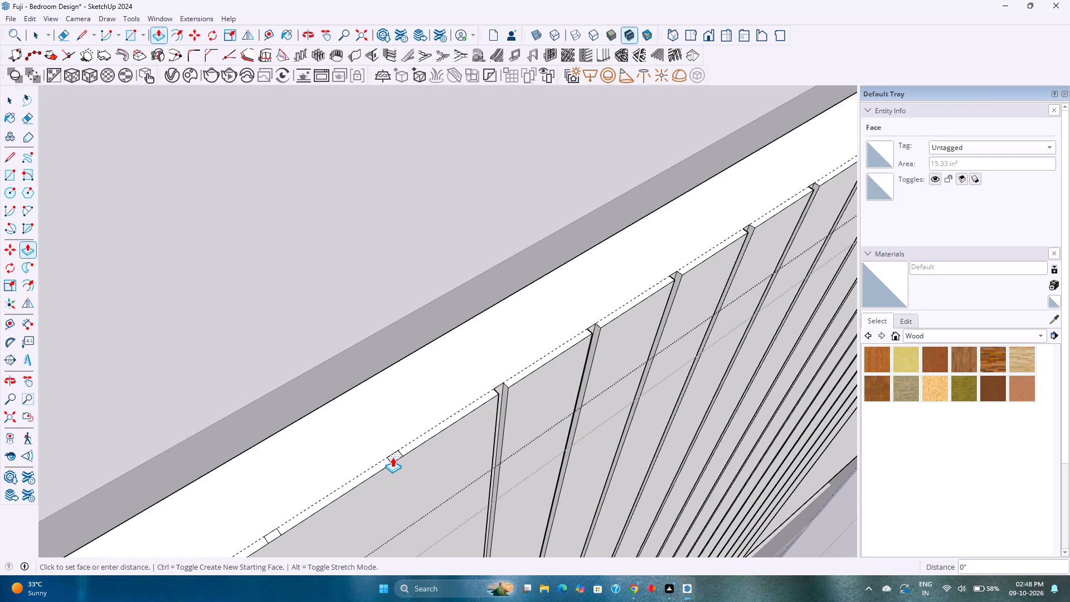
pyautogui.keyDown('shift'); pyautogui.moveTo(392, 459); pyautogui.dragTo(522, 324, button='middle'); pyautogui.keyUp('shift')
pyautogui.doubleClick(412, 394)
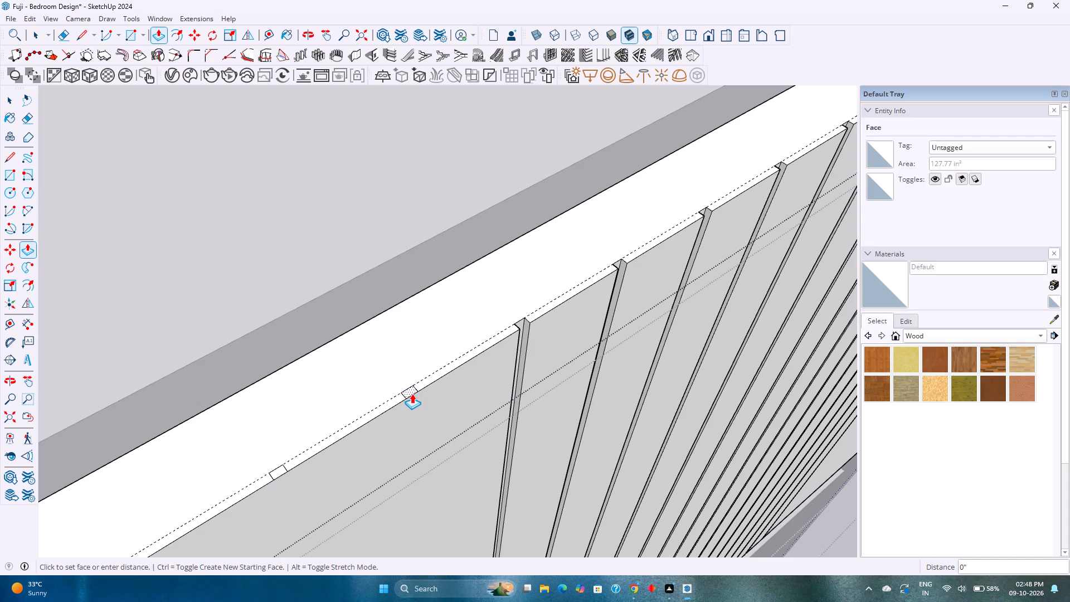
pyautogui.keyDown('shift'); pyautogui.moveTo(408, 415); pyautogui.dragTo(546, 314, button='middle'); pyautogui.keyUp('shift')
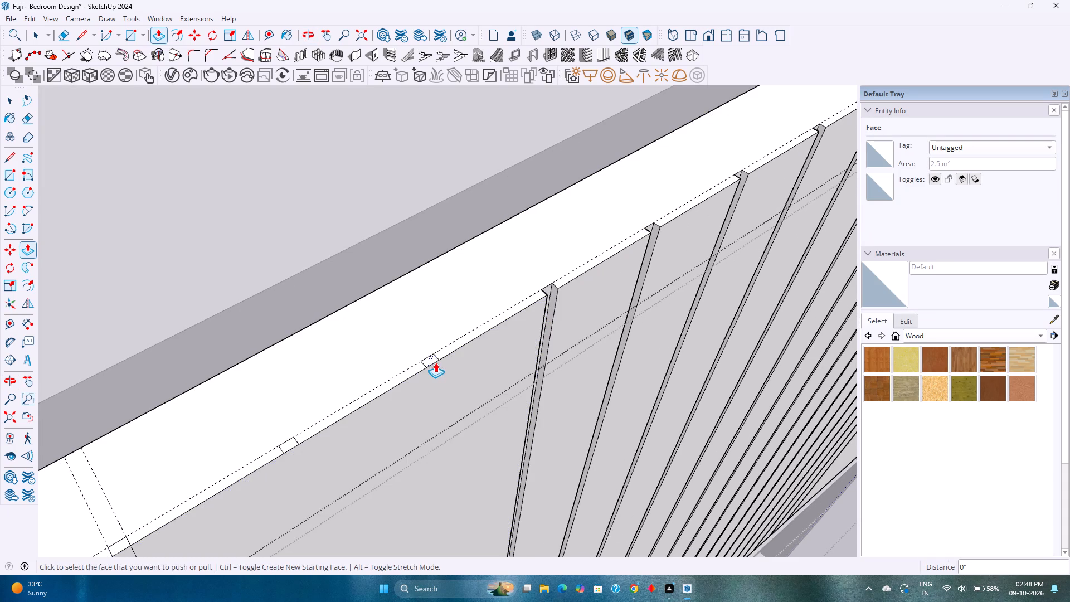
pyautogui.doubleClick(435, 361)
pyautogui.keyDown('shift'); pyautogui.moveTo(403, 399); pyautogui.dragTo(567, 278, button='middle'); pyautogui.keyUp('shift')
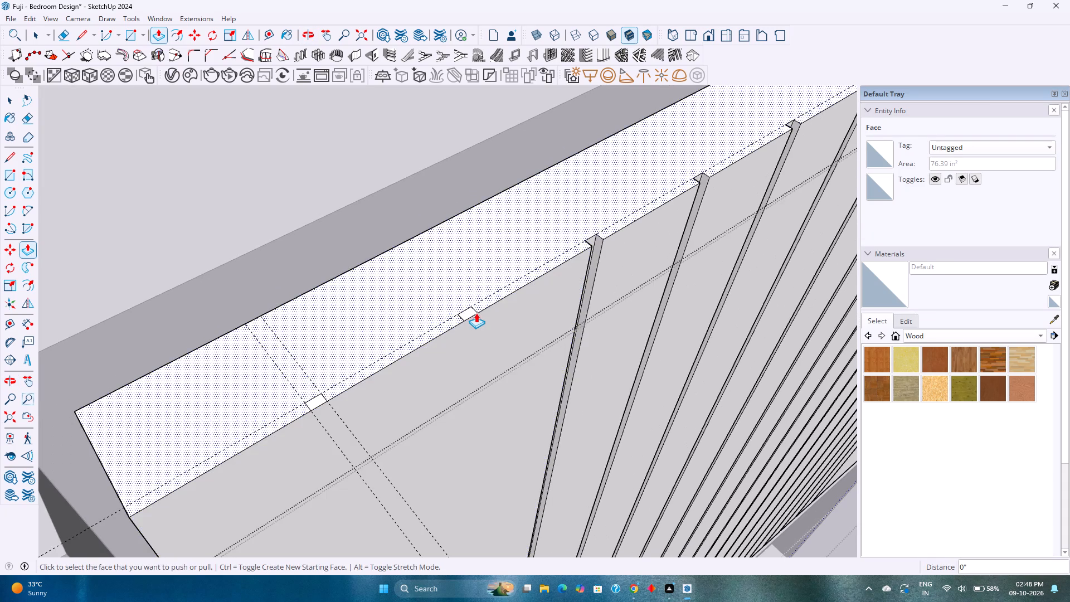
pyautogui.doubleClick(470, 315)
pyautogui.doubleClick(323, 399)
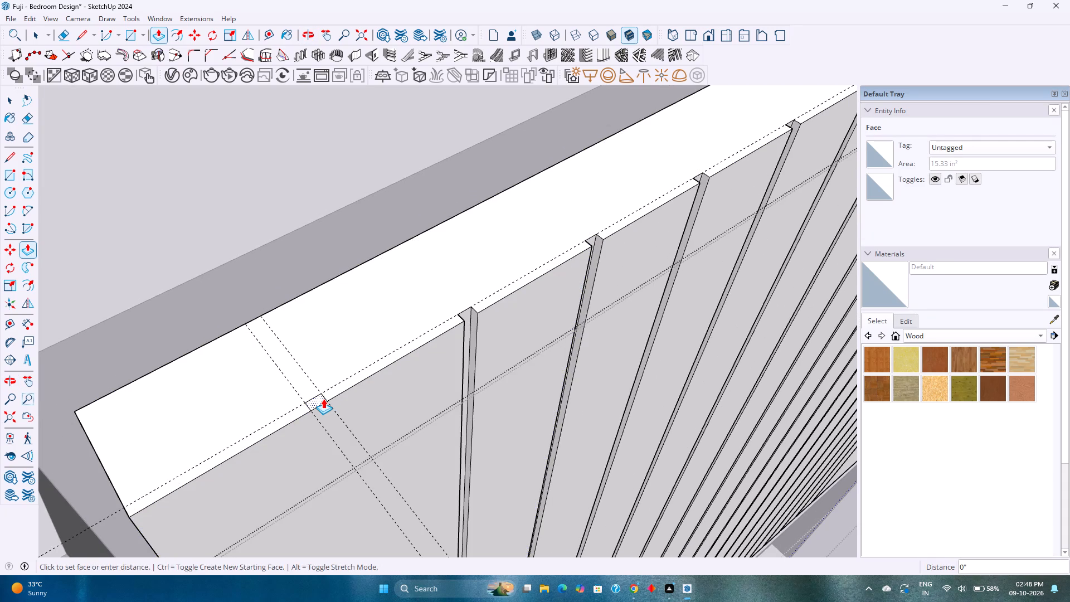
# Examine the grooved leaf against the wardrobe's other doors from the front and from above.
pyautogui.scroll(-2, 593, 392)
pyautogui.moveTo(593, 392); pyautogui.dragTo(402, 319, button='middle')
pyautogui.scroll(-9, 417, 311)
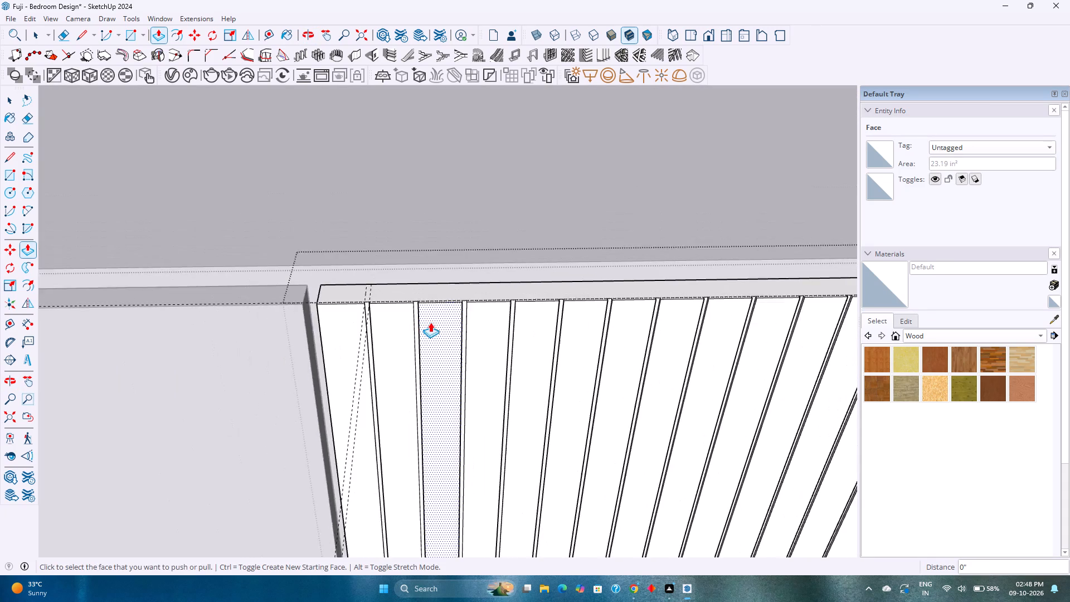
pyautogui.scroll(-20, 430, 322)
pyautogui.scroll(-2, 430, 322)
pyautogui.moveTo(543, 419); pyautogui.dragTo(492, 296, button='middle')
pyautogui.moveTo(401, 383); pyautogui.dragTo(623, 364, button='middle')
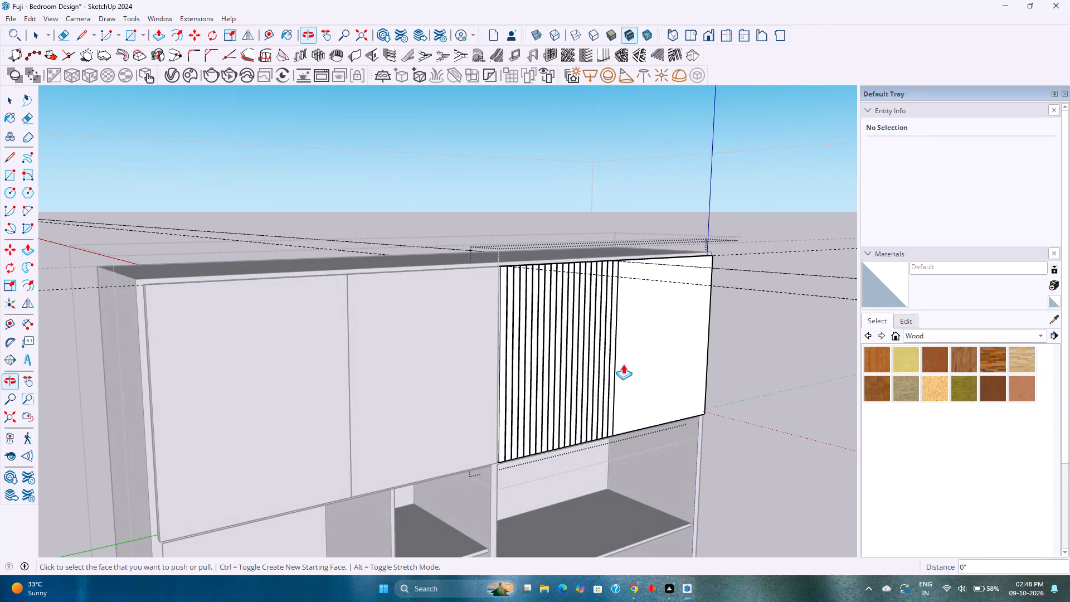
pyautogui.scroll(8, 606, 339)
pyautogui.moveTo(607, 339); pyautogui.dragTo(363, 407, button='middle')
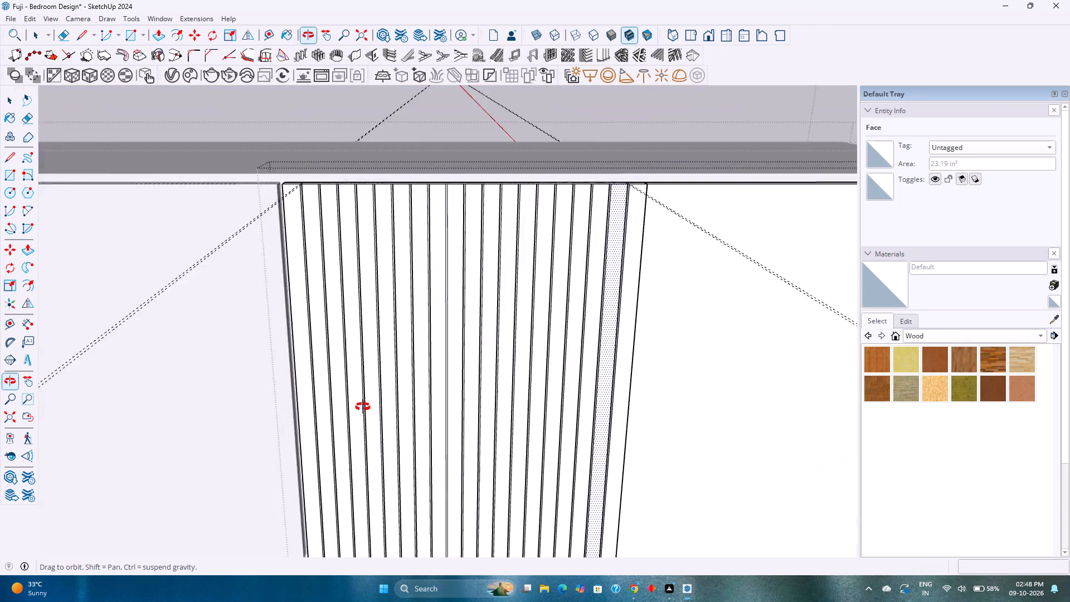
pyautogui.moveTo(363, 407); pyautogui.dragTo(235, 342, button='middle')
pyautogui.moveTo(551, 321); pyautogui.dragTo(501, 534, button='middle')
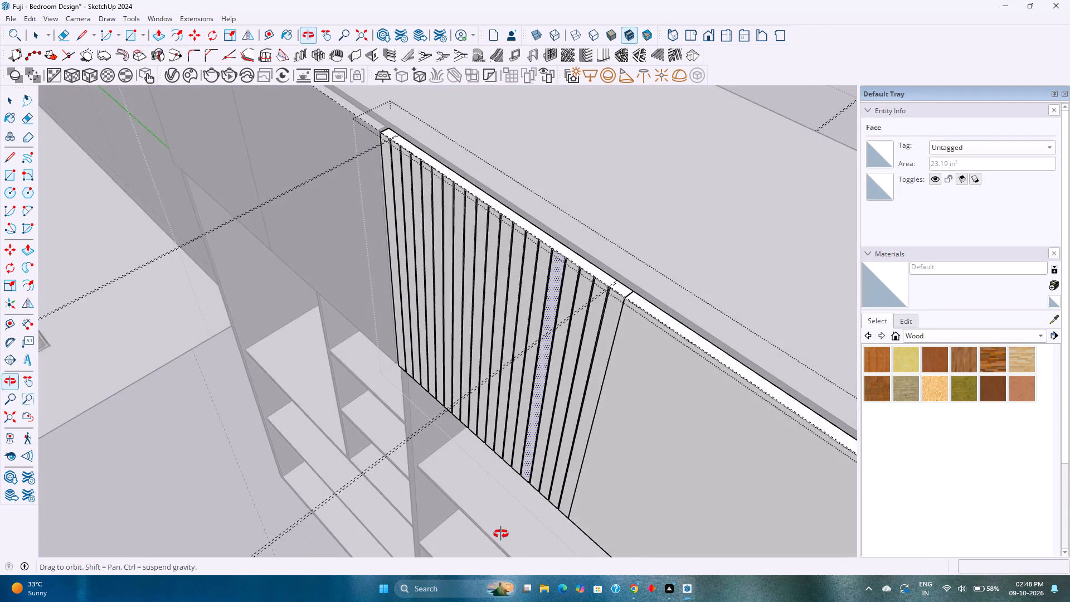
pyautogui.moveTo(501, 534); pyautogui.dragTo(515, 545, button='middle')
# Push the back face of the joint-side groove about 1/16" further into the leaf.
pyautogui.scroll(12, 609, 287)
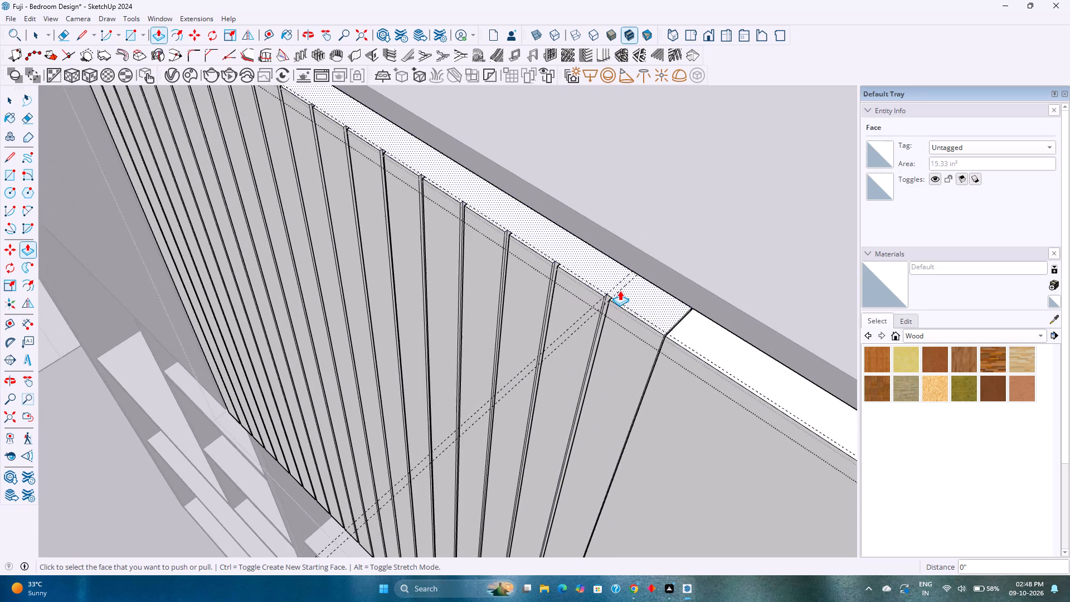
pyautogui.scroll(9, 619, 294)
pyautogui.moveTo(480, 358); pyautogui.dragTo(743, 314, button='middle')
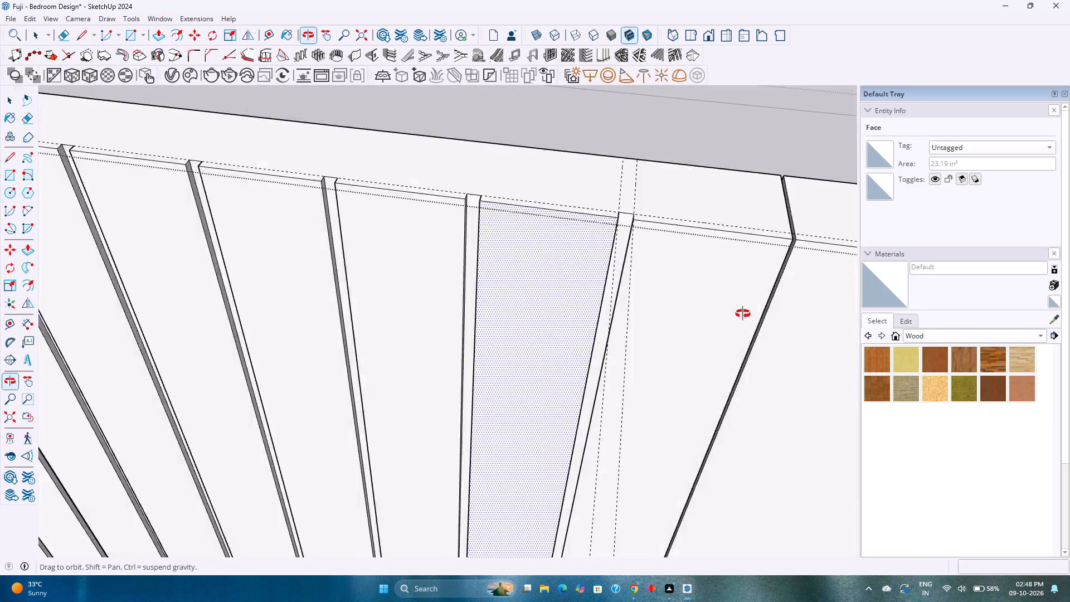
pyautogui.moveTo(743, 314); pyautogui.dragTo(627, 390, button='middle')
pyautogui.middleClick(639, 376)
pyautogui.scroll(7, 617, 307)
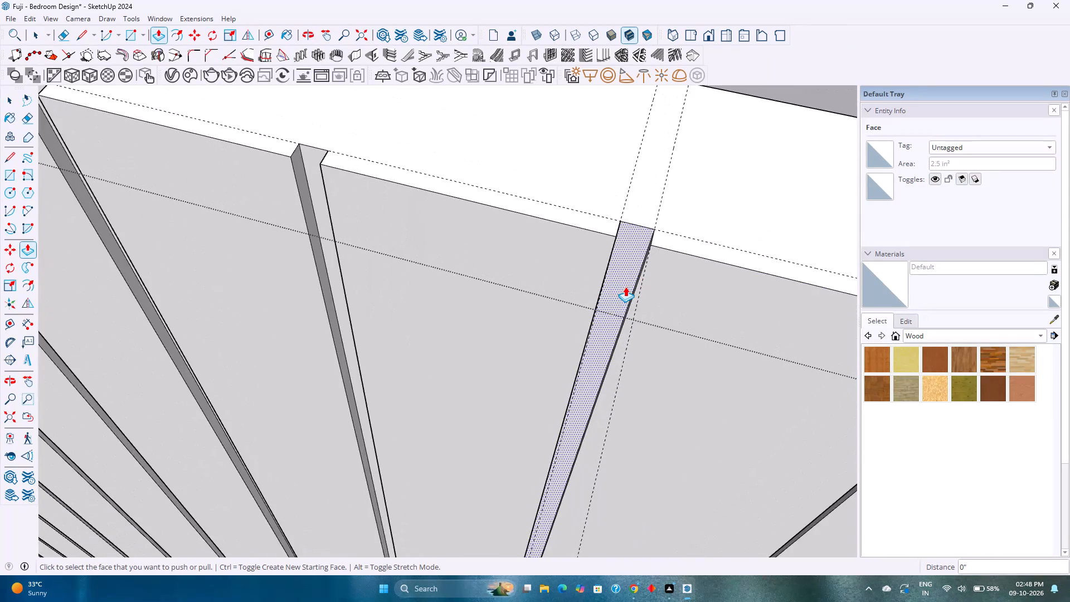
pyautogui.scroll(3, 625, 287)
pyautogui.keyDown('shift'); pyautogui.moveTo(618, 284); pyautogui.dragTo(500, 425, button='middle'); pyautogui.keyUp('shift')
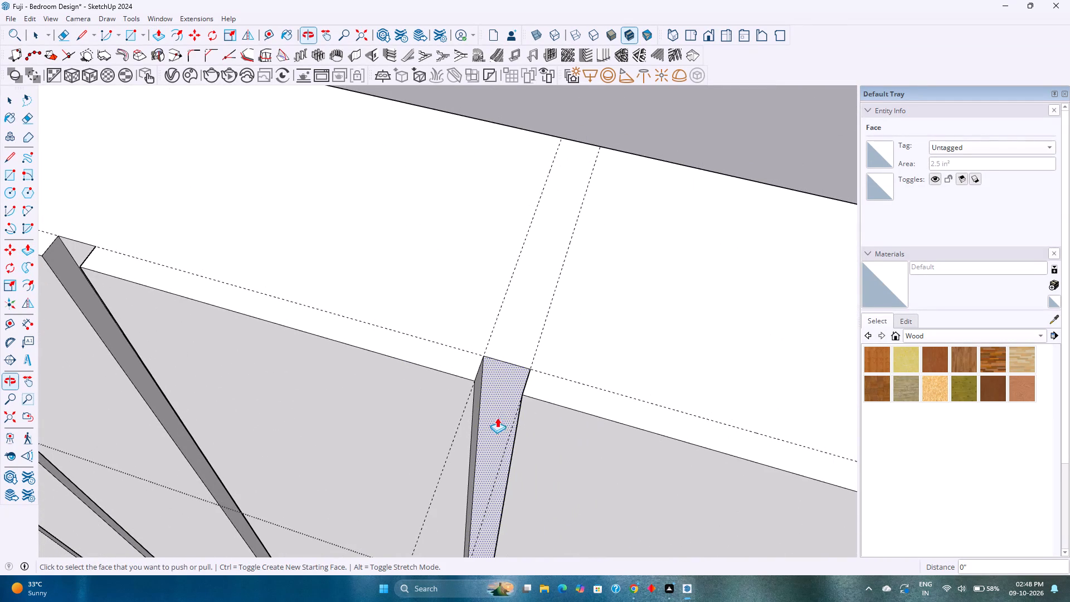
pyautogui.press('p')
pyautogui.click(499, 394)
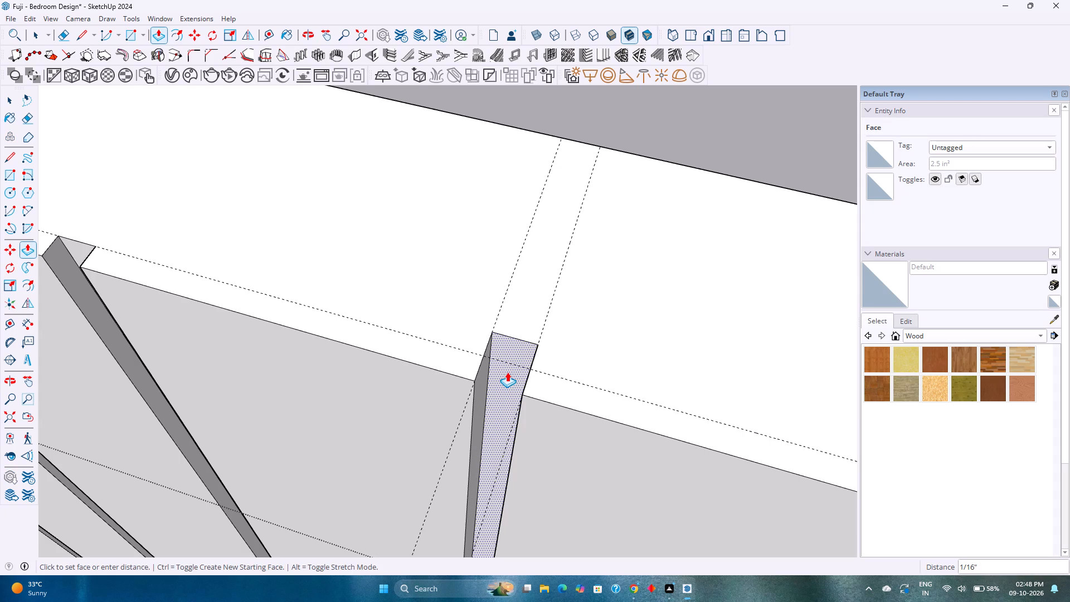
pyautogui.click(507, 372)
# Repeat the 1/16" push on the back faces of the next six grooves, working from the joint toward the partition.
pyautogui.keyDown('shift'); pyautogui.moveTo(375, 419); pyautogui.dragTo(522, 436, button='middle'); pyautogui.keyUp('shift')
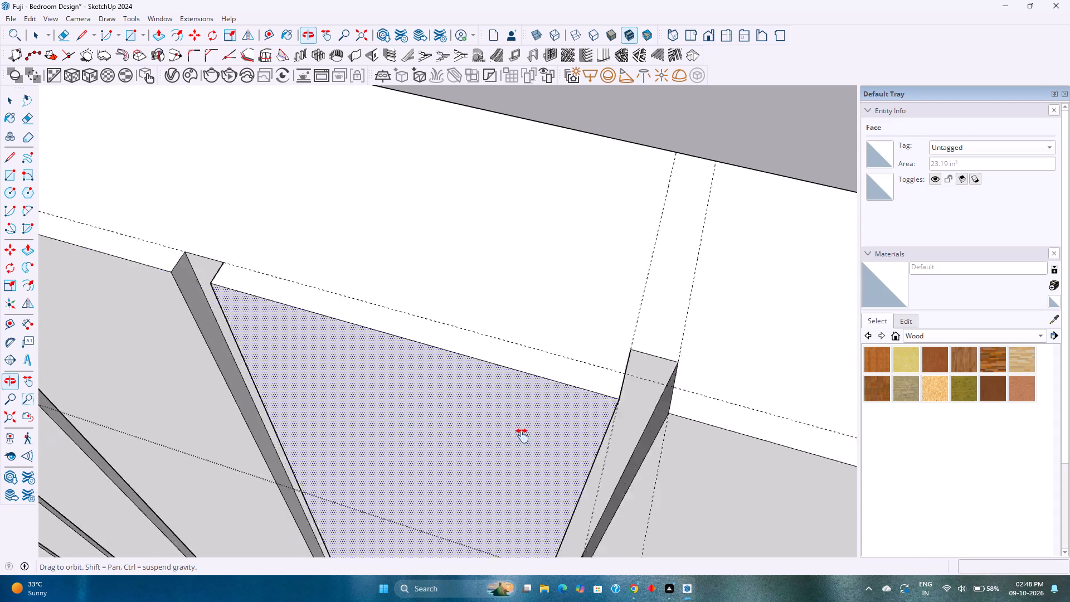
pyautogui.keyDown('shift'); pyautogui.moveTo(522, 436); pyautogui.dragTo(765, 448, button='middle'); pyautogui.keyUp('shift')
pyautogui.doubleClick(483, 341)
pyautogui.keyDown('shift'); pyautogui.moveTo(417, 380); pyautogui.dragTo(808, 510, button='middle'); pyautogui.keyUp('shift')
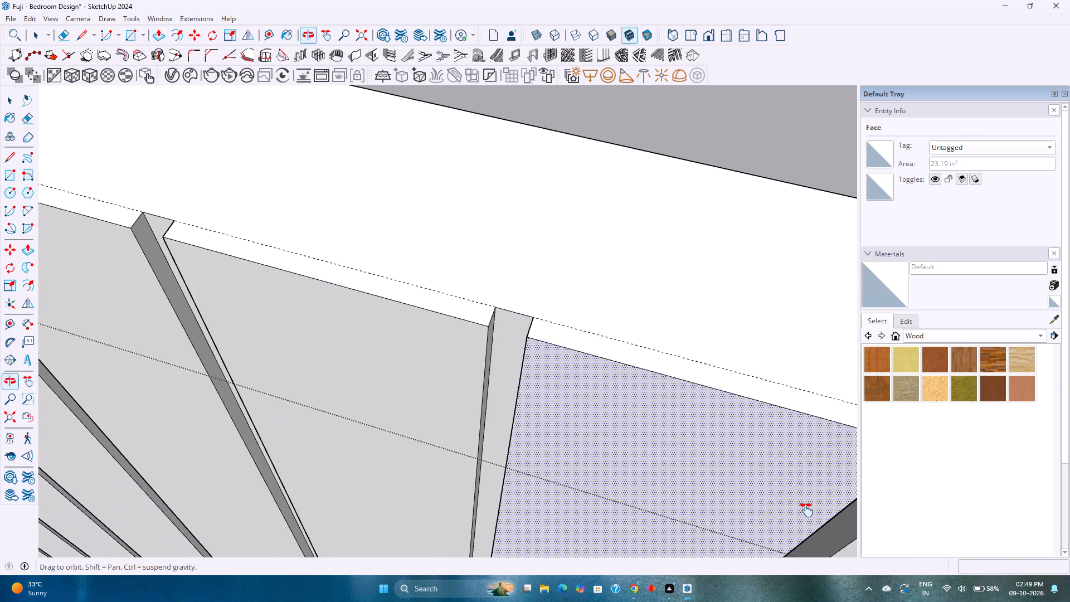
pyautogui.doubleClick(541, 336)
pyautogui.keyDown('shift'); pyautogui.moveTo(461, 358); pyautogui.dragTo(736, 454, button='middle'); pyautogui.keyUp('shift')
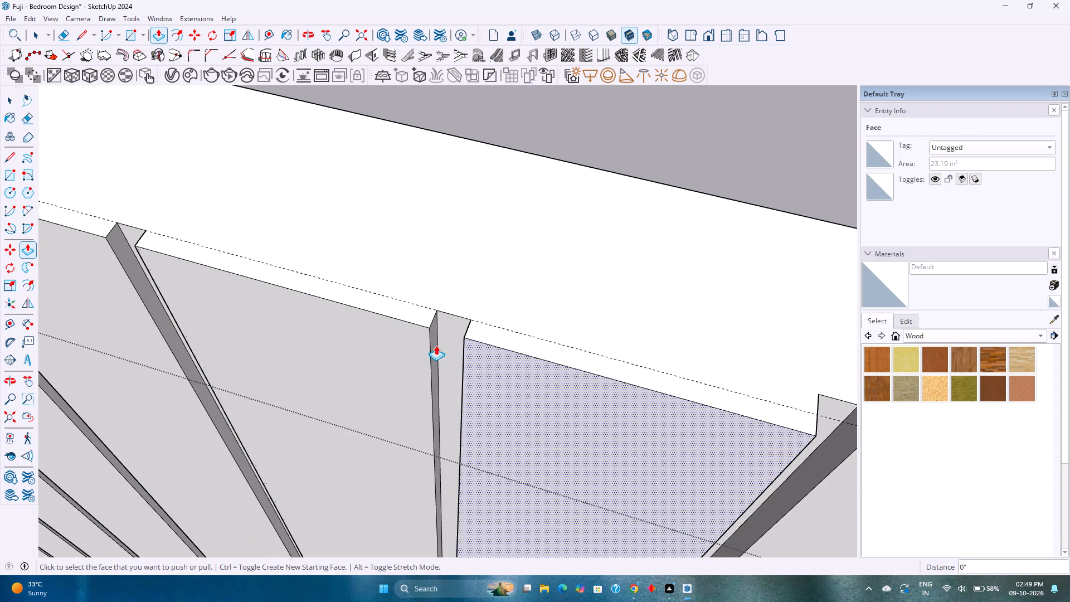
pyautogui.doubleClick(444, 335)
pyautogui.keyDown('shift'); pyautogui.moveTo(388, 360); pyautogui.dragTo(745, 463, button='middle'); pyautogui.keyUp('shift')
pyautogui.doubleClick(489, 360)
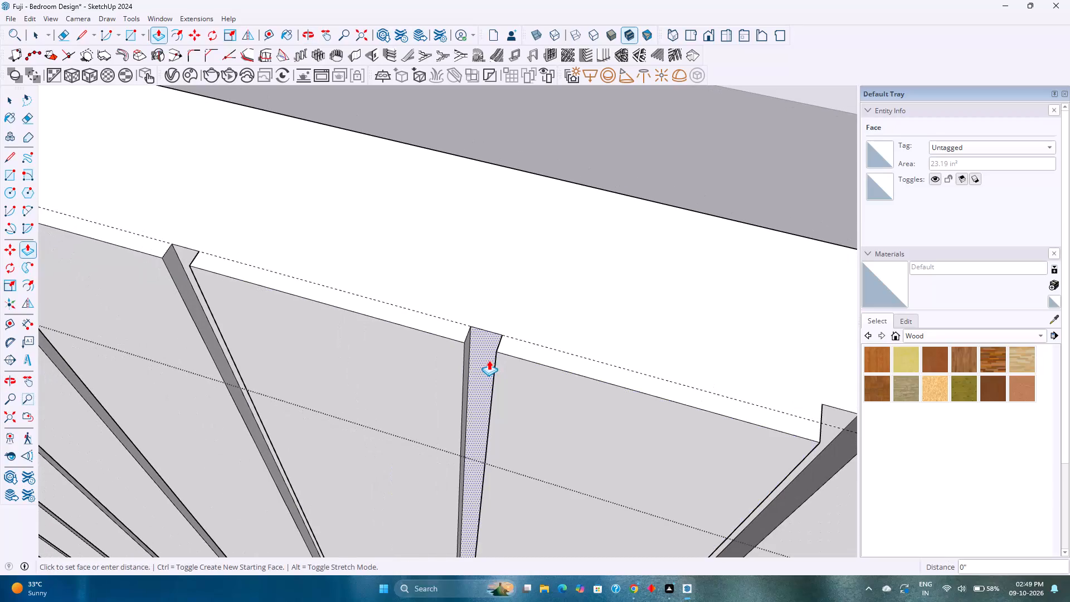
pyautogui.keyDown('shift'); pyautogui.moveTo(449, 374); pyautogui.dragTo(784, 466, button='middle'); pyautogui.keyUp('shift')
pyautogui.doubleClick(502, 391)
pyautogui.keyDown('shift'); pyautogui.moveTo(468, 405); pyautogui.dragTo(746, 531, button='middle'); pyautogui.keyUp('shift')
pyautogui.doubleClick(524, 427)
# Deepen the following six grooves by the same 1/16", continuing toward the partition.
pyautogui.scroll(-2, 483, 436)
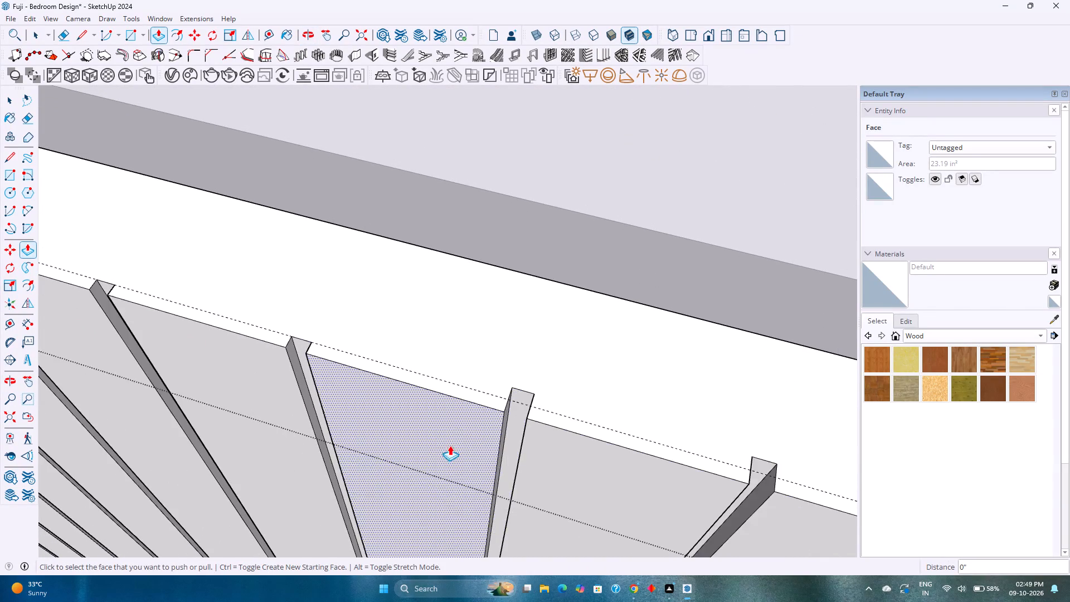
pyautogui.keyDown('shift'); pyautogui.moveTo(450, 445); pyautogui.dragTo(757, 540, button='middle'); pyautogui.keyUp('shift')
pyautogui.doubleClick(626, 456)
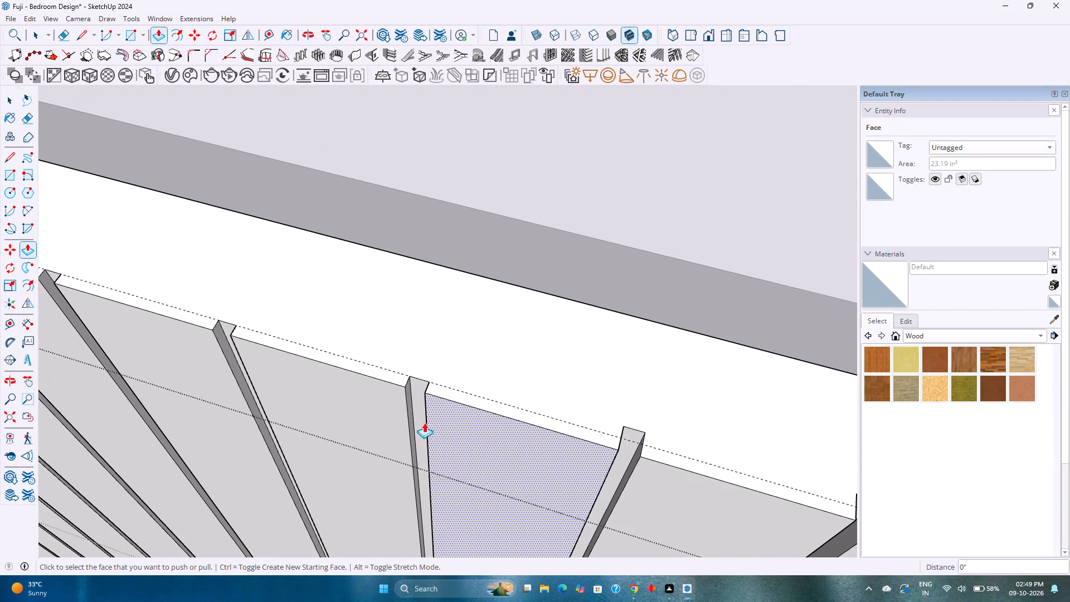
pyautogui.doubleClick(419, 421)
pyautogui.keyDown('shift'); pyautogui.moveTo(419, 421); pyautogui.dragTo(839, 505, button='middle'); pyautogui.keyUp('shift')
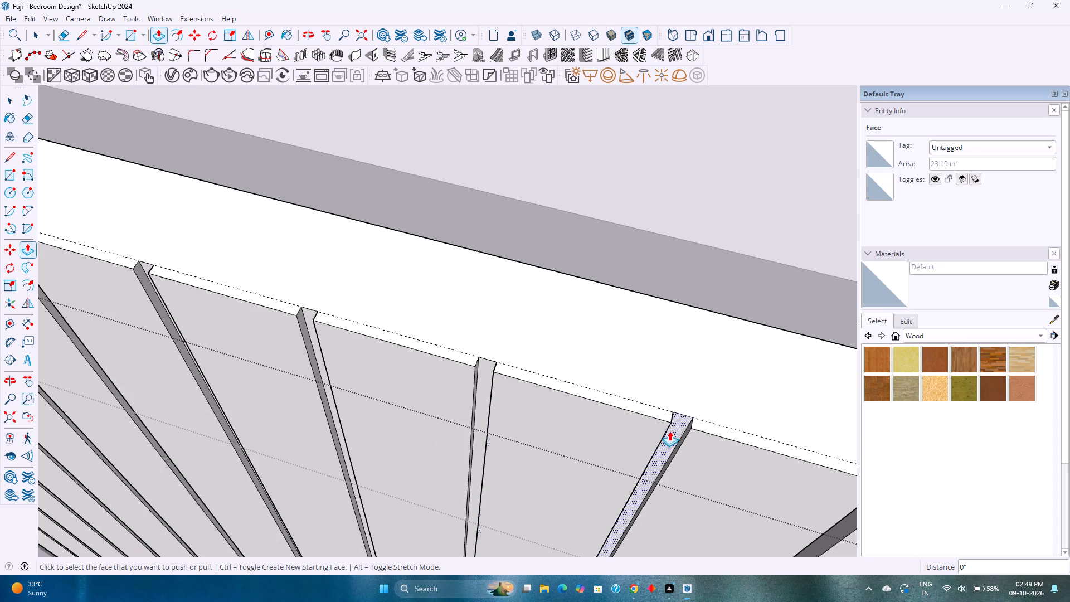
pyautogui.doubleClick(673, 430)
pyautogui.doubleClick(480, 372)
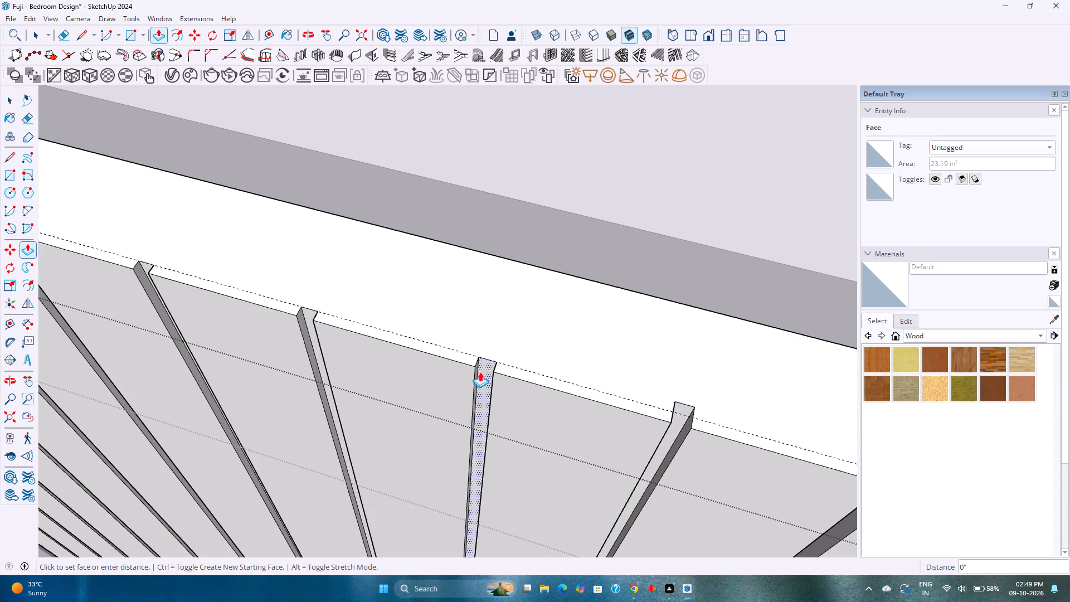
pyautogui.keyDown('shift'); pyautogui.moveTo(444, 387); pyautogui.dragTo(765, 534, button='middle'); pyautogui.keyUp('shift')
pyautogui.doubleClick(635, 467)
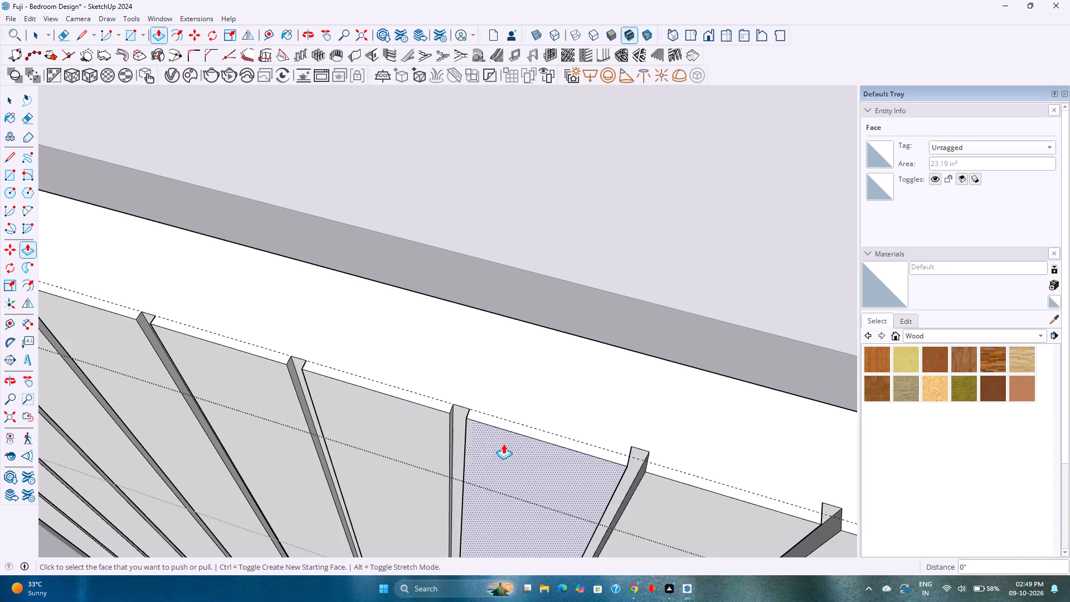
pyautogui.doubleClick(456, 438)
# Push the back faces of the last six grooves 1/16" deeper, ending at the one between the partition-side guides.
pyautogui.keyDown('shift'); pyautogui.moveTo(455, 438); pyautogui.dragTo(743, 525, button='middle'); pyautogui.keyUp('shift')
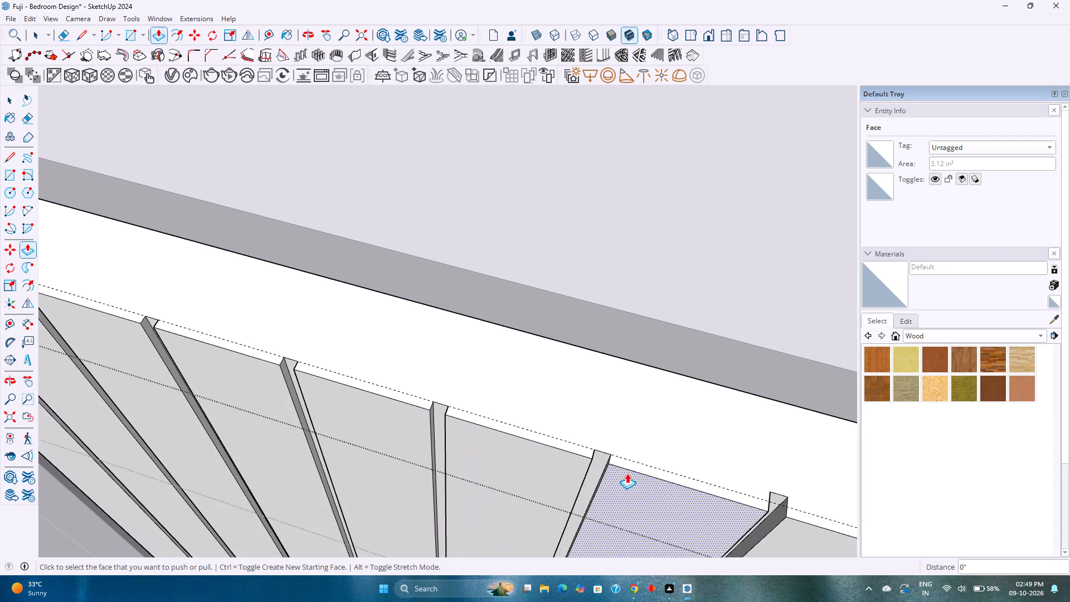
pyautogui.doubleClick(601, 466)
pyautogui.doubleClick(441, 419)
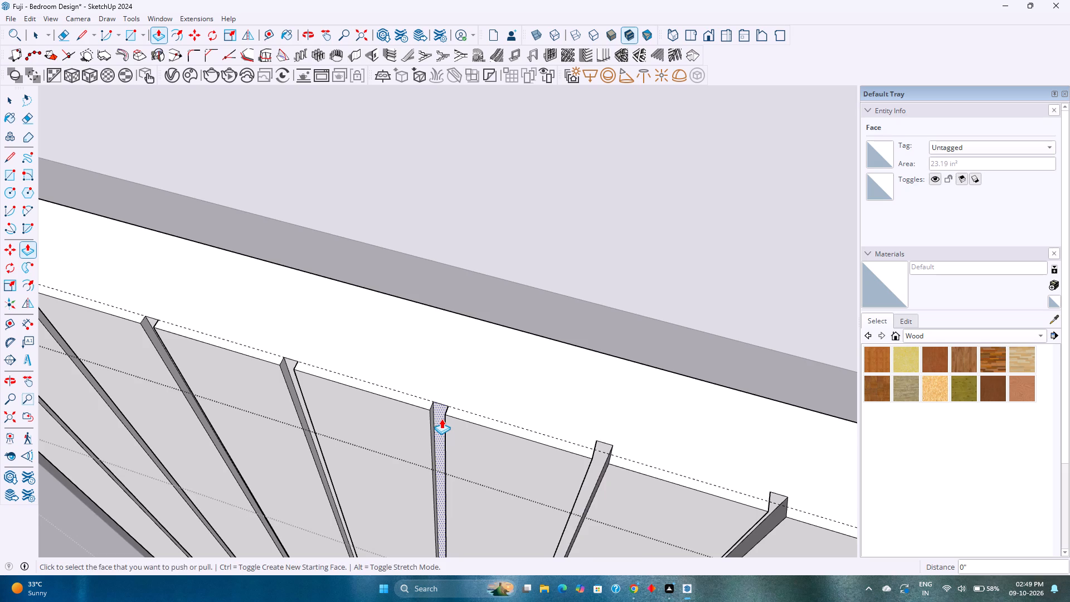
pyautogui.keyDown('shift'); pyautogui.moveTo(440, 421); pyautogui.dragTo(795, 537, button='middle'); pyautogui.keyUp('shift')
pyautogui.doubleClick(648, 489)
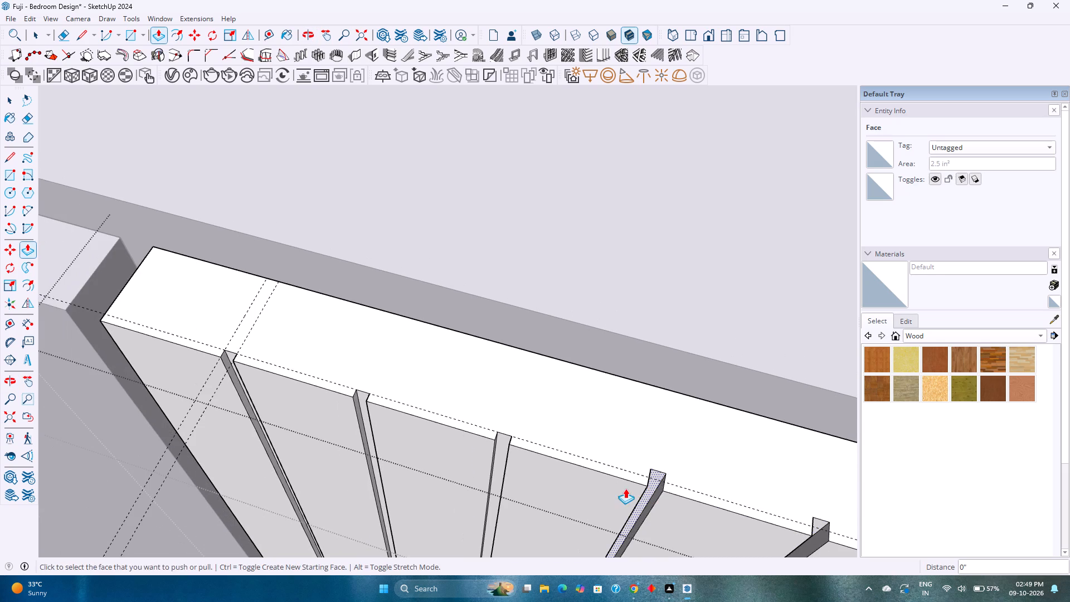
pyautogui.doubleClick(501, 456)
pyautogui.keyDown('shift'); pyautogui.moveTo(499, 457); pyautogui.dragTo(567, 487, button='middle'); pyautogui.keyUp('shift')
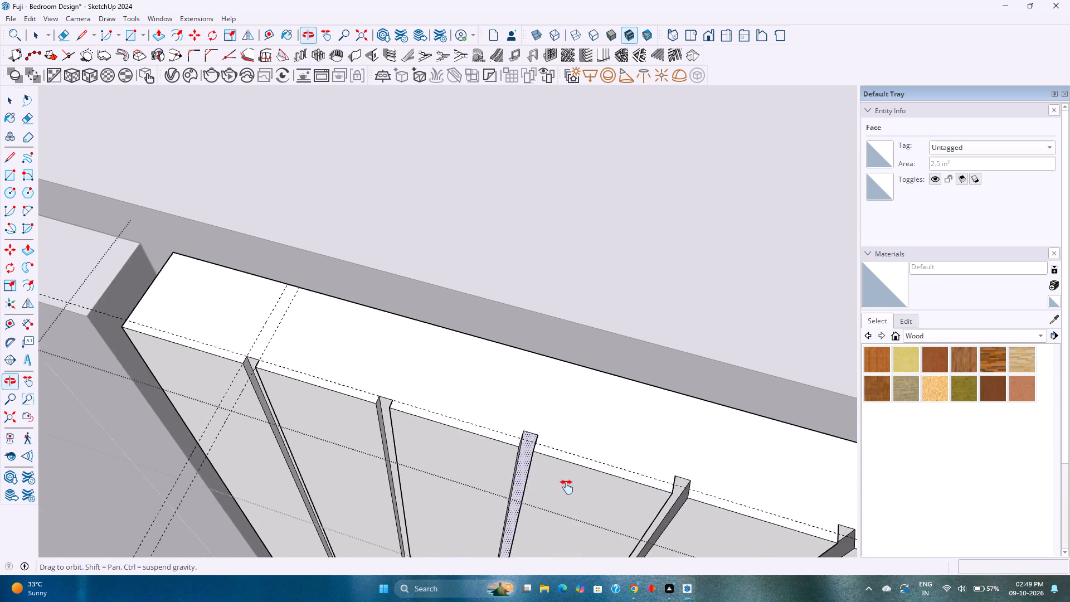
pyautogui.keyDown('shift'); pyautogui.moveTo(567, 487); pyautogui.dragTo(737, 556, button='middle'); pyautogui.keyUp('shift')
pyautogui.doubleClick(612, 508)
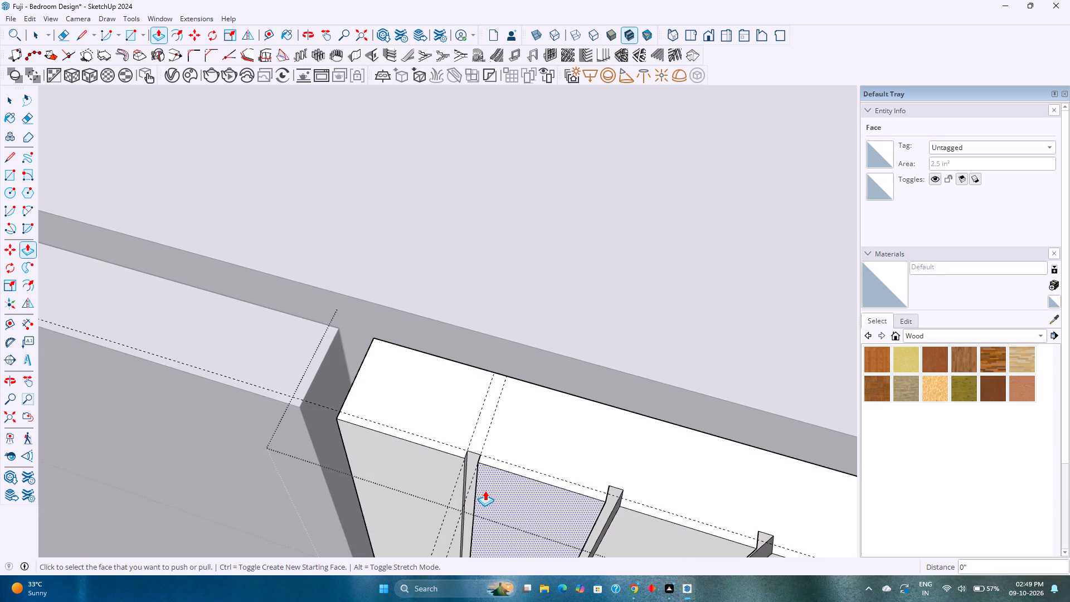
pyautogui.doubleClick(471, 461)
pyautogui.press('space')
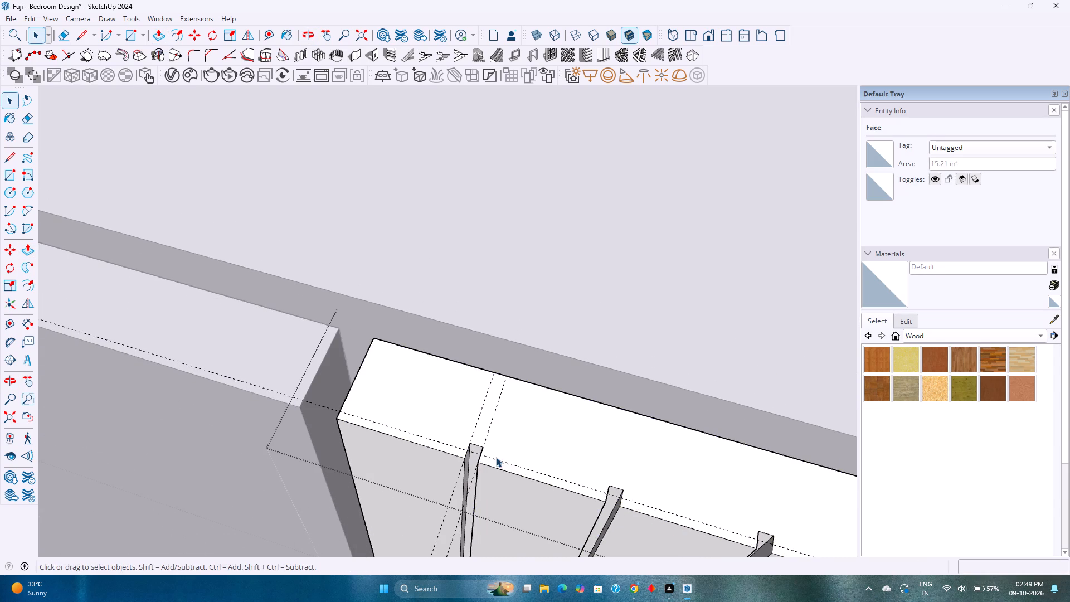
# Select the two guides that frame the groove nearest the joint between the two leaves.
pyautogui.scroll(-5, 496, 457)
pyautogui.keyDown('shift'); pyautogui.moveTo(512, 475); pyautogui.dragTo(263, 461, button='middle'); pyautogui.keyUp('shift')
pyautogui.scroll(-11, 278, 446)
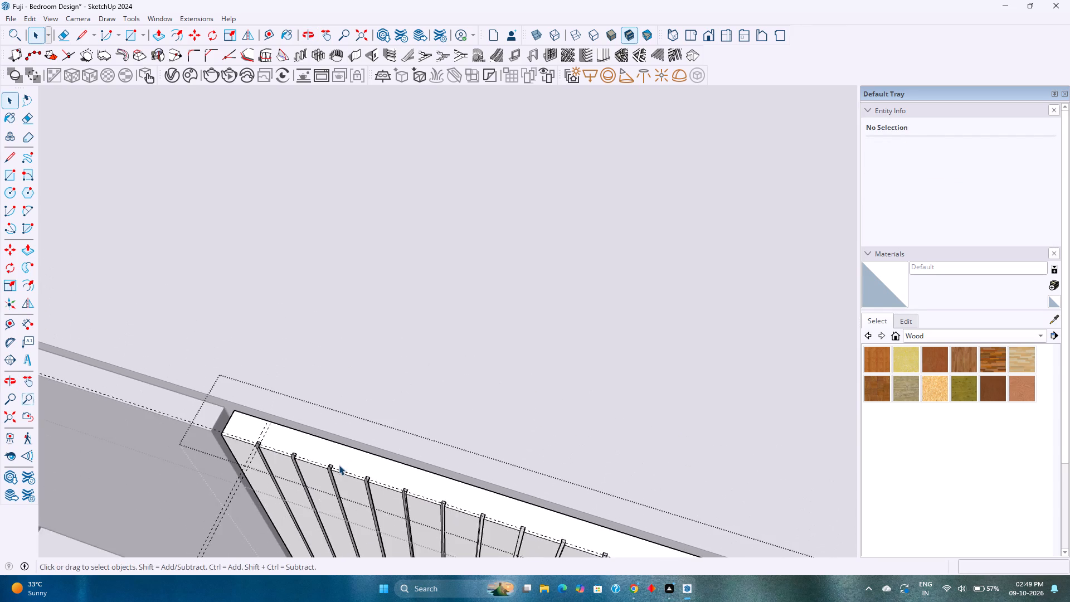
pyautogui.scroll(-8, 339, 465)
pyautogui.keyDown('shift'); pyautogui.moveTo(405, 482); pyautogui.dragTo(323, 379, button='middle'); pyautogui.keyUp('shift')
pyautogui.scroll(-8, 317, 369)
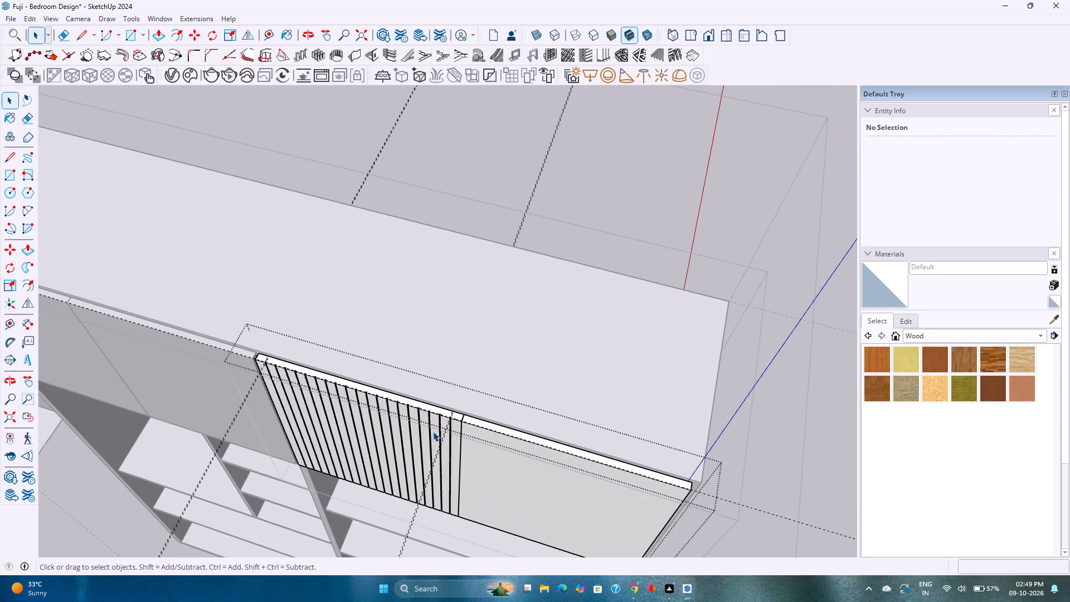
pyautogui.scroll(12, 544, 457)
pyautogui.moveTo(444, 391); pyautogui.dragTo(526, 449, button='middle')
pyautogui.scroll(5, 401, 383)
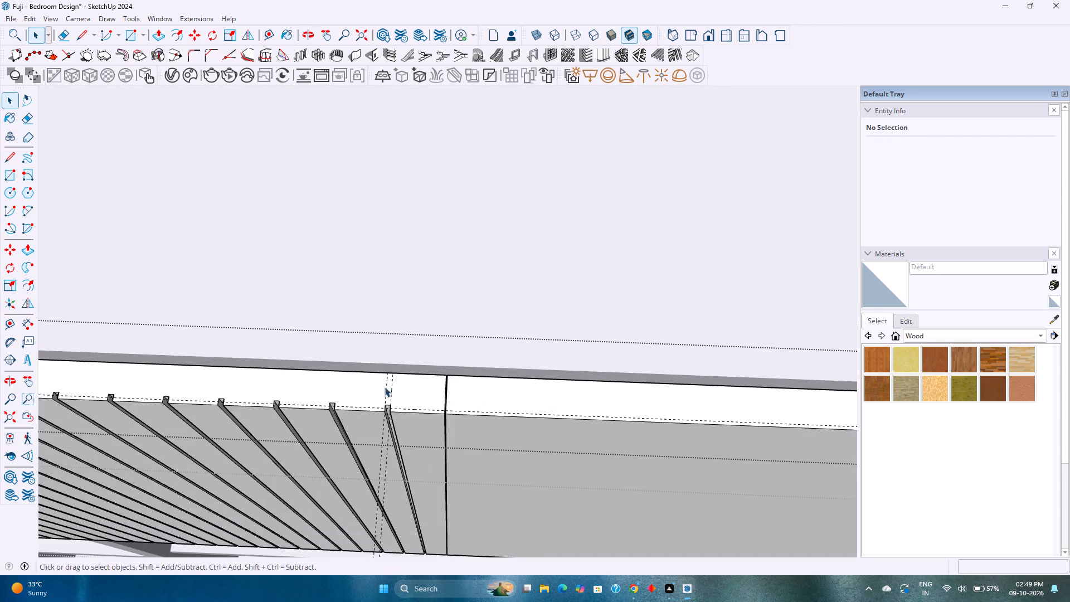
pyautogui.scroll(16, 385, 387)
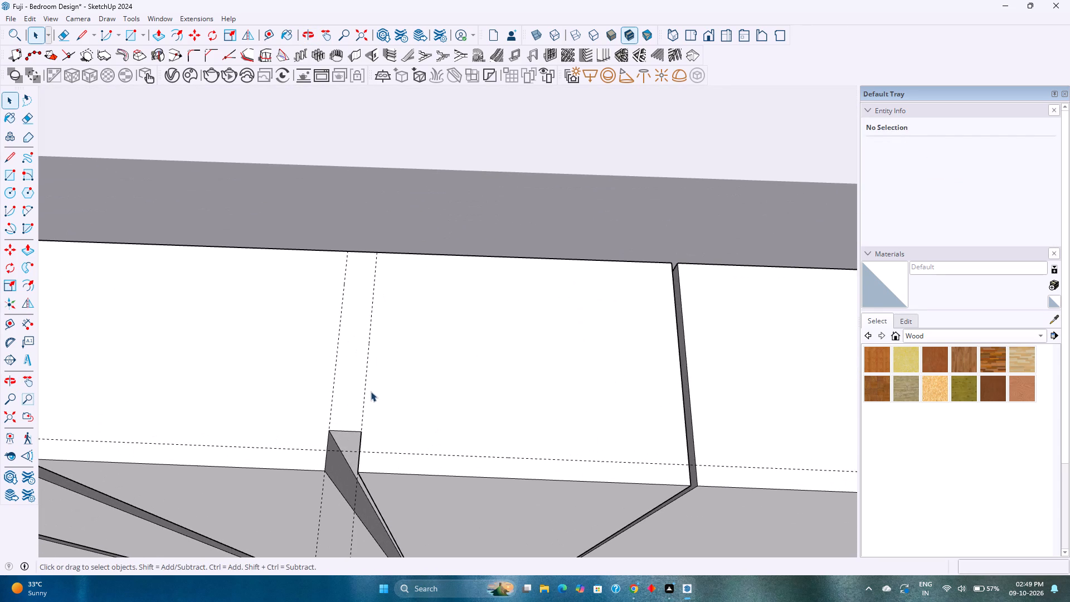
pyautogui.click(367, 385)
pyautogui.keyDown('ctrl'); pyautogui.click(332, 383); pyautogui.keyUp('ctrl')
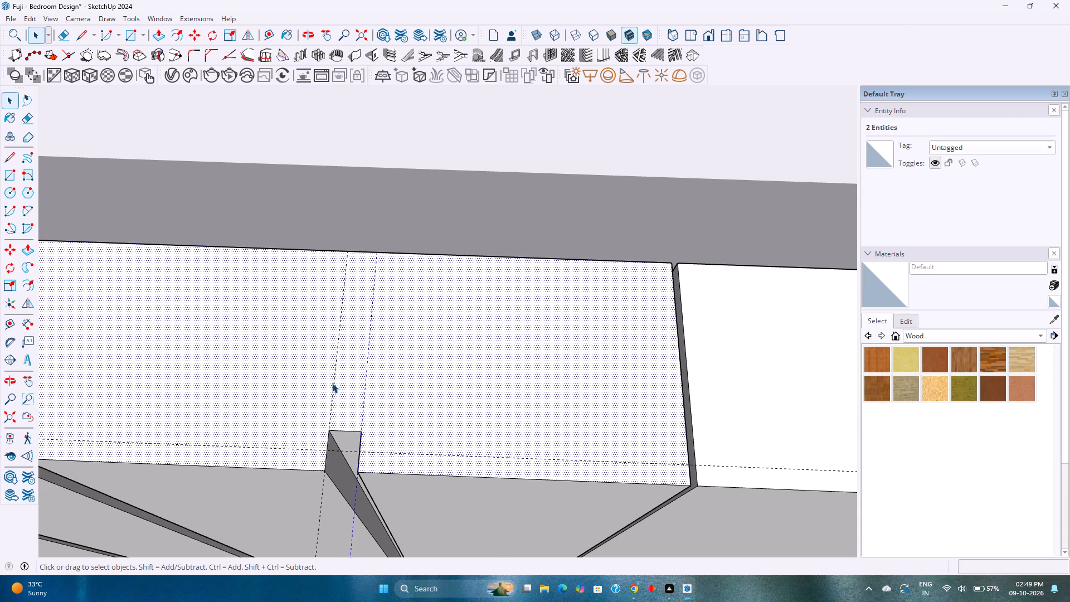
pyautogui.click(334, 380)
pyautogui.keyDown('ctrl'); pyautogui.click(367, 379); pyautogui.keyUp('ctrl')
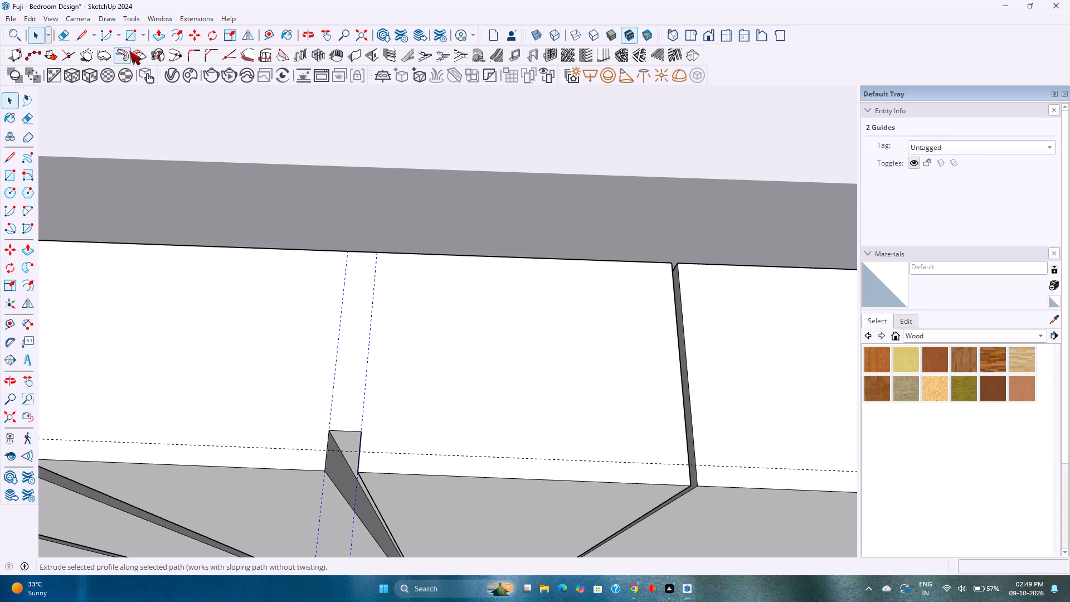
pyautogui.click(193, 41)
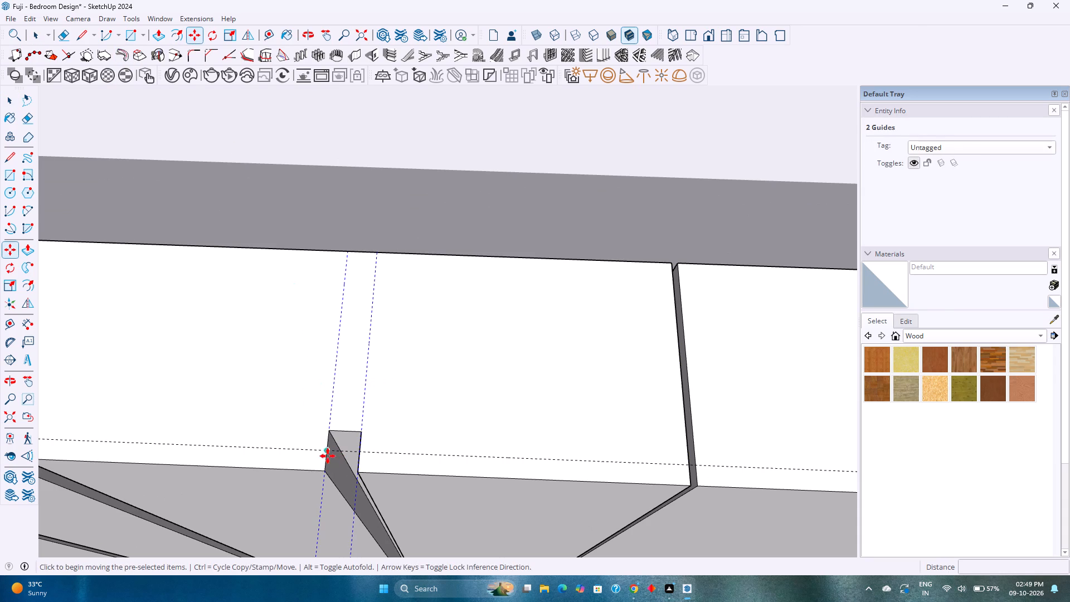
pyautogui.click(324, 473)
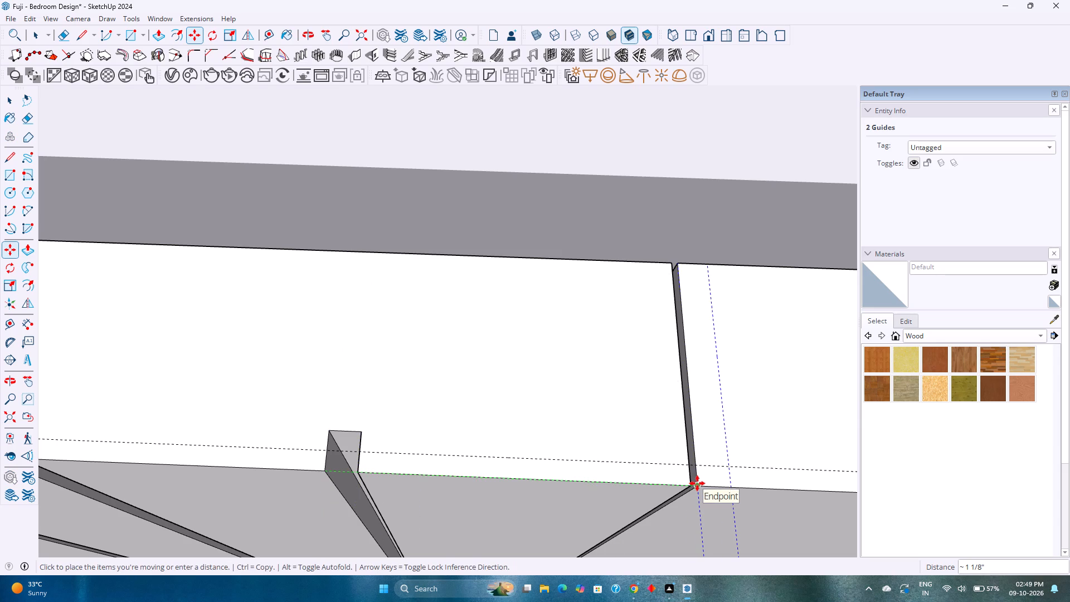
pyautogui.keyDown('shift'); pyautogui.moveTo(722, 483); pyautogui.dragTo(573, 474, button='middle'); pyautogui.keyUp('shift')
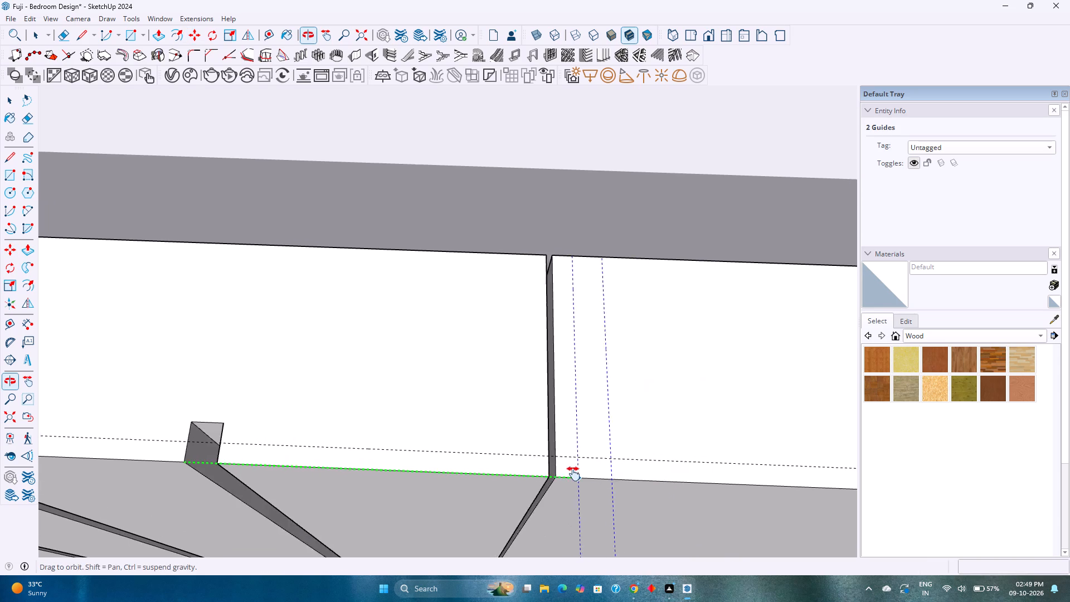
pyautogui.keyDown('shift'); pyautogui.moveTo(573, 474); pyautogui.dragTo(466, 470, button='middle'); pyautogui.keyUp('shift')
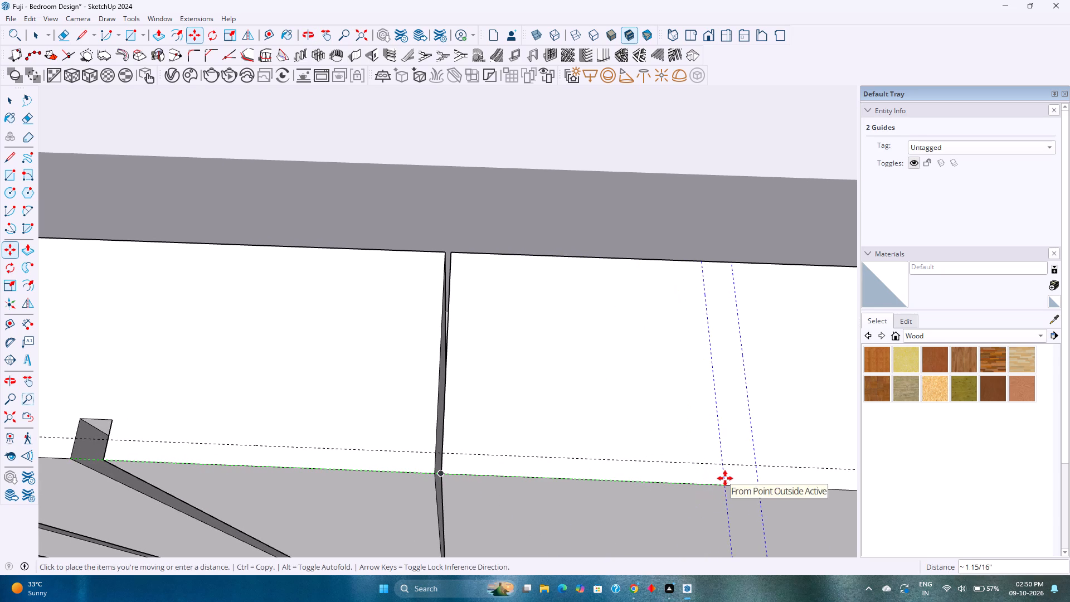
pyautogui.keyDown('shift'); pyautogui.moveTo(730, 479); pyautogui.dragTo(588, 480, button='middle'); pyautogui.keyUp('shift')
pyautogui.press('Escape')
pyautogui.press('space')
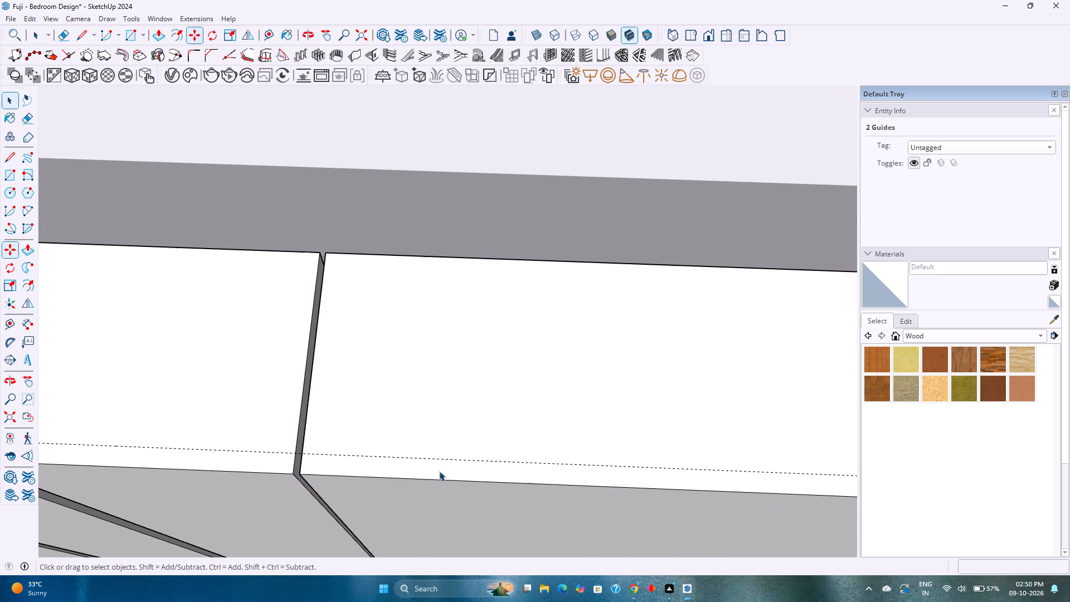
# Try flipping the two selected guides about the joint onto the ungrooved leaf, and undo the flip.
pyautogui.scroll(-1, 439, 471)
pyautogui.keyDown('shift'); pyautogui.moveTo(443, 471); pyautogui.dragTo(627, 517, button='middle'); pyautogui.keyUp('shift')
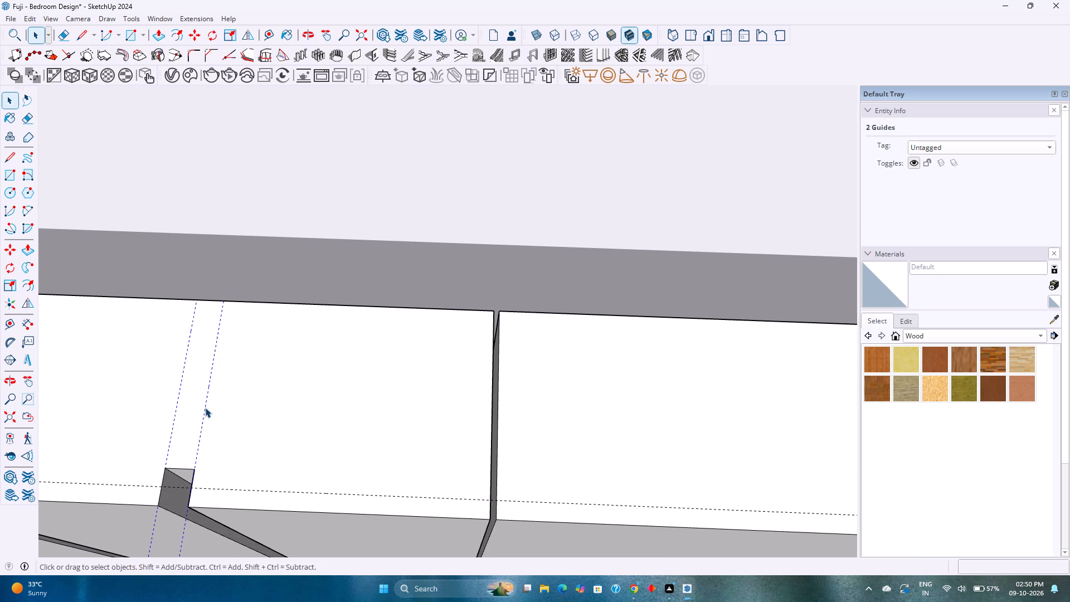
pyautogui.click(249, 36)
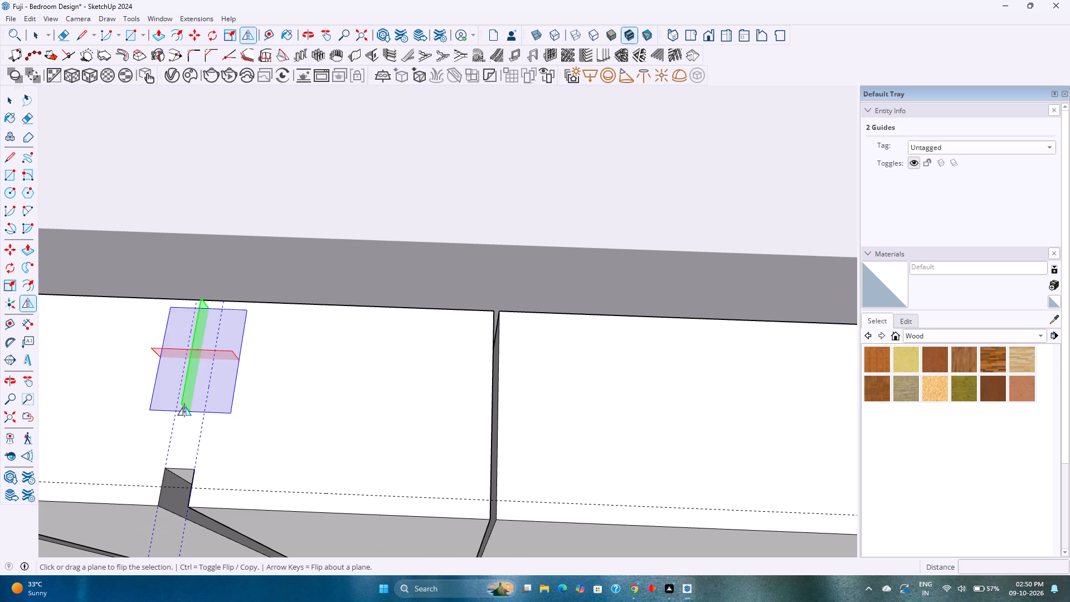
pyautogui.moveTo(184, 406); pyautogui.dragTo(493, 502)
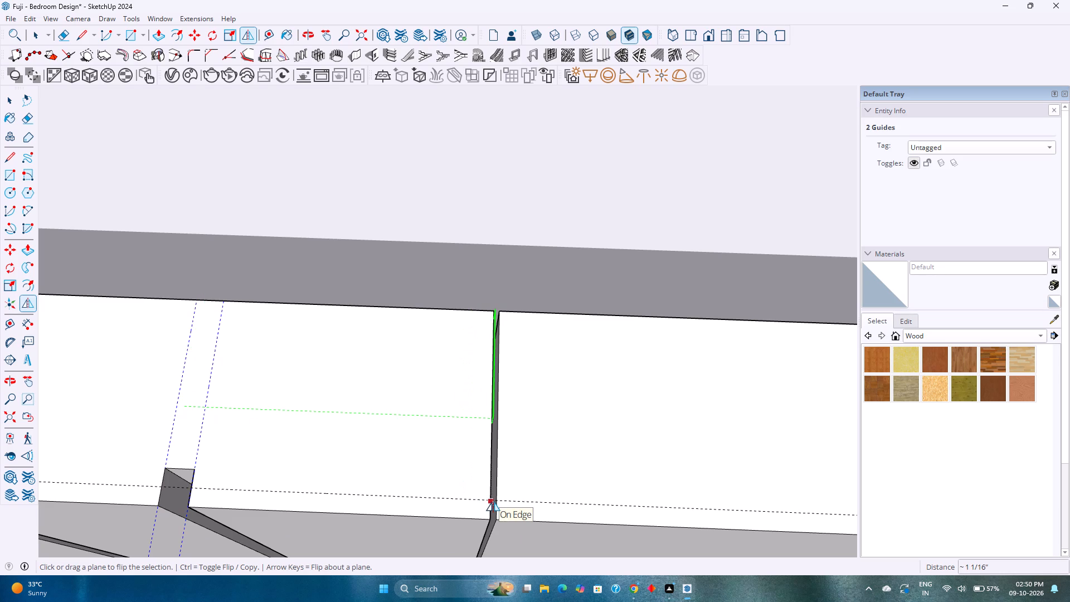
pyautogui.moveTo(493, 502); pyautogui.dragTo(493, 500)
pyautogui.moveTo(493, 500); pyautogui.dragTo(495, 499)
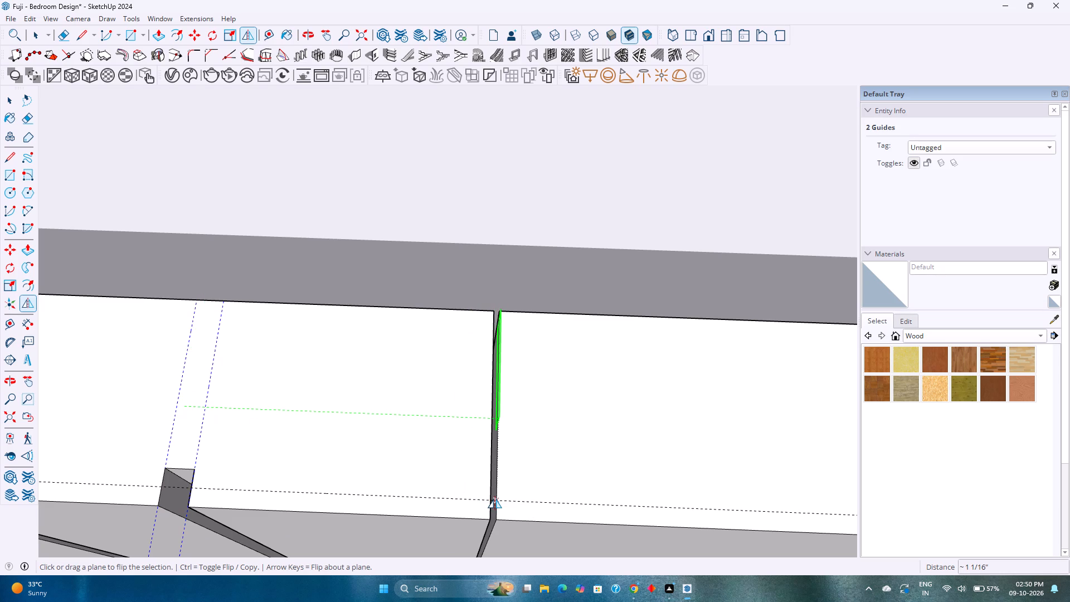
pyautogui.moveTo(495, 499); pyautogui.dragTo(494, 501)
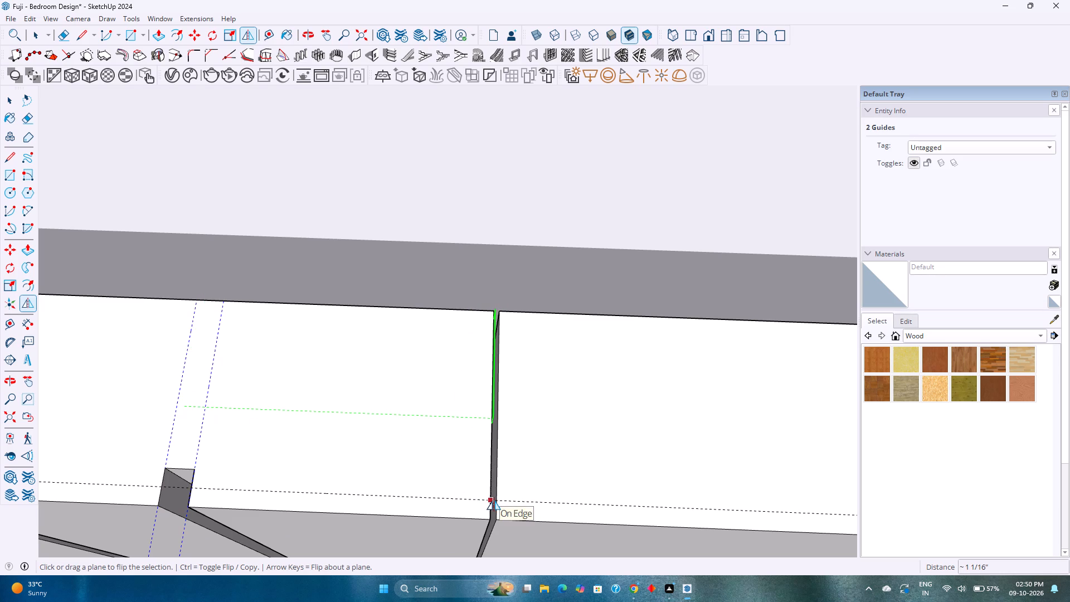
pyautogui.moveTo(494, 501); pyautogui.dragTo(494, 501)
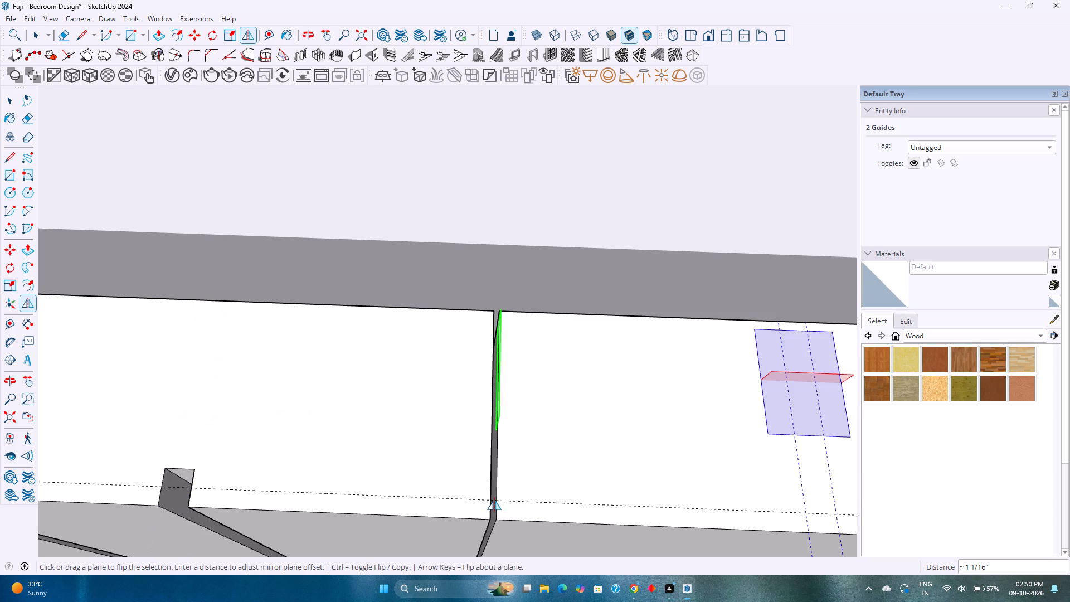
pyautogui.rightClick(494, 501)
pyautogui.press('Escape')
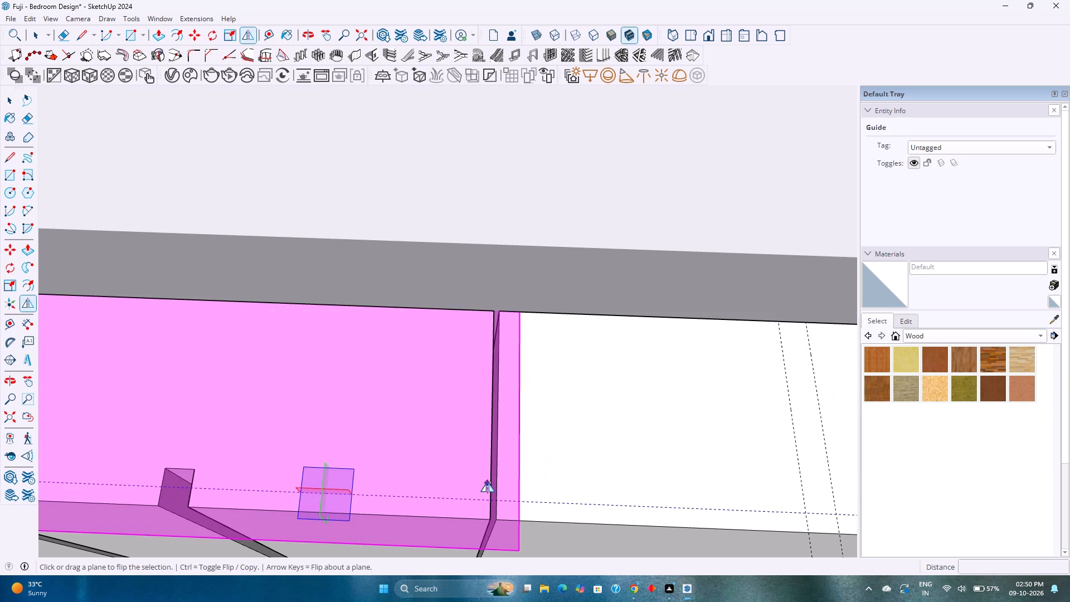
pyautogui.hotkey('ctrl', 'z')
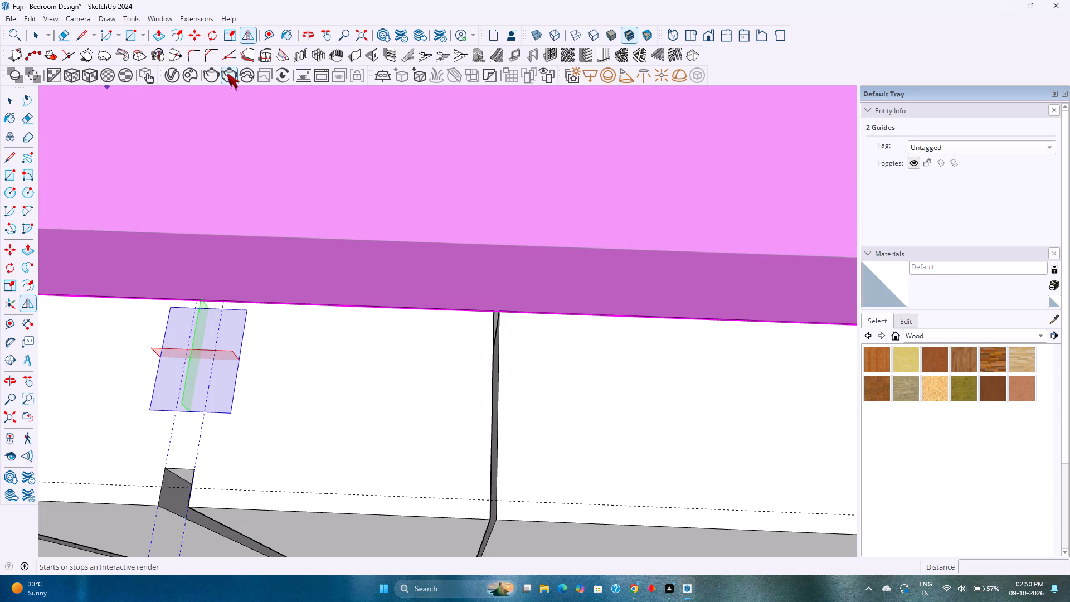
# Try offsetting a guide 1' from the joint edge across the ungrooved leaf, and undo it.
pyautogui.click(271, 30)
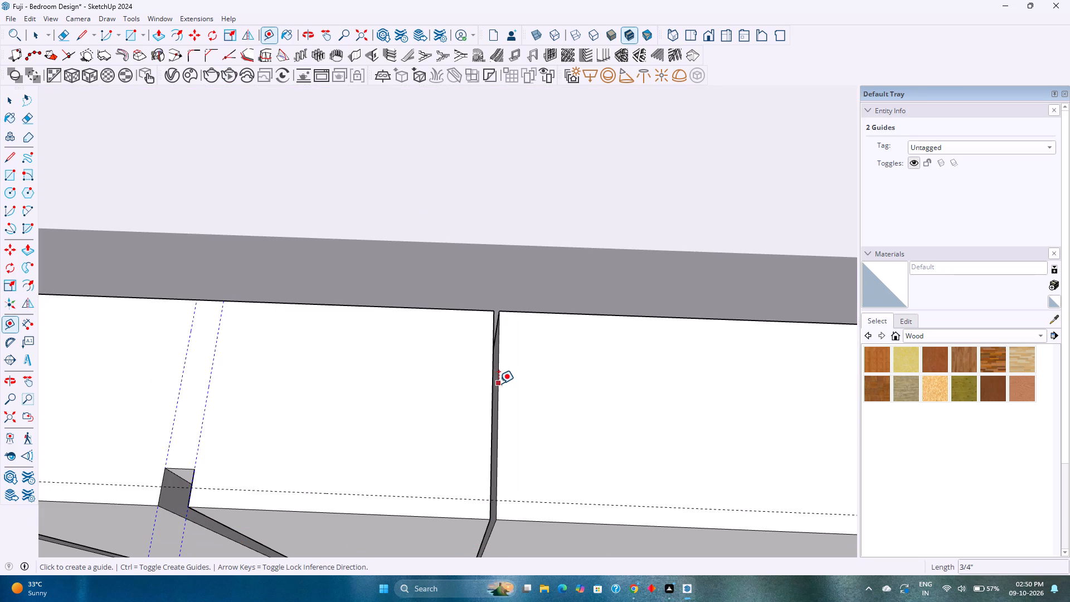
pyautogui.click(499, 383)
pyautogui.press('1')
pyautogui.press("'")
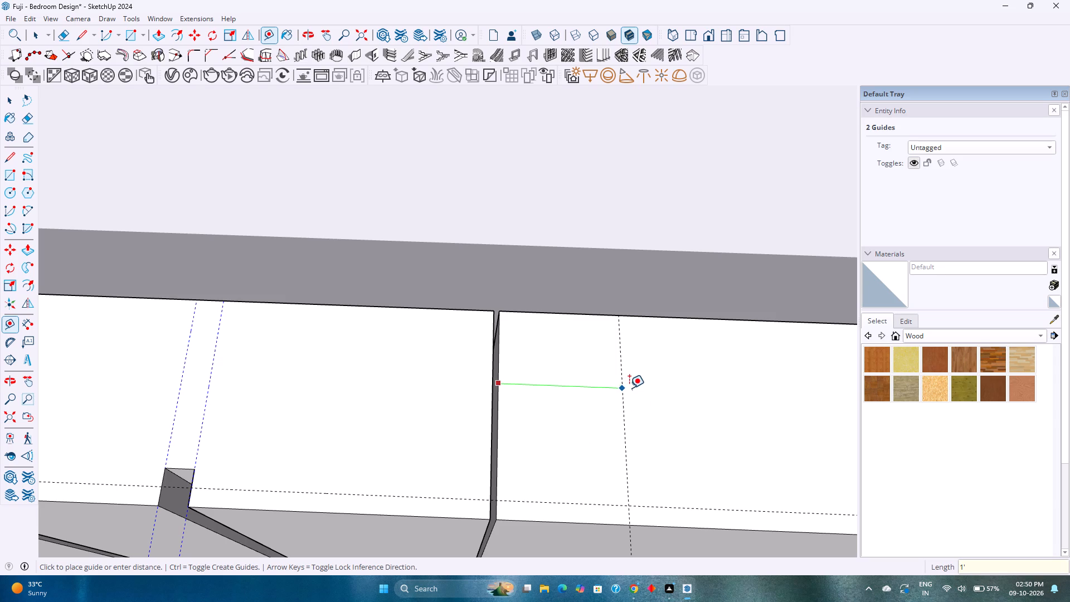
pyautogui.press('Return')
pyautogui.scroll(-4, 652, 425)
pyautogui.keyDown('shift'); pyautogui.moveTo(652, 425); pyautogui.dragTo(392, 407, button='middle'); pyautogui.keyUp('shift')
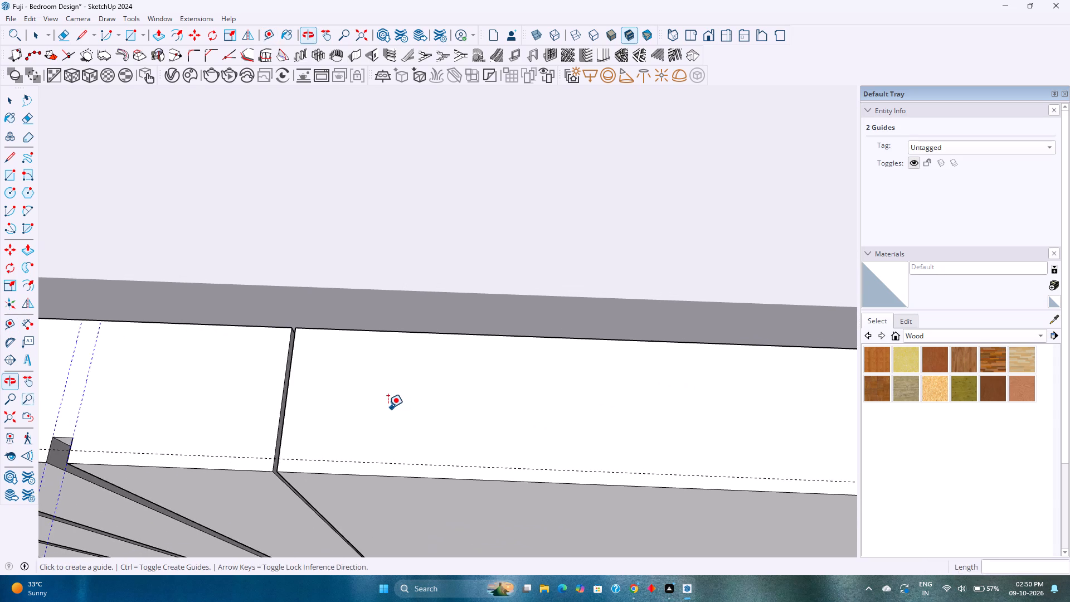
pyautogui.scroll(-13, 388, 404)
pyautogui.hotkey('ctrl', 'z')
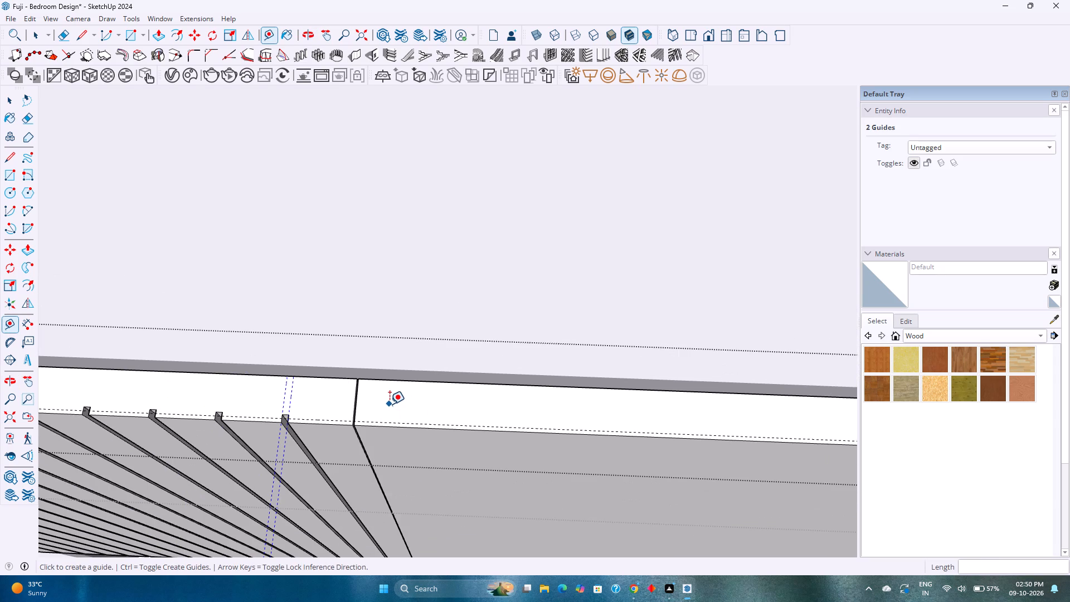
# Place a guide 1" from the joint edge on the top of the ungrooved leaf.
pyautogui.click(357, 405)
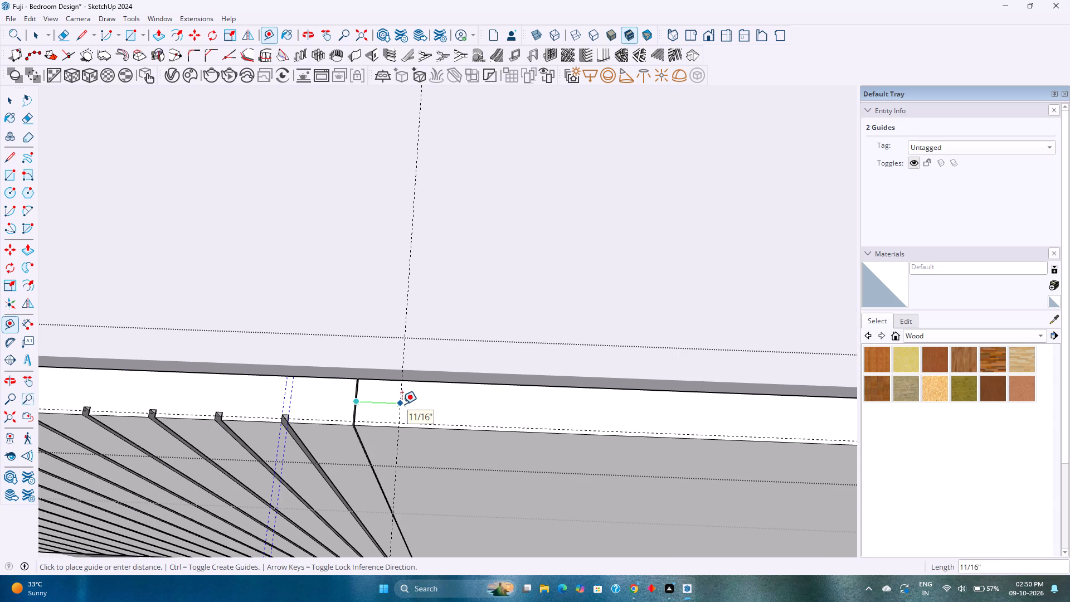
pyautogui.press('1')
pyautogui.press('Return')
pyautogui.click(418, 407)
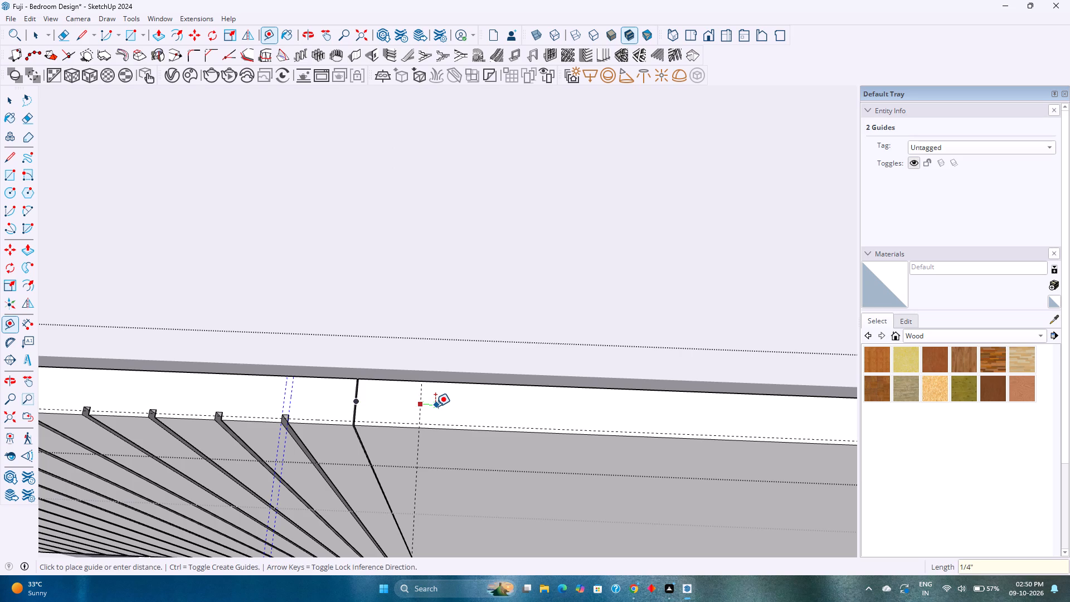
pyautogui.press('Escape')
pyautogui.scroll(11, 434, 409)
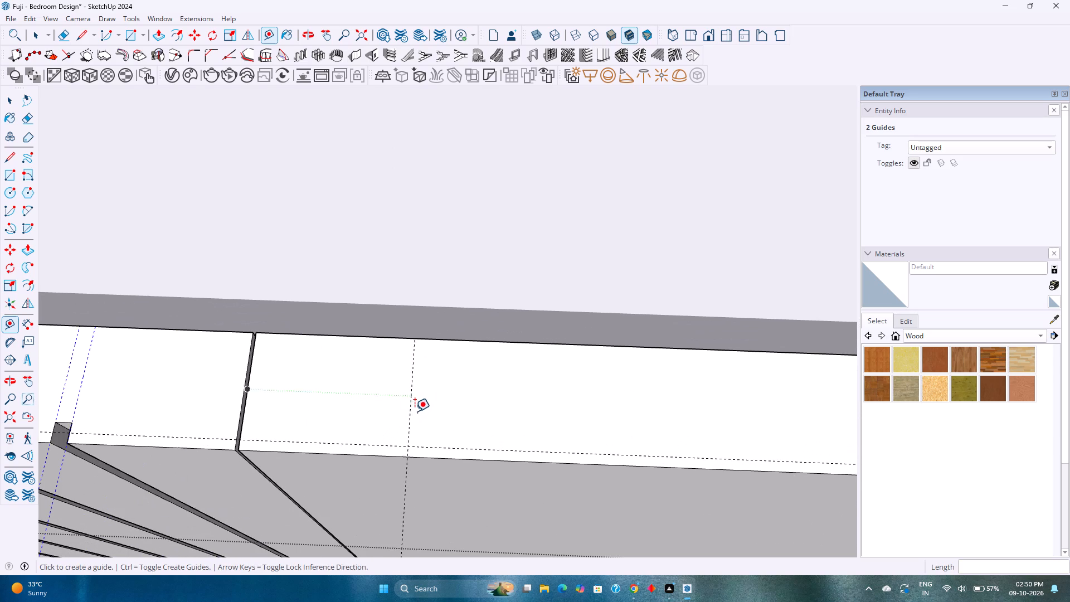
# Offset a second guide 0.10" from the new guide, away from the joint, to mark the groove width.
pyautogui.click(410, 435)
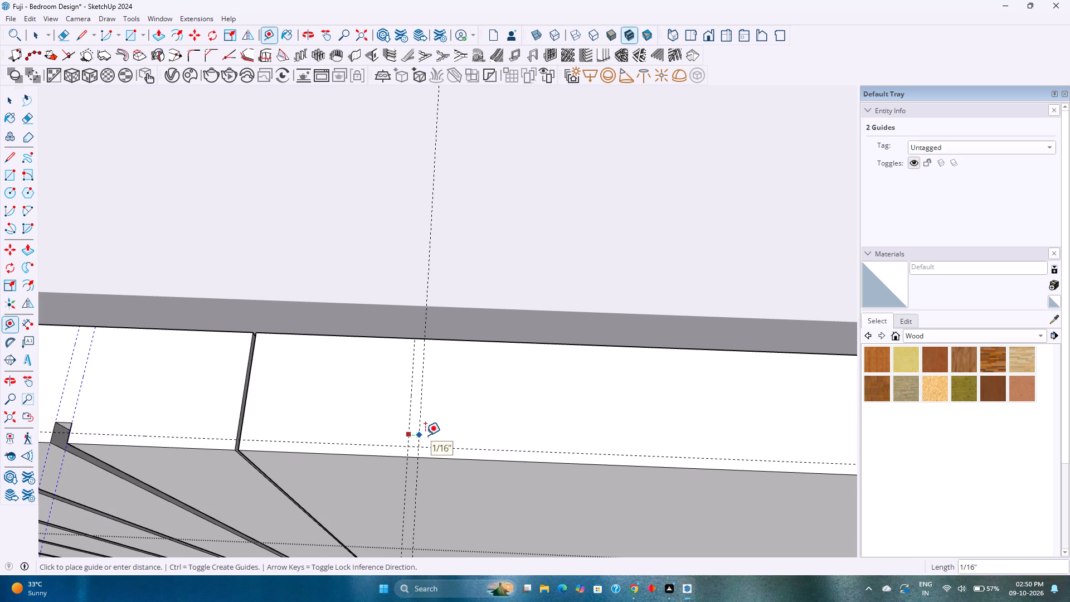
pyautogui.press('0')
pyautogui.write('.1')
pyautogui.press('0')
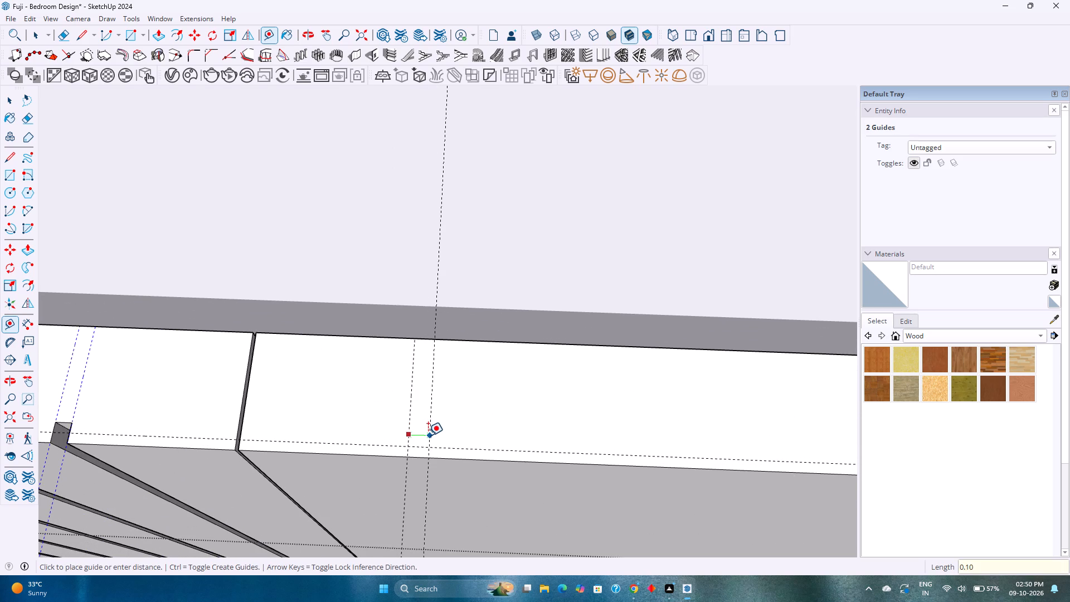
pyautogui.press('Return')
# Offset the lengthwise groove-depth guide to the back corner of the groove nearest the joint, and delete the original guide.
pyautogui.click(451, 448)
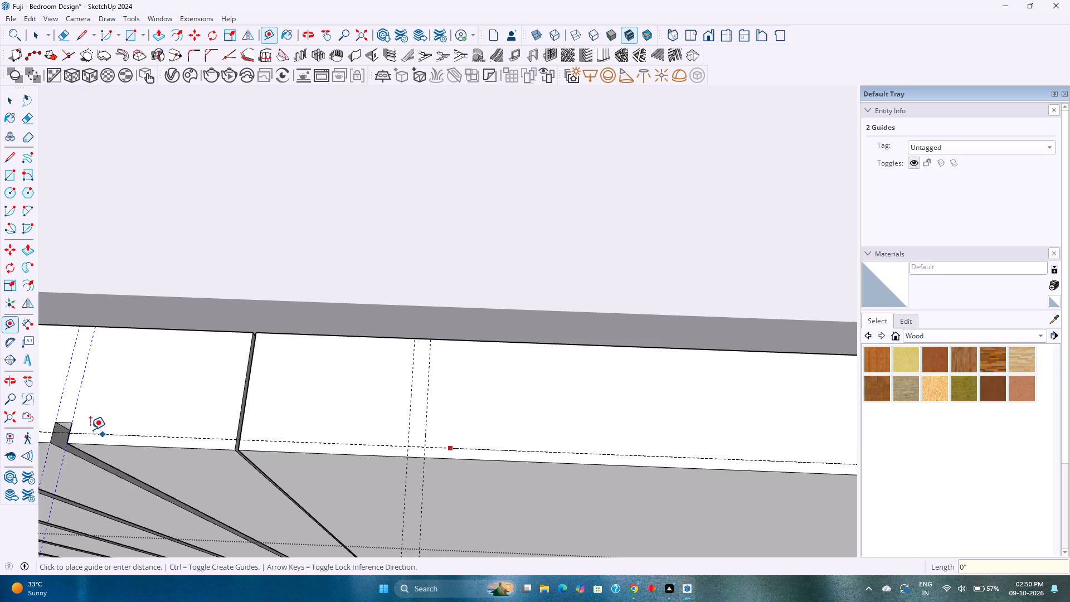
pyautogui.click(70, 423)
pyautogui.press('space')
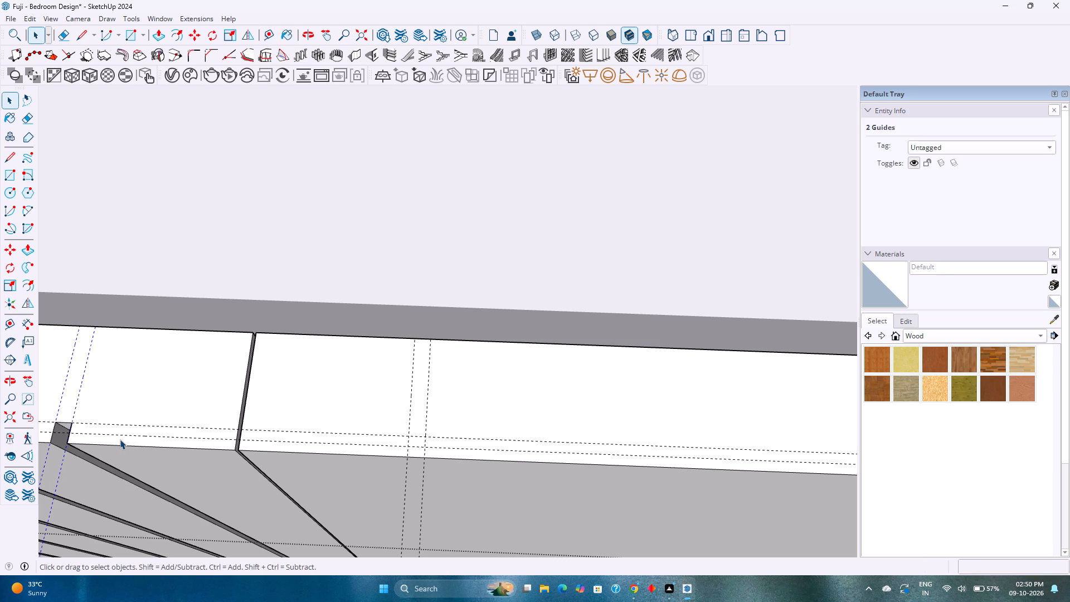
pyautogui.click(120, 436)
pyautogui.press('Delete')
# Place a guide 1" inward from the outer end edge of the ungrooved leaf.
pyautogui.scroll(-2, 127, 434)
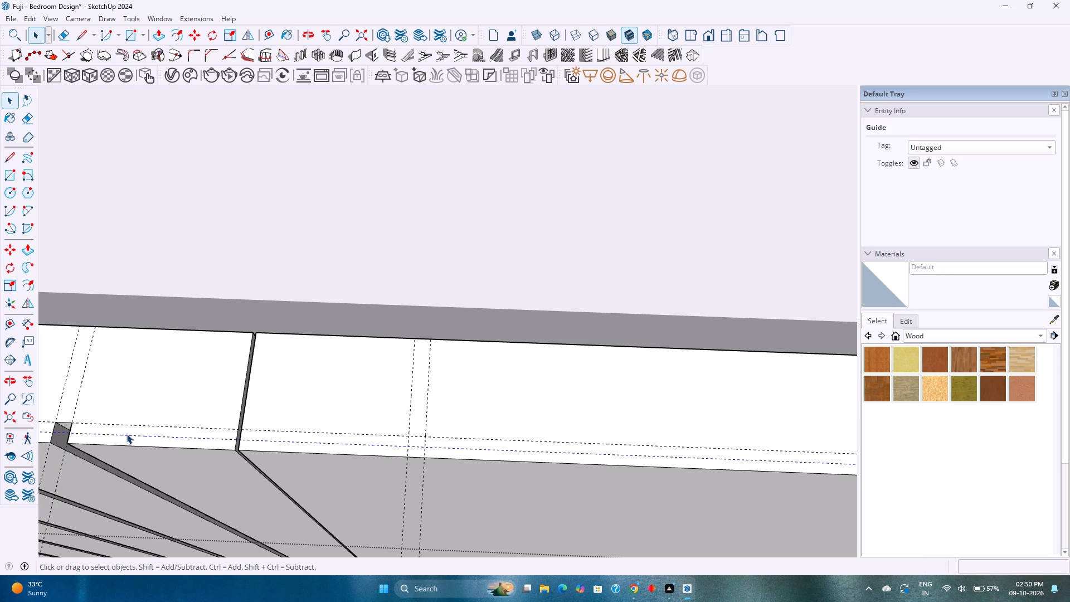
pyautogui.scroll(-18, 127, 434)
pyautogui.keyDown('shift'); pyautogui.moveTo(354, 439); pyautogui.dragTo(165, 439, button='middle'); pyautogui.keyUp('shift')
pyautogui.scroll(-5, 283, 424)
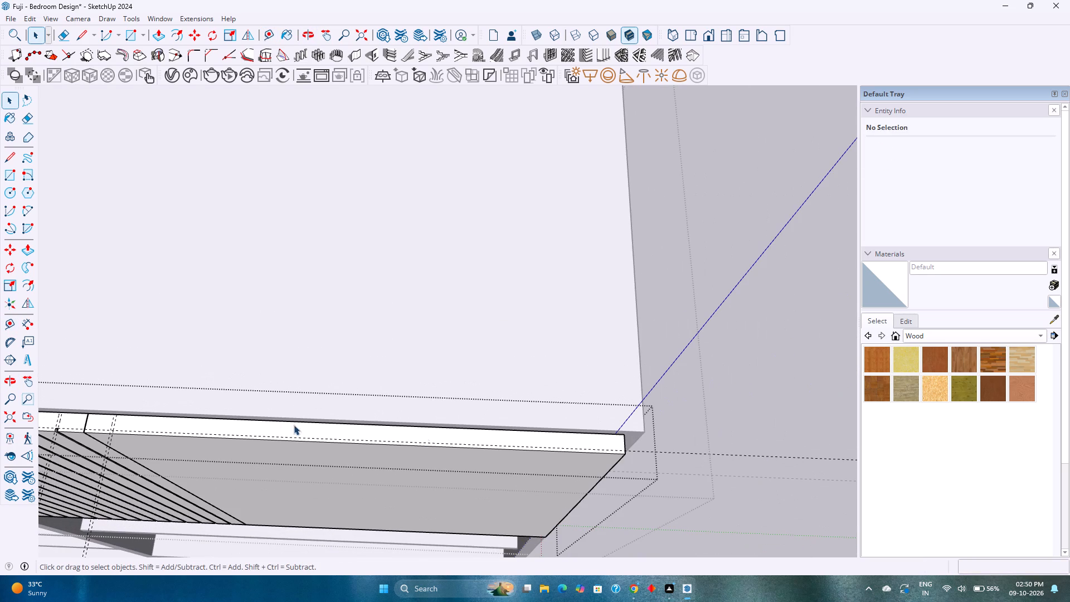
pyautogui.press('m')
pyautogui.scroll(4, 629, 449)
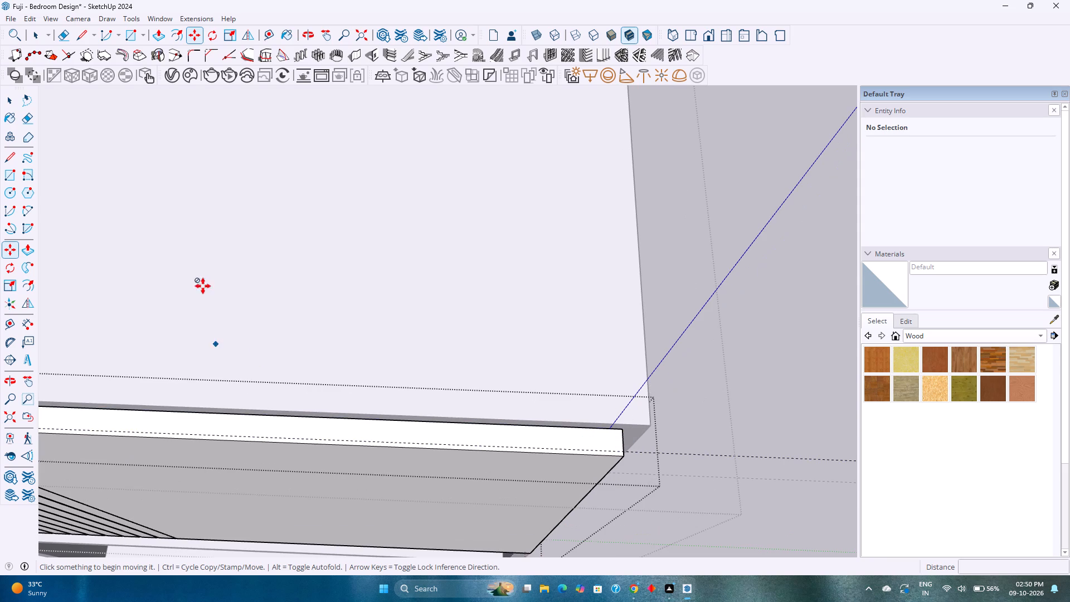
pyautogui.click(269, 33)
pyautogui.scroll(3, 626, 448)
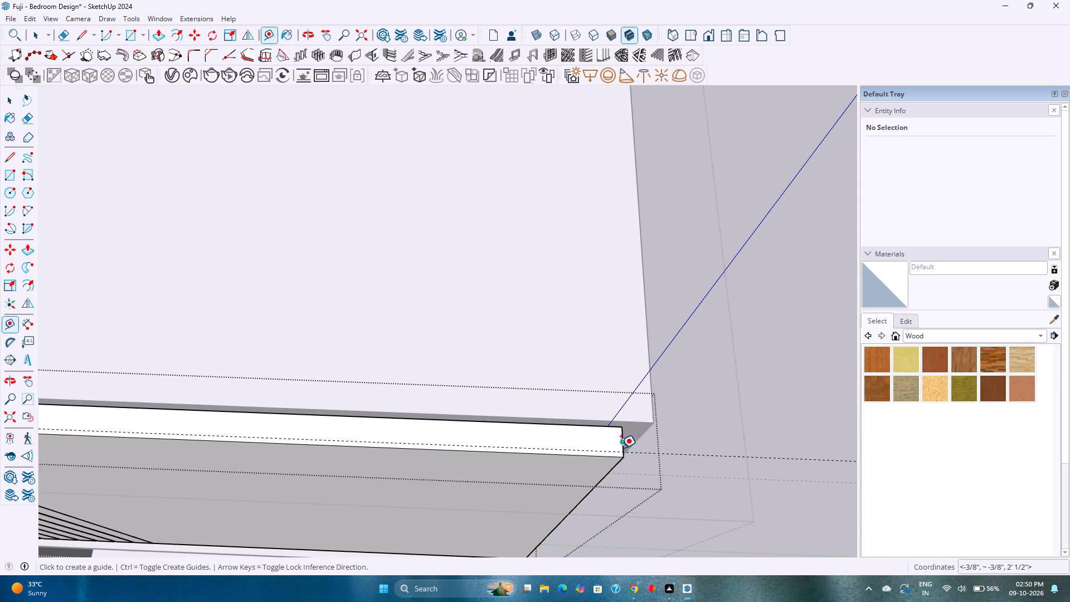
pyautogui.scroll(6, 621, 448)
pyautogui.click(624, 440)
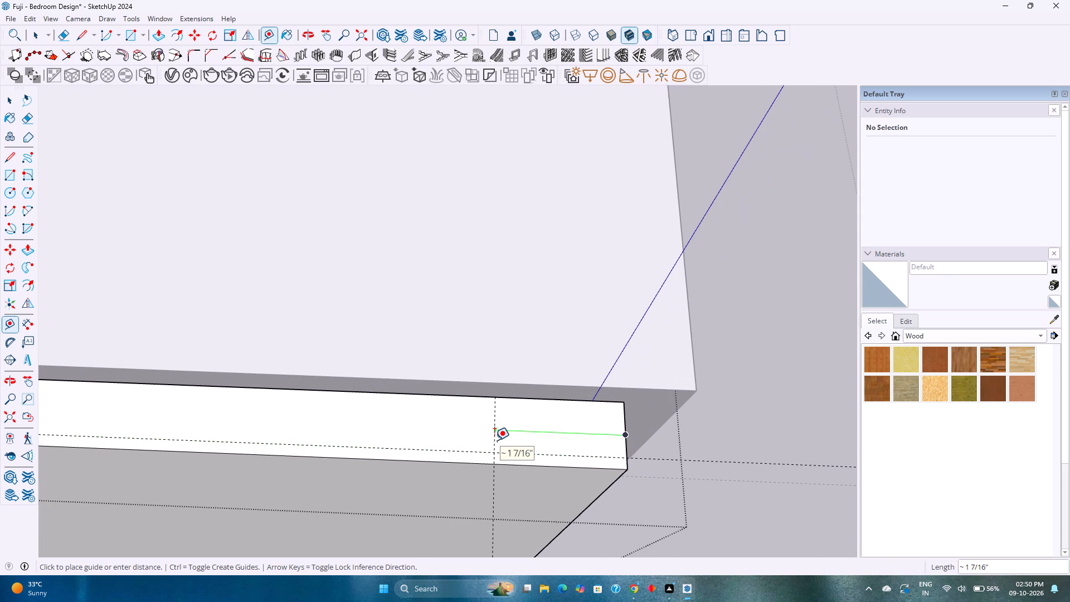
pyautogui.write("1'")
pyautogui.press('Return')
pyautogui.scroll(-4, 471, 457)
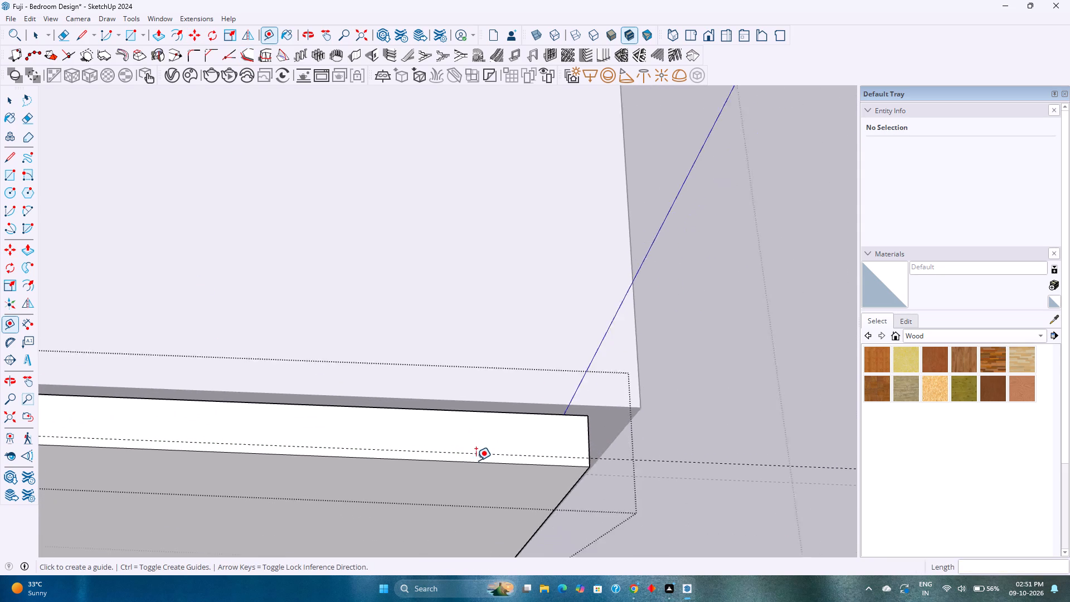
pyautogui.scroll(-10, 477, 460)
pyautogui.press('1')
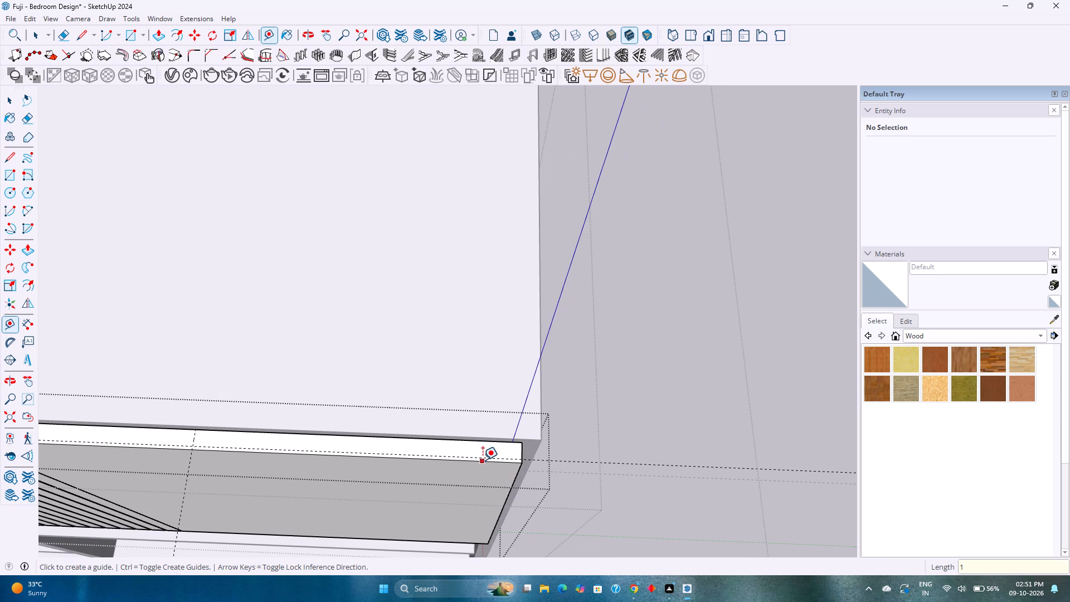
pyautogui.press('Return')
pyautogui.press('space')
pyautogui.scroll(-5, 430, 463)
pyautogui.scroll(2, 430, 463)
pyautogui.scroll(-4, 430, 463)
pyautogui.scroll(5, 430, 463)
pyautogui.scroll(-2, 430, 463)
# Save the model.
pyautogui.hotkey('ctrl', 's')
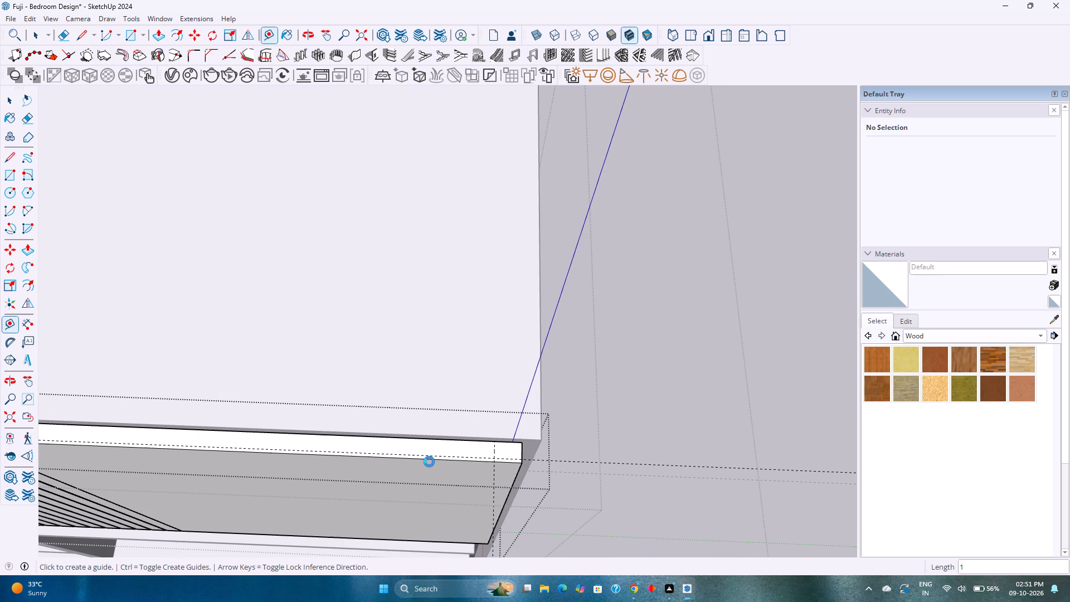
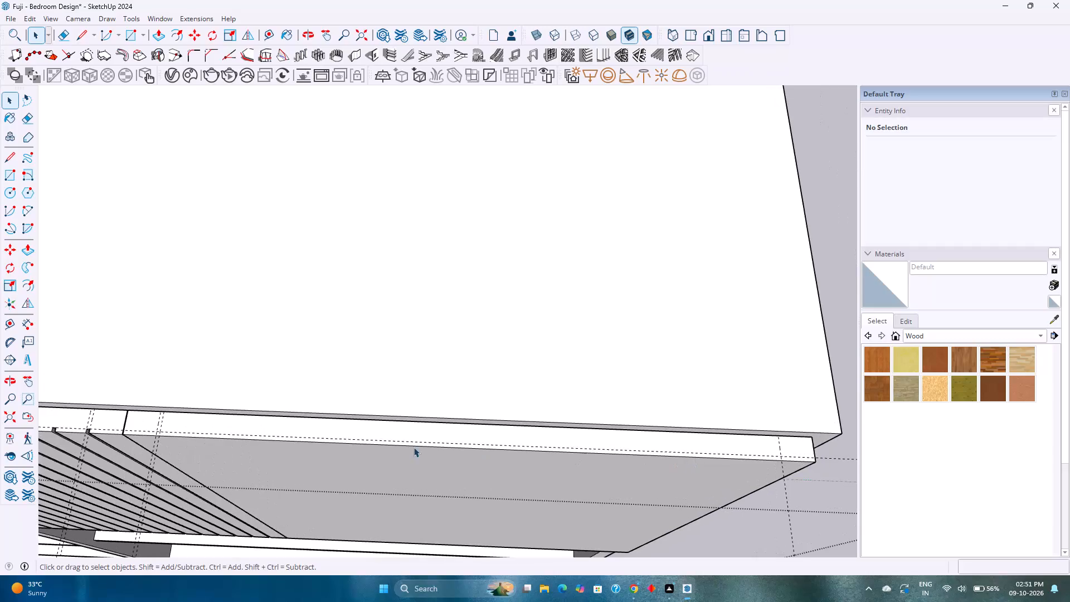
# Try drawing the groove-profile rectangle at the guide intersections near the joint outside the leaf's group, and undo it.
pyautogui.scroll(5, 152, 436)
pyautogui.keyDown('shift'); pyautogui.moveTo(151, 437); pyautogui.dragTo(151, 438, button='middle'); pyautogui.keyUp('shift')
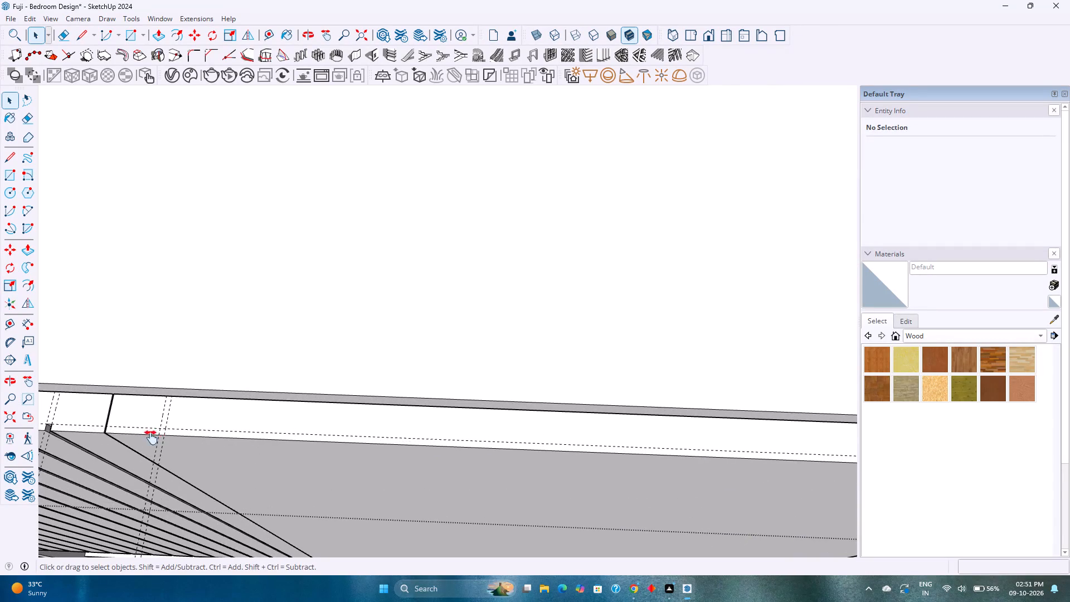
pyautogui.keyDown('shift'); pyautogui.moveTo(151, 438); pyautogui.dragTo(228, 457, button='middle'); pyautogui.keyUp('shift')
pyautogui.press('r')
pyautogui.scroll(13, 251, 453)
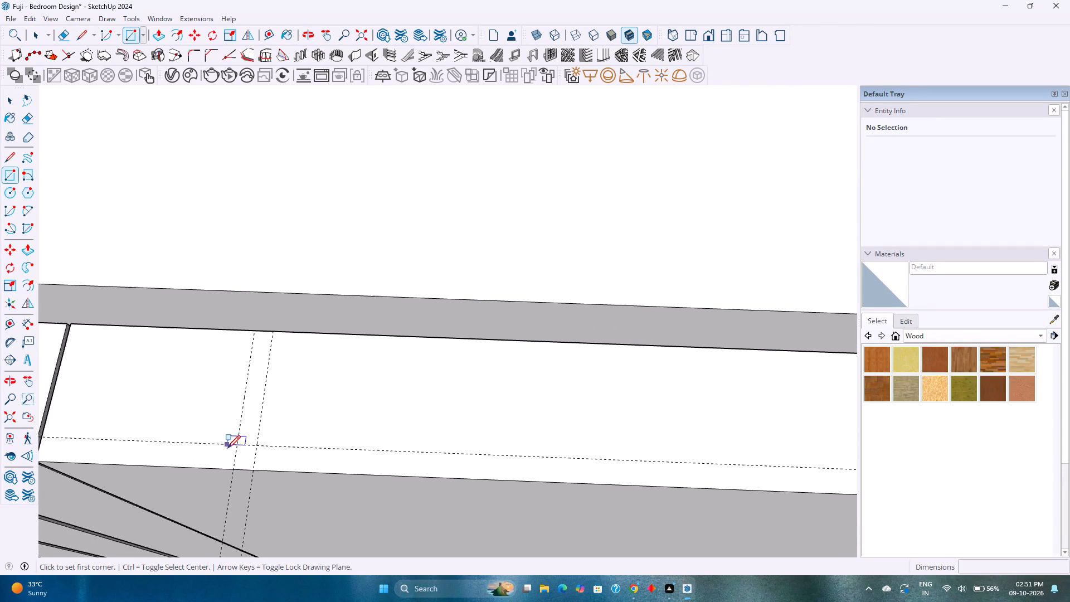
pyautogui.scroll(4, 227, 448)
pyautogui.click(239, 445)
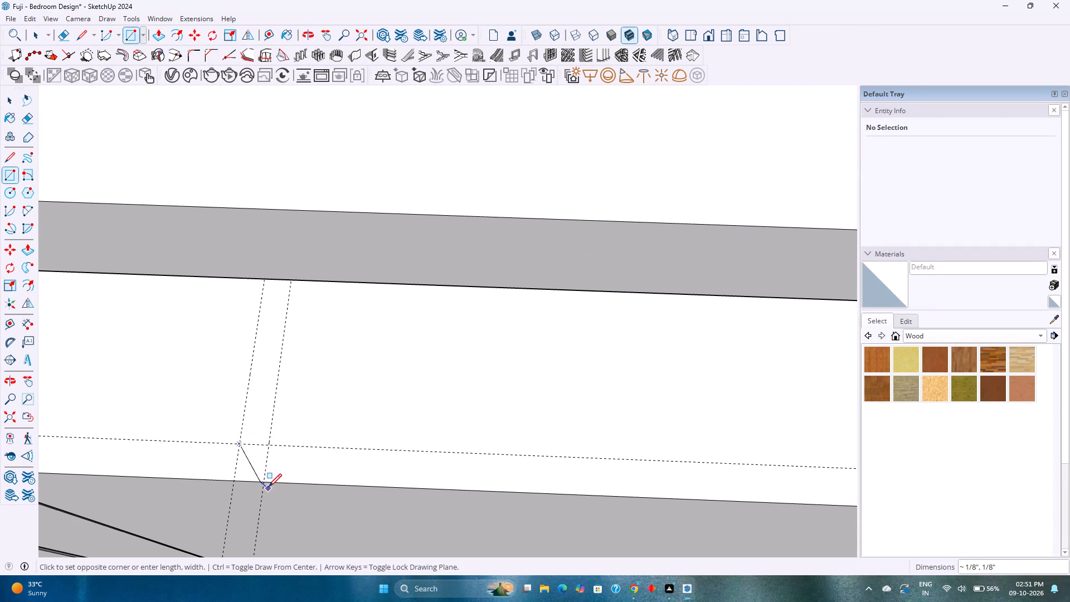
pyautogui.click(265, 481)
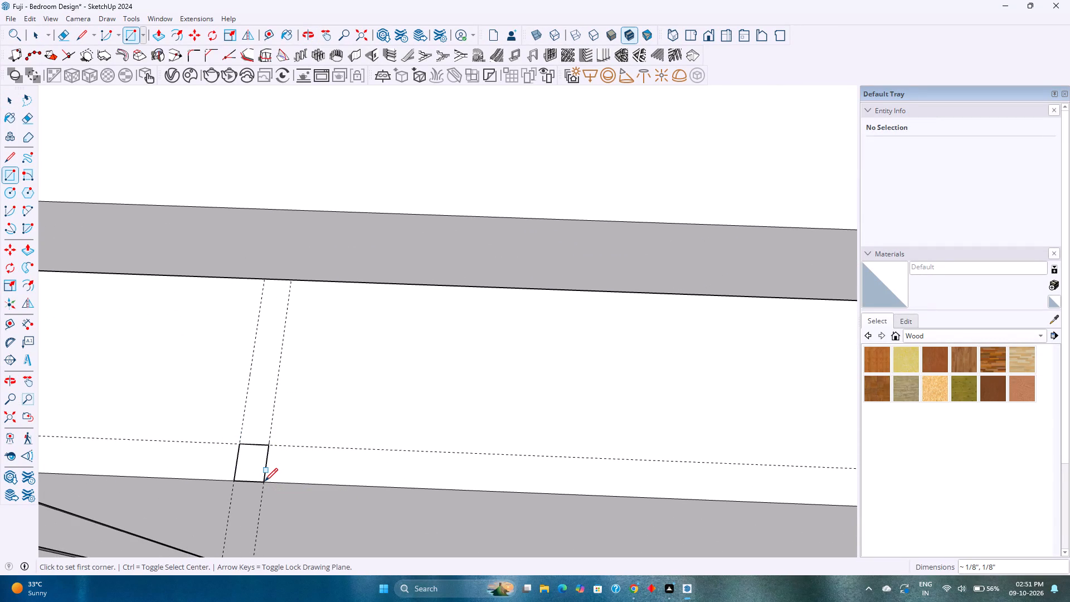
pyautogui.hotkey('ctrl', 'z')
# Open the ungrooved leaf's group and draw a groove-profile rectangle between the two width guides, from the depth guide to the leaf's edge.
pyautogui.press('space')
pyautogui.doubleClick(277, 478)
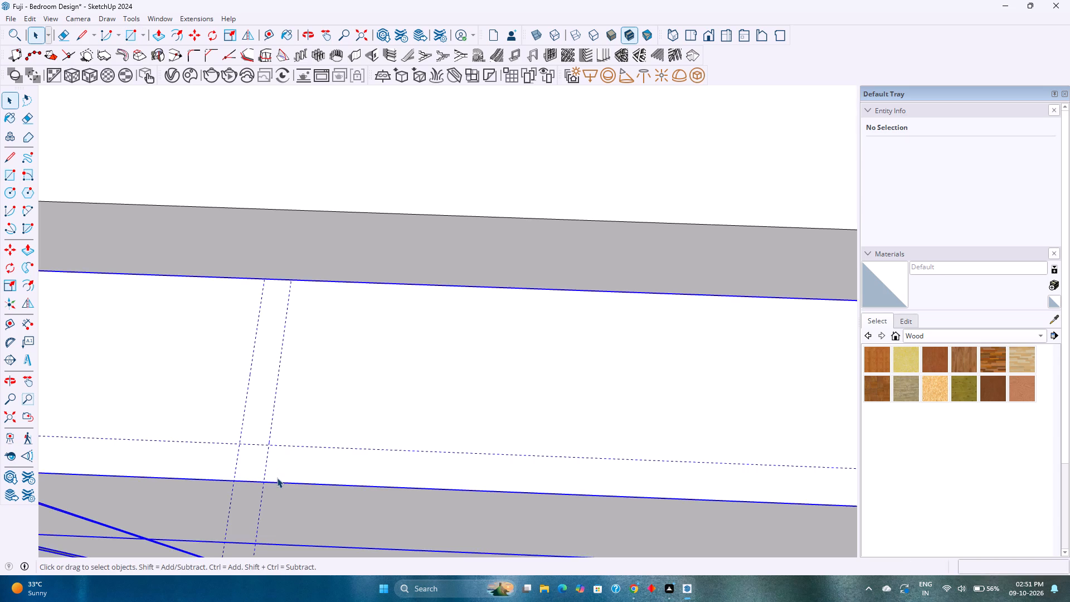
pyautogui.press('r')
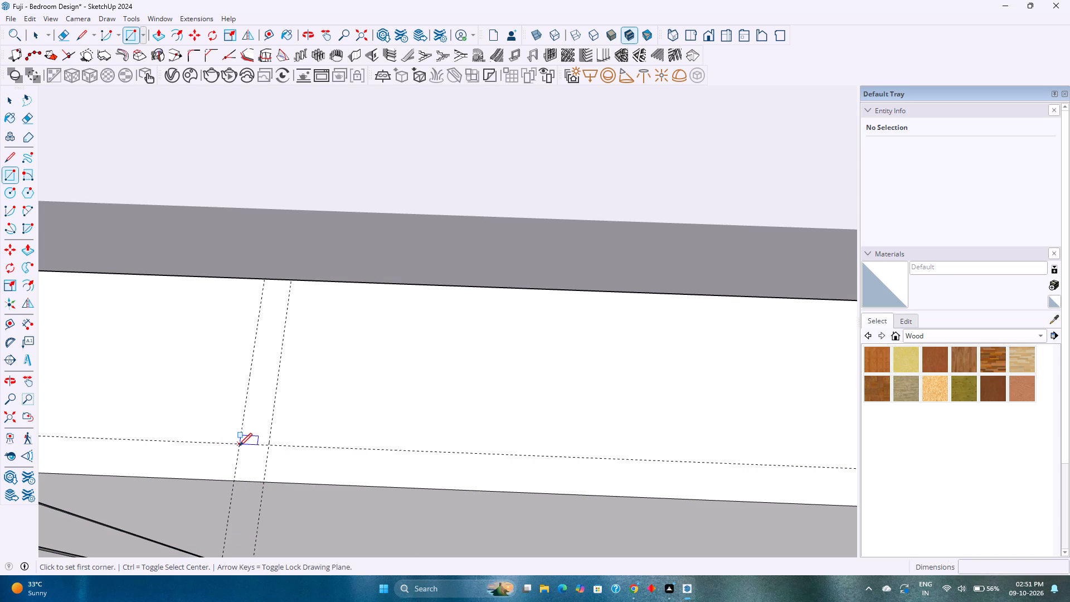
pyautogui.click(239, 446)
pyautogui.click(264, 483)
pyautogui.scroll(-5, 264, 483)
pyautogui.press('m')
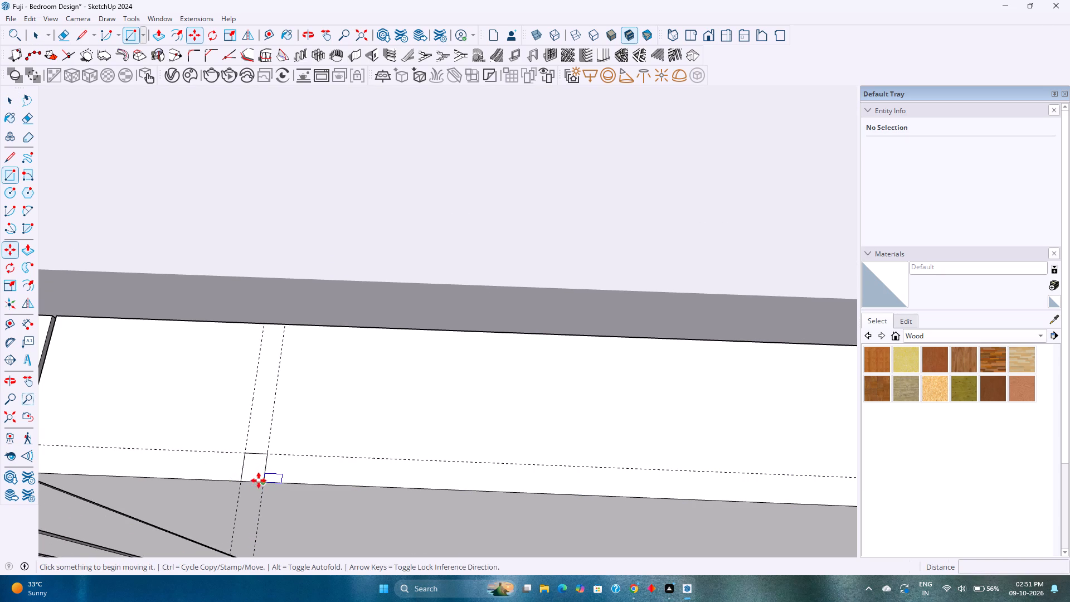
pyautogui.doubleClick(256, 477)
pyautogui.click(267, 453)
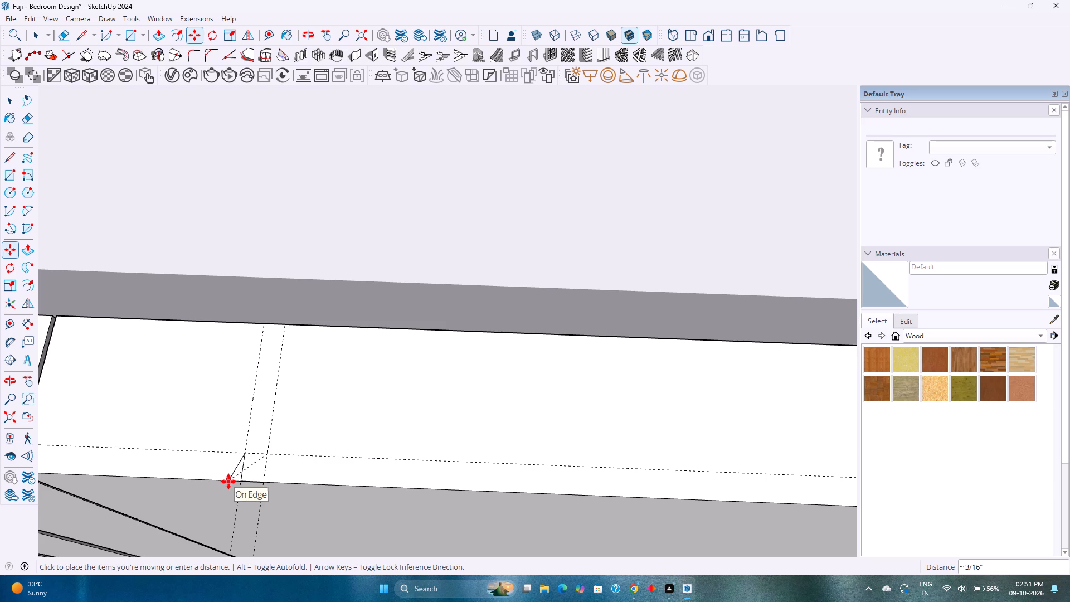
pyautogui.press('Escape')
# Copy the groove profile along the depth guide to the guide near the outer end, and divide the distance into 18 equal intervals.
pyautogui.press('space')
pyautogui.doubleClick(252, 474)
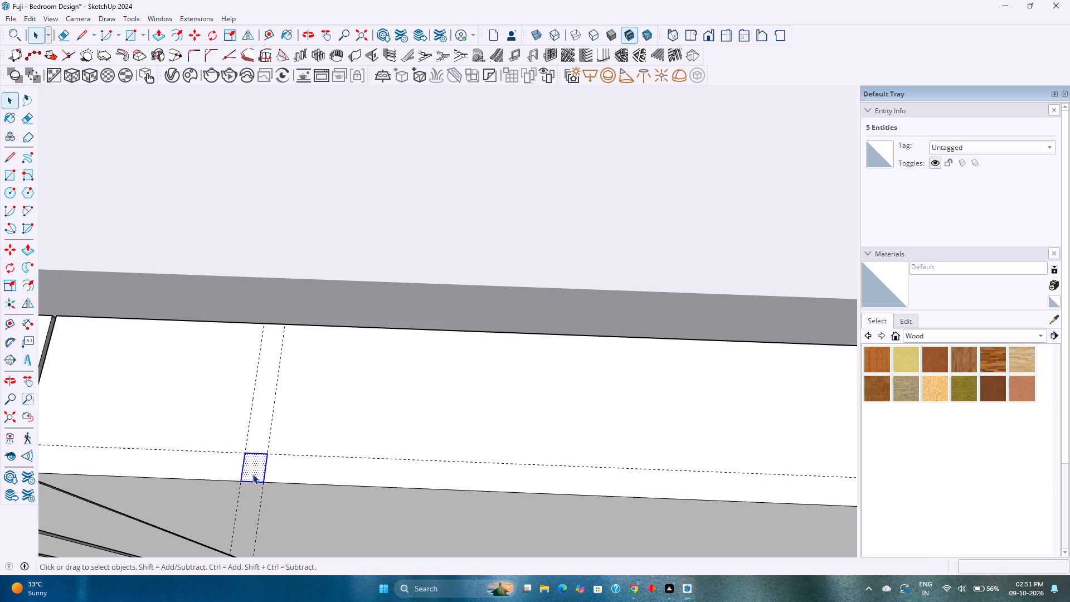
pyautogui.press('m')
pyautogui.click(268, 454)
pyautogui.scroll(-11, 330, 458)
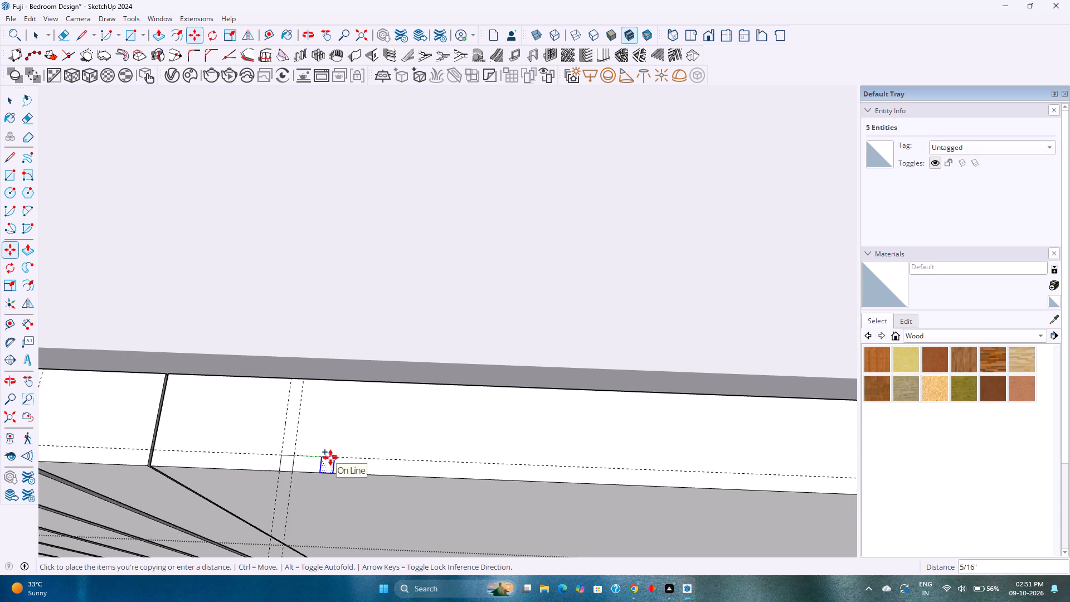
pyautogui.keyDown('shift'); pyautogui.moveTo(361, 453); pyautogui.dragTo(126, 444, button='middle'); pyautogui.keyUp('shift')
pyautogui.keyDown('shift'); pyautogui.scroll(-20, 126, 444); pyautogui.keyUp('shift')
pyautogui.keyDown('shift'); pyautogui.scroll(-3, 126, 444); pyautogui.keyUp('shift')
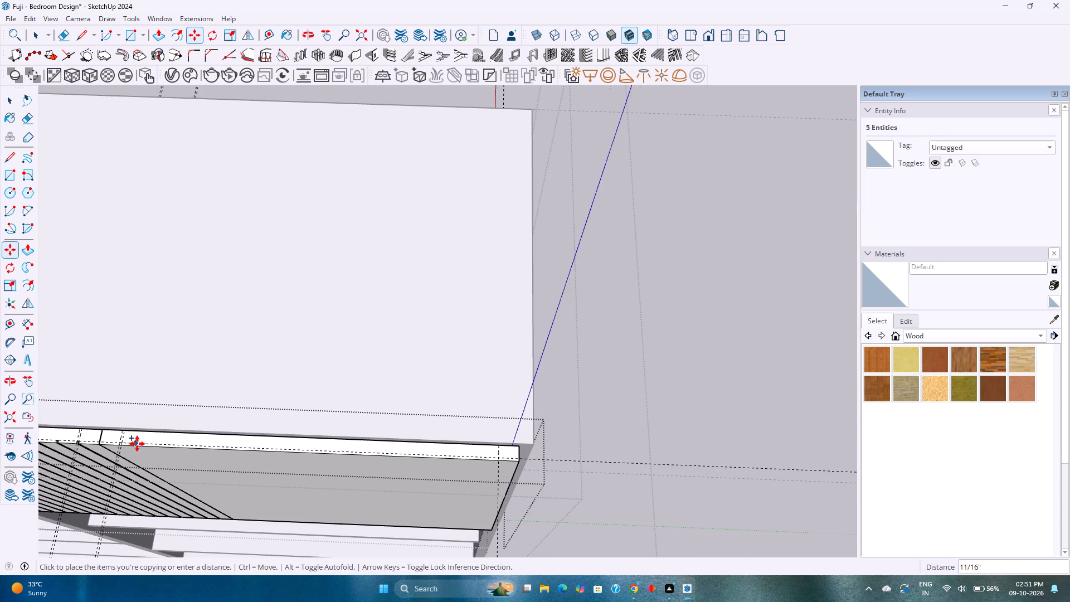
pyautogui.scroll(19, 495, 464)
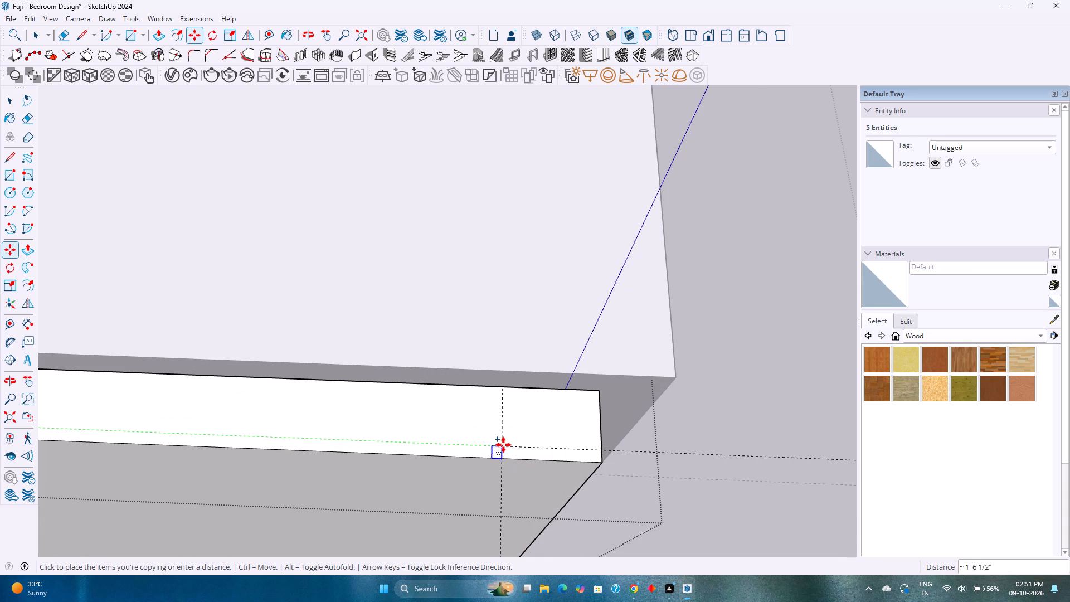
pyautogui.scroll(13, 503, 445)
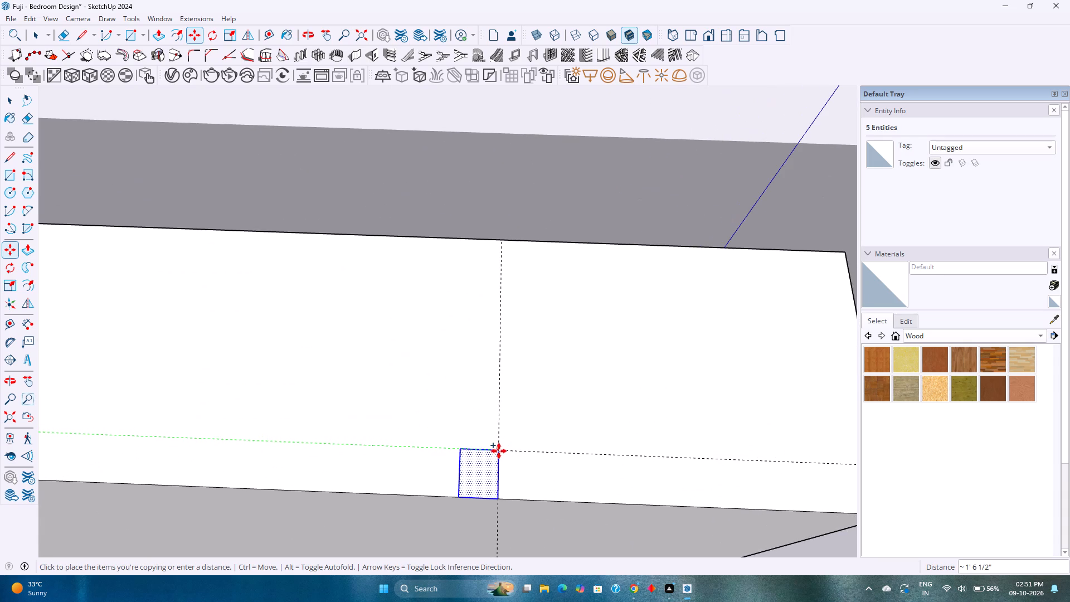
pyautogui.click(499, 451)
pyautogui.scroll(-20, 499, 451)
pyautogui.scroll(-3, 499, 451)
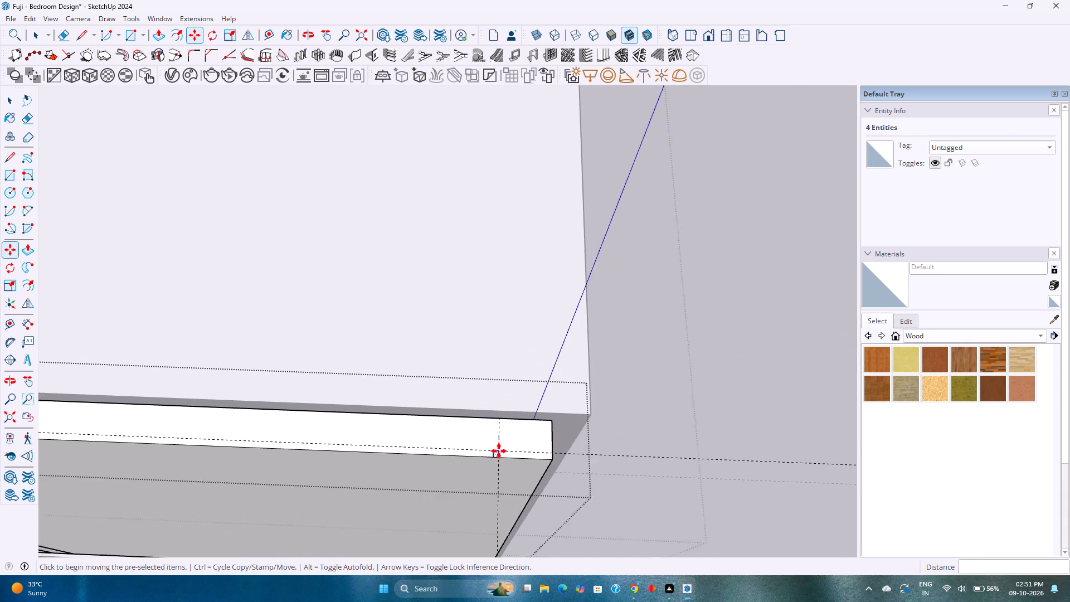
pyautogui.scroll(-3, 499, 451)
pyautogui.write('/18')
pyautogui.press('Return')
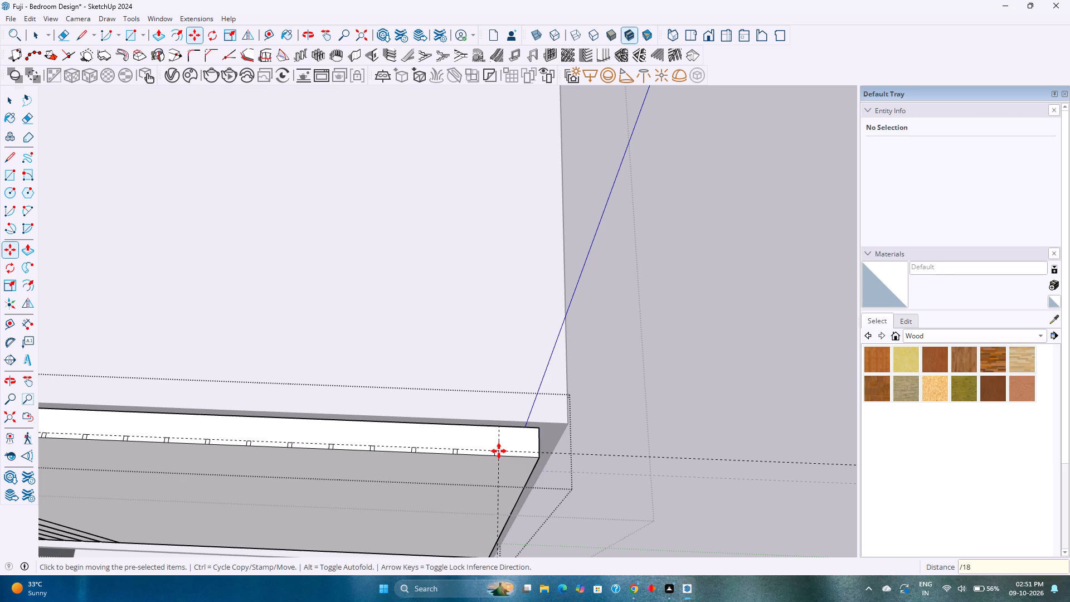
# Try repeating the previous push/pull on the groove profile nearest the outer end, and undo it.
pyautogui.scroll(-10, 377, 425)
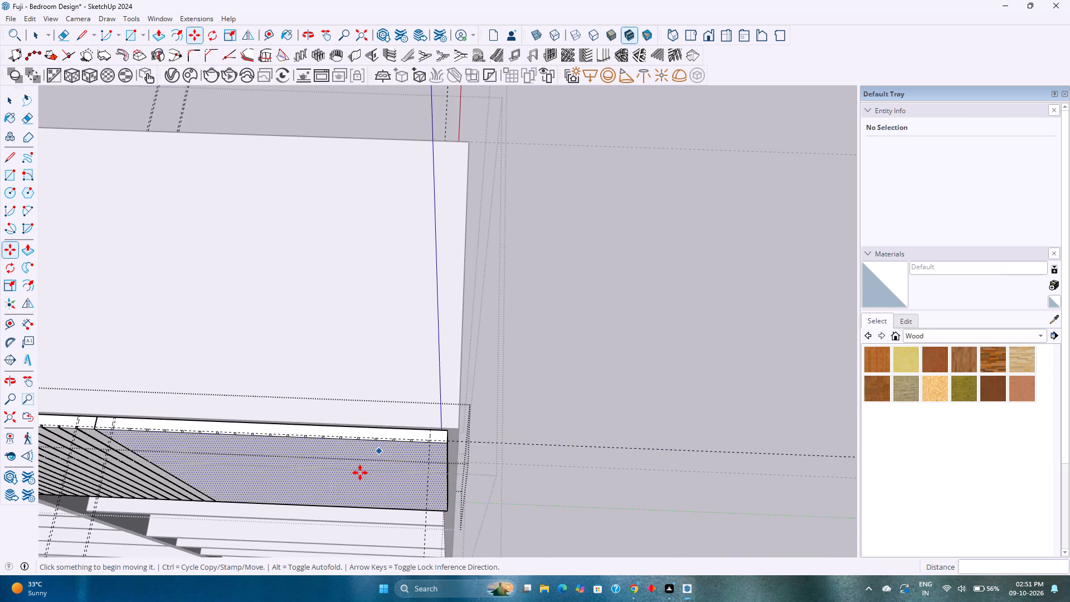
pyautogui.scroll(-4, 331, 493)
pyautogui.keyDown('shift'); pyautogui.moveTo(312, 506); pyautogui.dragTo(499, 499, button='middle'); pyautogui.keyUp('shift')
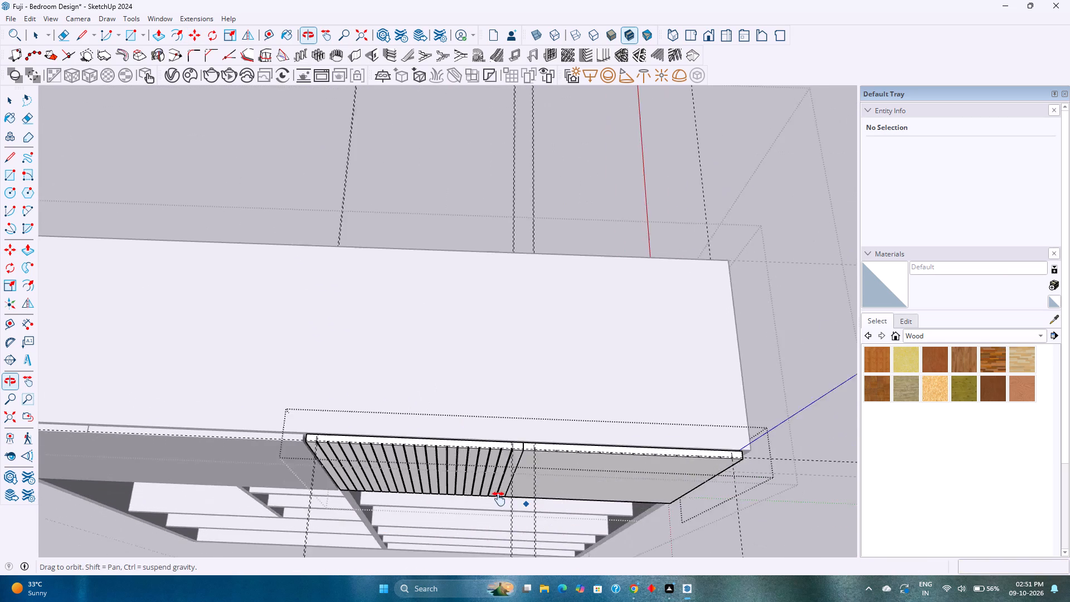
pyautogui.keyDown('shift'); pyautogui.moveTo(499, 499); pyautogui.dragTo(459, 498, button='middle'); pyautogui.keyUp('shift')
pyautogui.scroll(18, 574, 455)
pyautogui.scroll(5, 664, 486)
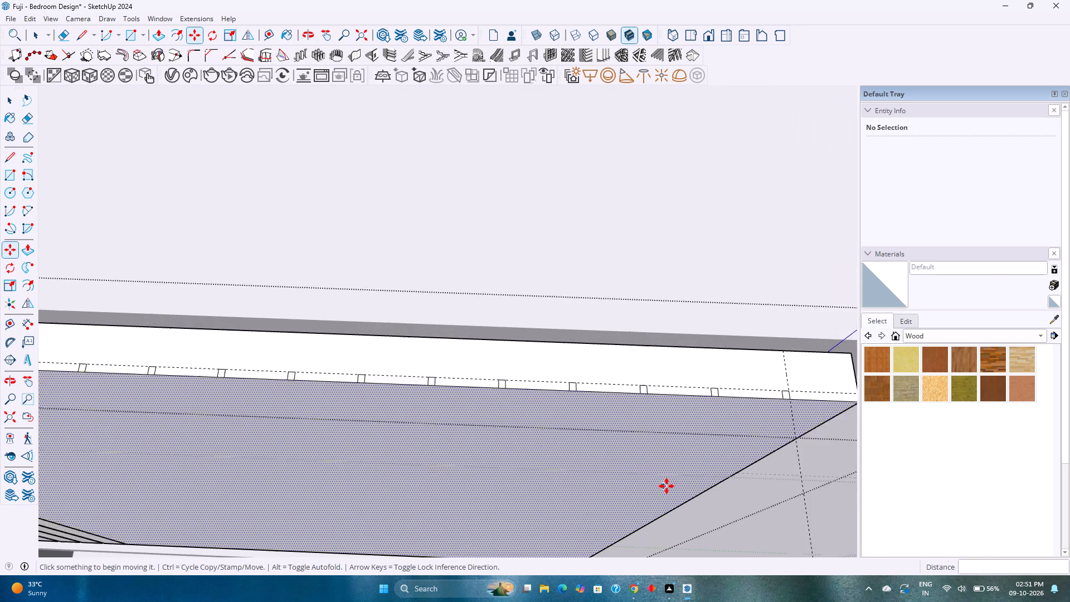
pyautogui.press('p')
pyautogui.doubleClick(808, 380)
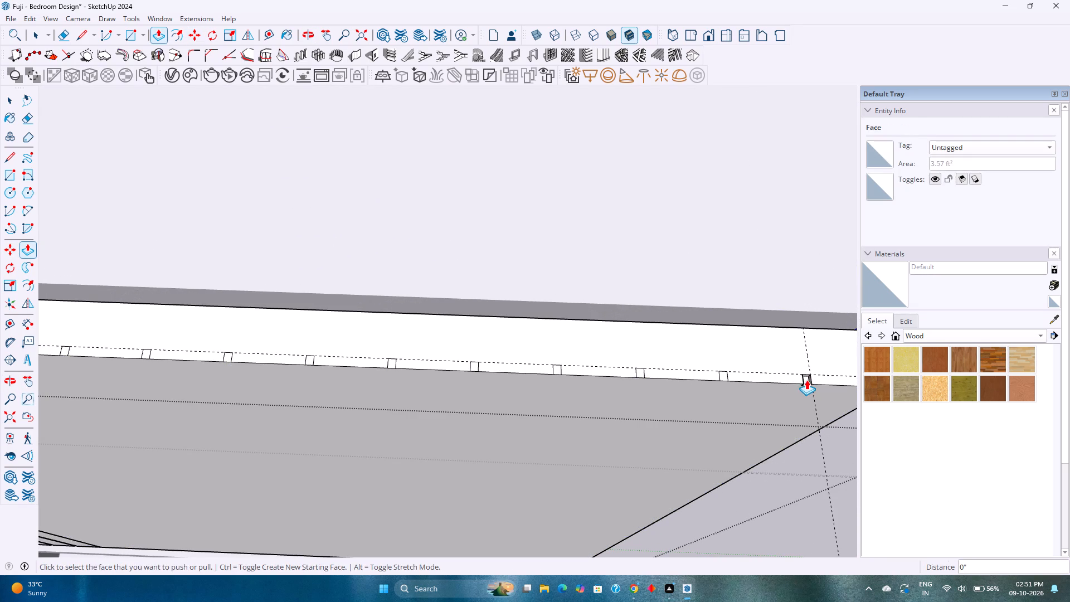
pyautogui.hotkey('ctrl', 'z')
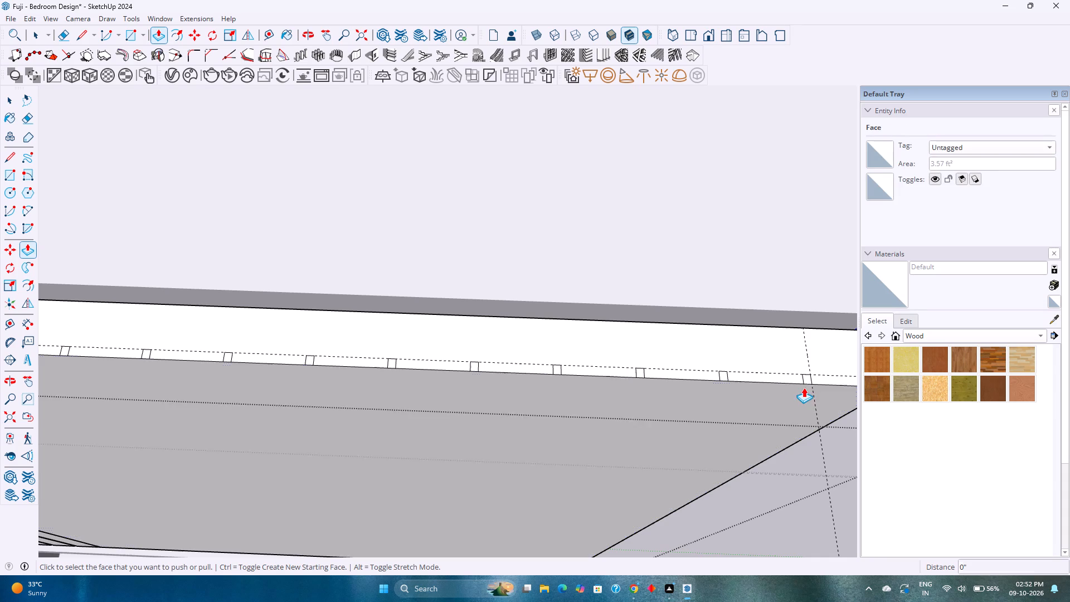
# Push the groove profile nearest the outer end 2' 1" through the full length of the leaf.
pyautogui.click(806, 382)
pyautogui.scroll(-4, 687, 464)
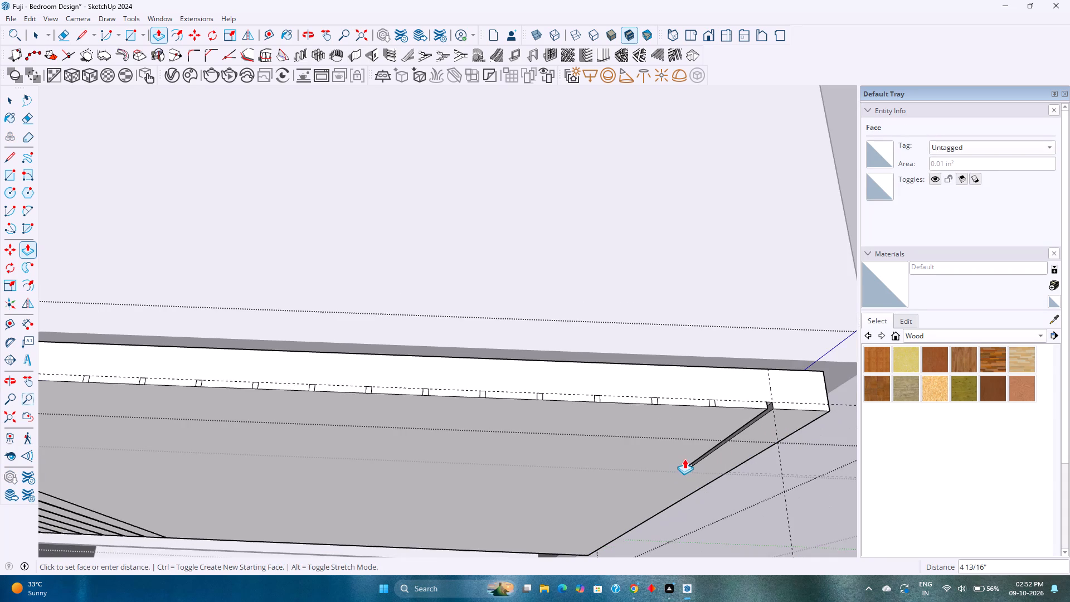
pyautogui.keyDown('shift'); pyautogui.scroll(-1, 684, 459); pyautogui.keyUp('shift')
pyautogui.keyDown('shift'); pyautogui.moveTo(683, 459); pyautogui.dragTo(744, 351, button='middle'); pyautogui.keyUp('shift')
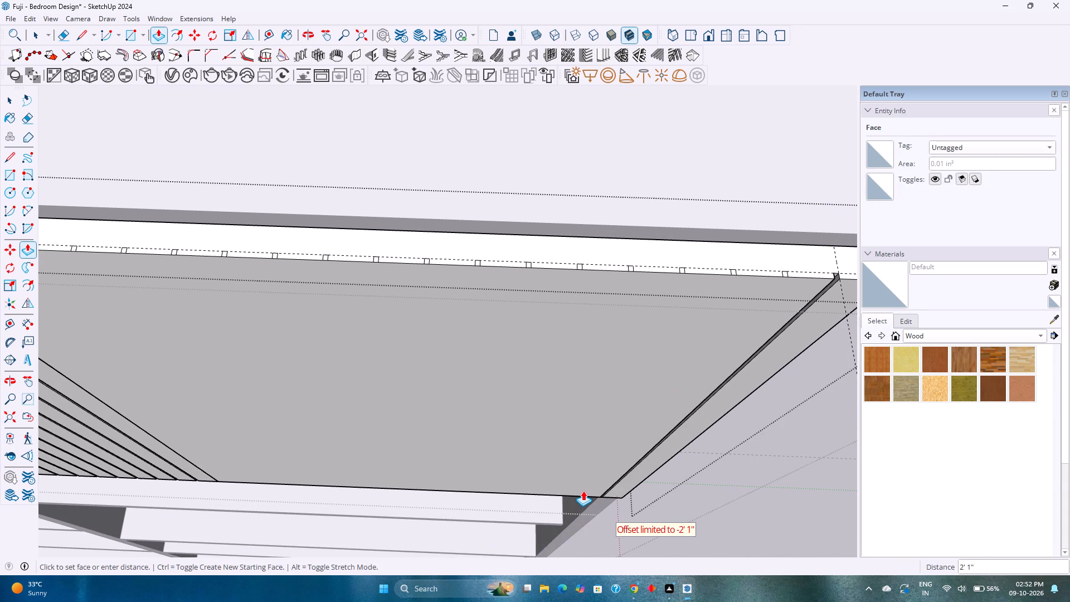
pyautogui.click(583, 492)
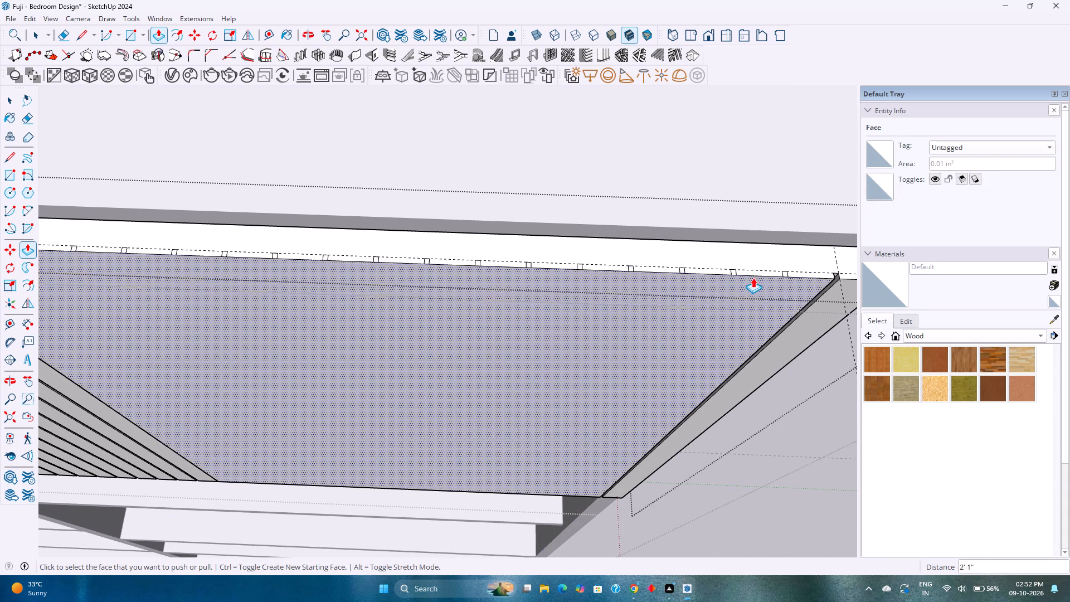
# Repeat the 2' 1" push on the next nine groove profiles, working from the outer end toward the joint.
pyautogui.doubleClick(784, 274)
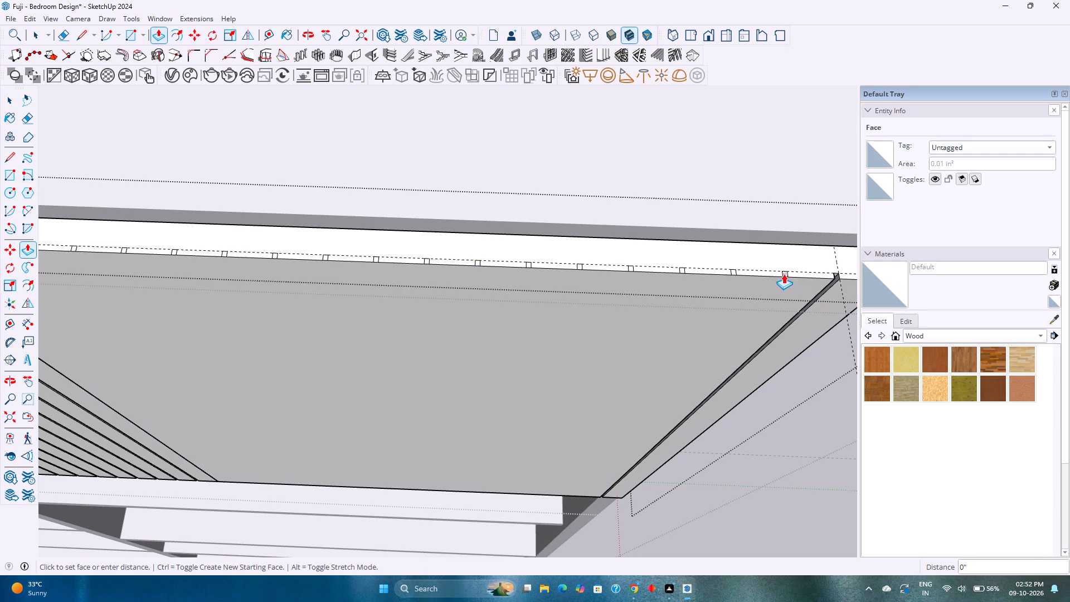
pyautogui.doubleClick(734, 272)
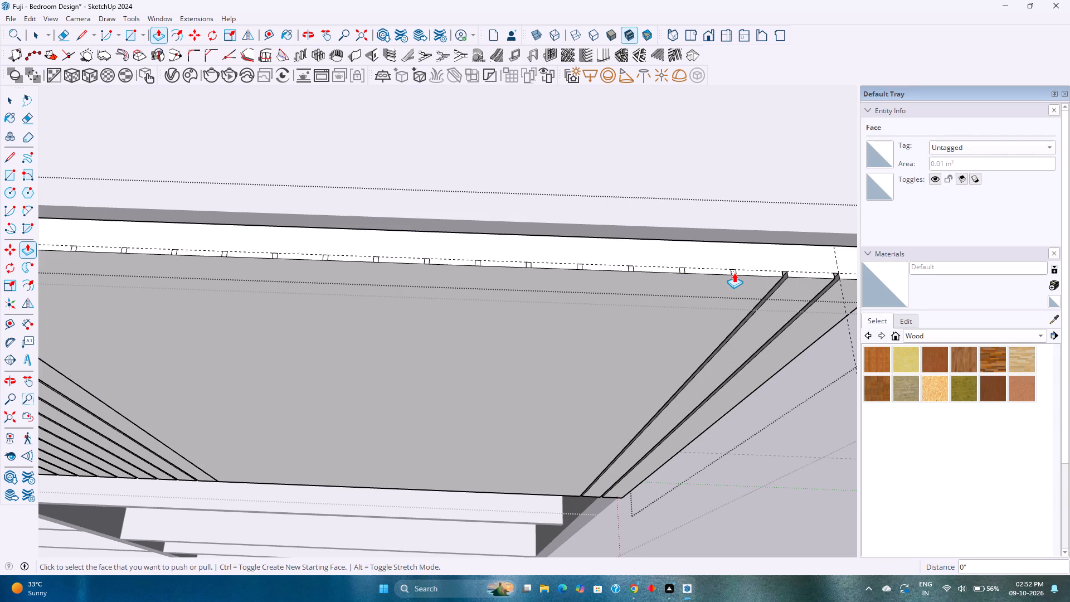
pyautogui.doubleClick(682, 270)
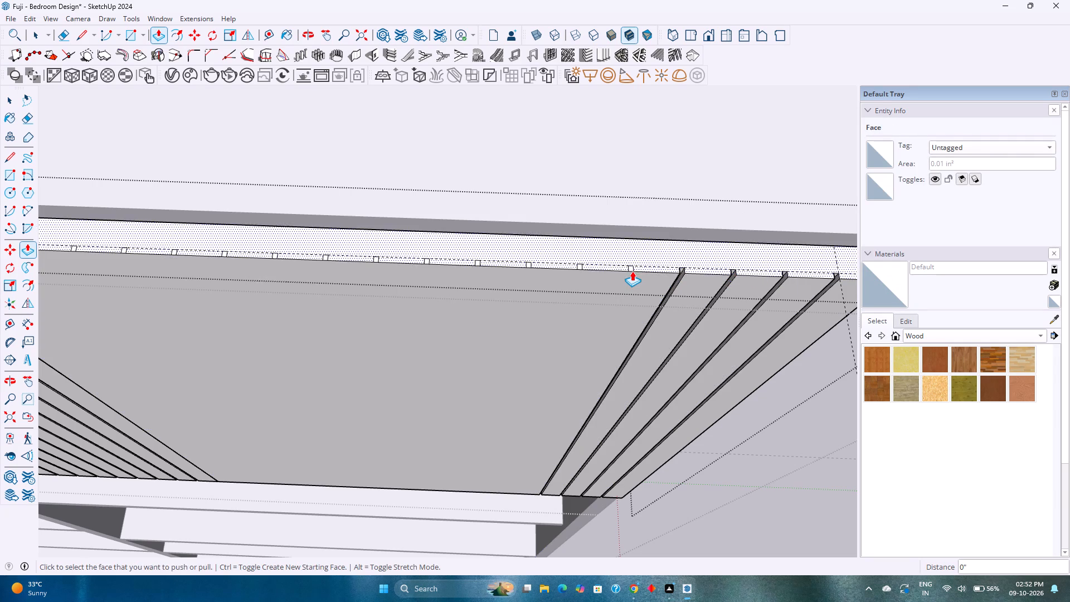
pyautogui.doubleClick(629, 269)
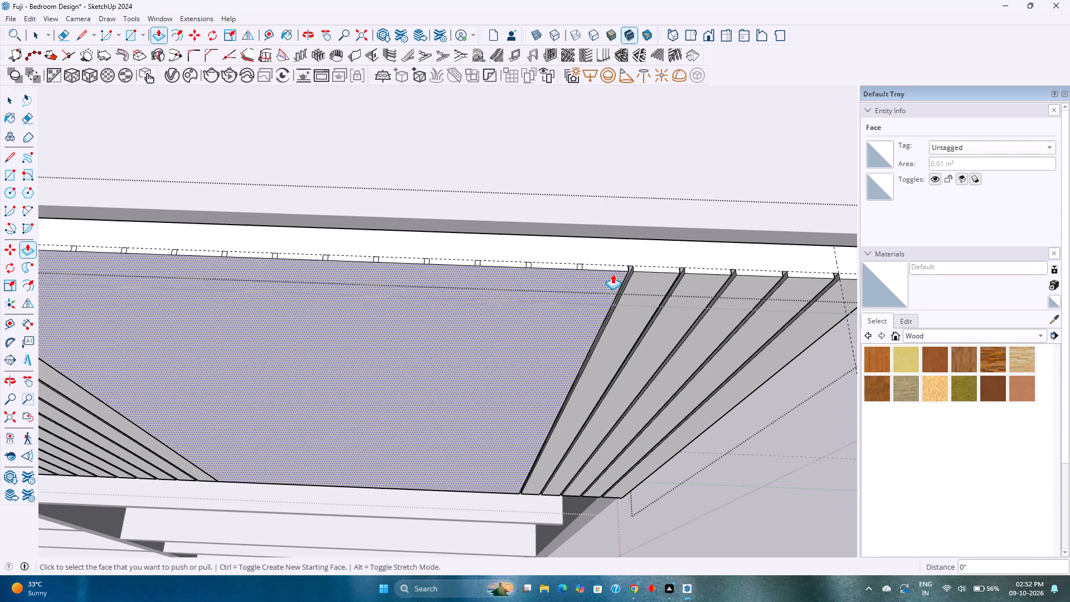
pyautogui.doubleClick(580, 268)
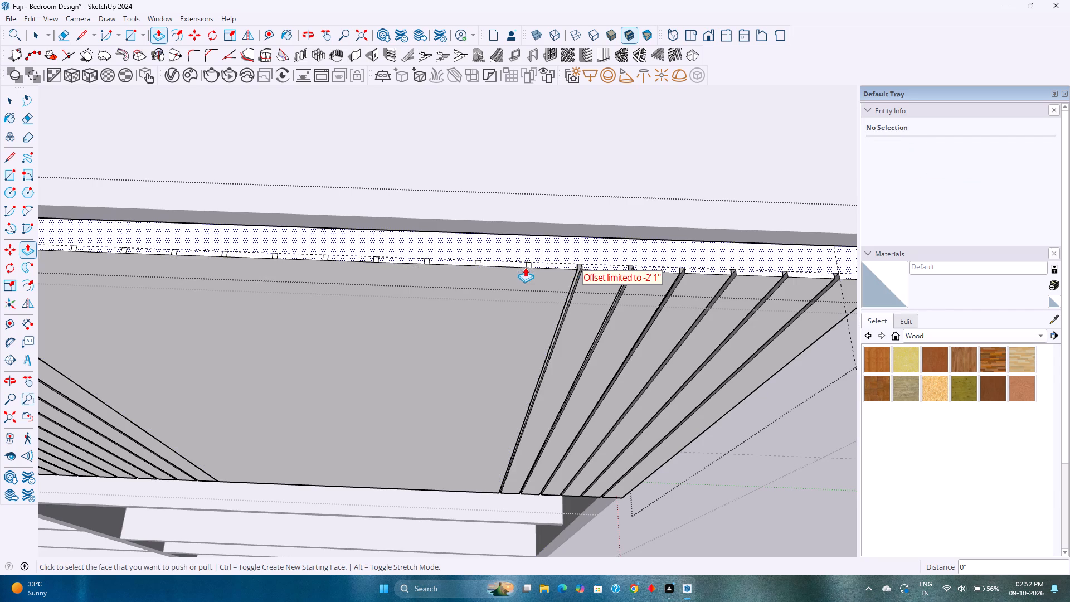
pyautogui.doubleClick(527, 265)
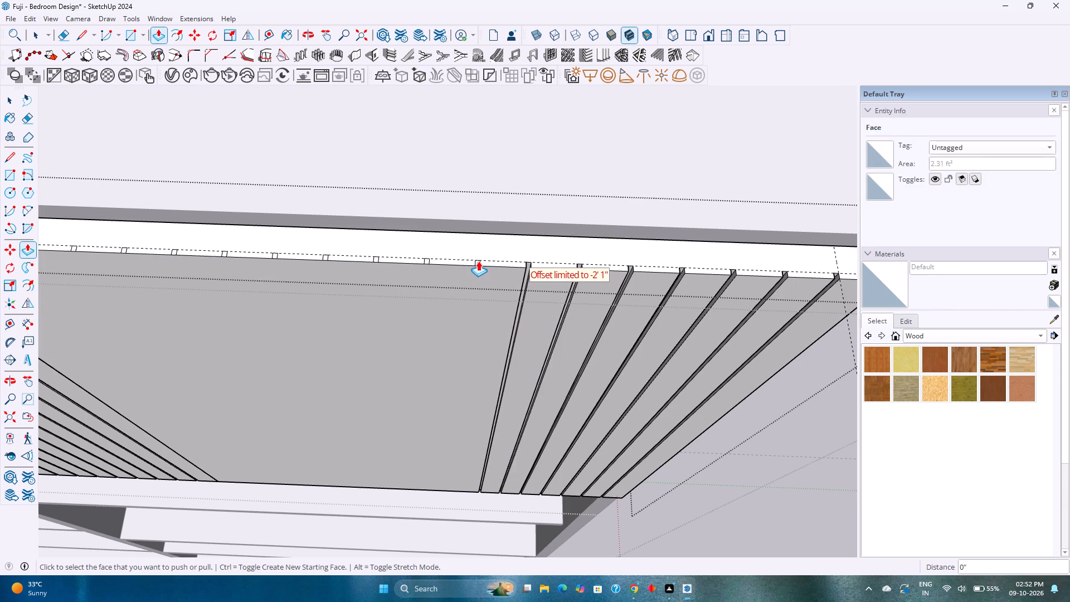
pyautogui.doubleClick(478, 261)
pyautogui.doubleClick(425, 261)
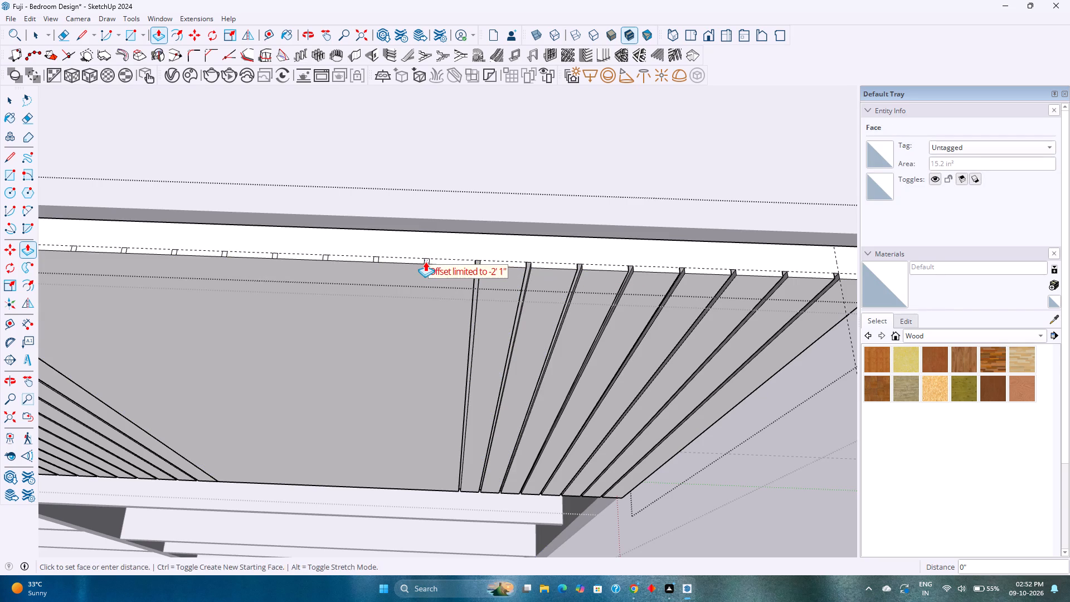
pyautogui.doubleClick(374, 261)
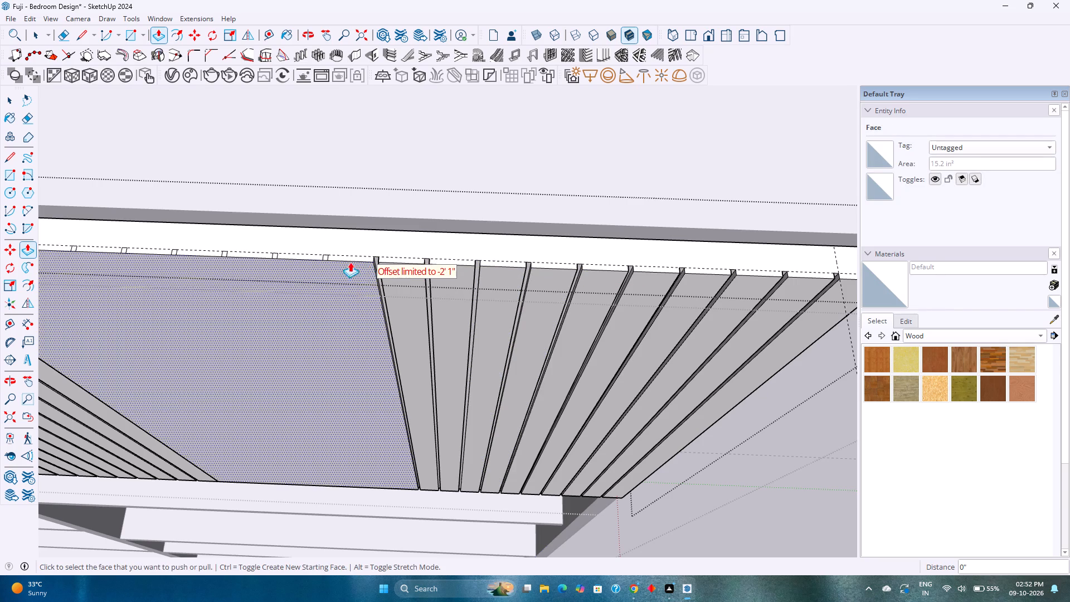
# Repeat the 2' 1" push on the remaining groove profiles, working toward the joint between the two upper door leaves.
pyautogui.doubleClick(324, 258)
pyautogui.keyDown('shift'); pyautogui.moveTo(292, 294); pyautogui.dragTo(397, 329, button='middle'); pyautogui.keyUp('shift')
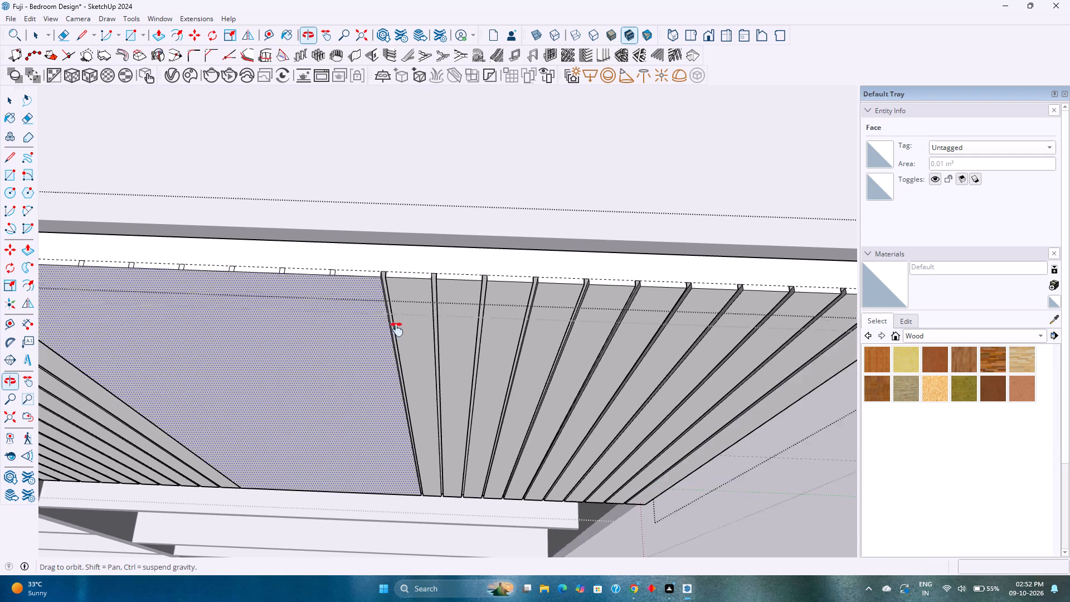
pyautogui.keyDown('shift'); pyautogui.moveTo(397, 329); pyautogui.dragTo(551, 381, button='middle'); pyautogui.keyUp('shift')
pyautogui.doubleClick(560, 350)
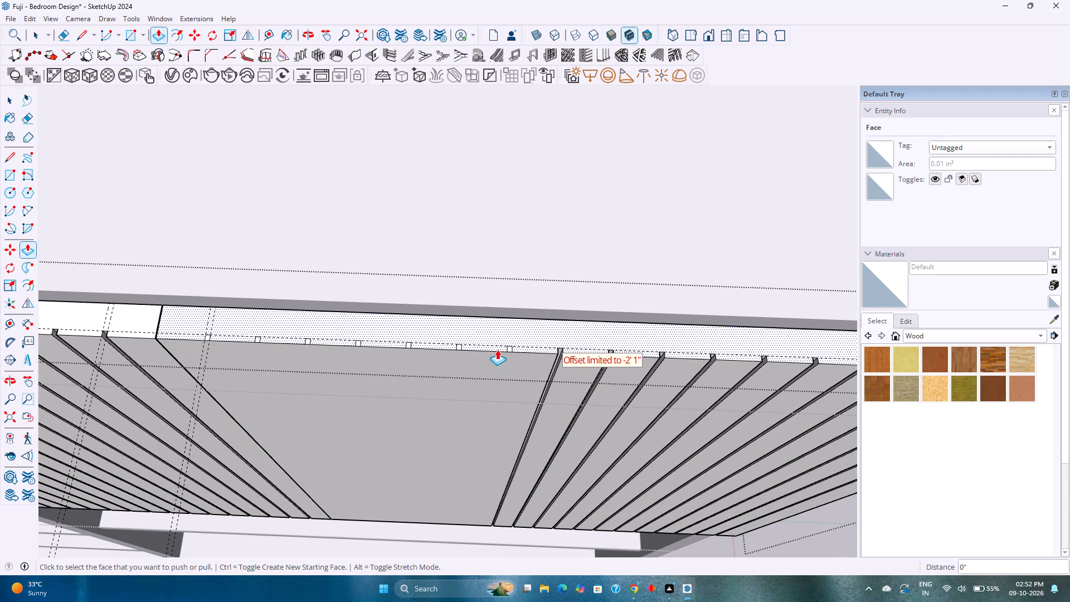
pyautogui.doubleClick(509, 350)
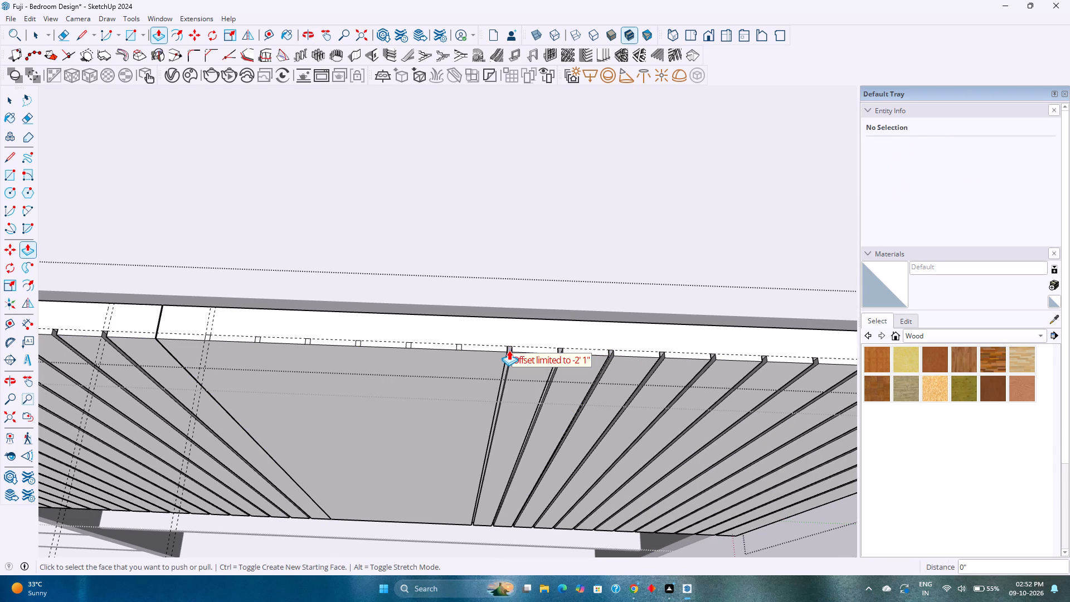
pyautogui.doubleClick(458, 347)
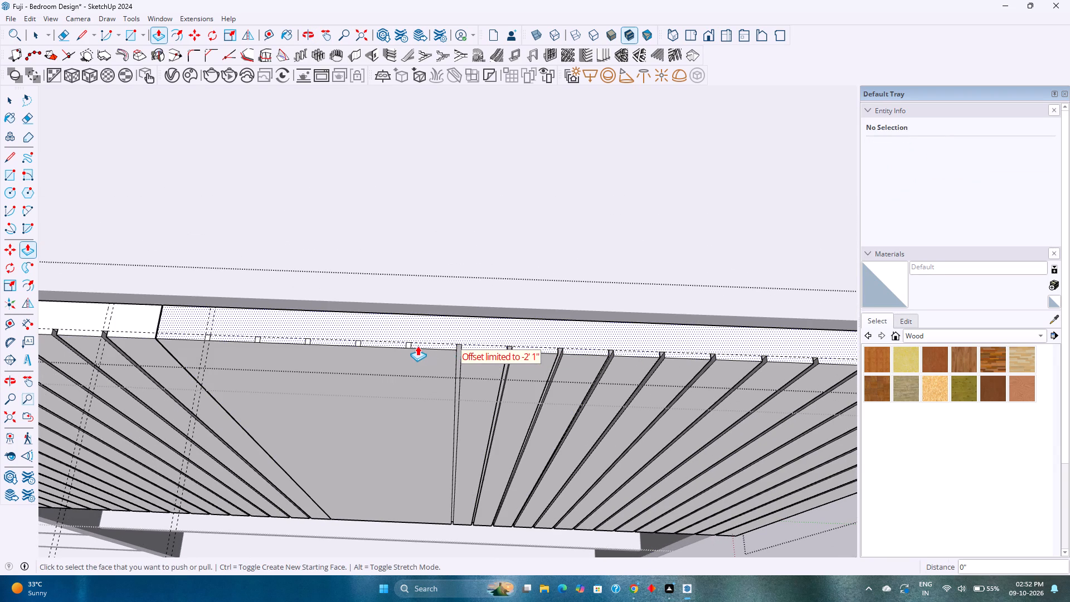
pyautogui.doubleClick(410, 345)
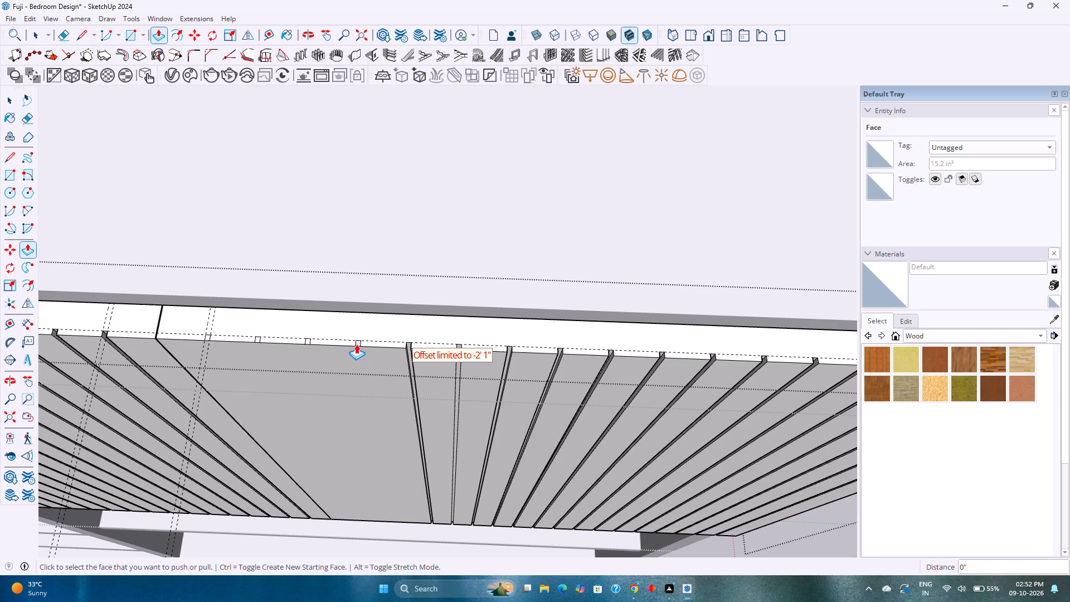
pyautogui.doubleClick(359, 342)
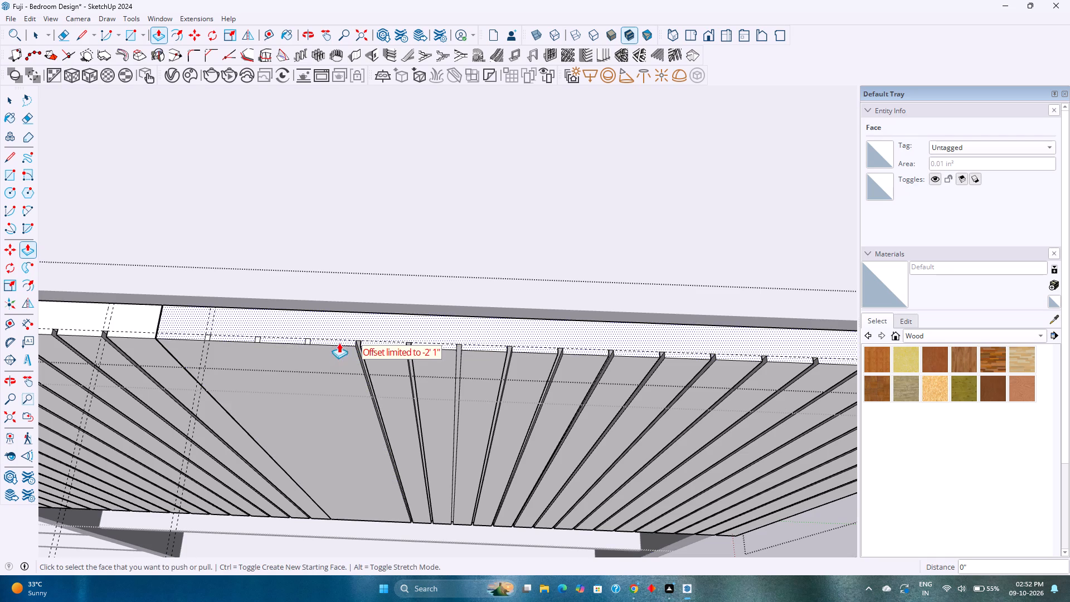
pyautogui.doubleClick(308, 342)
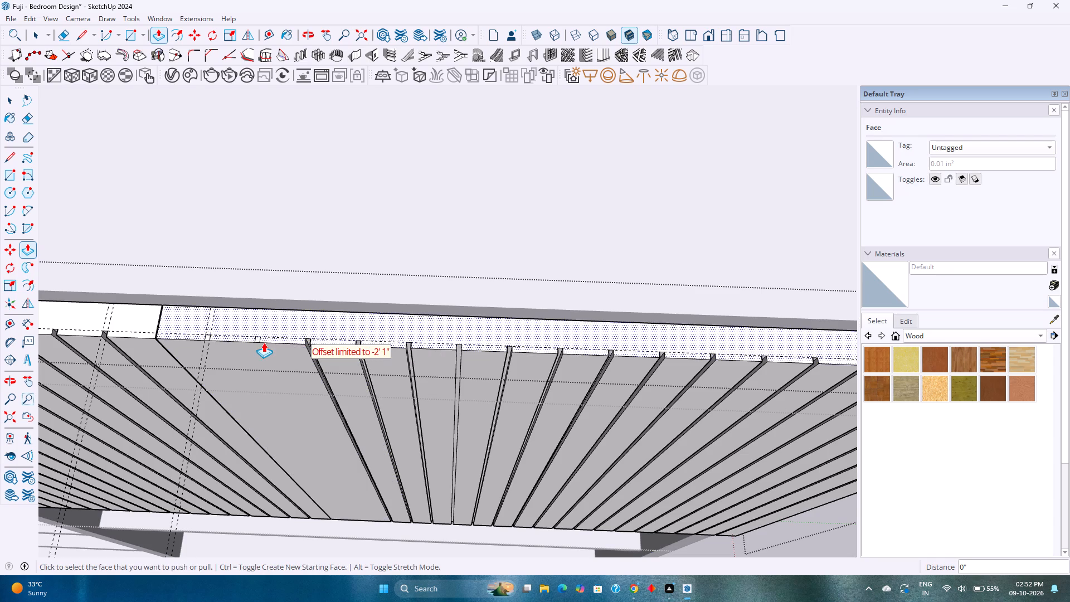
pyautogui.doubleClick(257, 341)
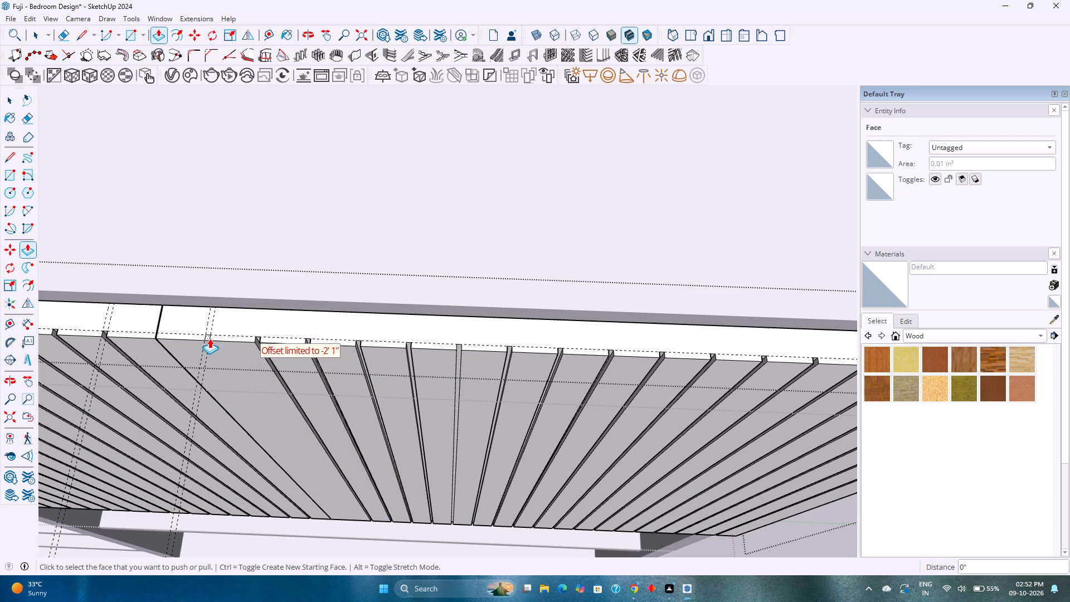
pyautogui.doubleClick(209, 338)
pyautogui.press('space')
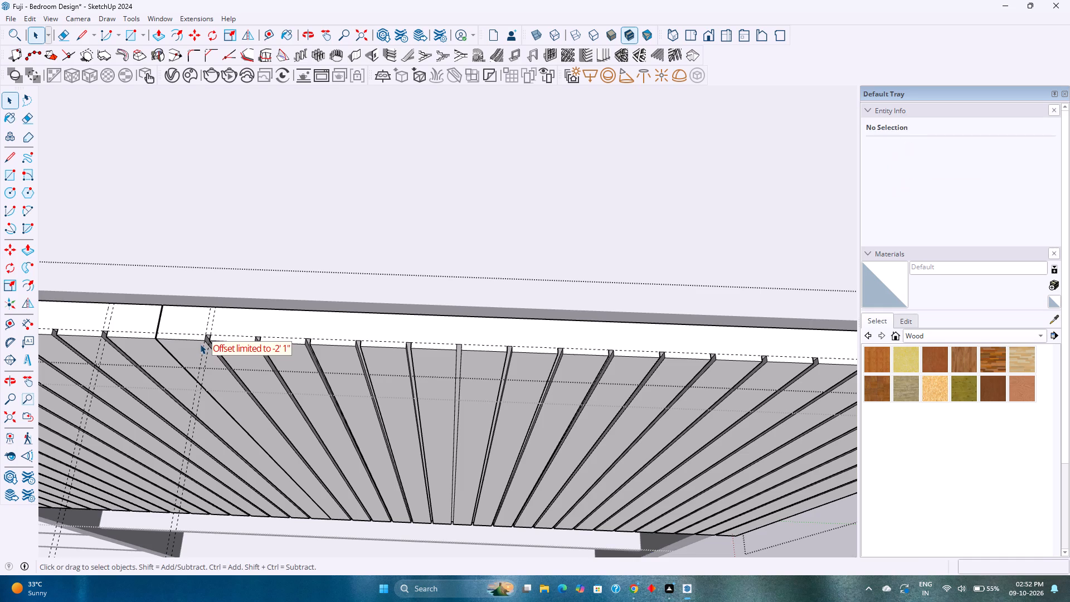
# Delete all guides from the model.
pyautogui.click(11, 21)
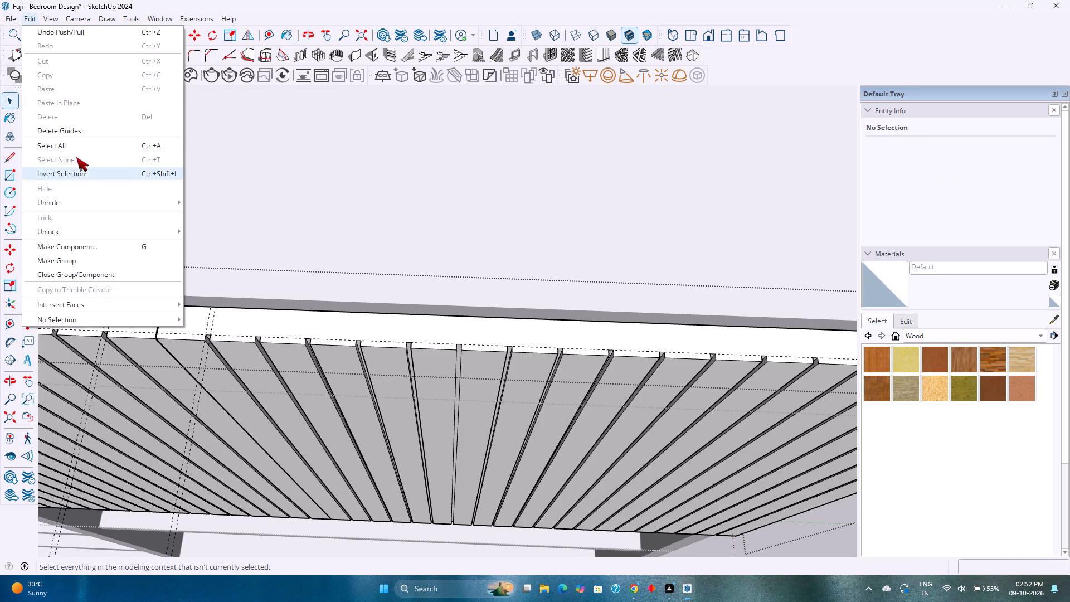
pyautogui.click(76, 129)
# Finish editing the grooved upper door and return to the wardrobe's editing level.
pyautogui.scroll(-2, 233, 415)
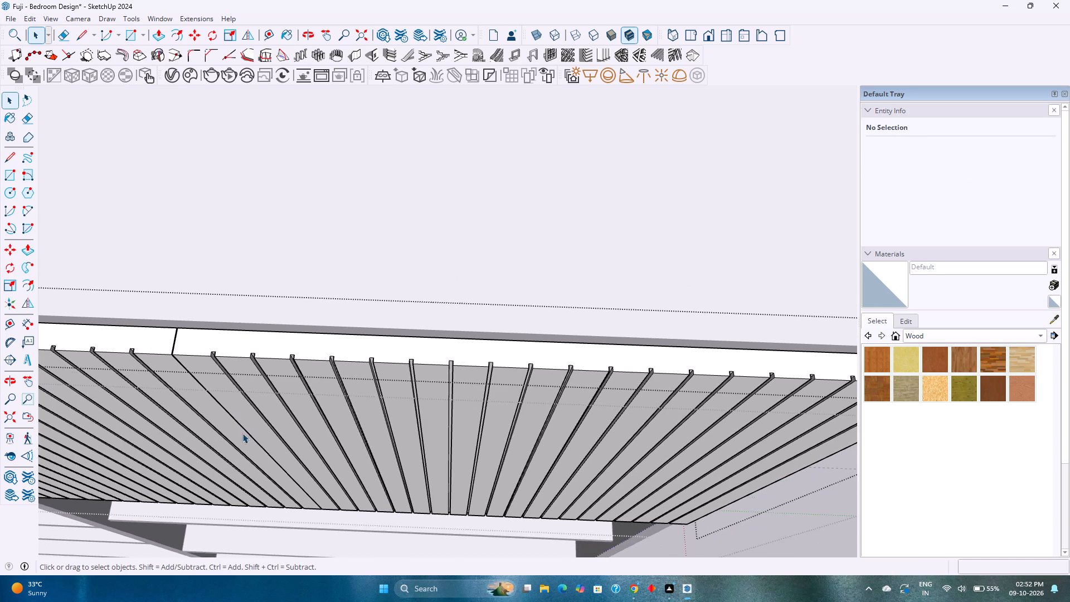
pyautogui.moveTo(244, 433); pyautogui.dragTo(332, 336, button='middle')
pyautogui.scroll(-15, 342, 335)
pyautogui.moveTo(358, 475); pyautogui.dragTo(341, 340, button='middle')
pyautogui.scroll(-6, 345, 330)
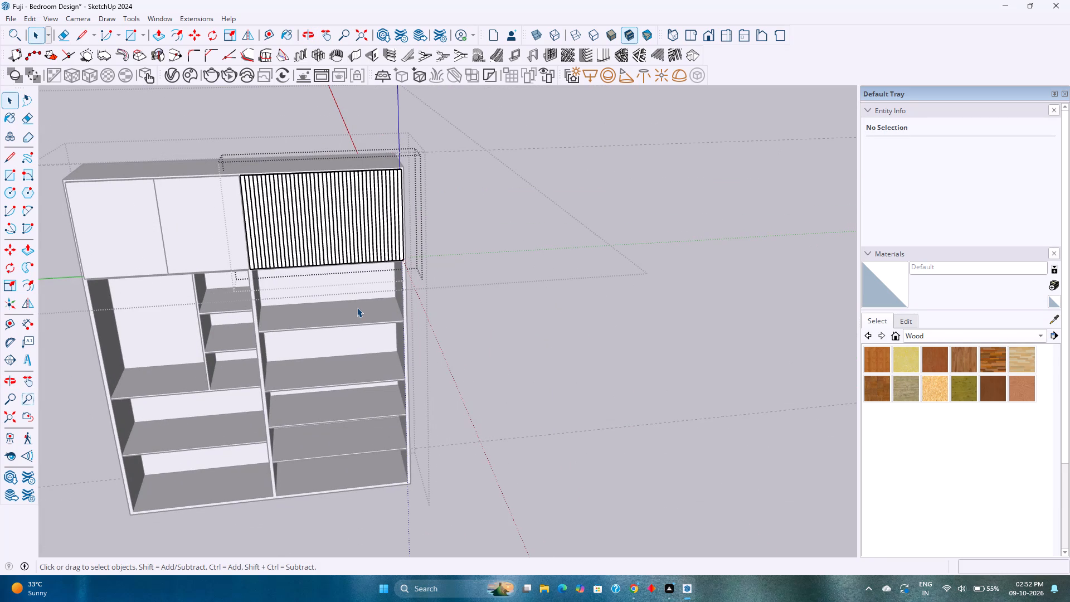
pyautogui.moveTo(367, 371); pyautogui.dragTo(368, 288, button='middle')
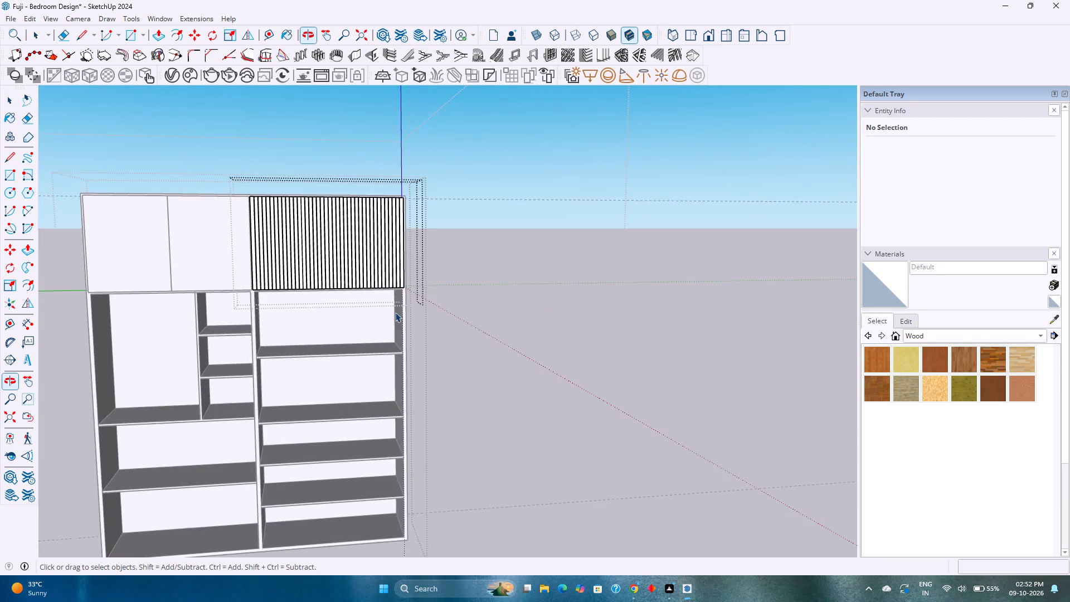
pyautogui.scroll(2, 400, 317)
pyautogui.moveTo(400, 317); pyautogui.dragTo(382, 268, button='middle')
pyautogui.scroll(8, 393, 280)
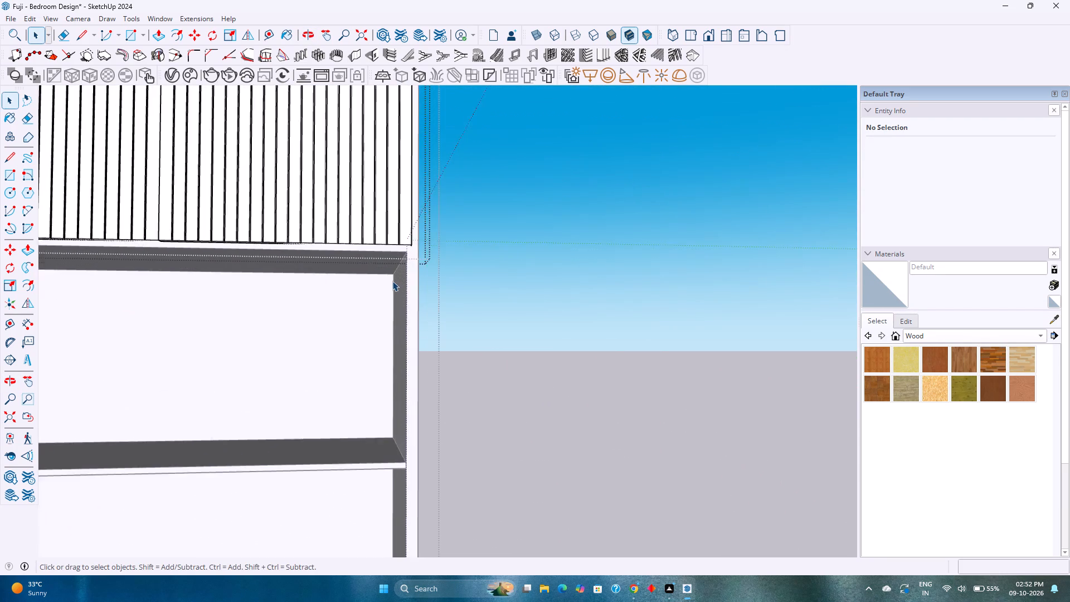
pyautogui.scroll(6, 392, 281)
pyautogui.scroll(-2, 393, 280)
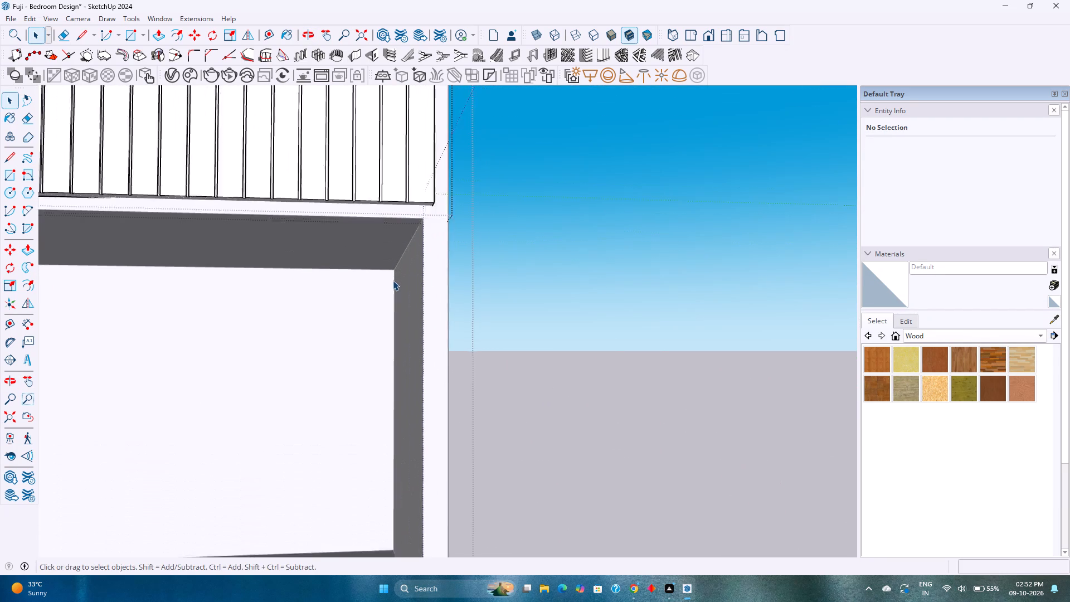
pyautogui.scroll(-2, 393, 280)
pyautogui.press('Escape')
pyautogui.scroll(-16, 393, 280)
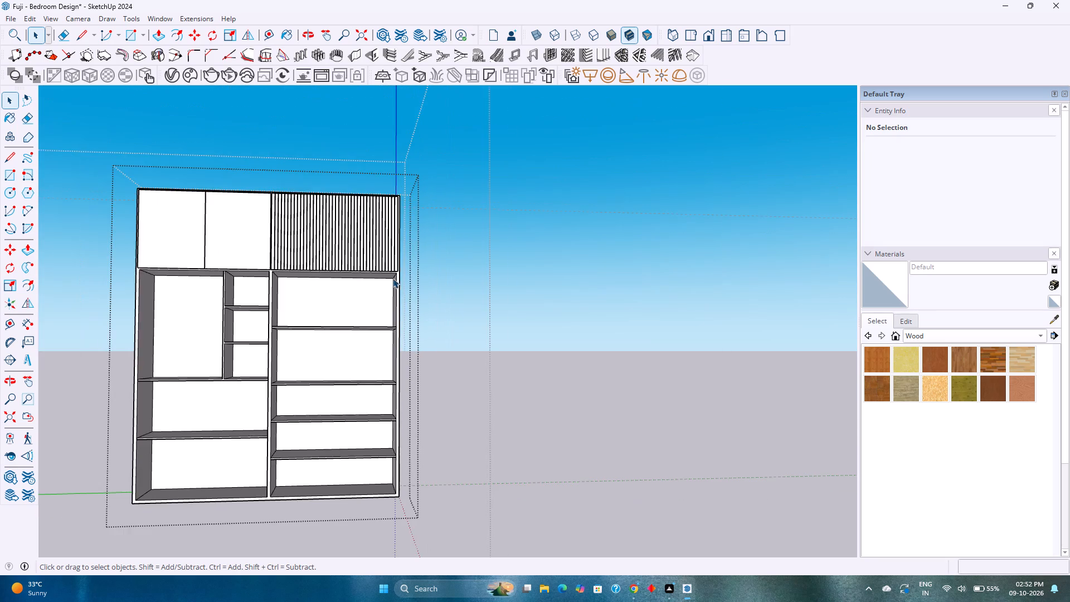
# Copy the grooved upper door group 3' 1" straight down, using the top inner corners of the shelf compartments below as reference points.
pyautogui.moveTo(382, 248); pyautogui.dragTo(352, 449, button='middle')
pyautogui.scroll(4, 345, 302)
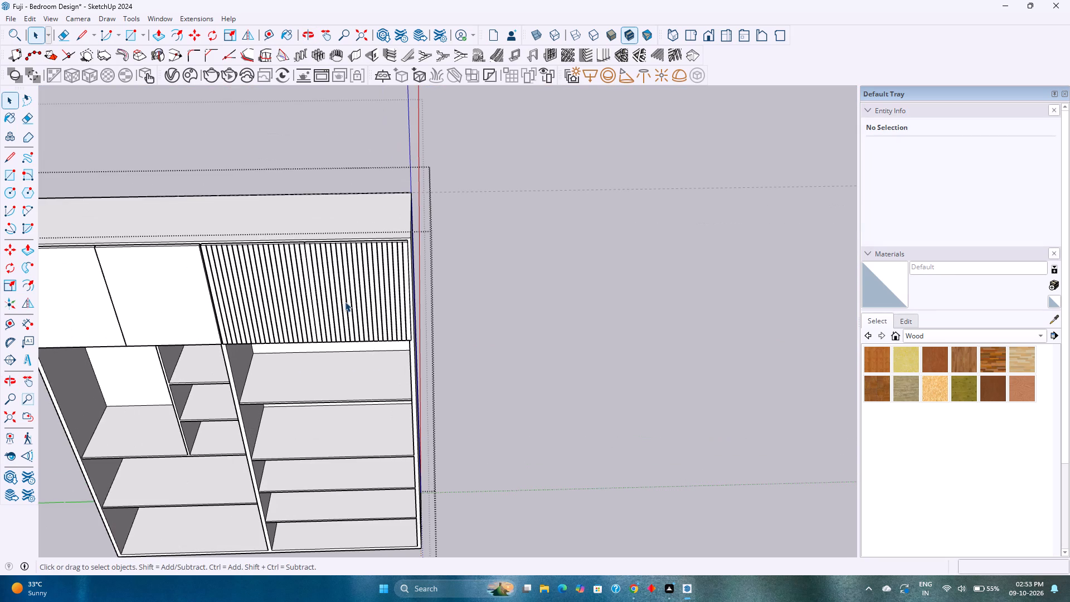
pyautogui.click(345, 302)
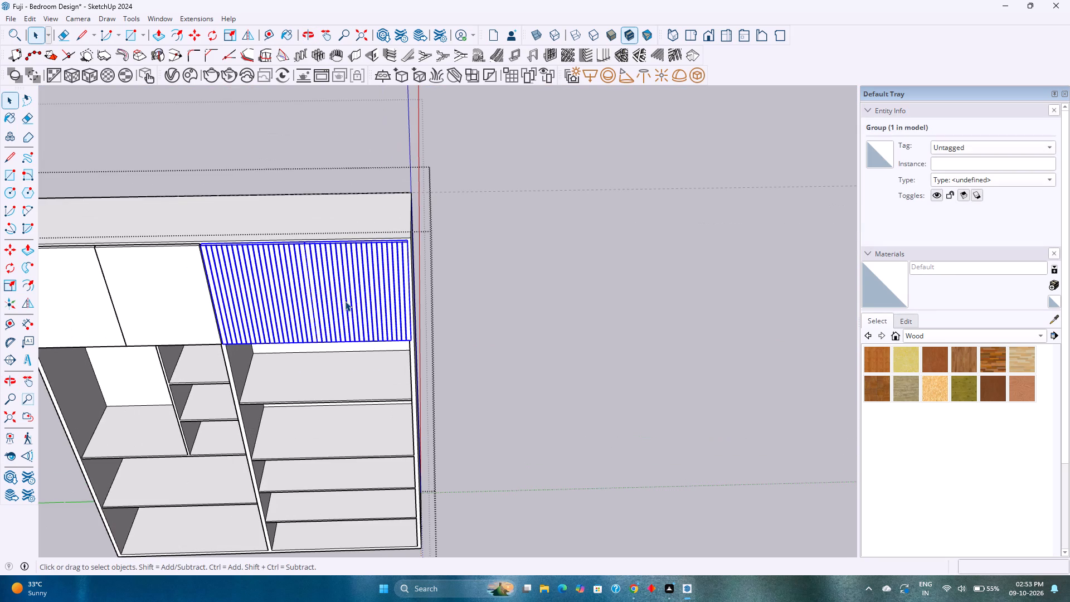
pyautogui.scroll(4, 348, 296)
pyautogui.moveTo(347, 297); pyautogui.dragTo(320, 395, button='middle')
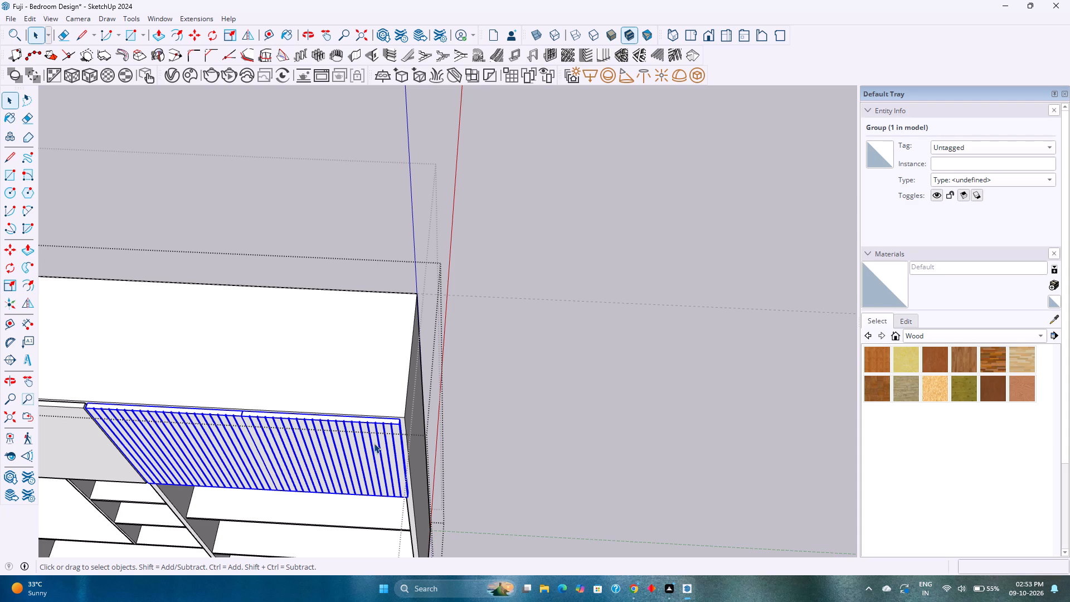
pyautogui.scroll(-4, 374, 443)
pyautogui.moveTo(374, 443); pyautogui.dragTo(359, 365, button='middle')
pyautogui.moveTo(365, 436); pyautogui.dragTo(365, 377, button='middle')
pyautogui.scroll(3, 373, 403)
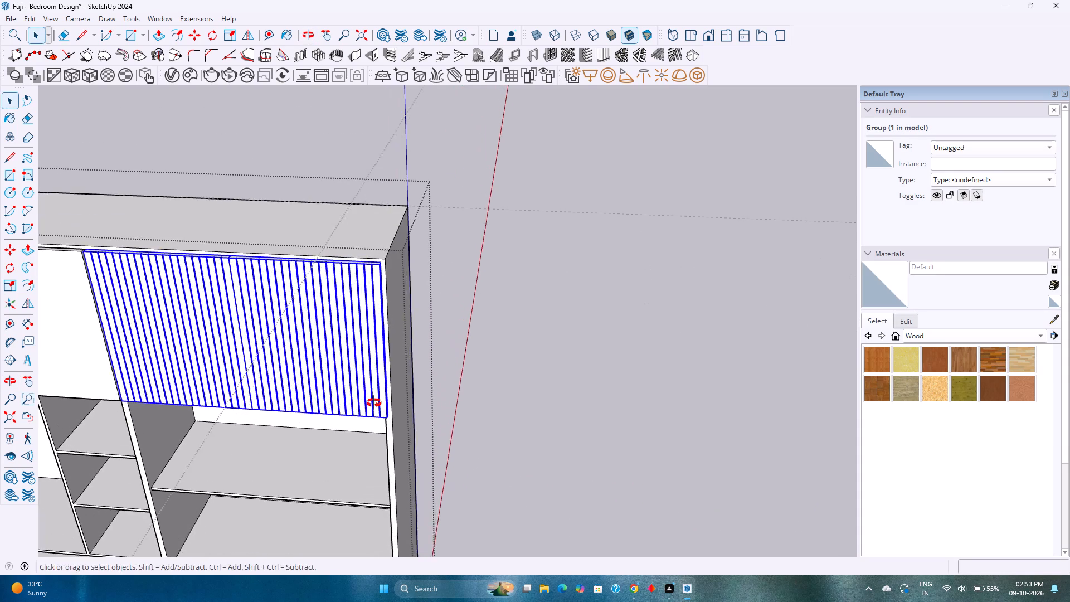
pyautogui.moveTo(374, 403); pyautogui.dragTo(390, 356, button='middle')
pyautogui.scroll(6, 397, 430)
pyautogui.moveTo(370, 427); pyautogui.dragTo(411, 348, button='middle')
pyautogui.scroll(4, 431, 330)
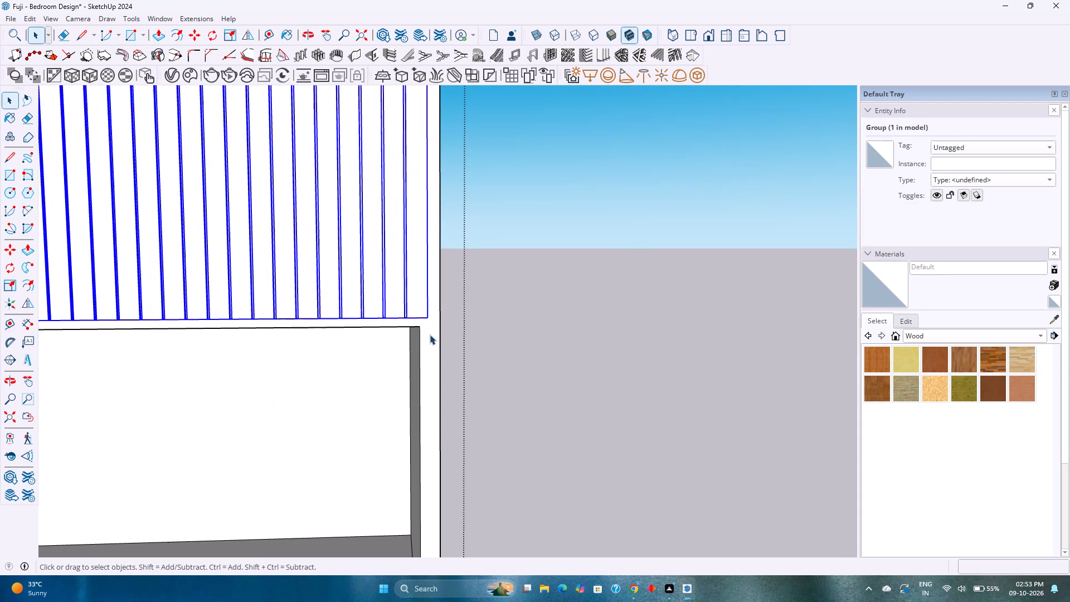
pyautogui.moveTo(421, 338); pyautogui.dragTo(428, 299, button='middle')
pyautogui.scroll(-14, 450, 309)
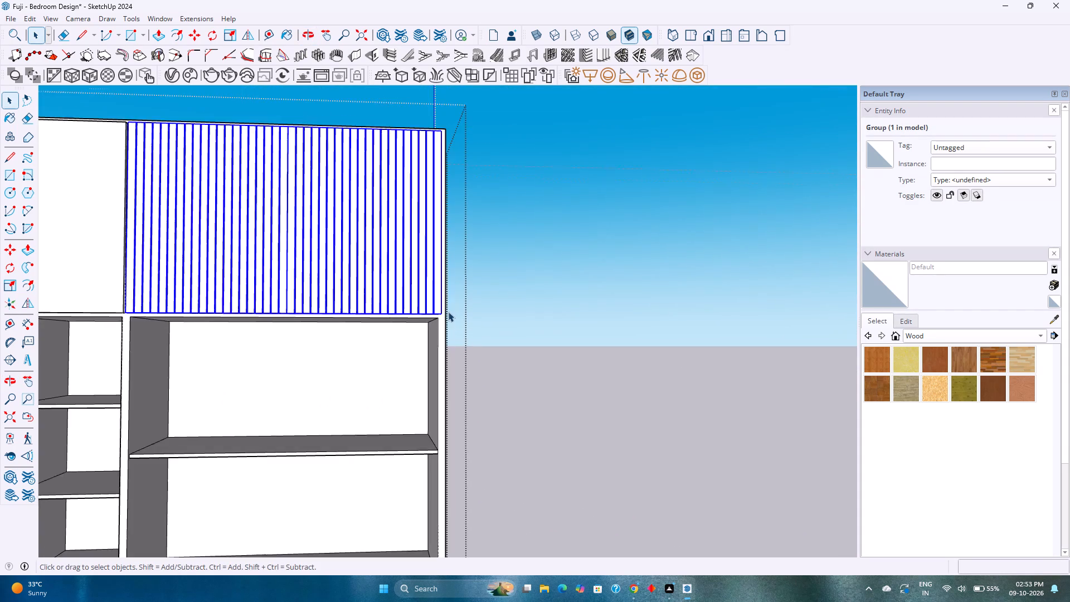
pyautogui.scroll(-7, 448, 312)
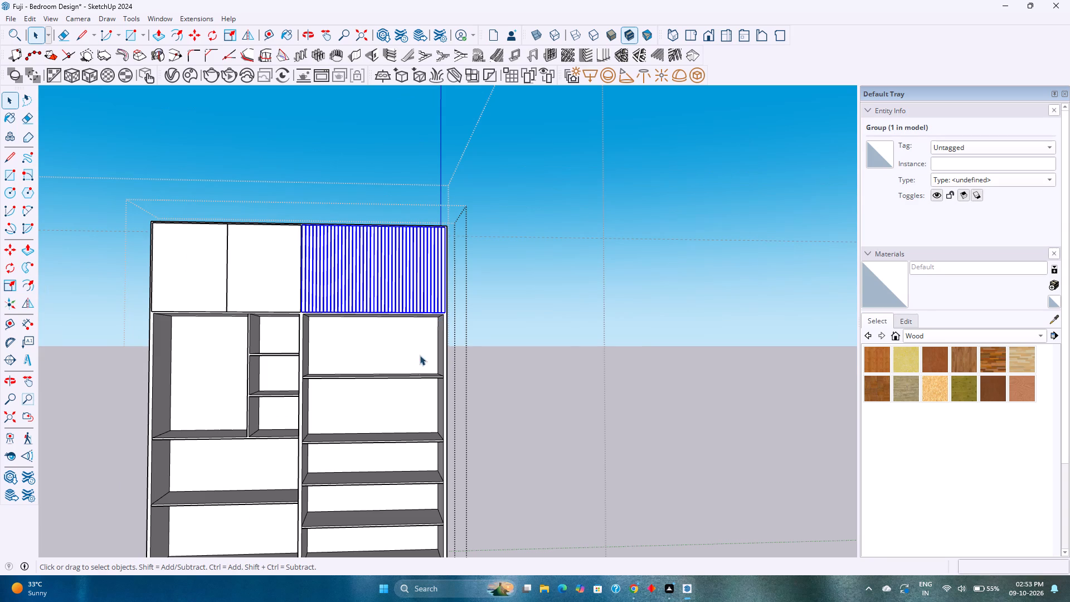
pyautogui.scroll(-3, 414, 367)
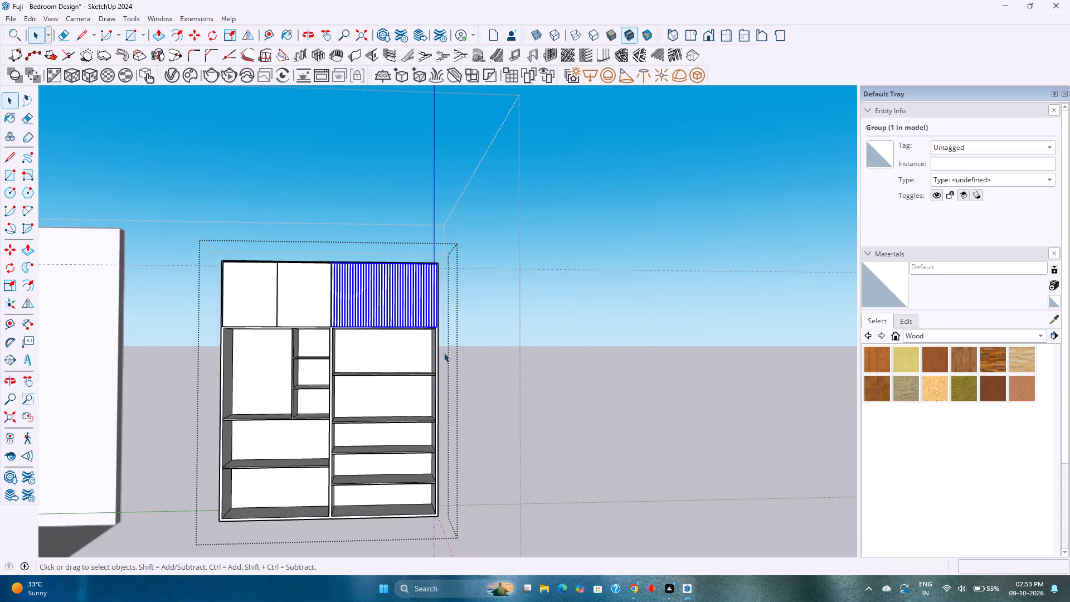
pyautogui.scroll(4, 438, 348)
pyautogui.press('m')
pyautogui.scroll(7, 430, 326)
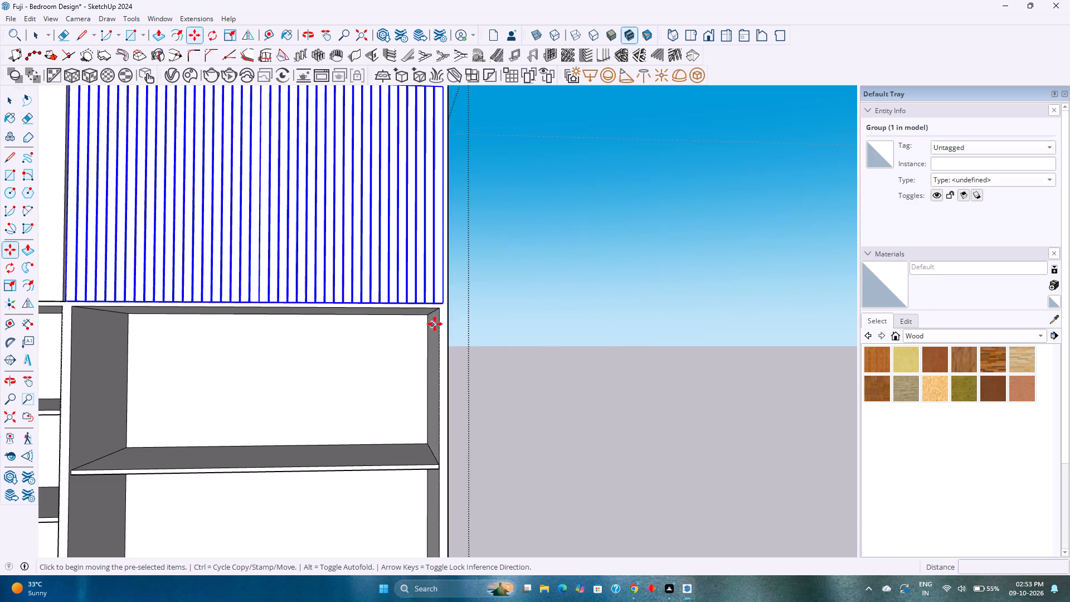
pyautogui.click(437, 310)
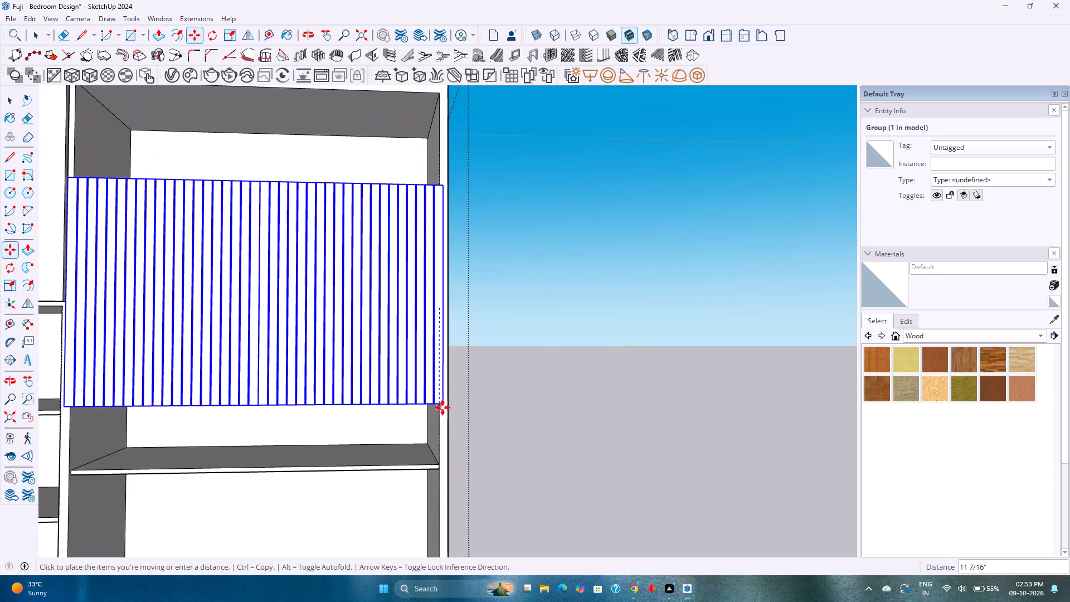
pyautogui.scroll(-15, 442, 407)
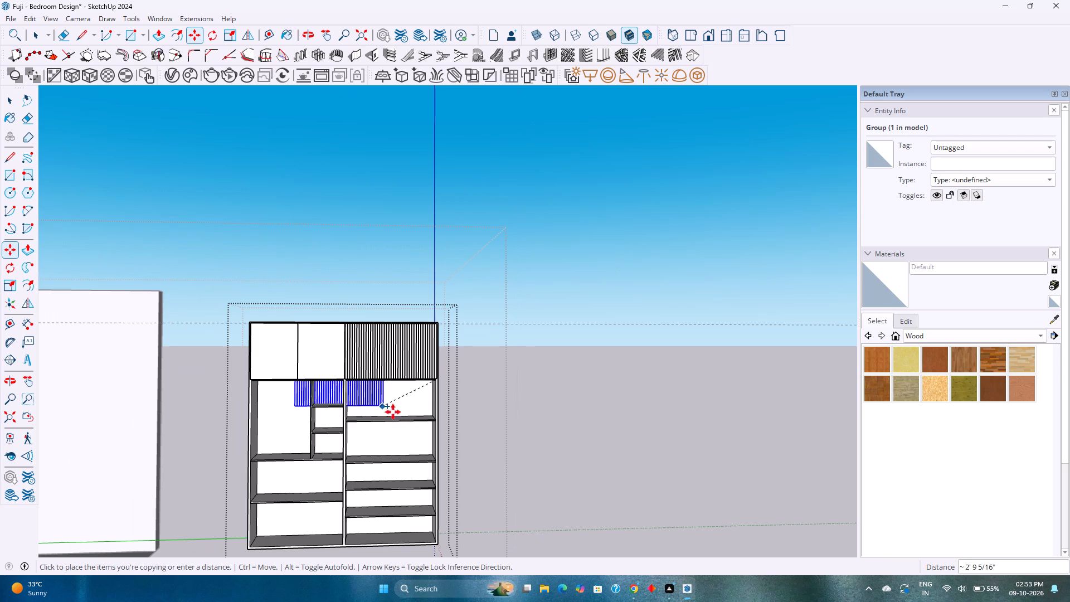
pyautogui.scroll(6, 428, 478)
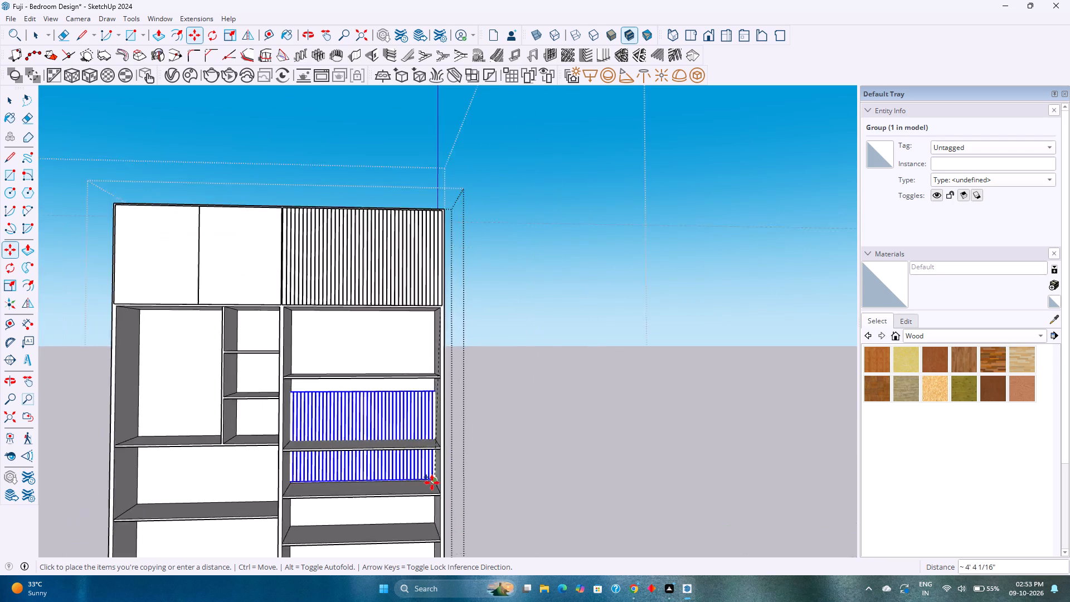
pyautogui.keyDown('shift'); pyautogui.moveTo(432, 483); pyautogui.dragTo(384, 445, button='middle'); pyautogui.keyUp('shift')
pyautogui.scroll(4, 384, 444)
pyautogui.scroll(-4, 386, 430)
pyautogui.scroll(5, 392, 400)
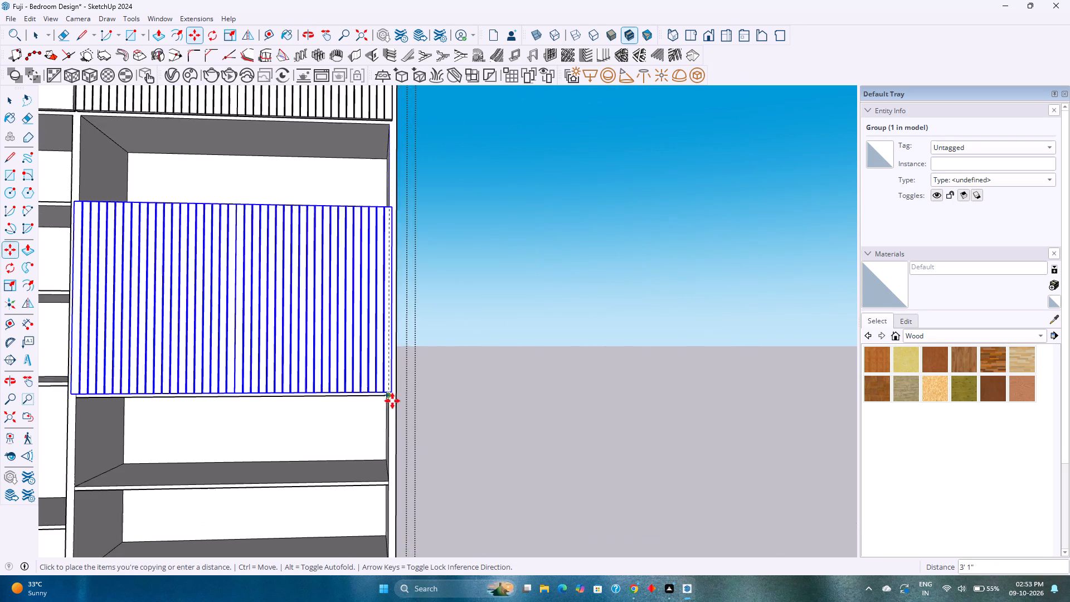
pyautogui.scroll(12, 392, 401)
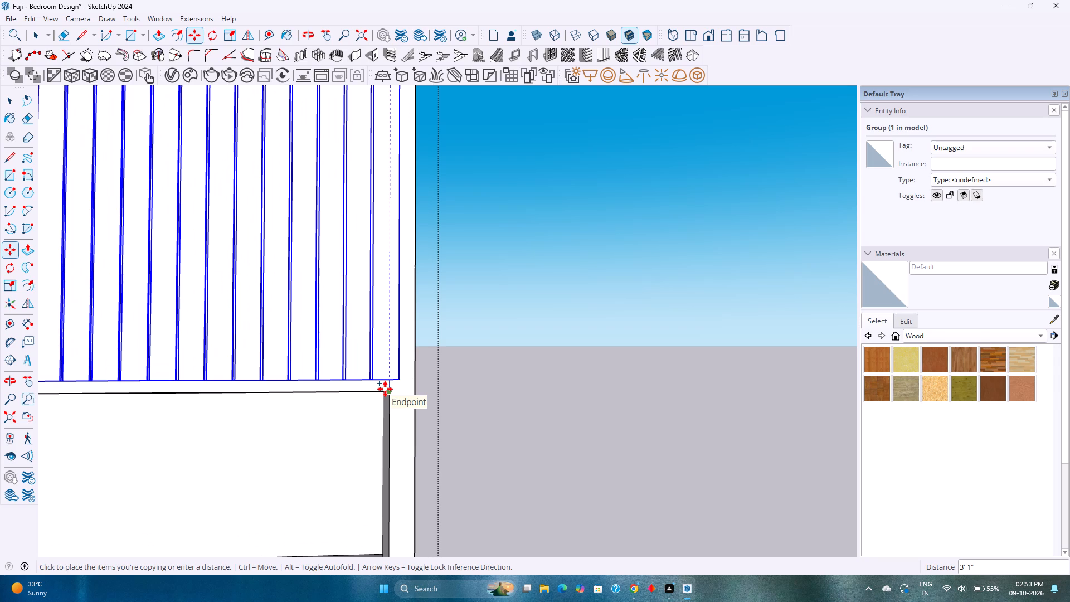
pyautogui.click(385, 389)
pyautogui.scroll(-3, 248, 419)
pyautogui.moveTo(248, 419); pyautogui.dragTo(332, 337, button='middle')
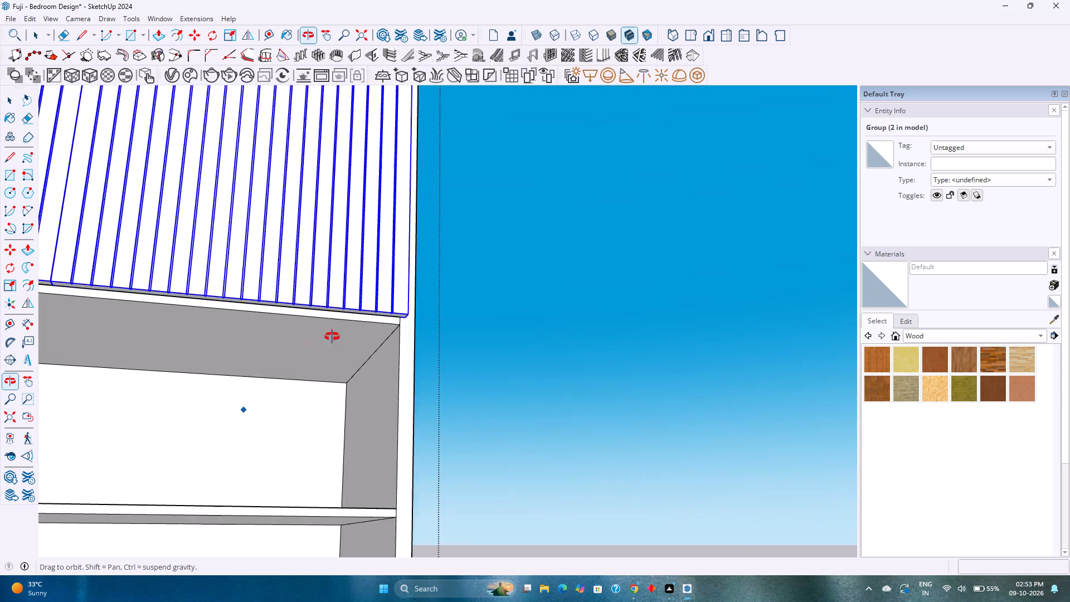
pyautogui.moveTo(332, 337); pyautogui.dragTo(362, 333, button='middle')
pyautogui.scroll(-17, 444, 362)
pyautogui.moveTo(437, 368); pyautogui.dragTo(362, 493, button='middle')
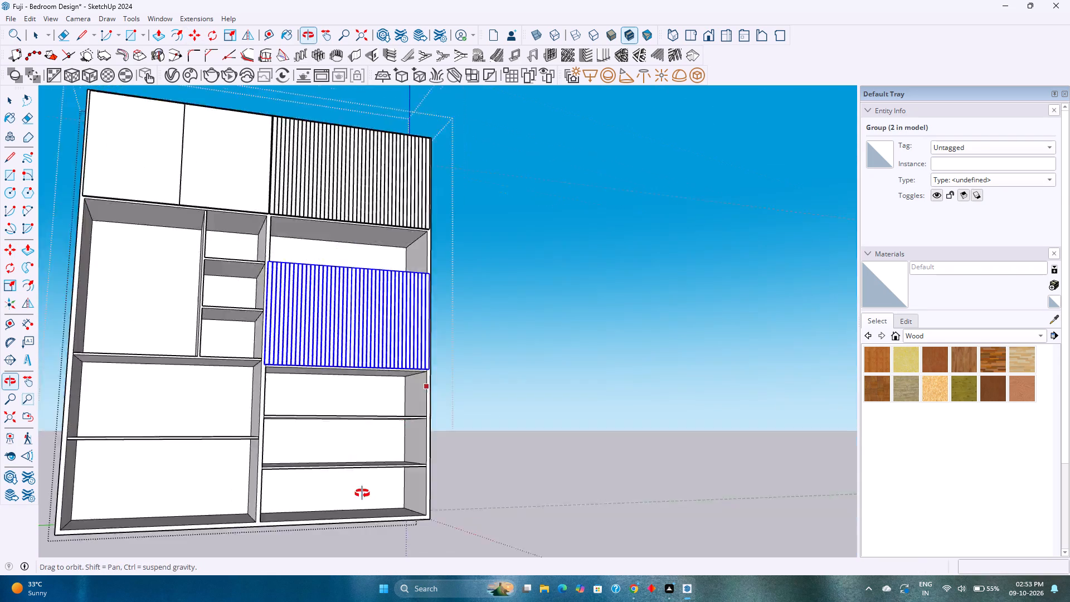
pyautogui.moveTo(362, 493); pyautogui.dragTo(341, 540, button='middle')
pyautogui.press('space')
# Examine how the copied grooved door sits against the open compartment above it and the wardrobe's side panel.
pyautogui.scroll(1, 368, 344)
pyautogui.keyDown('shift'); pyautogui.moveTo(368, 344); pyautogui.dragTo(388, 425, button='middle'); pyautogui.keyUp('shift')
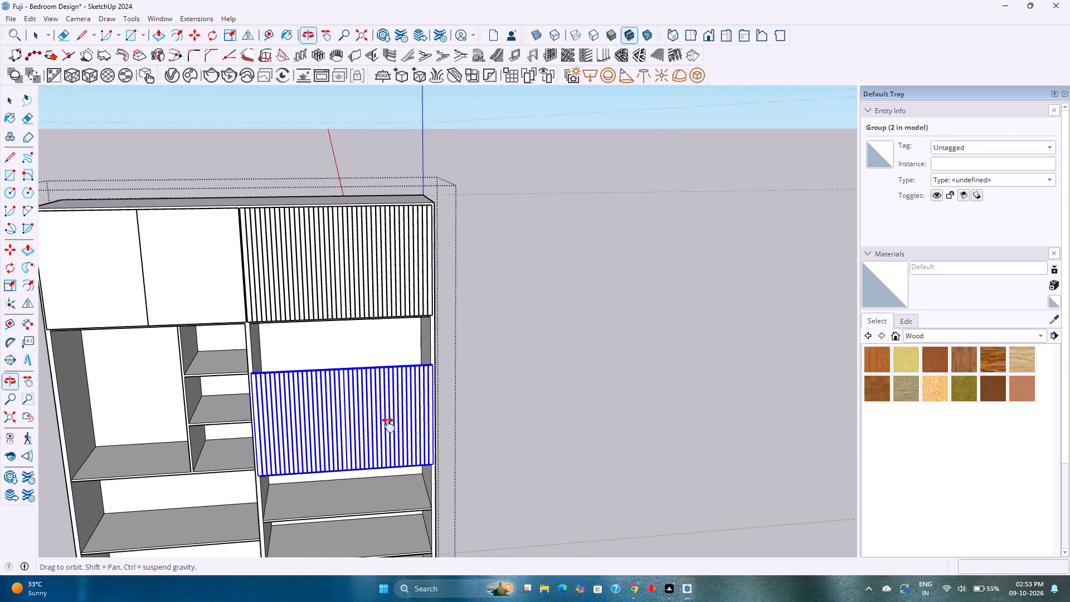
pyautogui.keyDown('shift'); pyautogui.moveTo(388, 425); pyautogui.dragTo(388, 425, button='middle'); pyautogui.keyUp('shift')
pyautogui.moveTo(388, 414); pyautogui.dragTo(111, 367, button='middle')
pyautogui.scroll(7, 299, 290)
pyautogui.scroll(4, 376, 414)
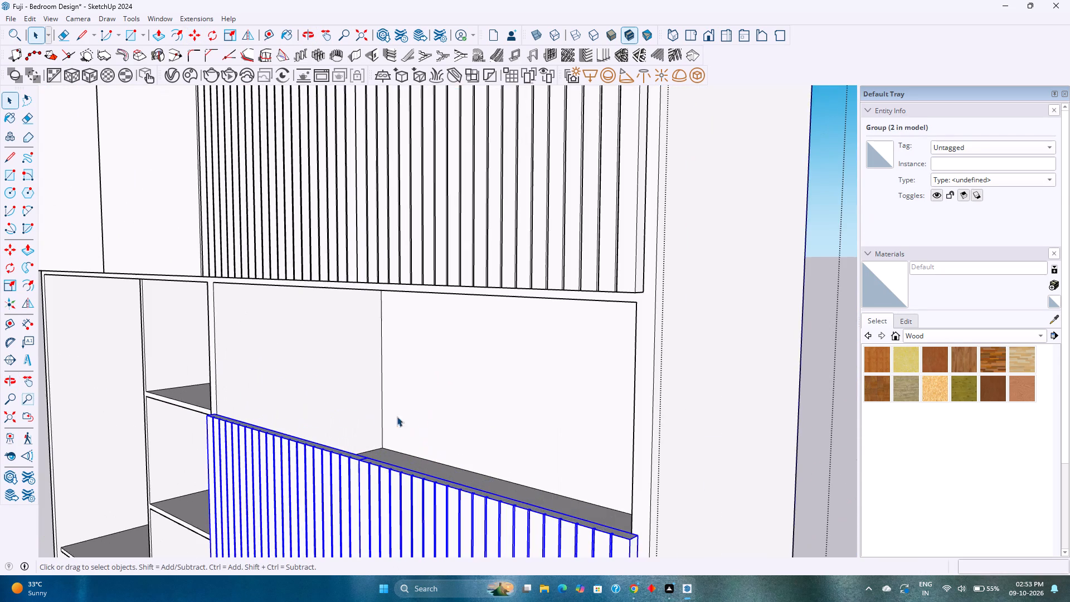
pyautogui.keyDown('shift'); pyautogui.moveTo(475, 411); pyautogui.dragTo(372, 386, button='middle'); pyautogui.keyUp('shift')
pyautogui.moveTo(372, 383); pyautogui.dragTo(418, 371, button='middle')
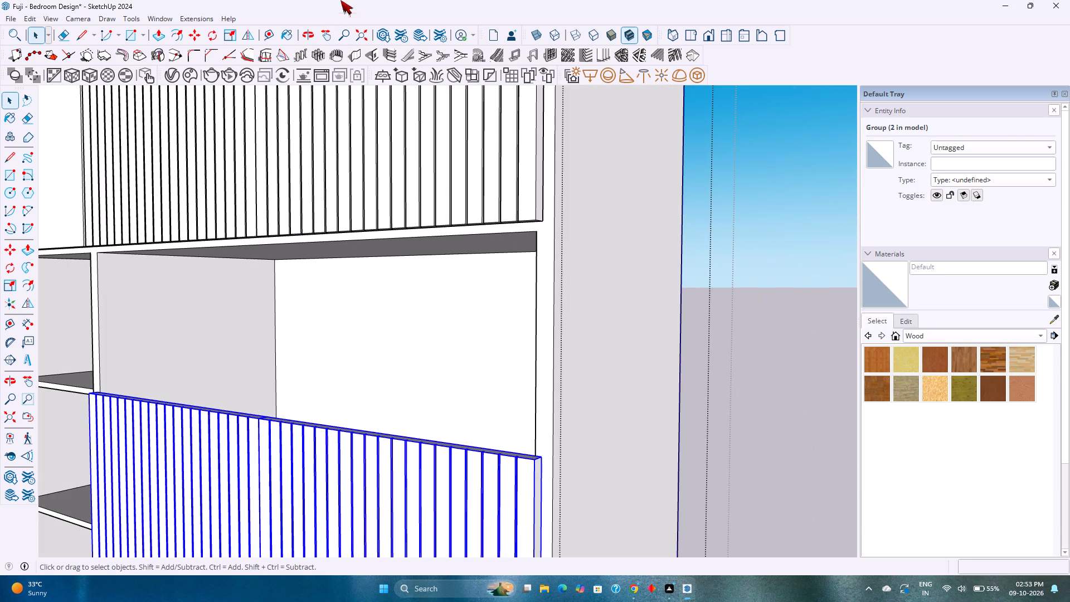
# Place a horizontal guide 0.3" above the top edge of the open compartment beneath the grooved upper door.
pyautogui.click(267, 30)
pyautogui.scroll(4, 518, 236)
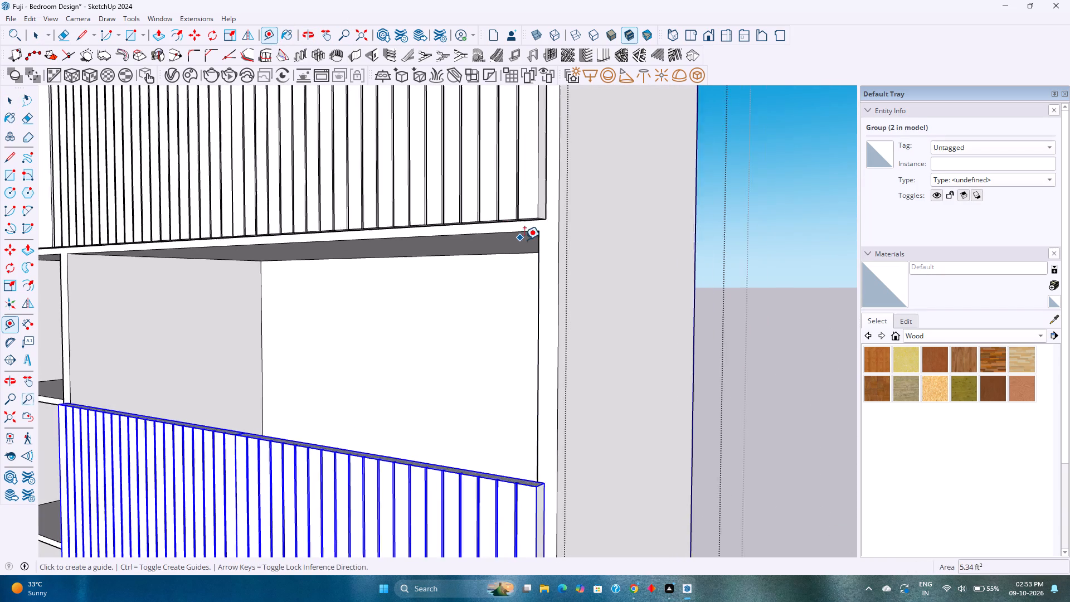
pyautogui.scroll(5, 524, 240)
pyautogui.click(532, 217)
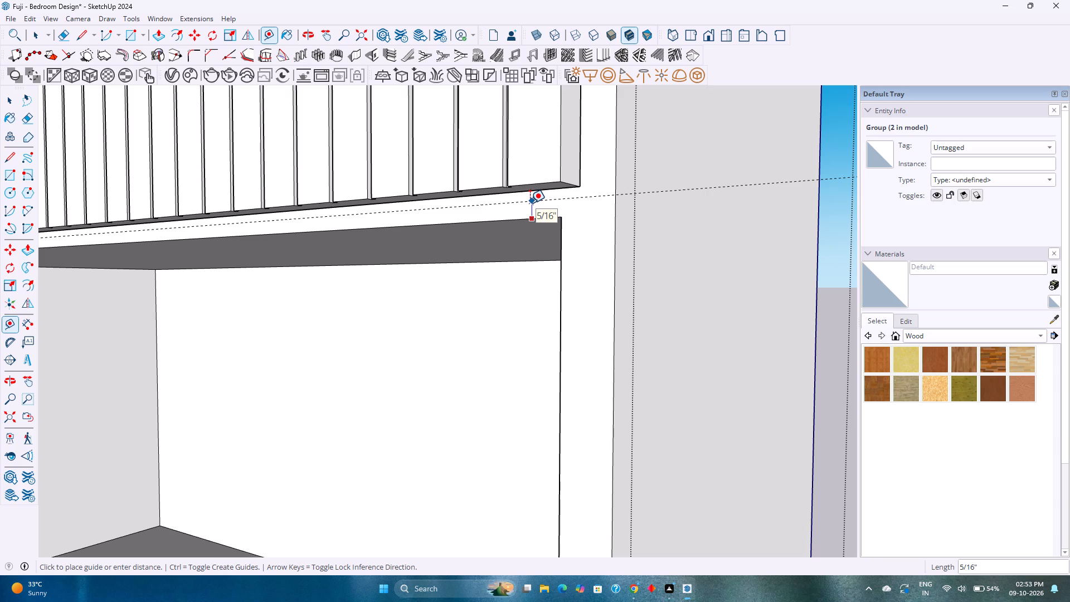
pyautogui.press('0')
pyautogui.press('.')
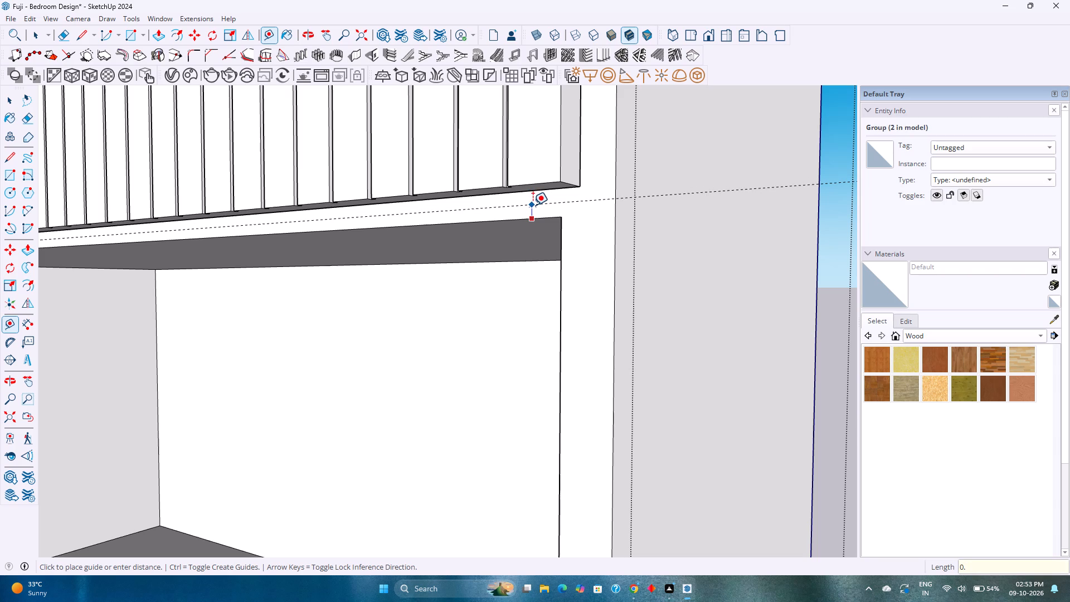
pyautogui.write('35')
pyautogui.press('Return')
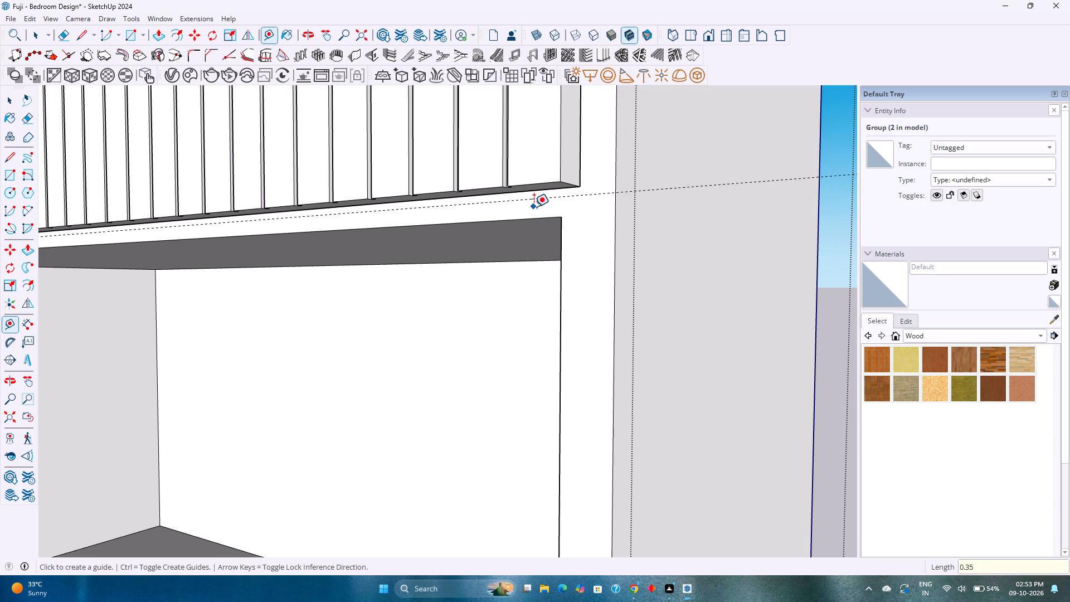
pyautogui.scroll(-3, 534, 226)
pyautogui.moveTo(534, 229); pyautogui.dragTo(586, 297, button='middle')
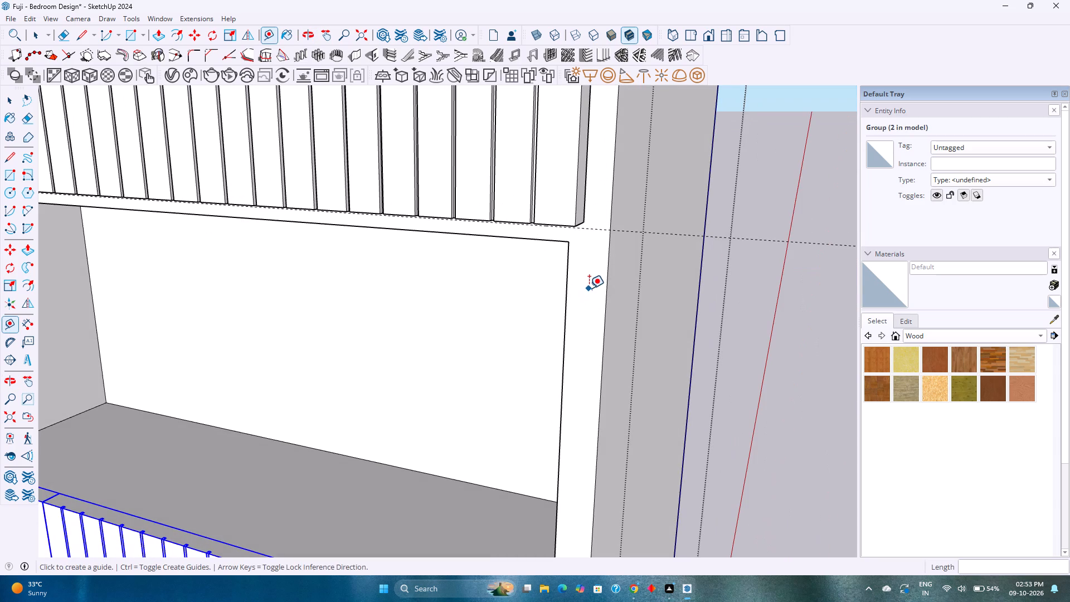
pyautogui.press('0')
pyautogui.write('.3')
pyautogui.press('Return')
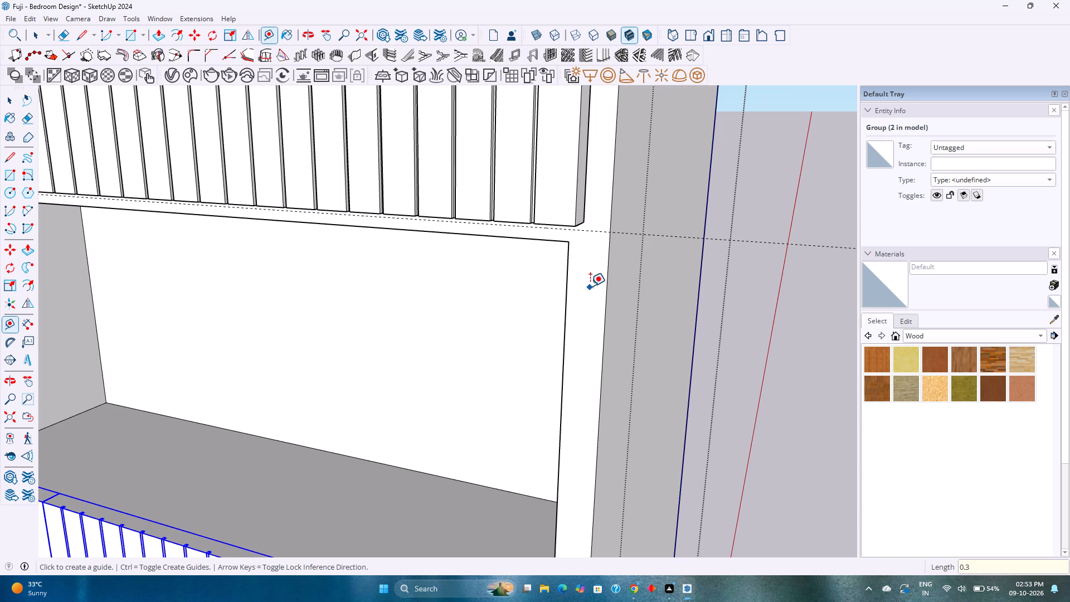
# Scale the copied grooved door vertically so its top edge meets the guide just below the upper door.
pyautogui.moveTo(532, 309); pyautogui.dragTo(513, 253, button='middle')
pyautogui.scroll(-5, 514, 247)
pyautogui.press('space')
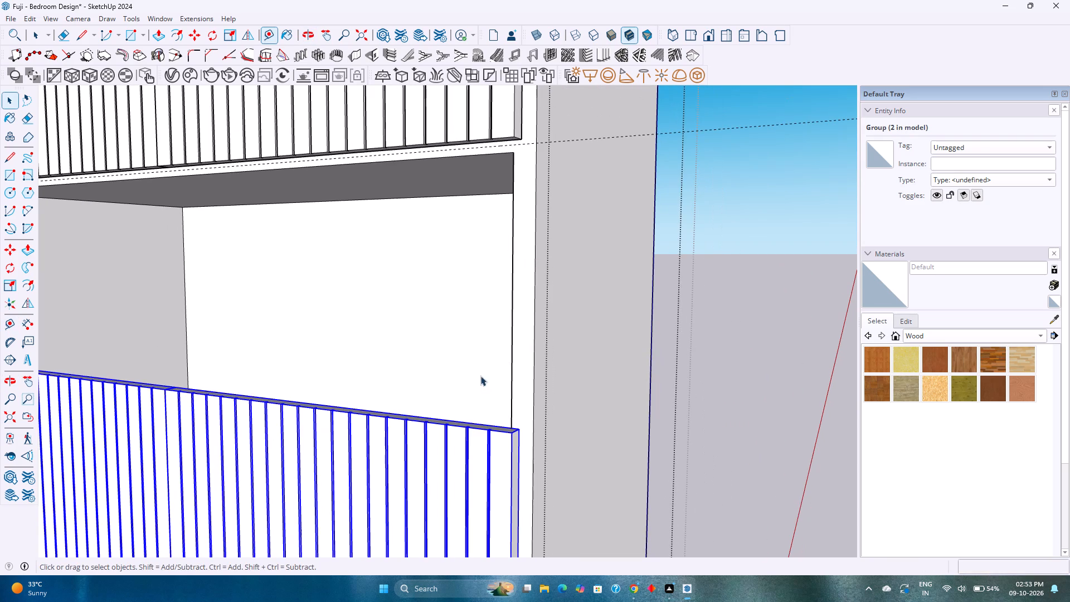
pyautogui.press('s')
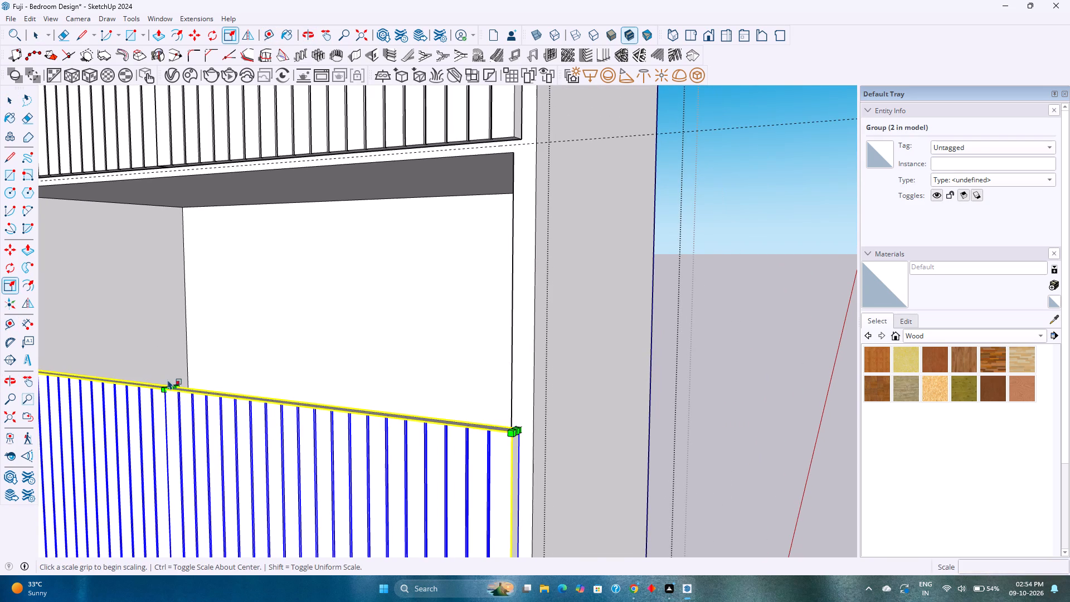
pyautogui.scroll(2, 170, 385)
pyautogui.click(172, 390)
pyautogui.scroll(-10, 179, 351)
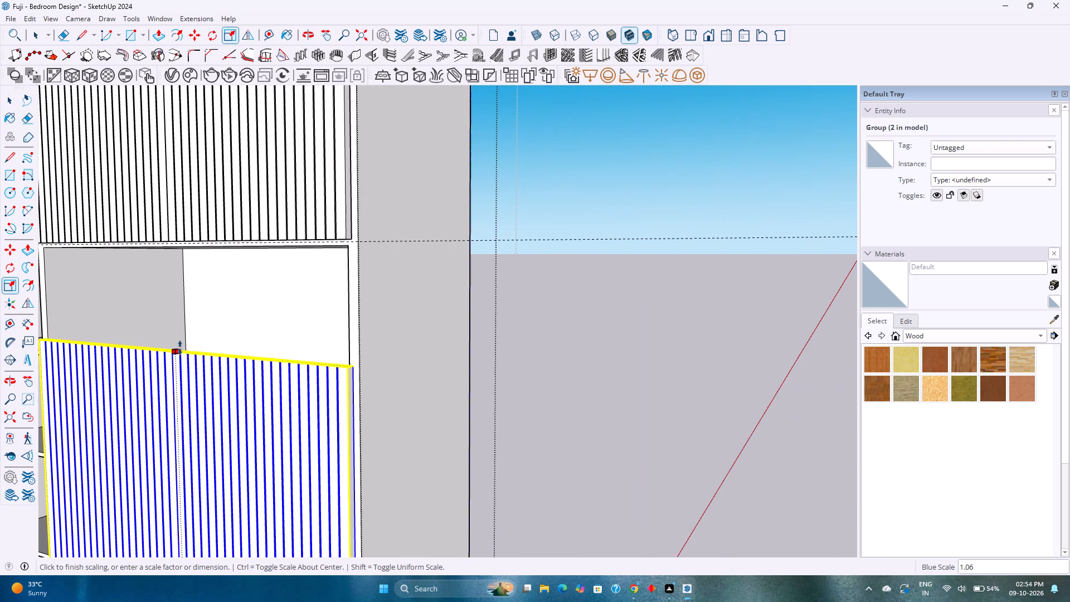
pyautogui.scroll(-9, 387, 240)
pyautogui.click(386, 240)
pyautogui.scroll(4, 368, 251)
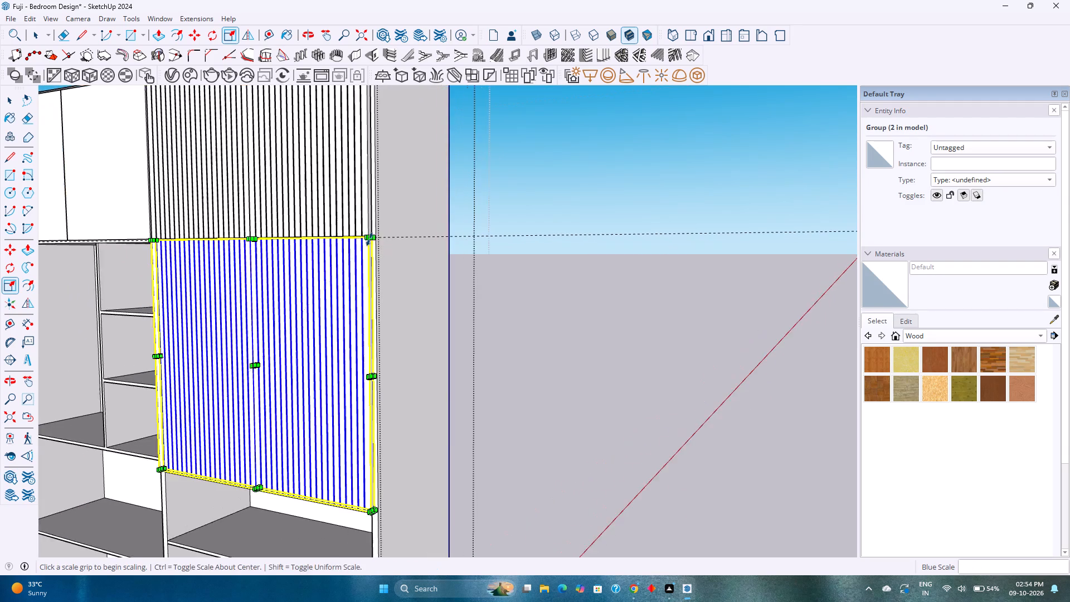
pyautogui.scroll(20, 369, 239)
pyautogui.scroll(5, 369, 239)
pyautogui.moveTo(371, 236); pyautogui.dragTo(371, 237, button='middle')
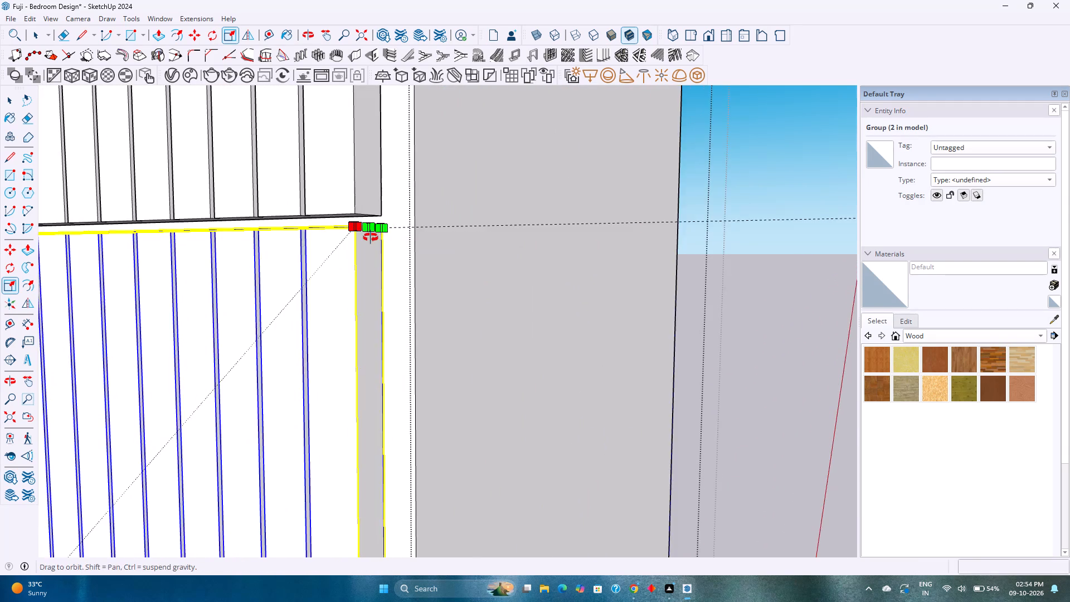
pyautogui.moveTo(371, 237); pyautogui.dragTo(484, 258, button='middle')
# Clear the door selection and close the wardrobe group to return to the main model level.
pyautogui.press('Escape')
pyautogui.press('space')
pyautogui.press('Escape')
pyautogui.press('Escape')
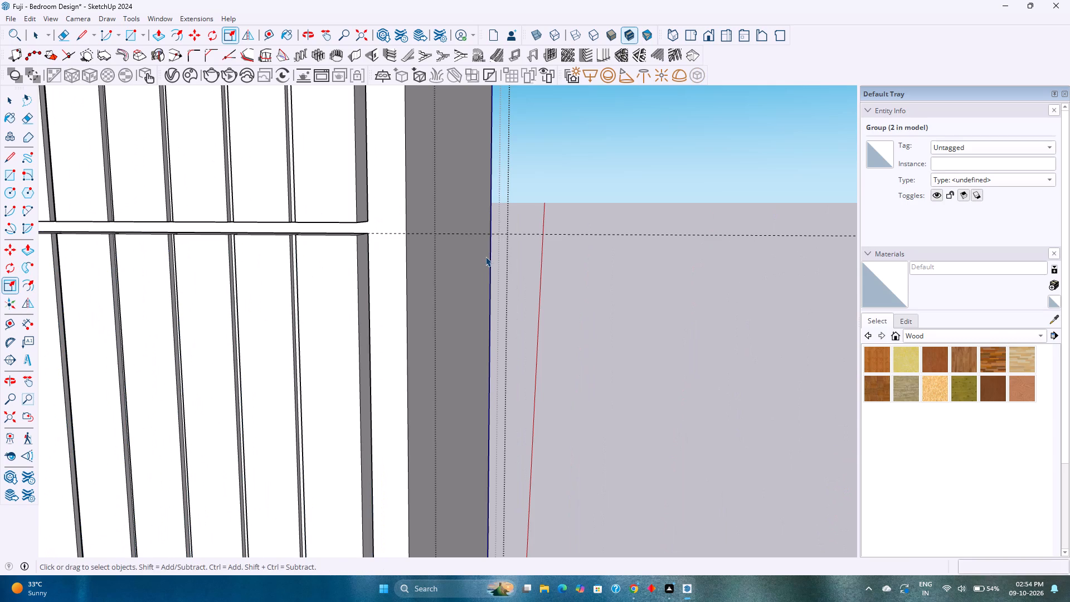
pyautogui.scroll(-20, 485, 256)
pyautogui.scroll(-7, 485, 256)
pyautogui.press('Escape')
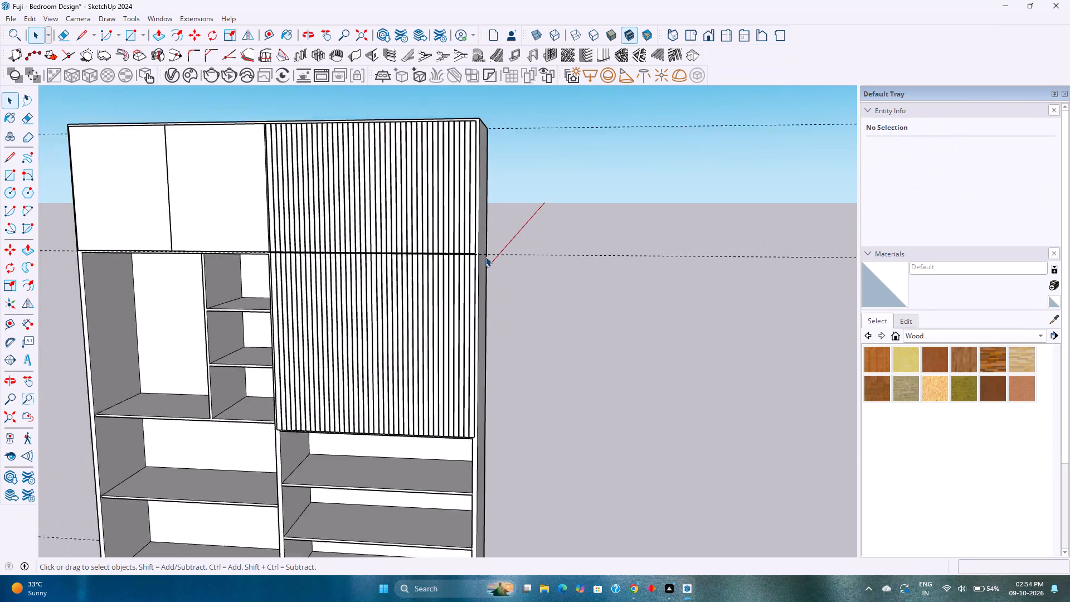
# Examine the two stacked grooved doors against the rest of the wardrobe from several angles.
pyautogui.scroll(-1, 485, 256)
pyautogui.moveTo(445, 268); pyautogui.dragTo(325, 230, button='middle')
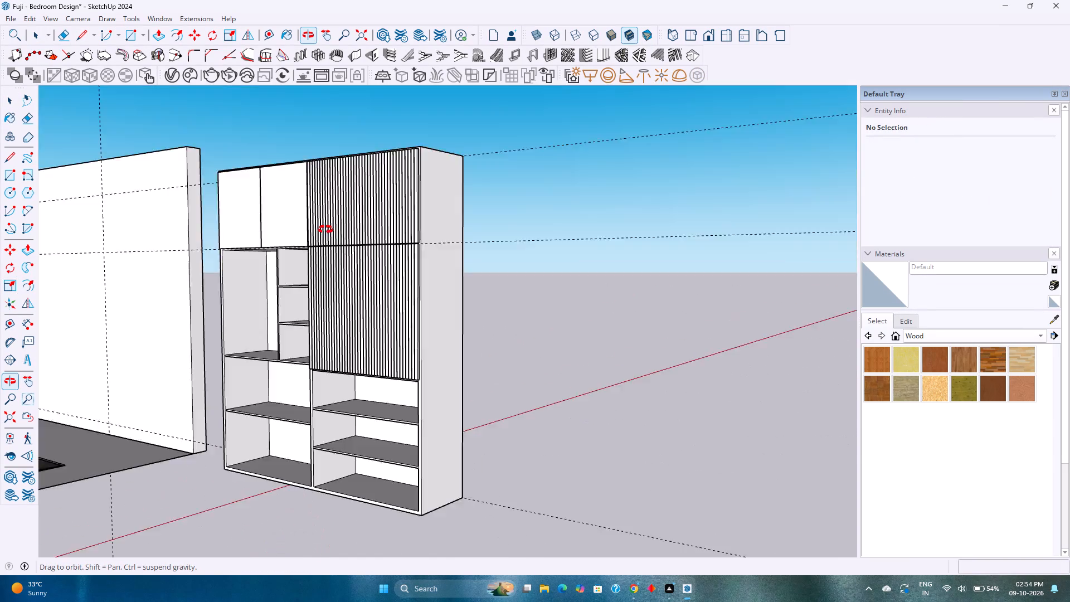
pyautogui.moveTo(325, 230); pyautogui.dragTo(452, 456, button='middle')
pyautogui.scroll(4, 400, 301)
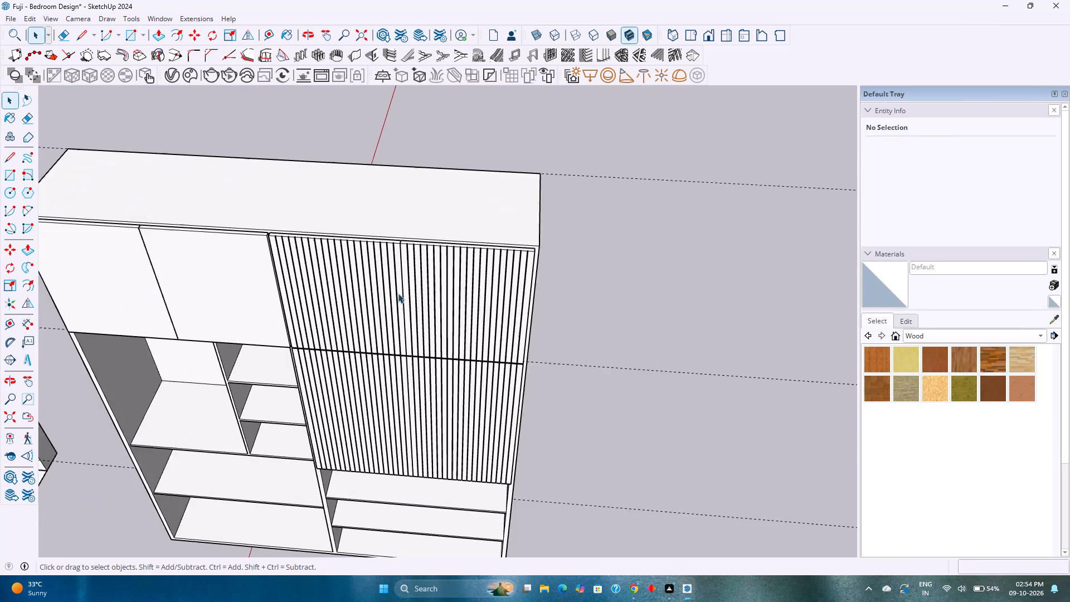
pyautogui.scroll(9, 398, 293)
pyautogui.moveTo(395, 274); pyautogui.dragTo(411, 291, button='middle')
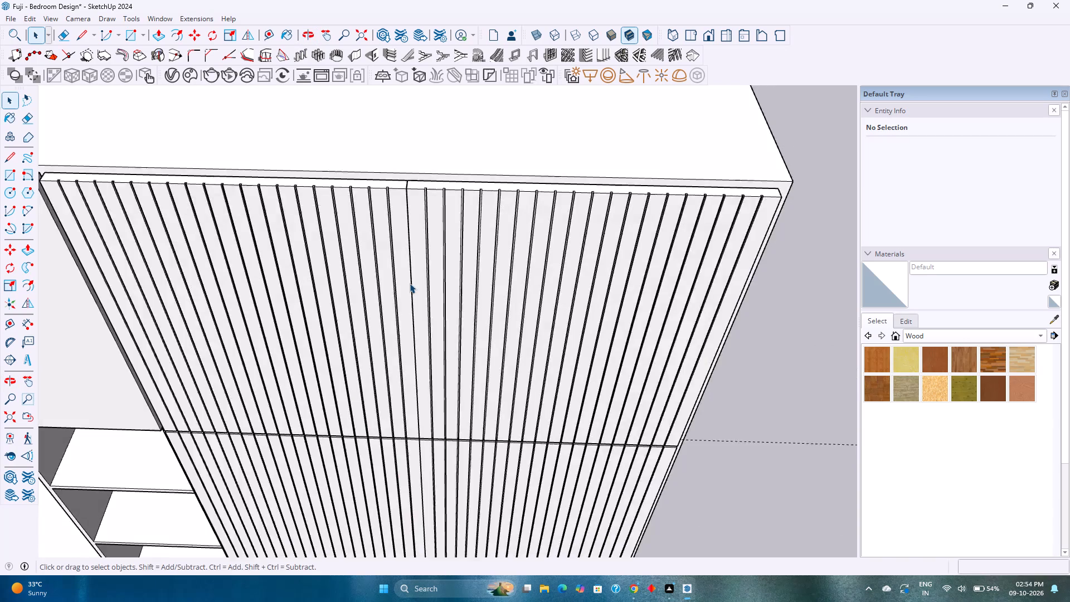
pyautogui.scroll(-11, 410, 283)
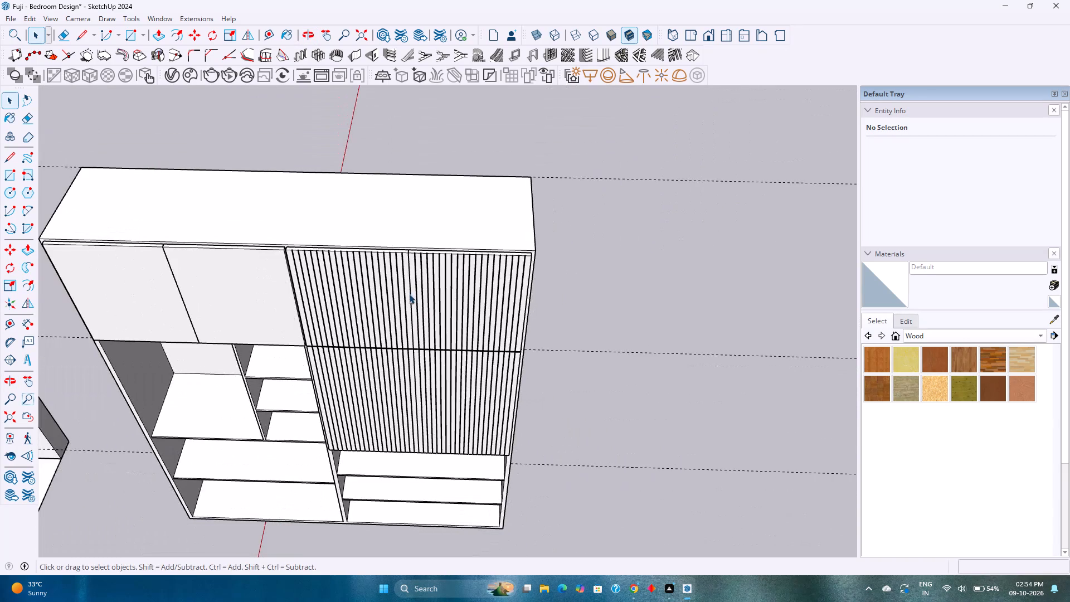
pyautogui.scroll(5, 404, 245)
pyautogui.scroll(-10, 401, 251)
pyautogui.moveTo(420, 328); pyautogui.dragTo(485, 206, button='middle')
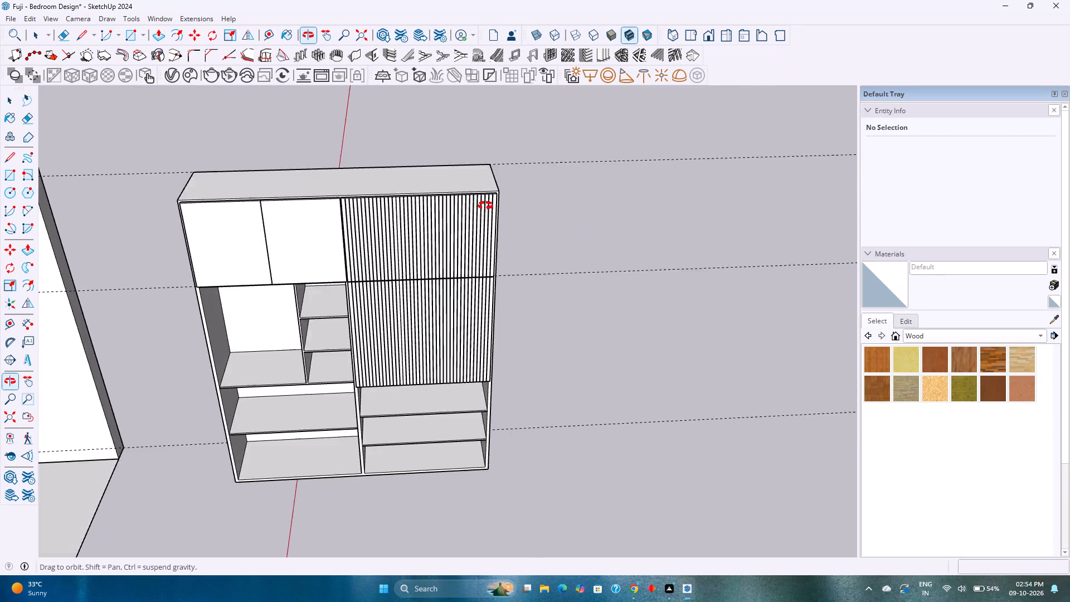
pyautogui.moveTo(485, 206); pyautogui.dragTo(502, 189, button='middle')
pyautogui.moveTo(451, 271); pyautogui.dragTo(386, 378, button='middle')
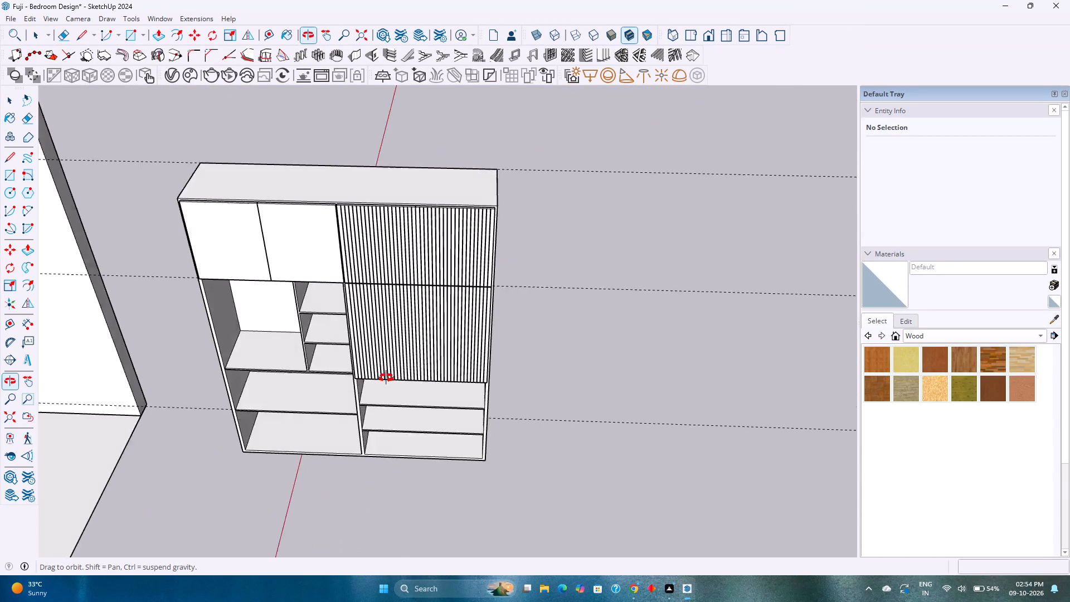
pyautogui.moveTo(386, 378); pyautogui.dragTo(526, 290, button='middle')
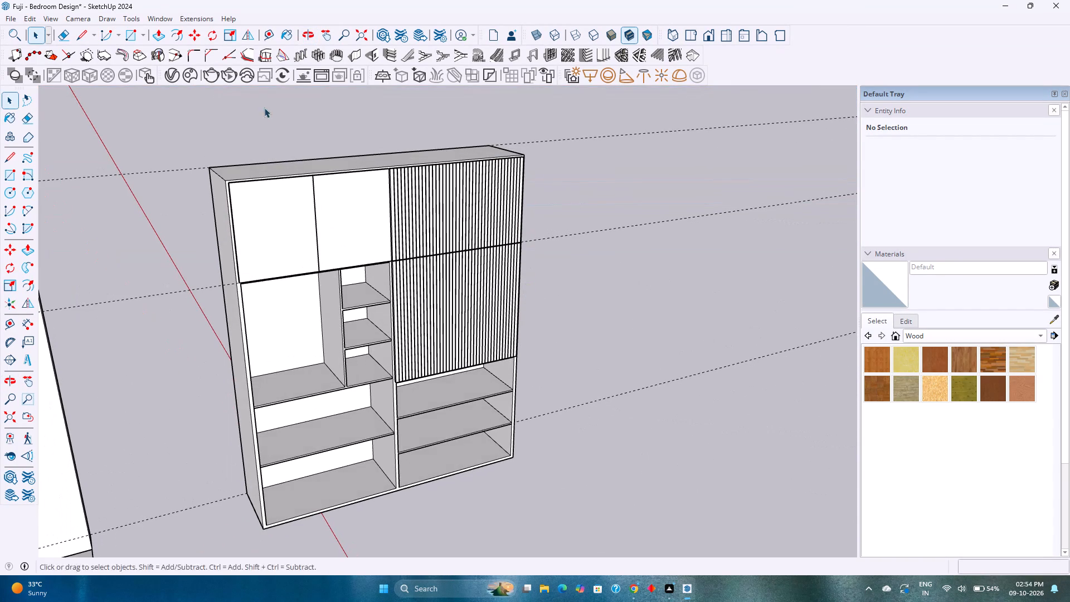
# Delete all guides from the model.
pyautogui.click(29, 18)
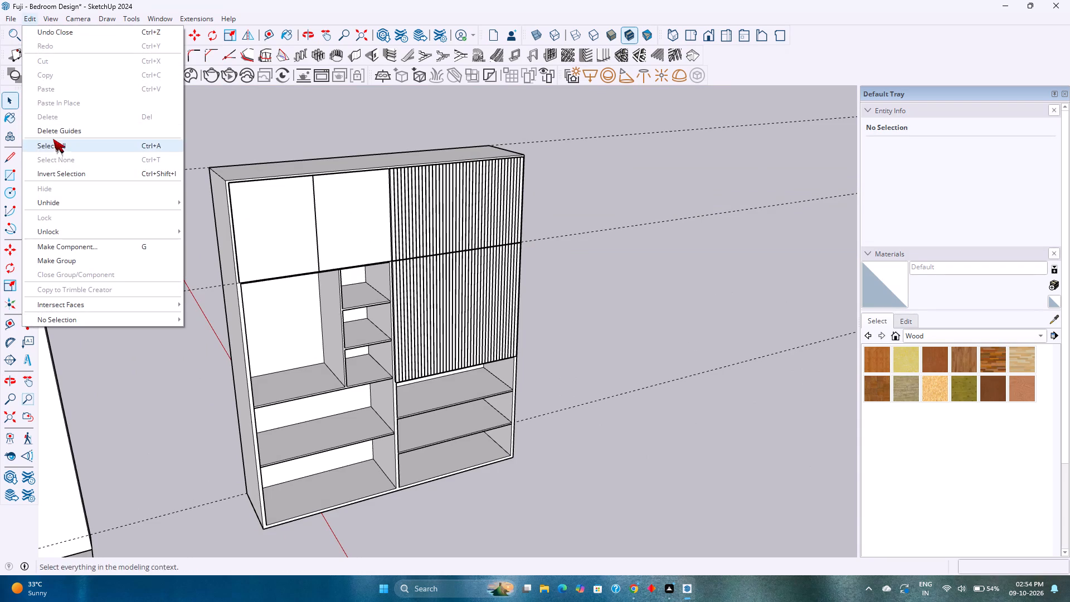
pyautogui.click(49, 133)
# Examine the top edge and central seam of the grooved upper door and its alignment with the door below.
pyautogui.scroll(4, 396, 230)
pyautogui.moveTo(396, 230); pyautogui.dragTo(169, 164, button='middle')
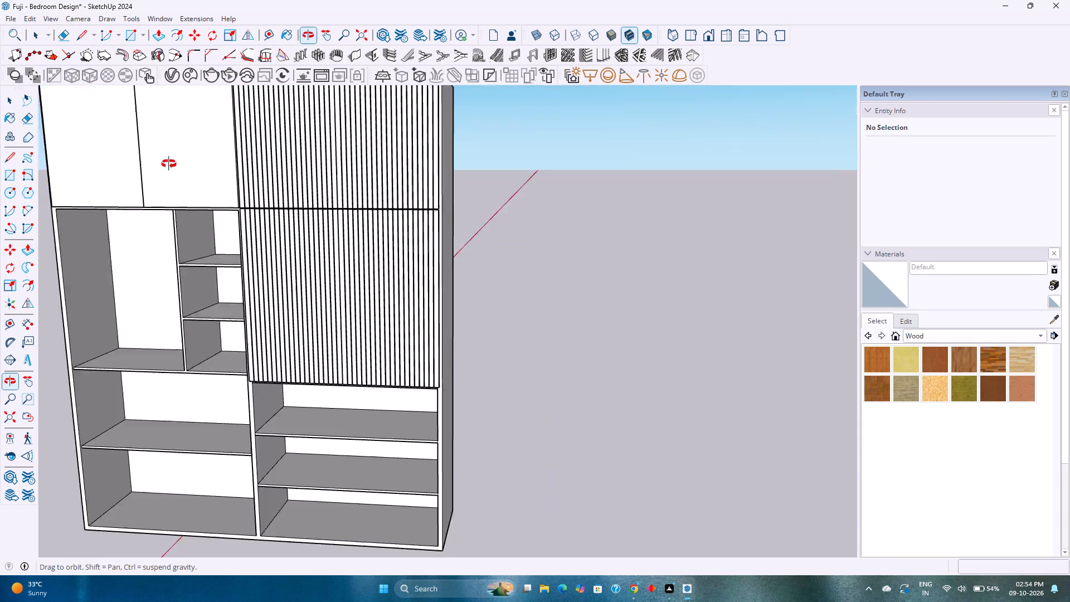
pyautogui.moveTo(169, 164); pyautogui.dragTo(223, 301, button='middle')
pyautogui.scroll(4, 338, 237)
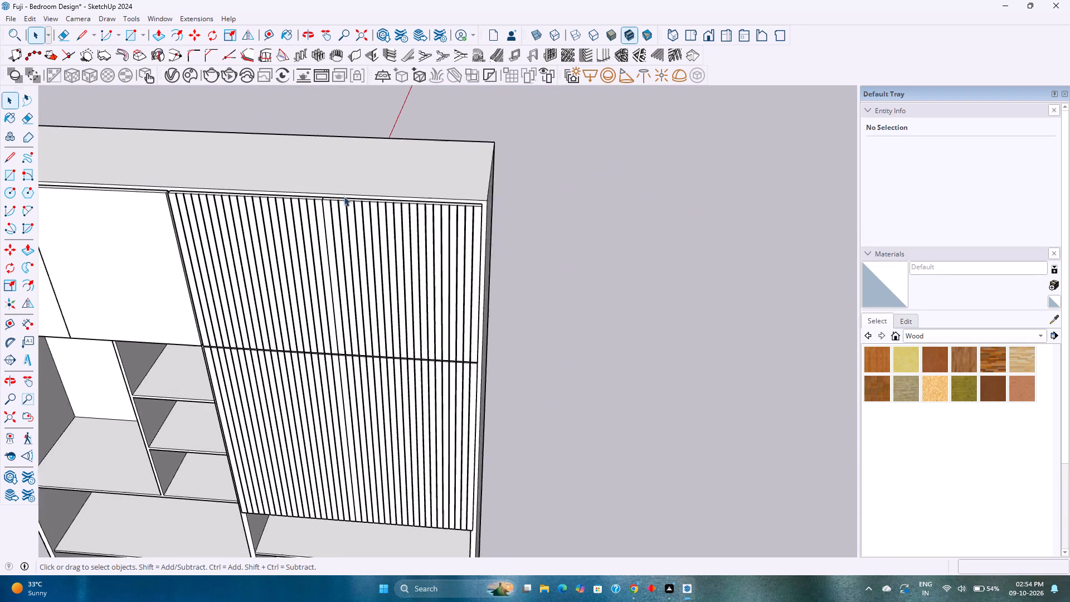
pyautogui.scroll(15, 344, 196)
pyautogui.scroll(-3, 314, 202)
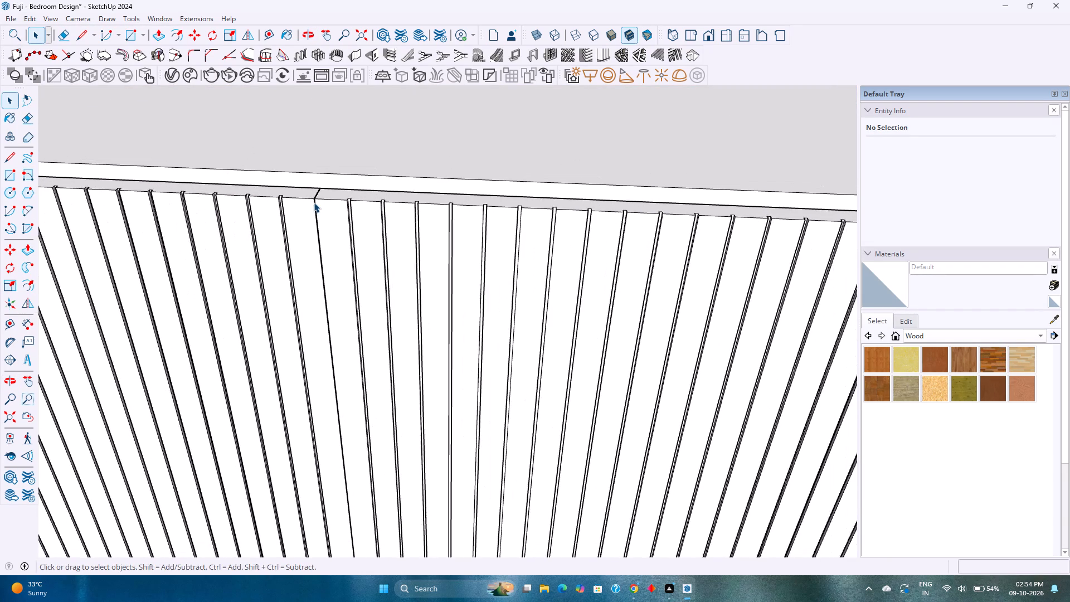
pyautogui.scroll(-1, 314, 202)
pyautogui.keyDown('shift'); pyautogui.moveTo(353, 246); pyautogui.dragTo(402, 135, button='middle'); pyautogui.keyUp('shift')
pyautogui.scroll(-4, 416, 143)
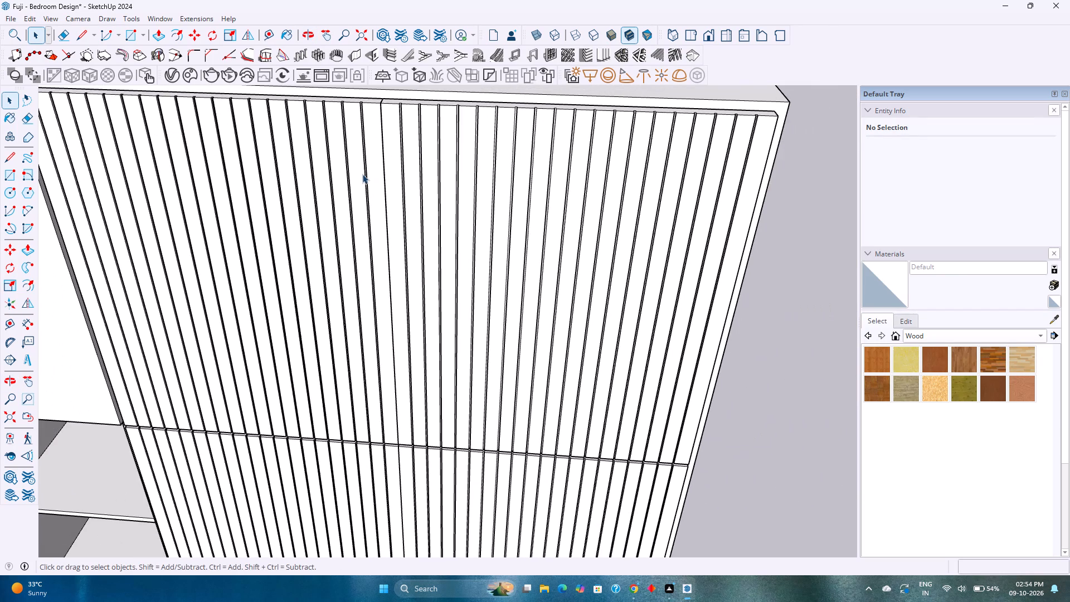
pyautogui.keyDown('shift'); pyautogui.moveTo(363, 157); pyautogui.dragTo(353, 105, button='middle'); pyautogui.keyUp('shift')
pyautogui.scroll(-4, 361, 121)
pyautogui.keyDown('shift'); pyautogui.moveTo(360, 125); pyautogui.dragTo(355, 202, button='middle'); pyautogui.keyUp('shift')
pyautogui.scroll(-4, 357, 192)
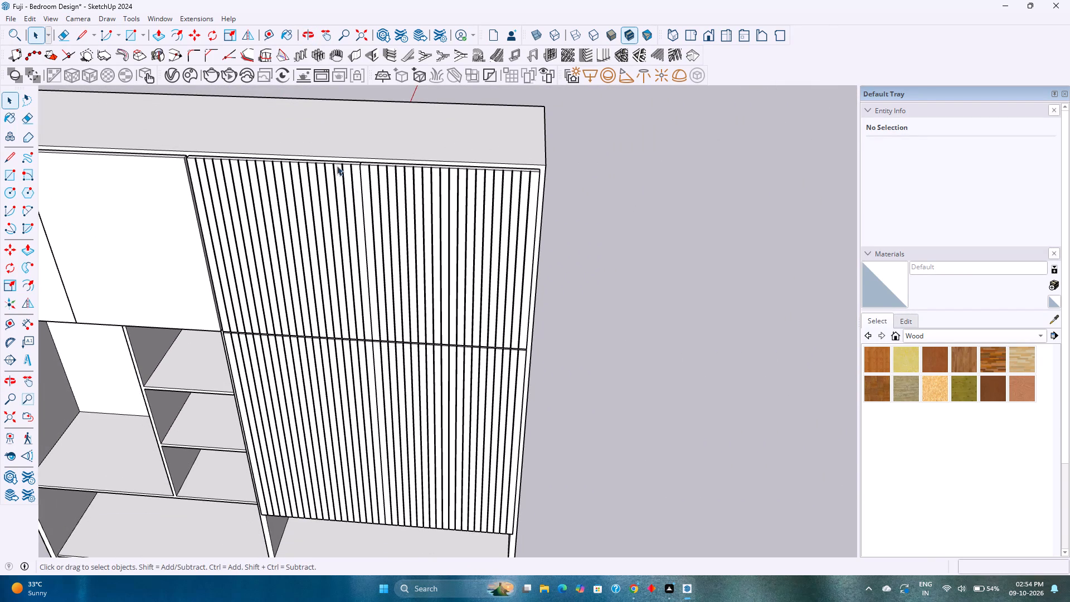
# Open the grooved upper door for editing and select the narrow side face inside its central seam.
pyautogui.scroll(20, 341, 182)
pyautogui.scroll(2, 341, 182)
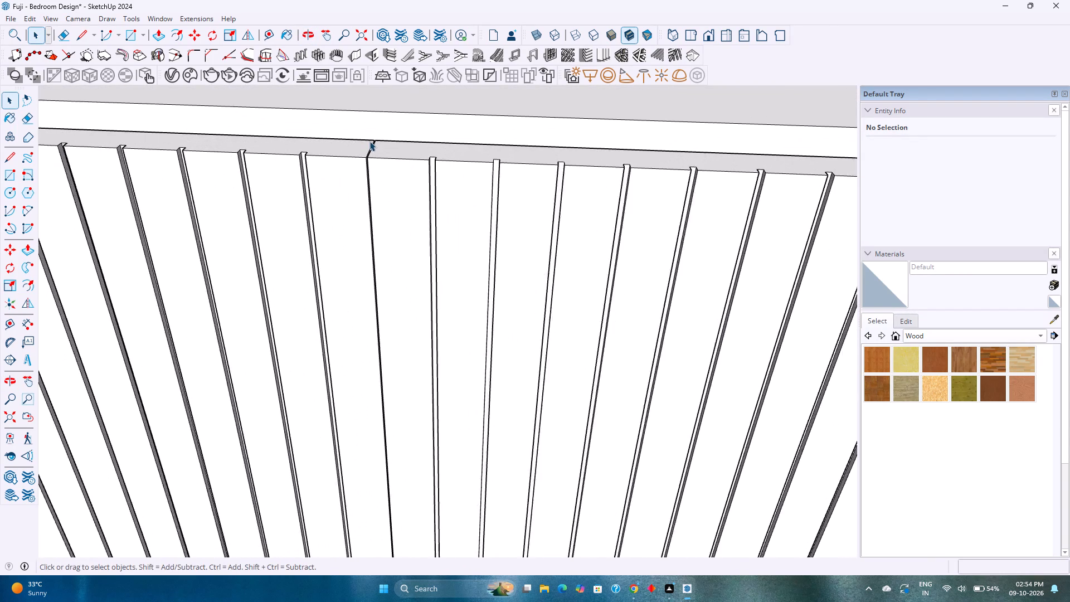
pyautogui.scroll(20, 369, 141)
pyautogui.scroll(10, 369, 141)
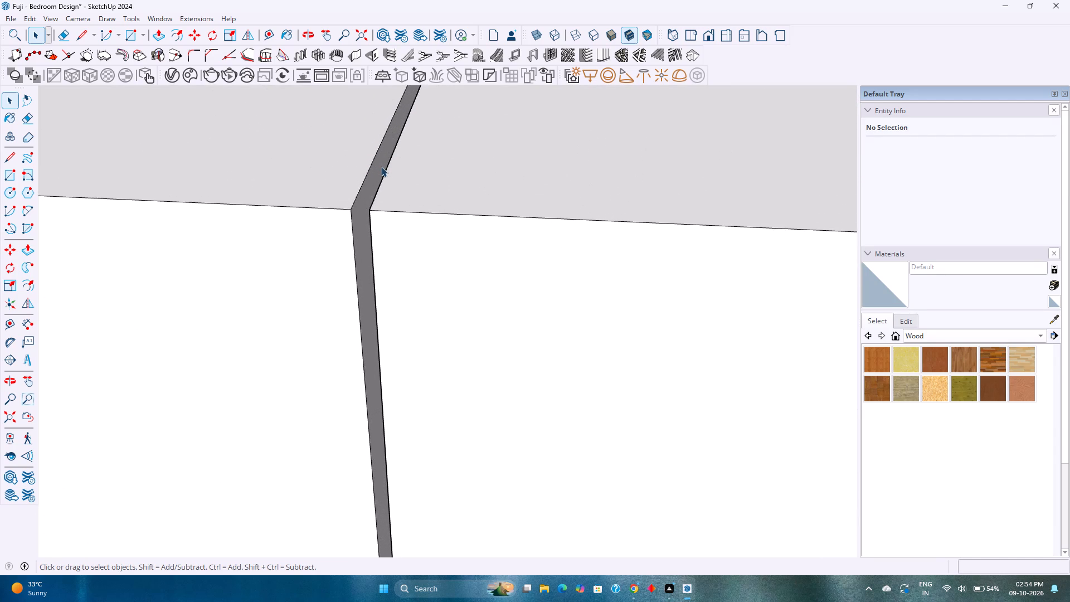
pyautogui.scroll(7, 381, 167)
pyautogui.doubleClick(354, 175)
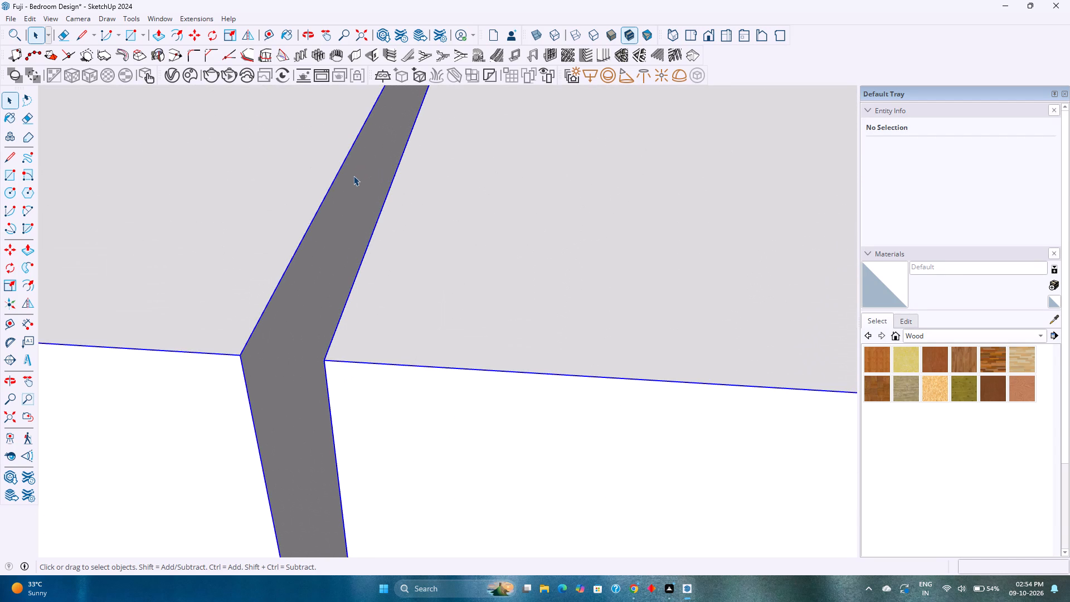
pyautogui.press('p')
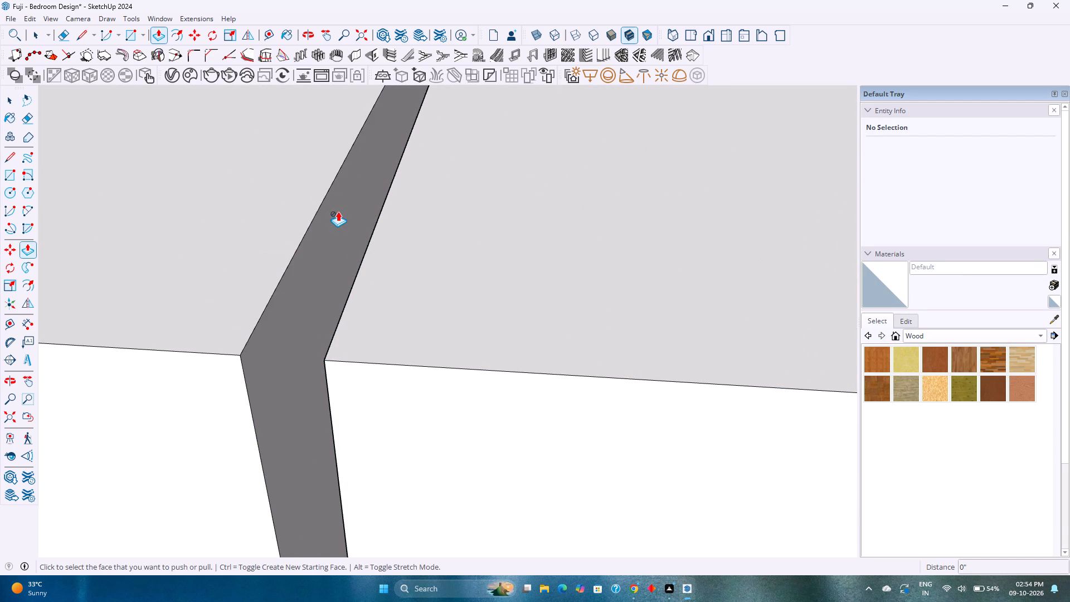
pyautogui.press('space')
pyautogui.doubleClick(317, 208)
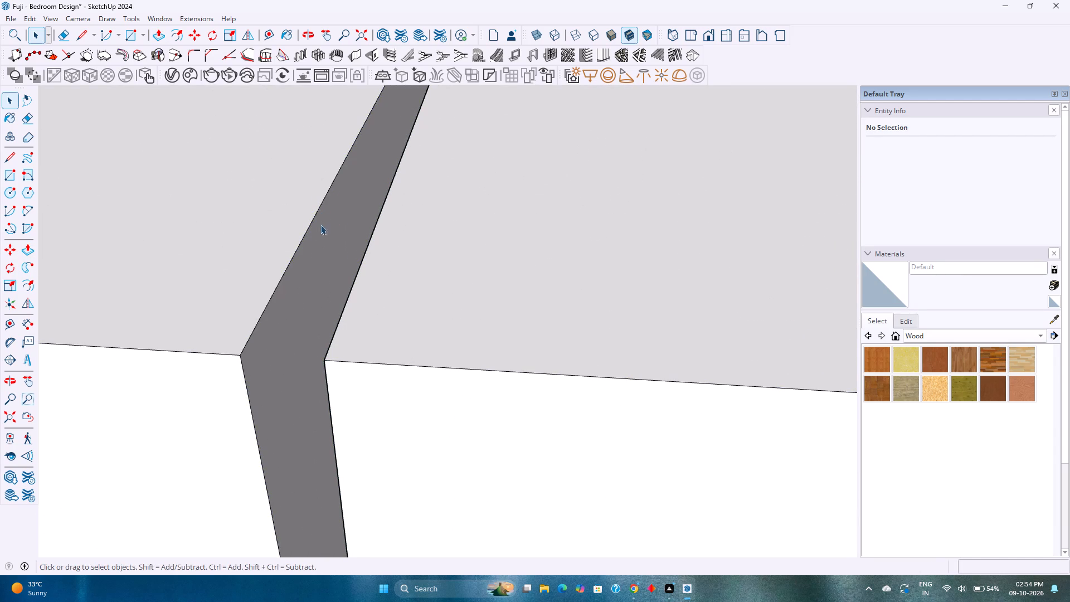
pyautogui.press('p')
pyautogui.click(323, 242)
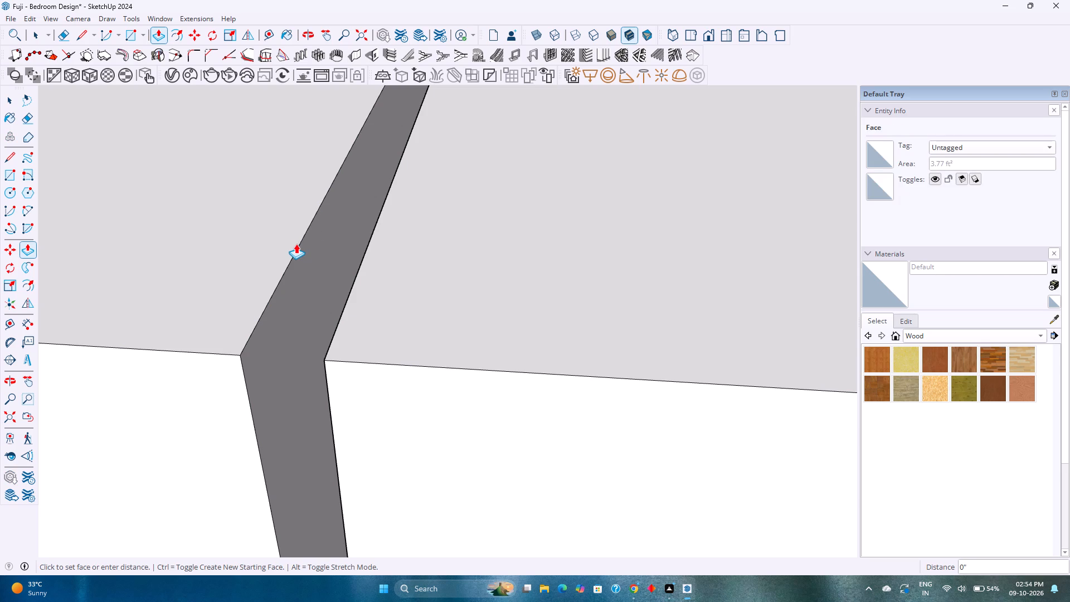
pyautogui.press('space')
pyautogui.click(291, 262)
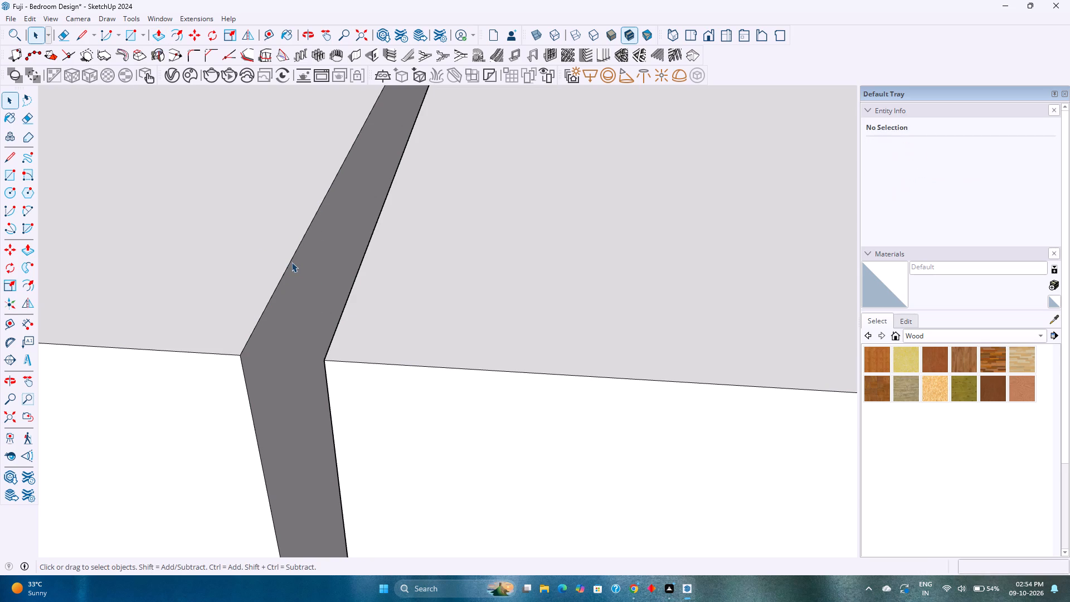
pyautogui.doubleClick(291, 262)
pyautogui.click(295, 274)
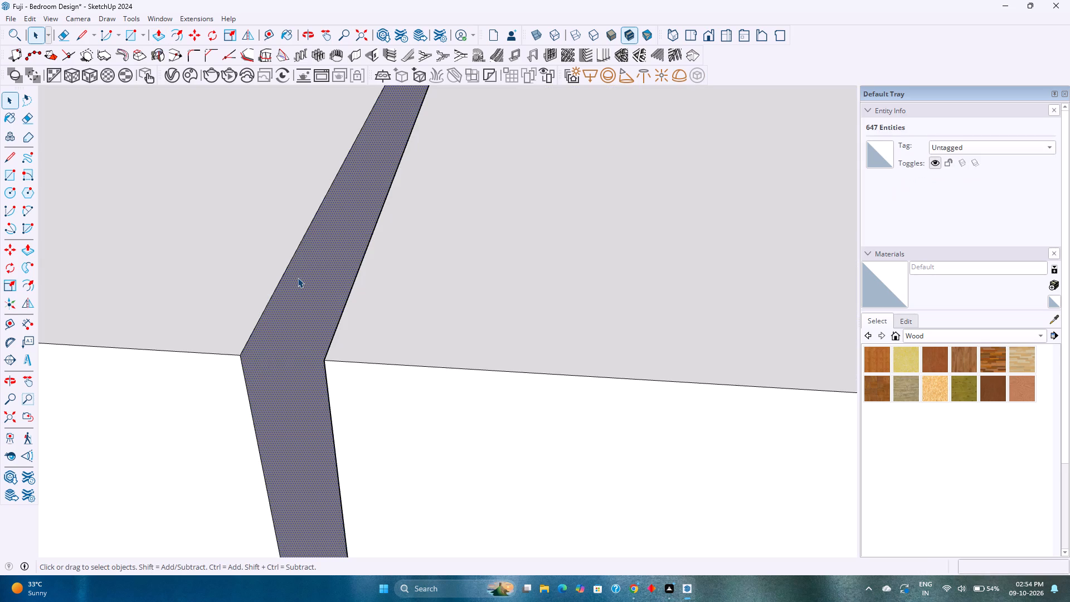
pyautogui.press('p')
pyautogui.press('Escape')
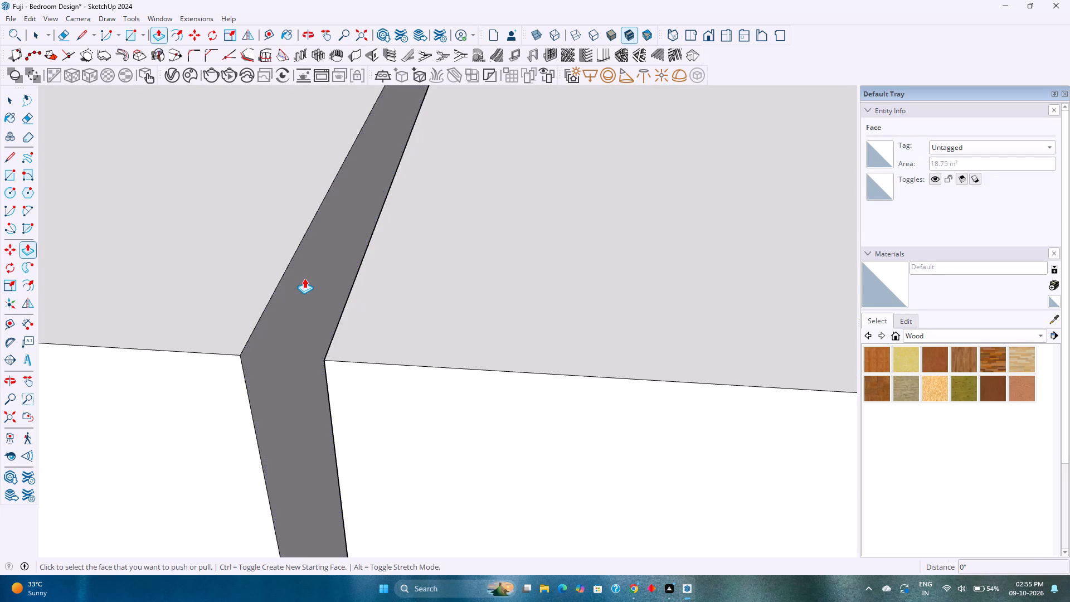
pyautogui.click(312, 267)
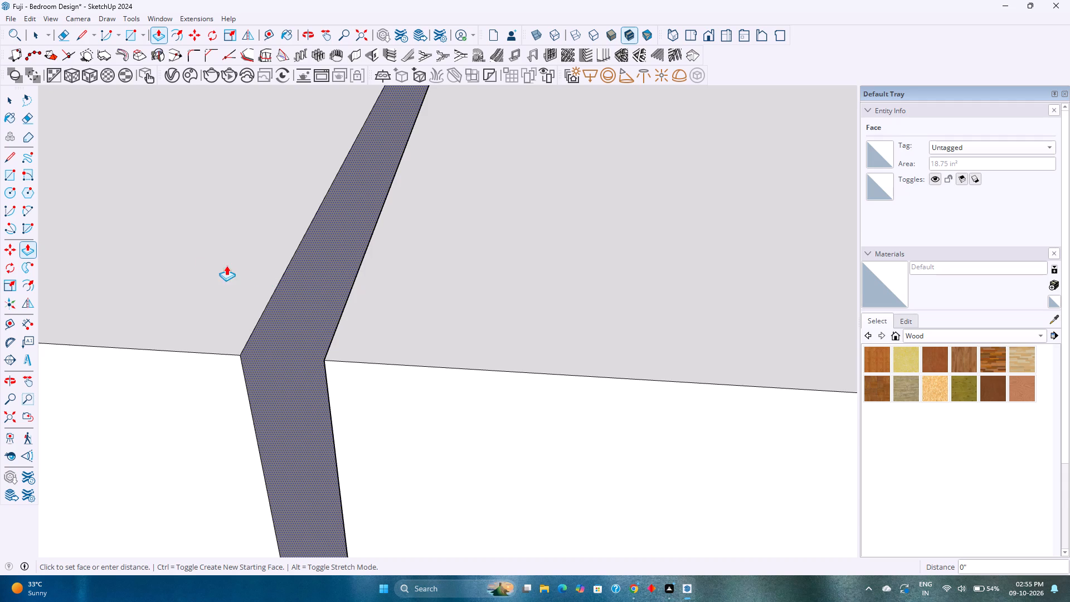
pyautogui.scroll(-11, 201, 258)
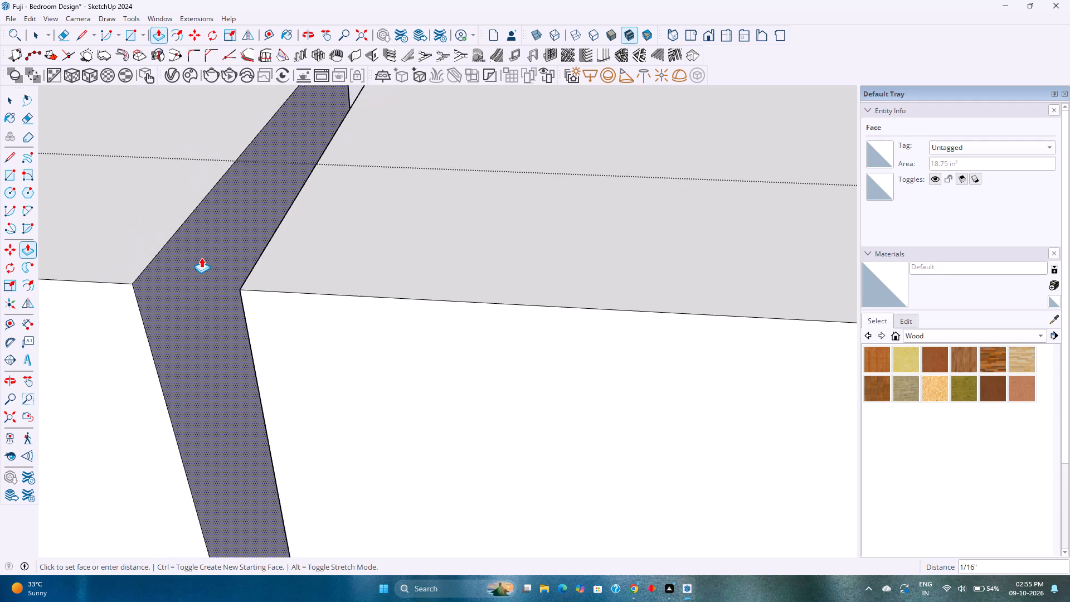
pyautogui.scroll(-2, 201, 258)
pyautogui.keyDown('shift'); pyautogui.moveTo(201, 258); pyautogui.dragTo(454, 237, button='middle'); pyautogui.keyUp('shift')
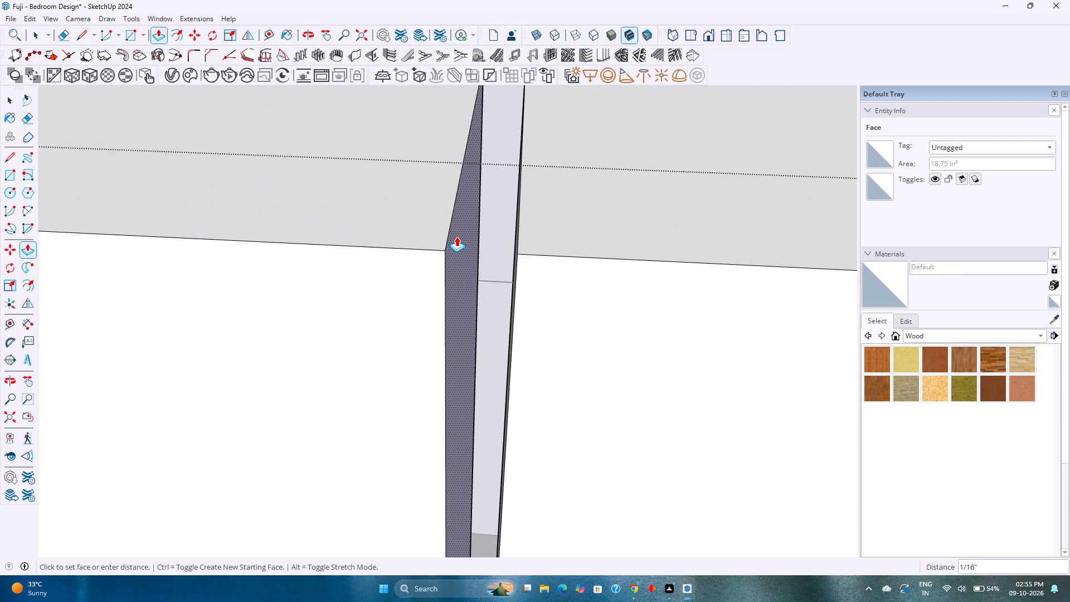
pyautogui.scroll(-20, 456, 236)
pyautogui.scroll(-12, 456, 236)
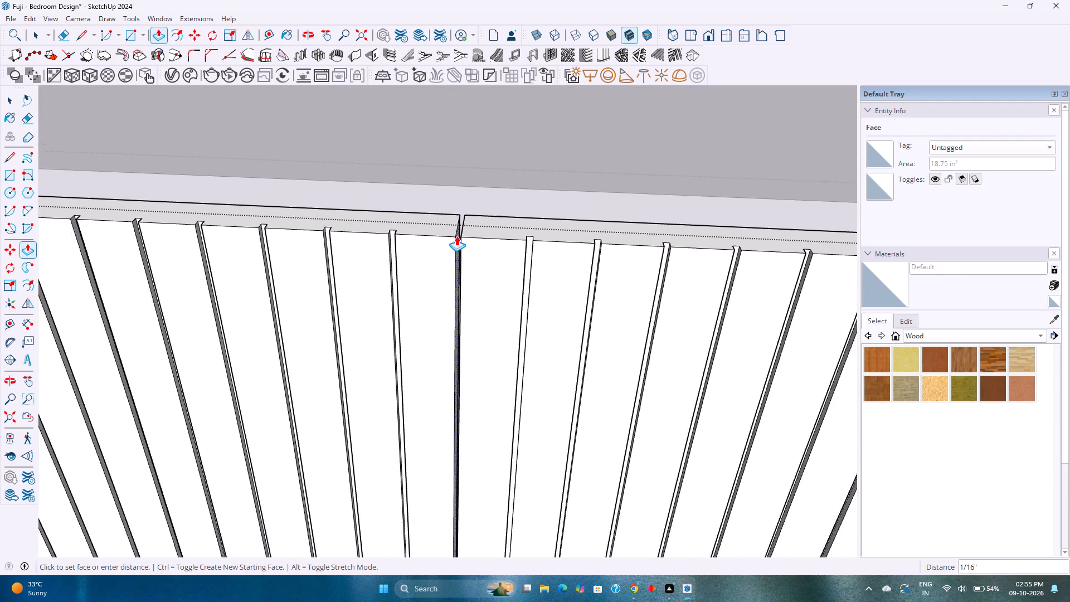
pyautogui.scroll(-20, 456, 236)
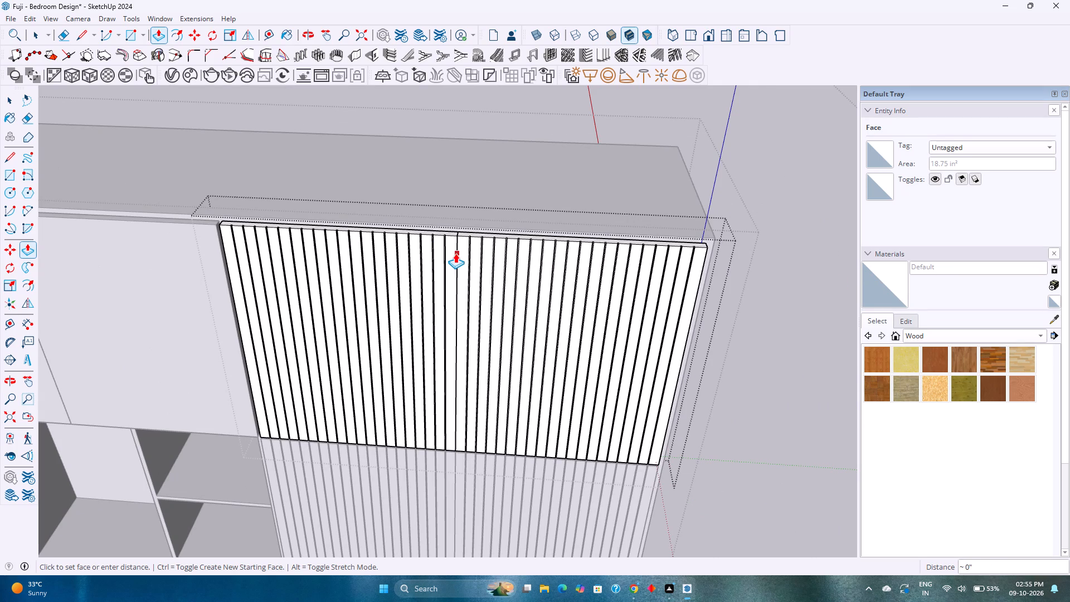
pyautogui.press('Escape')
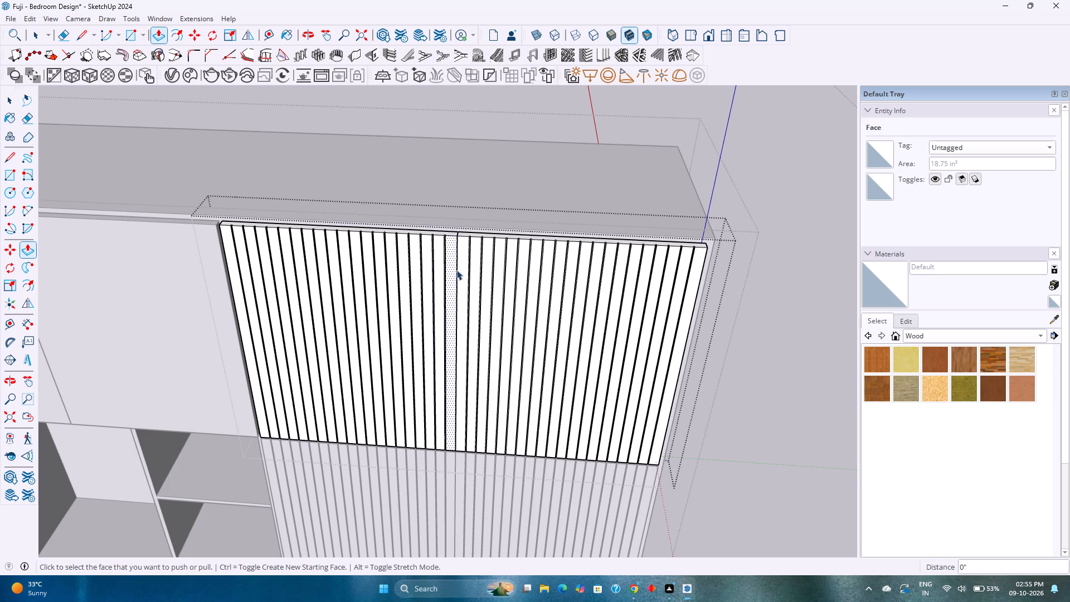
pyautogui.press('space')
# Examine the grooved upper door and its central seam against the neighbouring doors and shelves from several angles.
pyautogui.scroll(4, 457, 331)
pyautogui.moveTo(457, 327); pyautogui.dragTo(444, 247, button='middle')
pyautogui.scroll(-6, 444, 246)
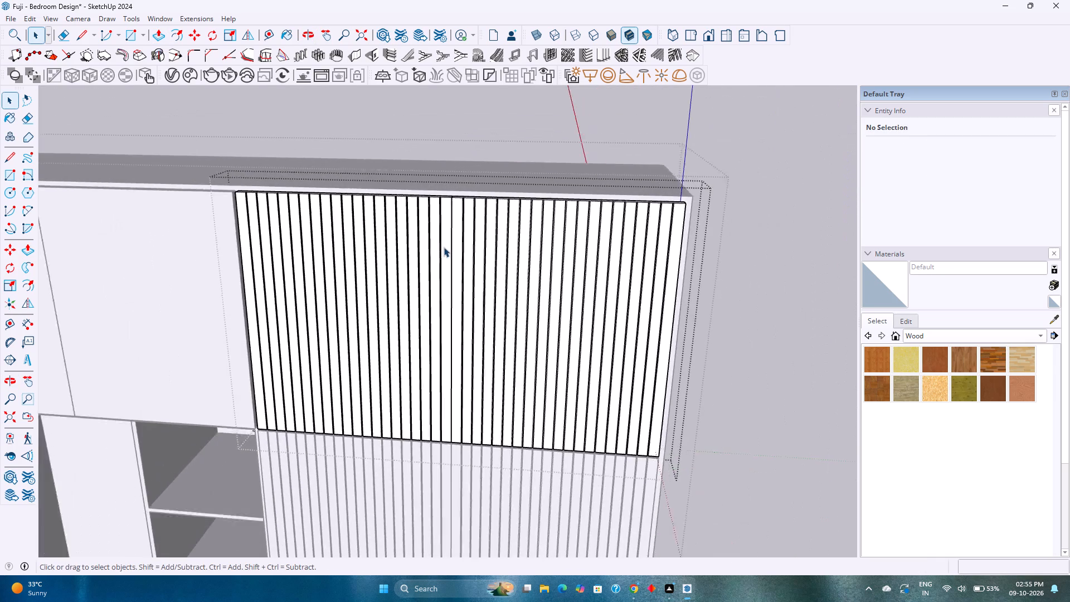
pyautogui.scroll(-6, 444, 247)
pyautogui.scroll(2, 458, 304)
pyautogui.scroll(-3, 458, 305)
pyautogui.scroll(3, 438, 281)
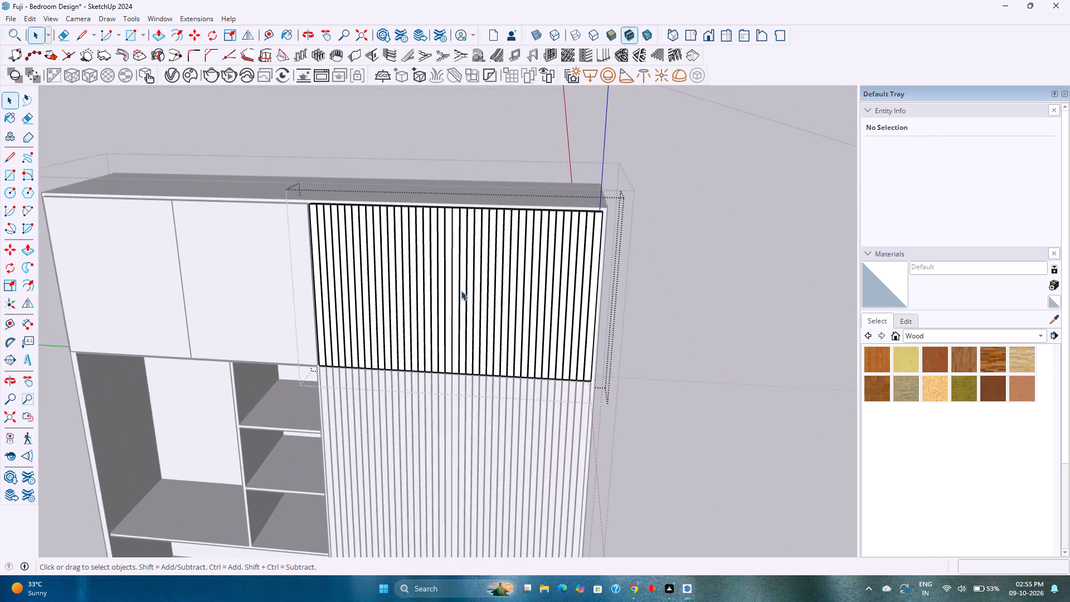
pyautogui.scroll(4, 468, 296)
pyautogui.moveTo(468, 297); pyautogui.dragTo(342, 399, button='middle')
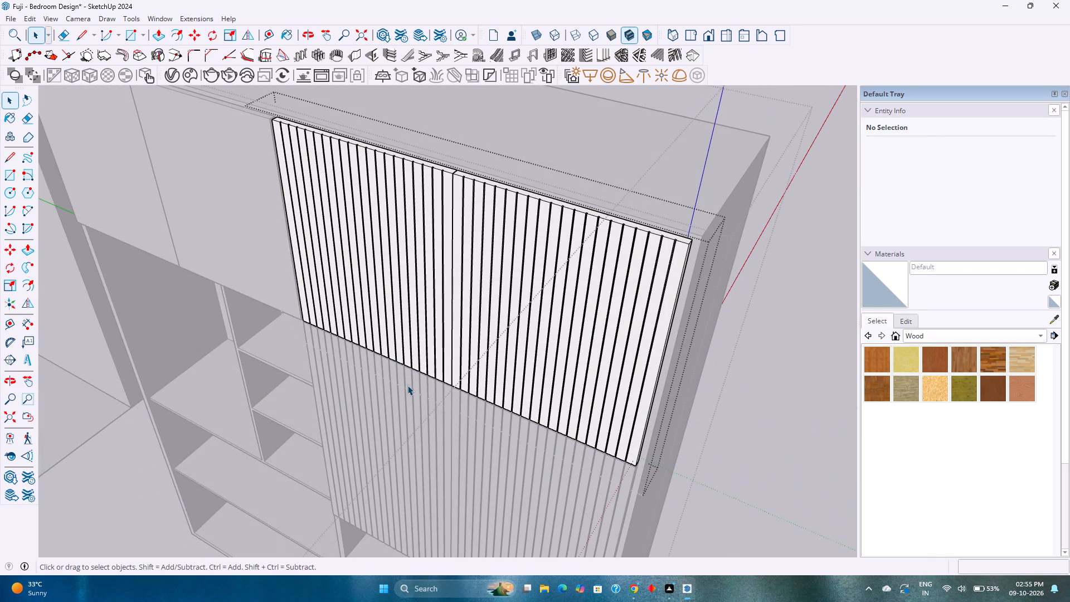
# Search 3D Warehouse for "handles".
pyautogui.click(159, 18)
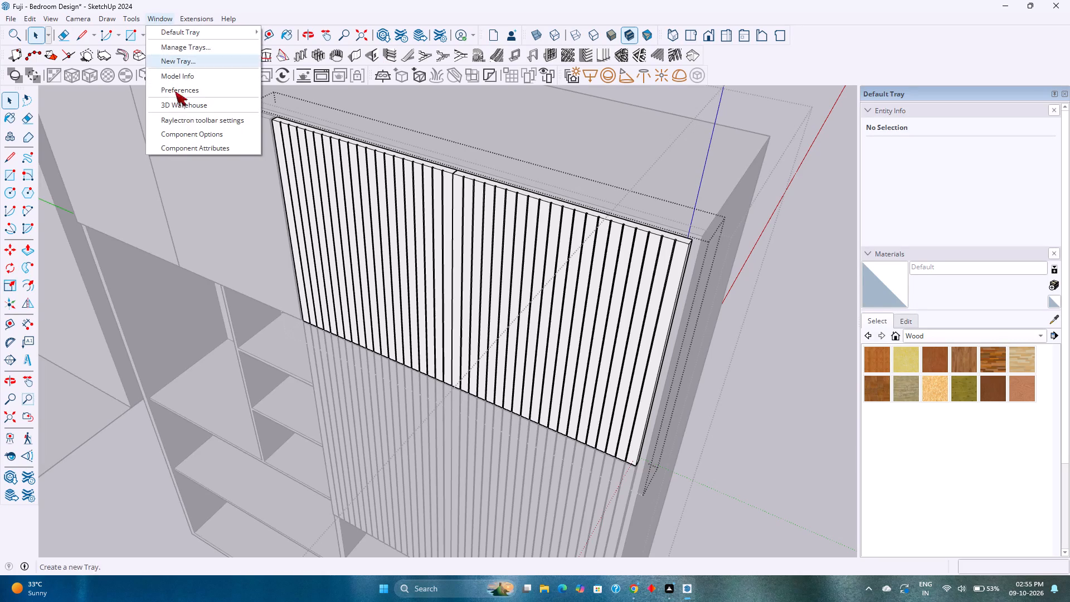
pyautogui.click(178, 105)
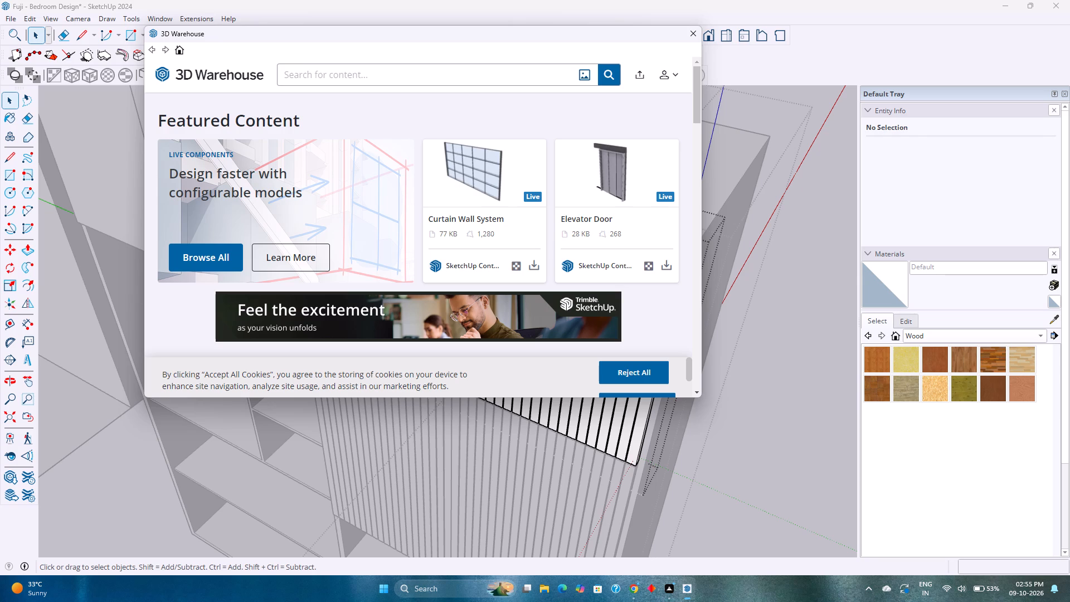
pyautogui.click(343, 76)
pyautogui.write('handles')
pyautogui.press('Return')
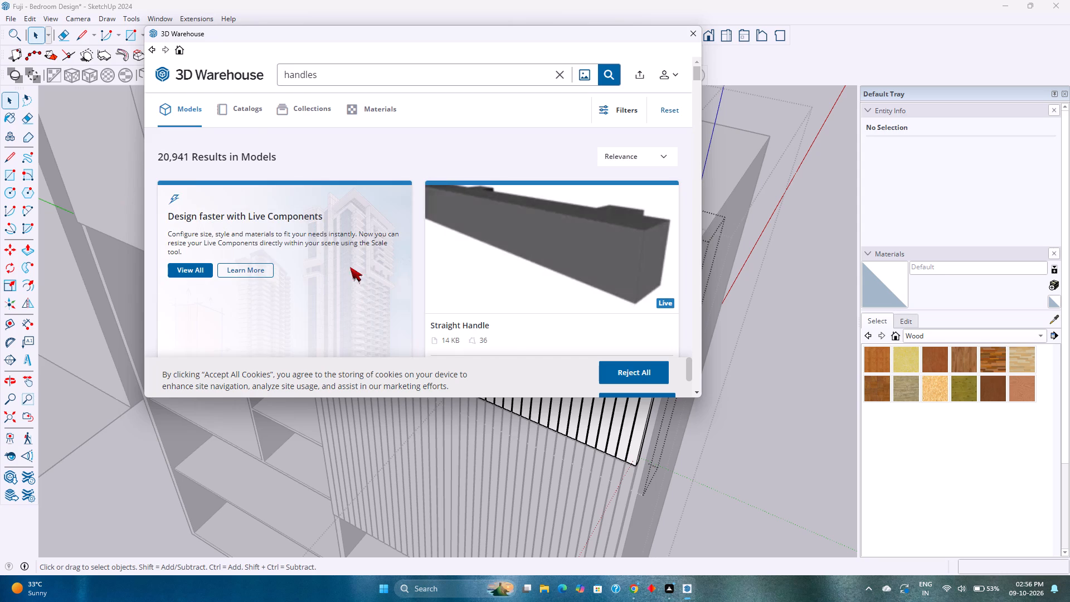
# Download the 176 KB "Handle" model by Ébénisterie C.L.O.D. from the search results into the current model.
pyautogui.scroll(-12, 362, 256)
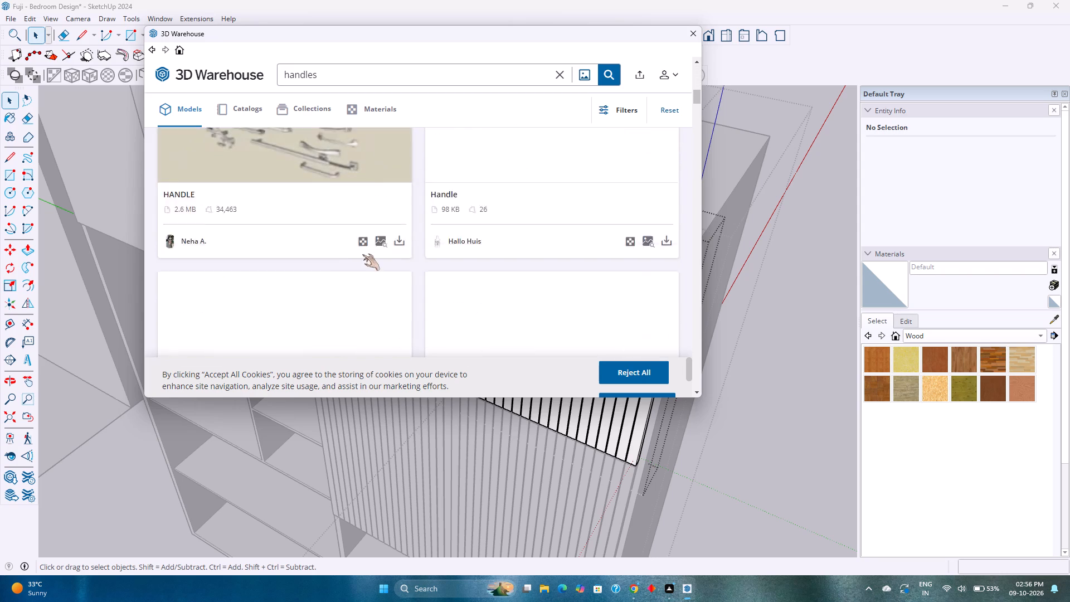
pyautogui.scroll(-3, 361, 252)
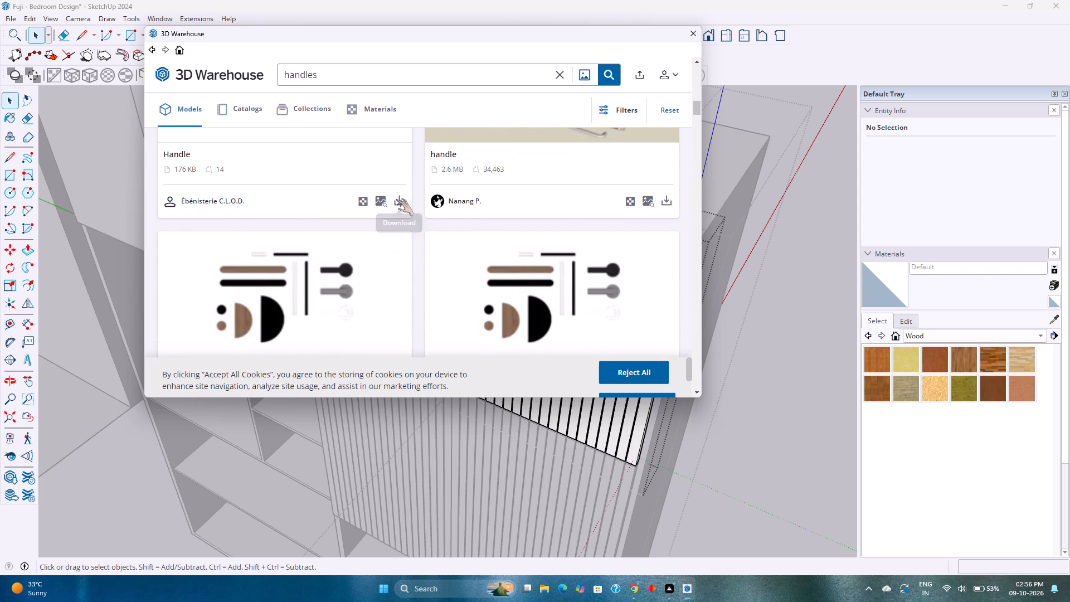
pyautogui.click(396, 199)
pyautogui.click(389, 225)
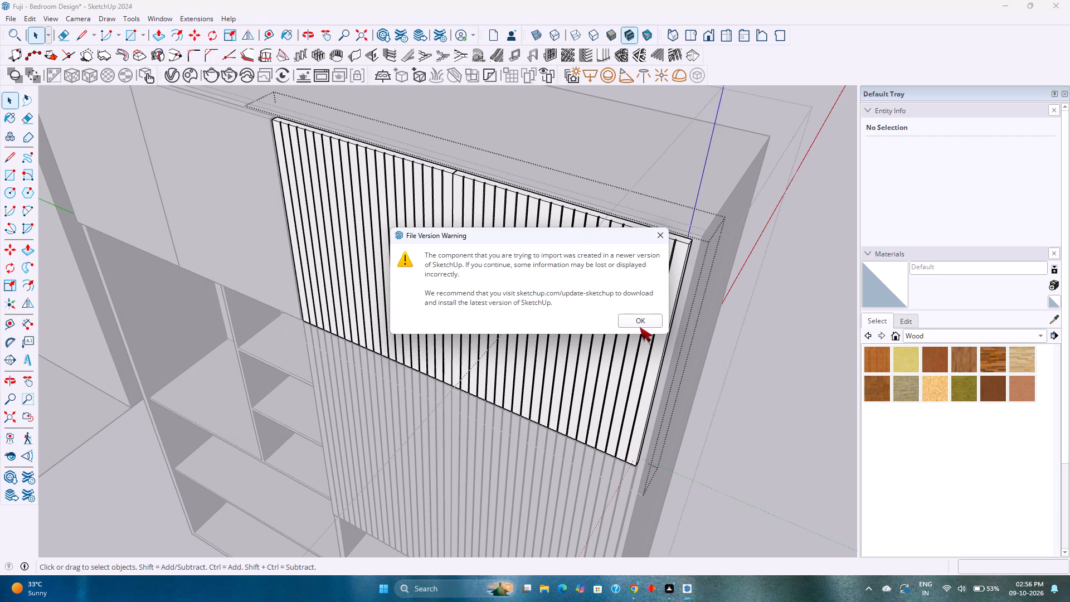
pyautogui.click(643, 321)
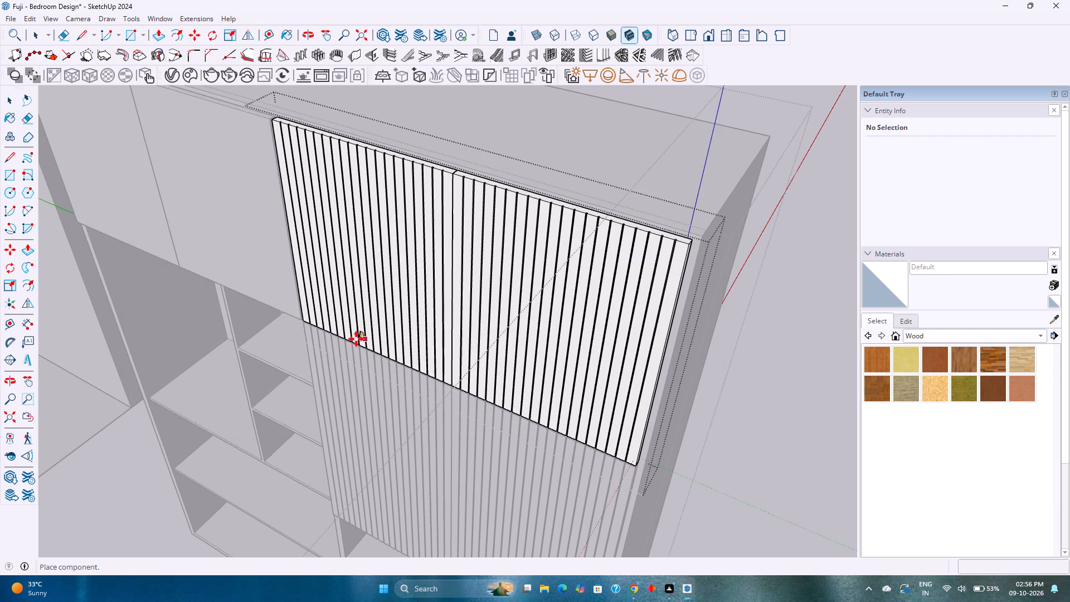
# Place the downloaded handle in front of the open shelf compartments, beside the grooved upper door.
pyautogui.scroll(8, 459, 288)
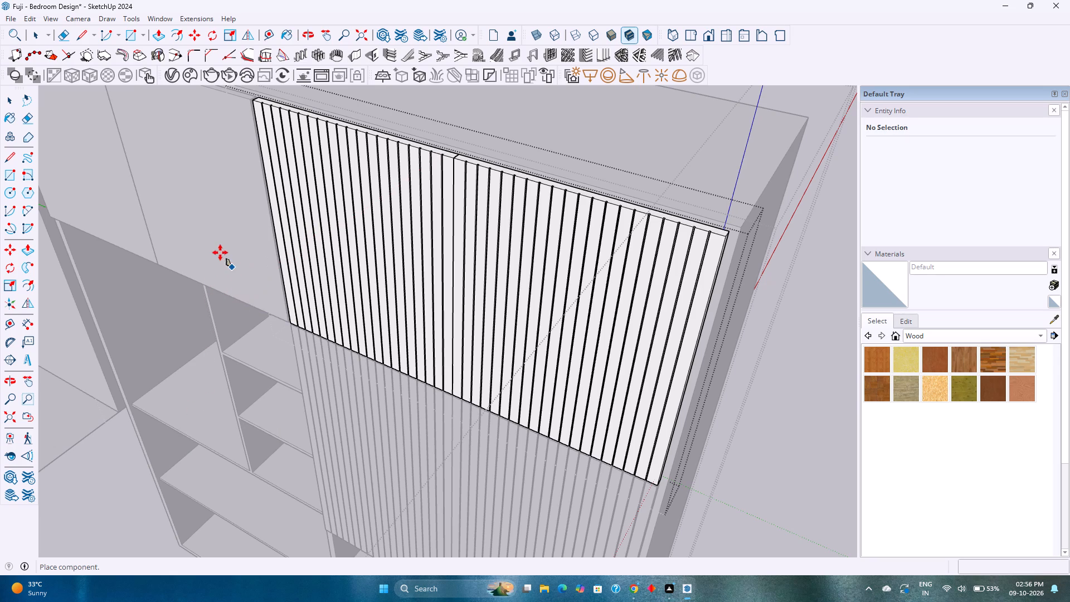
pyautogui.scroll(-2, 217, 251)
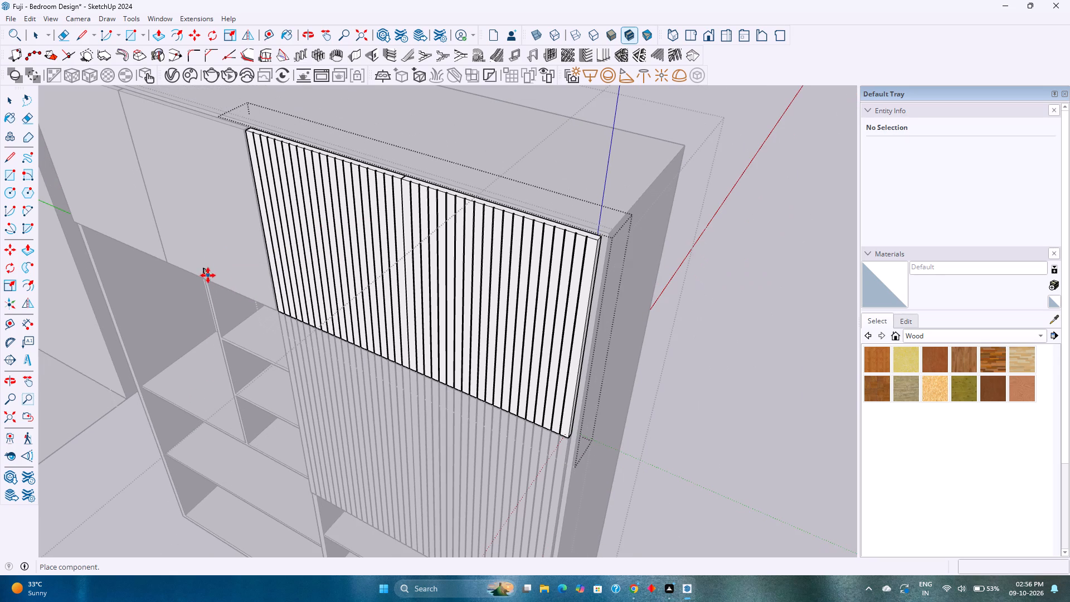
pyautogui.click(137, 351)
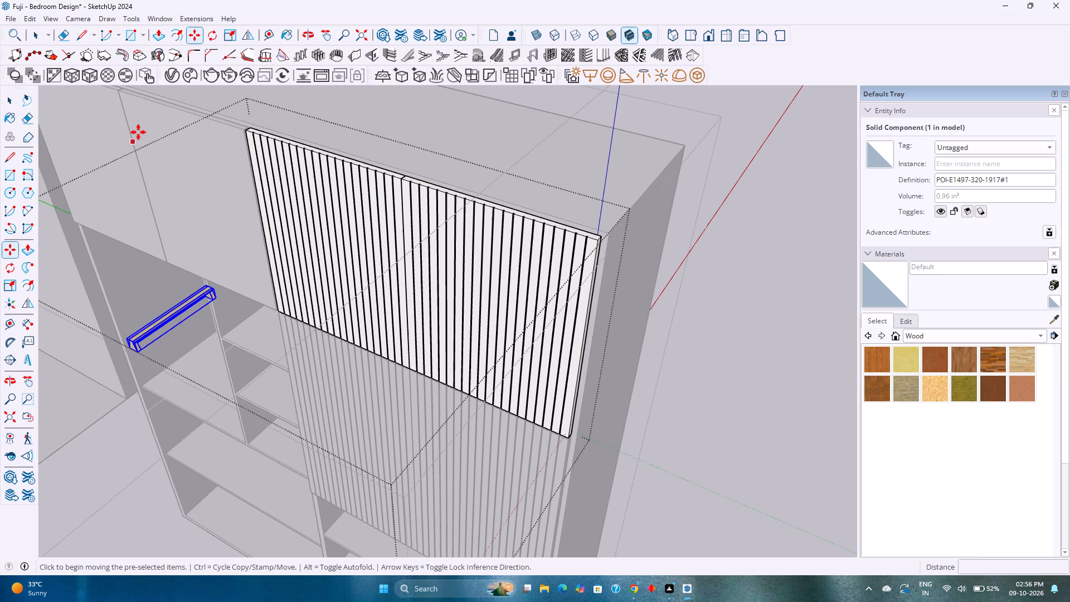
# Rotate the imported handle 90 degrees about its end corner so that it stands vertically.
pyautogui.click(182, 33)
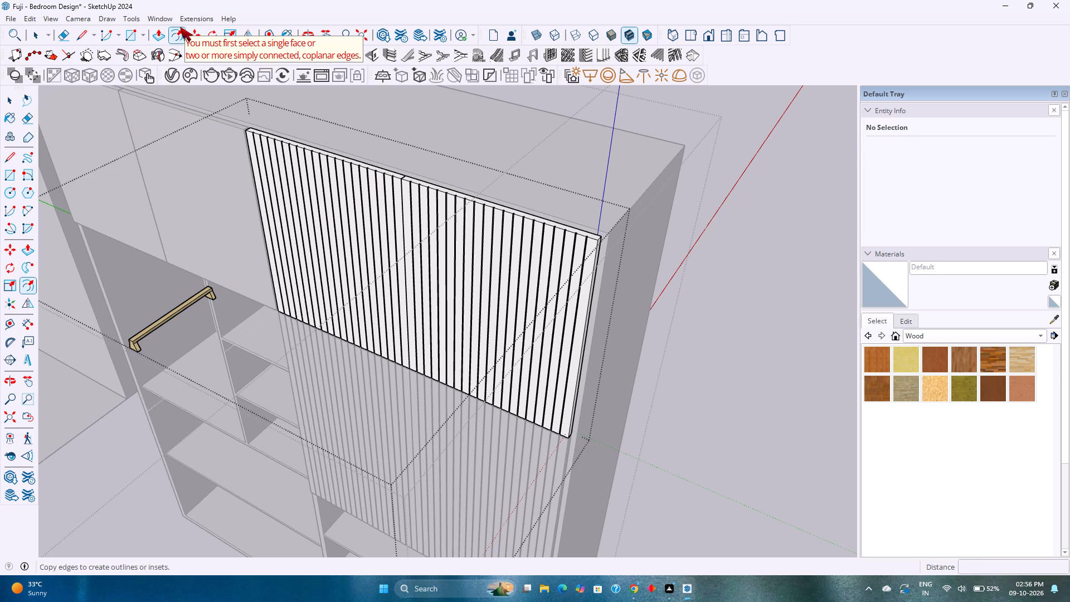
pyautogui.click(211, 31)
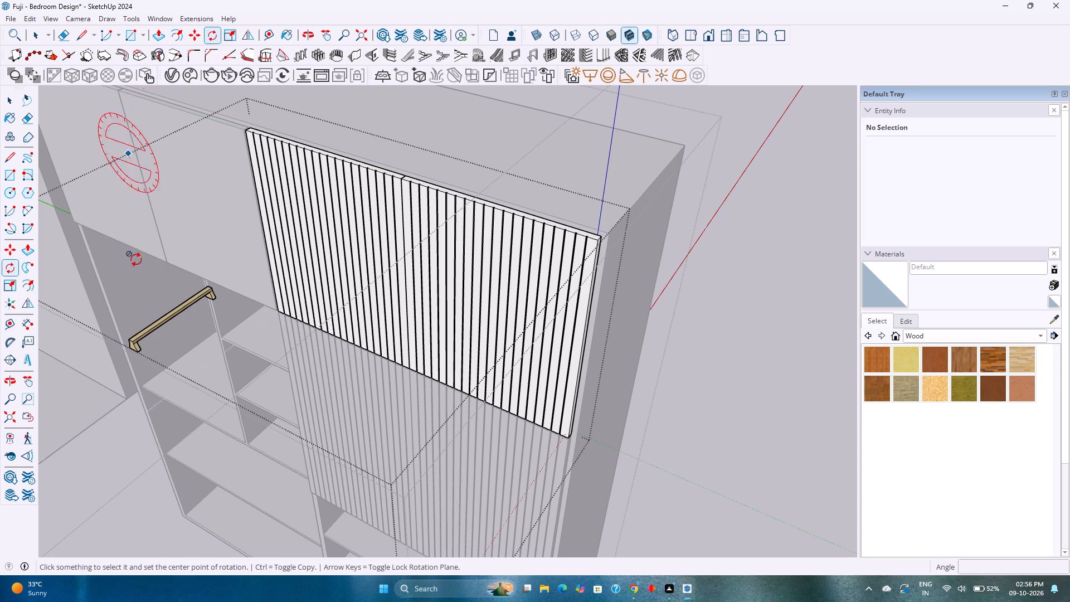
pyautogui.scroll(9, 136, 353)
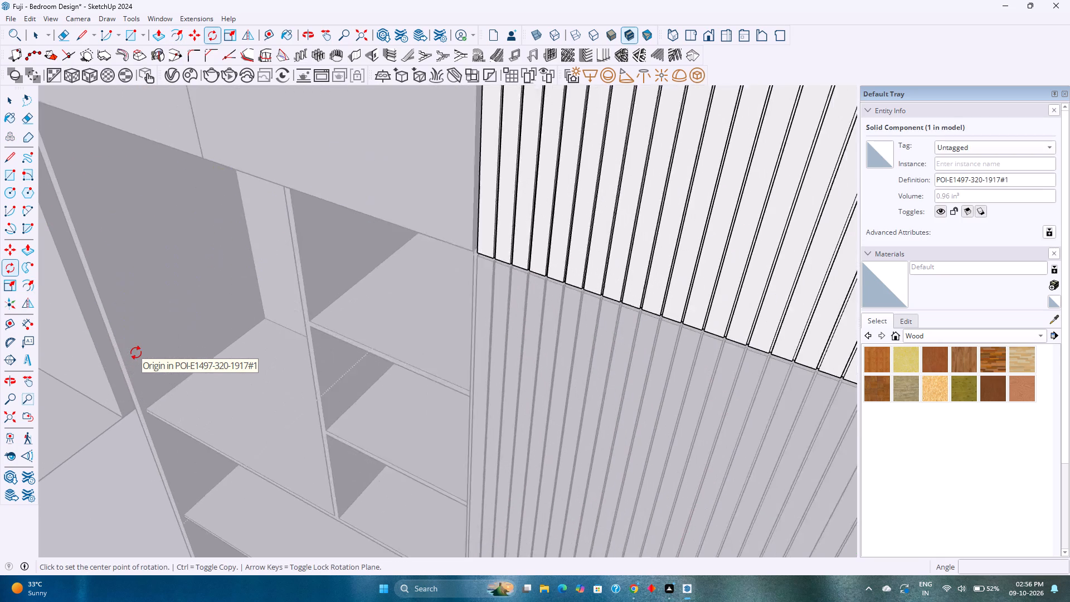
pyautogui.scroll(3, 136, 353)
pyautogui.scroll(-9, 136, 353)
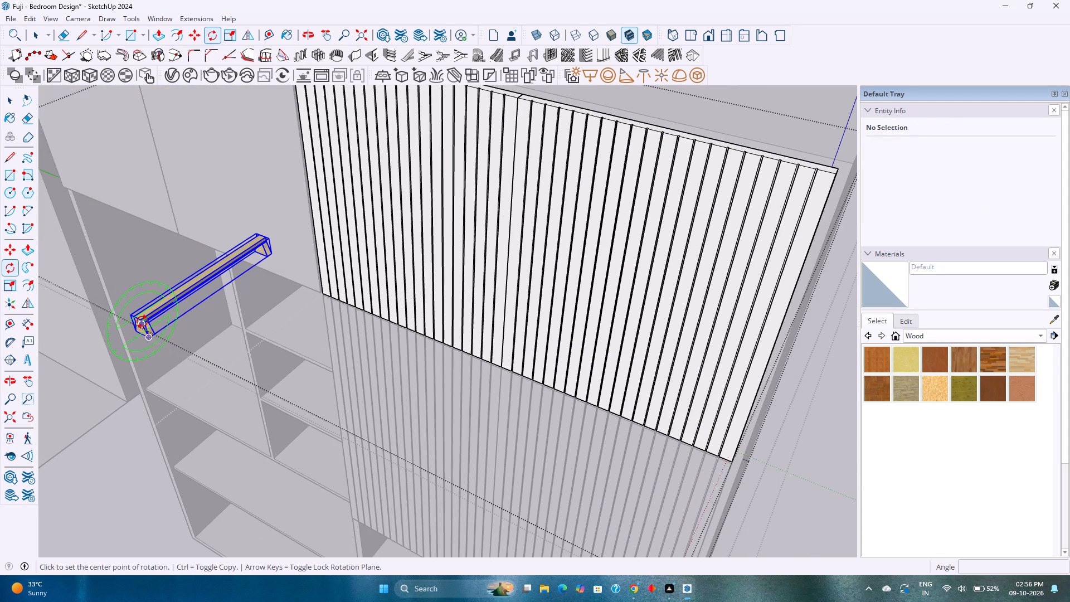
pyautogui.click(142, 321)
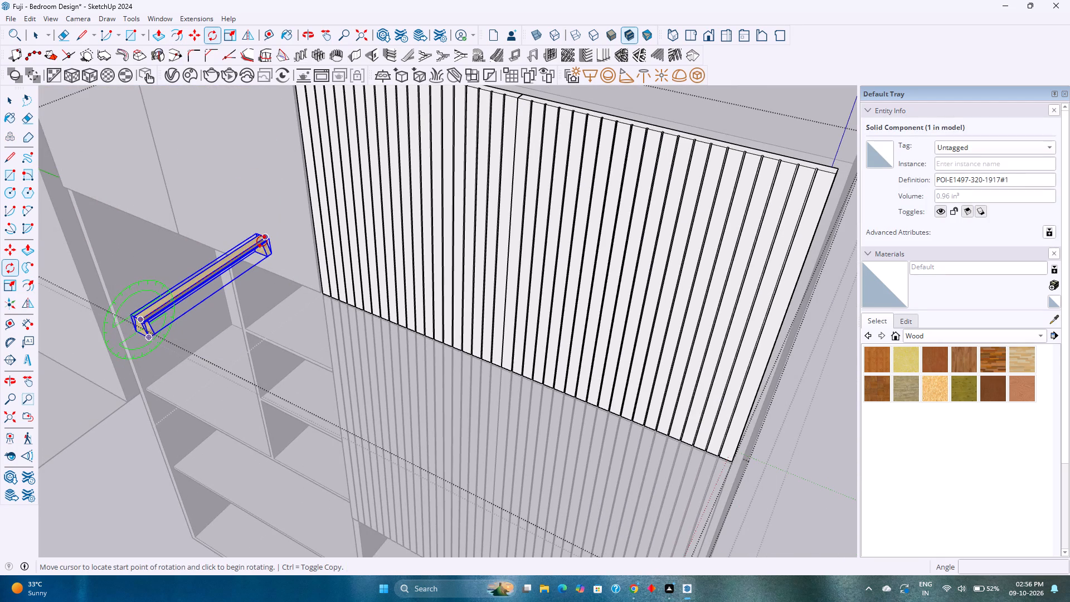
pyautogui.click(269, 238)
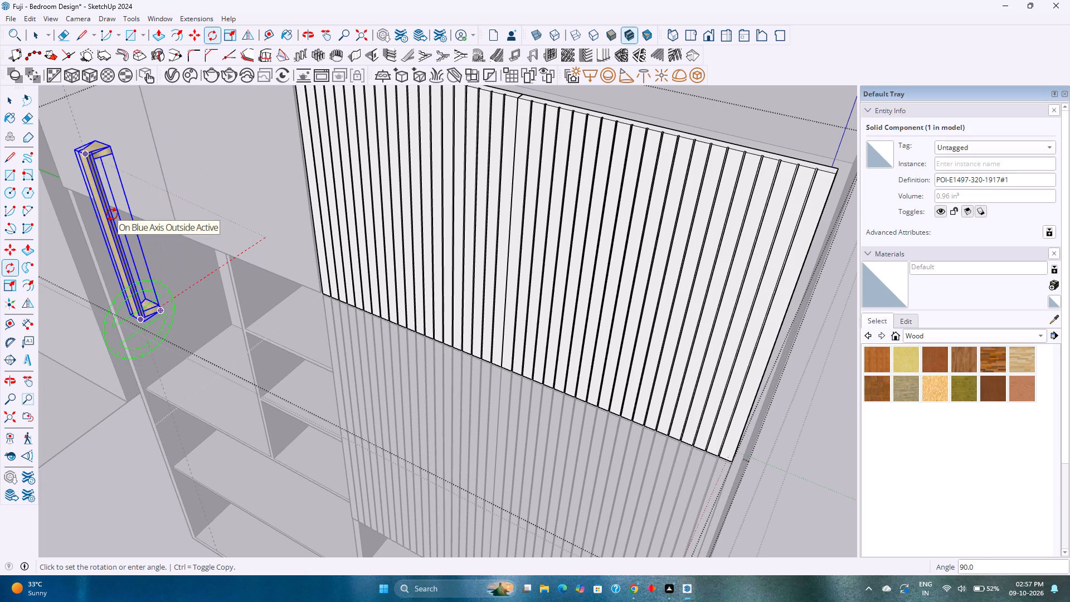
pyautogui.click(112, 215)
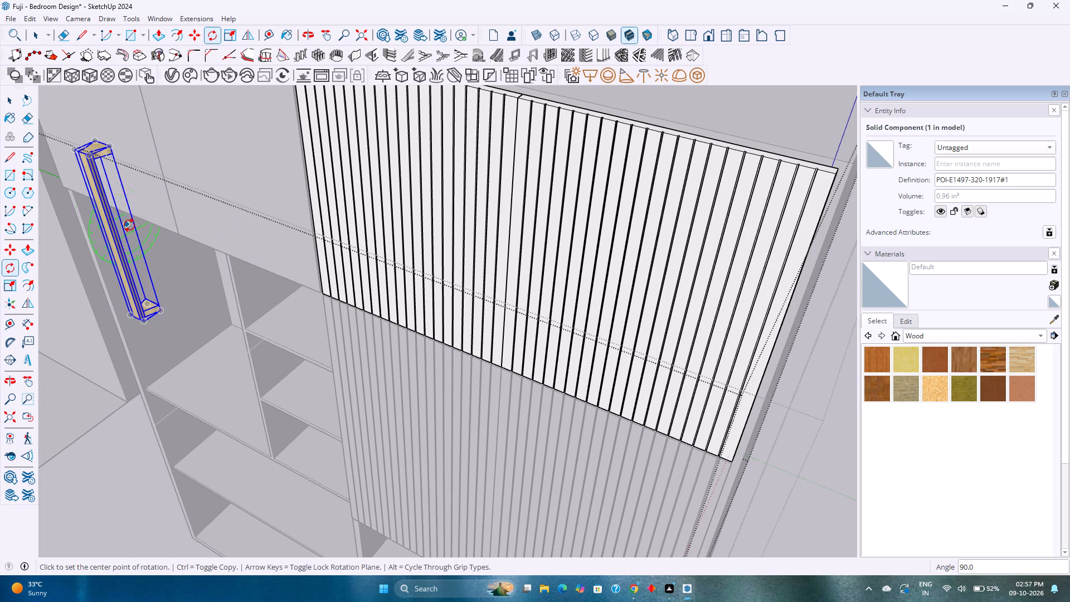
# Move the vertical handle onto the face of the grooved upper door, beside the central seam near the lower edge.
pyautogui.press('m')
pyautogui.click(157, 313)
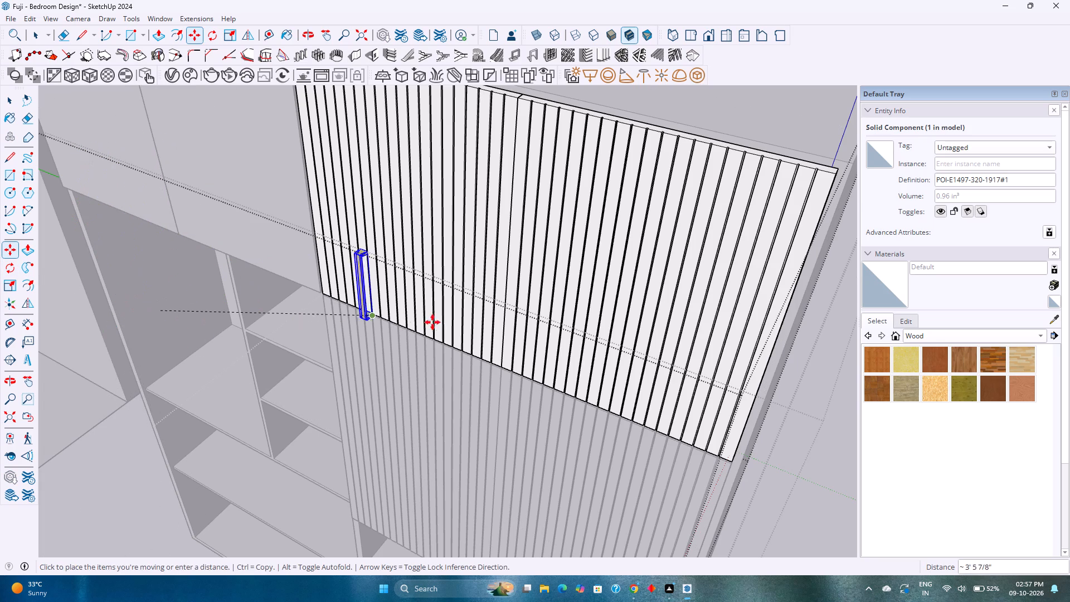
pyautogui.moveTo(509, 331); pyautogui.dragTo(506, 345, button='right')
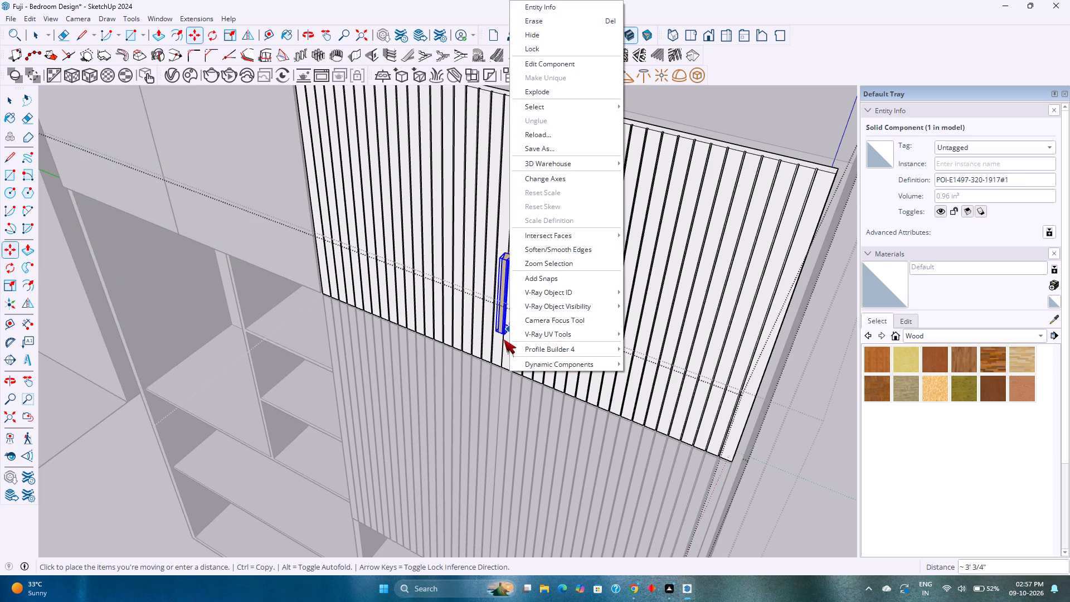
pyautogui.press('Escape')
pyautogui.scroll(7, 503, 359)
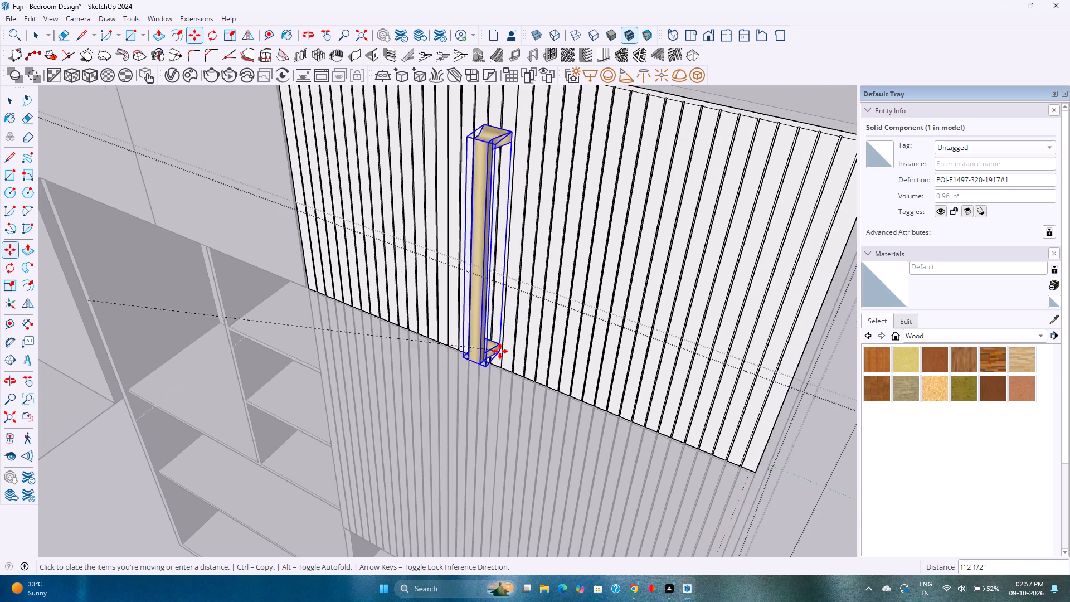
pyautogui.scroll(20, 500, 351)
pyautogui.scroll(13, 500, 351)
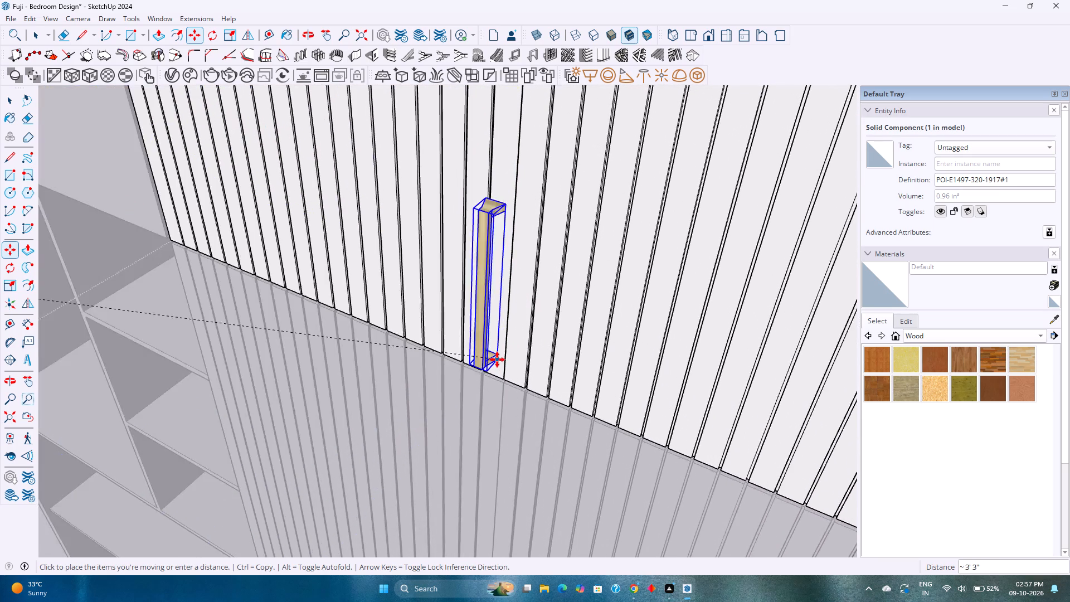
pyautogui.scroll(17, 497, 360)
pyautogui.scroll(4, 497, 360)
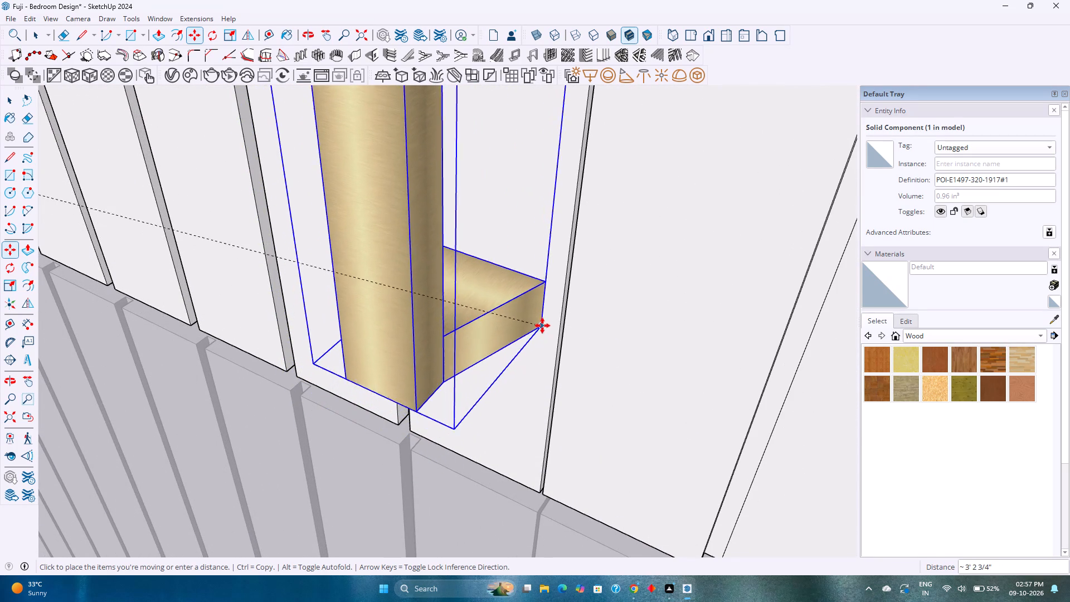
pyautogui.click(549, 323)
# Examine from several angles how the handle sits on the door slat, including its end brackets and the central seam.
pyautogui.scroll(-7, 515, 372)
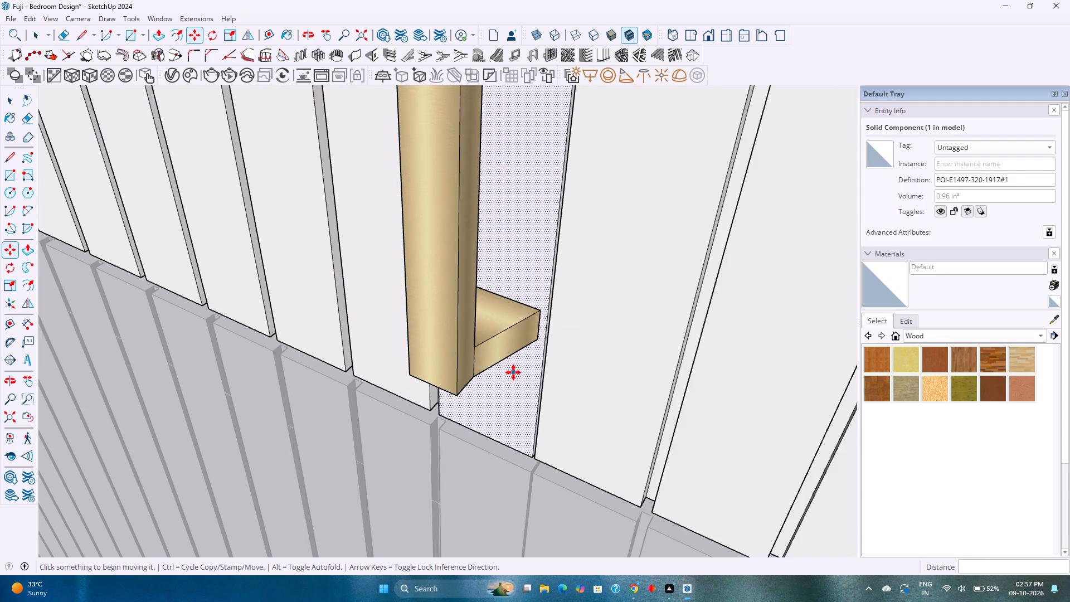
pyautogui.scroll(-3, 513, 372)
pyautogui.moveTo(501, 379); pyautogui.dragTo(618, 287, button='middle')
pyautogui.scroll(4, 512, 367)
pyautogui.moveTo(511, 367); pyautogui.dragTo(600, 399, button='middle')
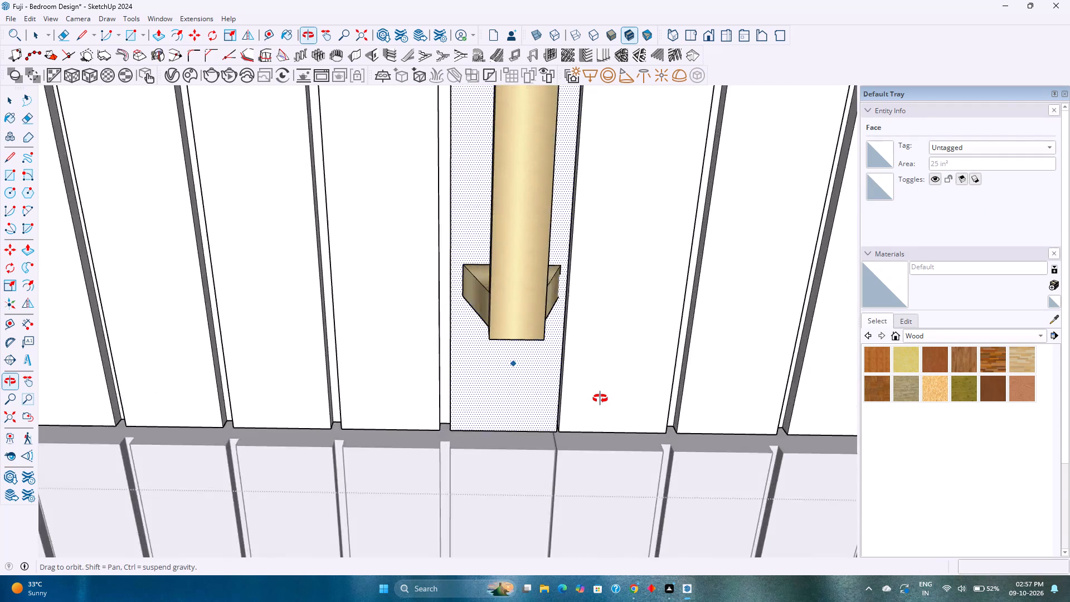
pyautogui.moveTo(600, 399); pyautogui.dragTo(767, 446, button='middle')
pyautogui.scroll(-4, 685, 405)
pyautogui.moveTo(685, 405); pyautogui.dragTo(630, 576, button='middle')
pyautogui.scroll(-1, 613, 480)
pyautogui.moveTo(613, 480); pyautogui.dragTo(558, 480, button='middle')
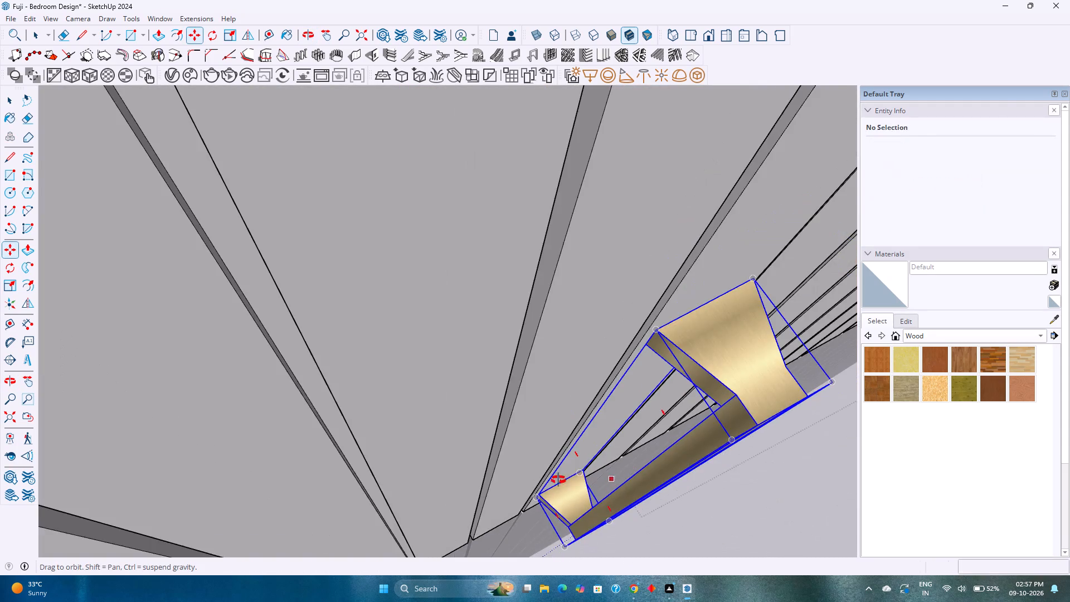
pyautogui.moveTo(558, 480); pyautogui.dragTo(466, 484, button='middle')
pyautogui.scroll(-2, 461, 435)
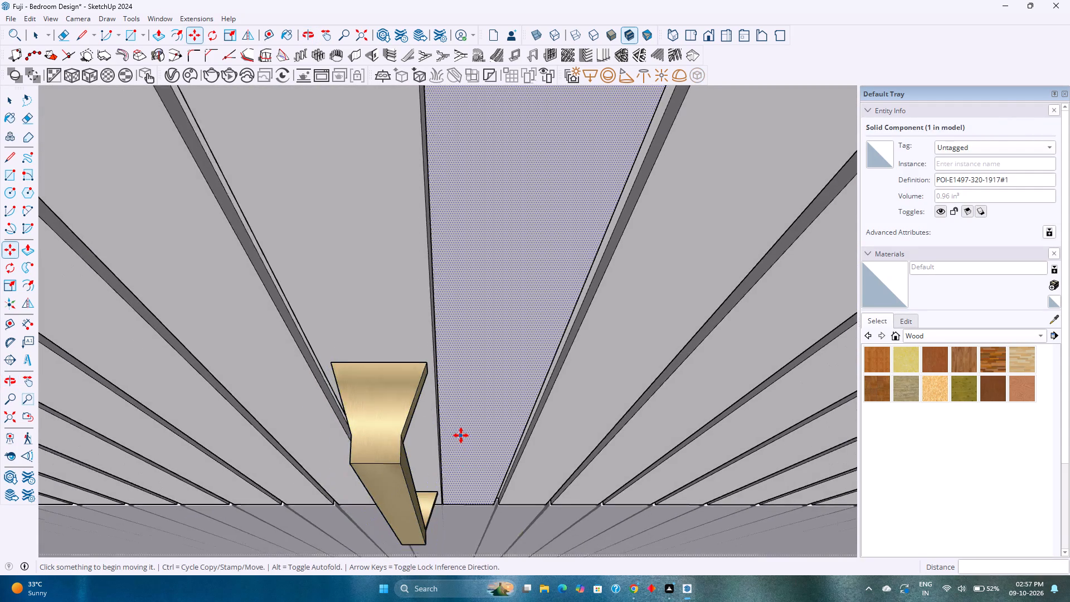
pyautogui.scroll(-2, 461, 435)
pyautogui.scroll(9, 396, 411)
pyautogui.scroll(-2, 406, 466)
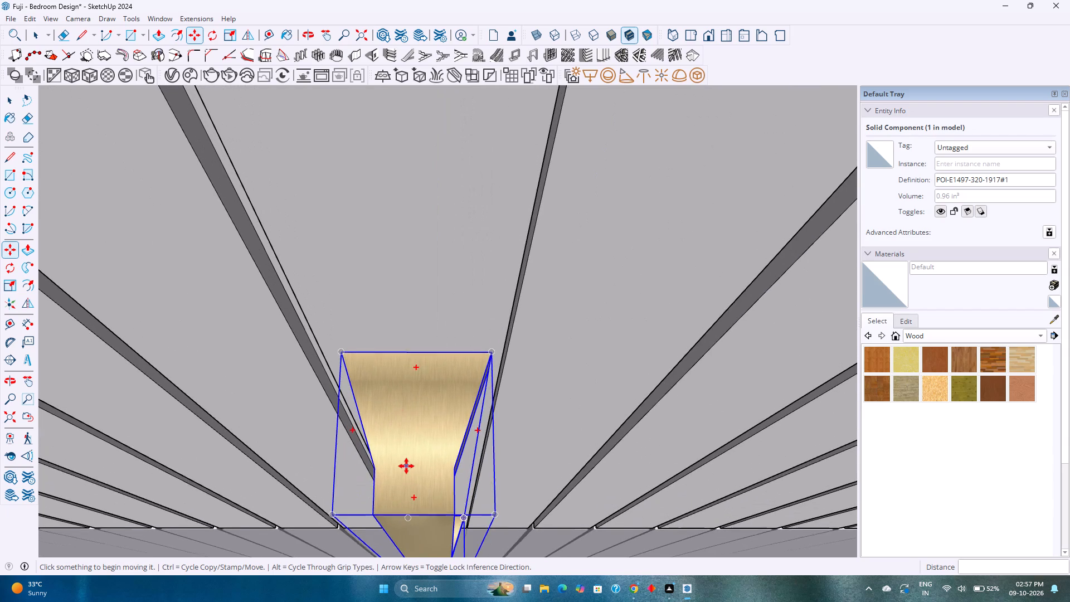
pyautogui.scroll(-7, 406, 466)
pyautogui.moveTo(410, 364); pyautogui.dragTo(415, 349, button='middle')
pyautogui.moveTo(415, 437); pyautogui.dragTo(430, 333, button='middle')
pyautogui.scroll(-3, 440, 321)
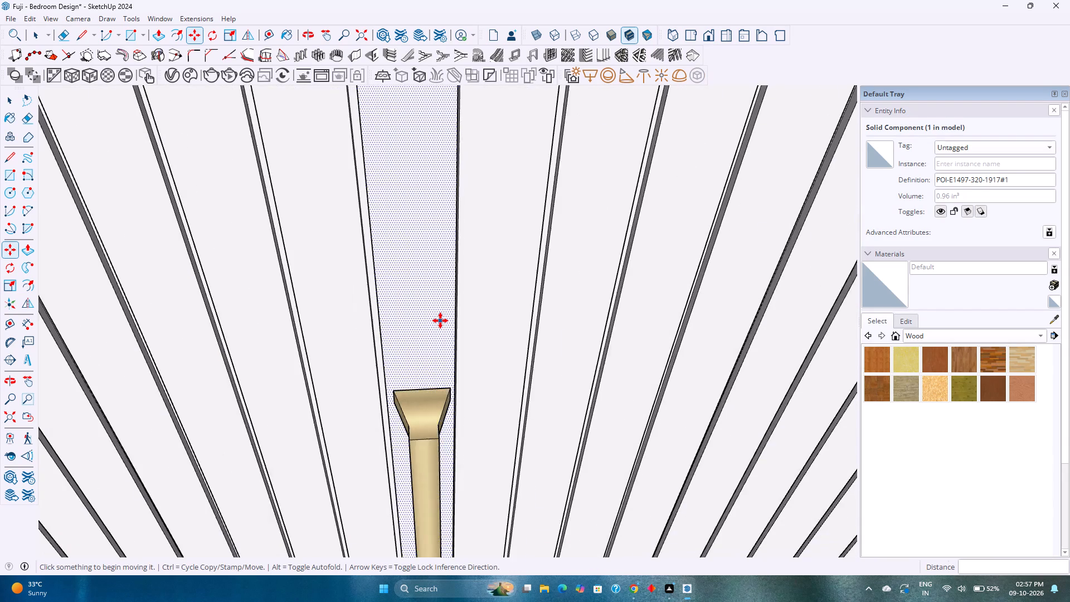
pyautogui.scroll(-18, 440, 321)
pyautogui.moveTo(453, 444); pyautogui.dragTo(438, 315, button='middle')
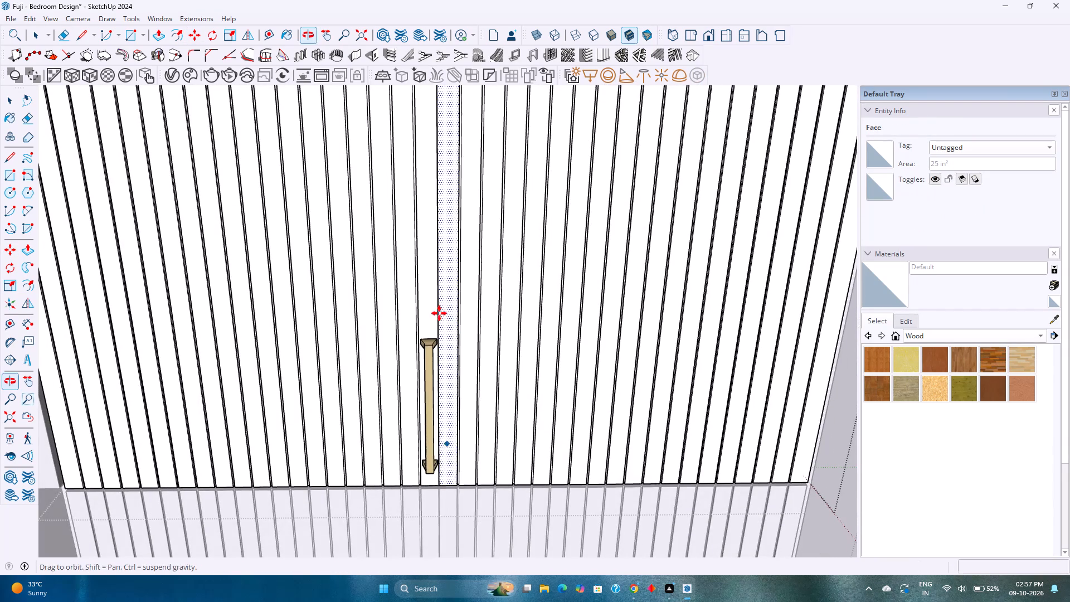
pyautogui.moveTo(461, 439); pyautogui.dragTo(406, 355, button='middle')
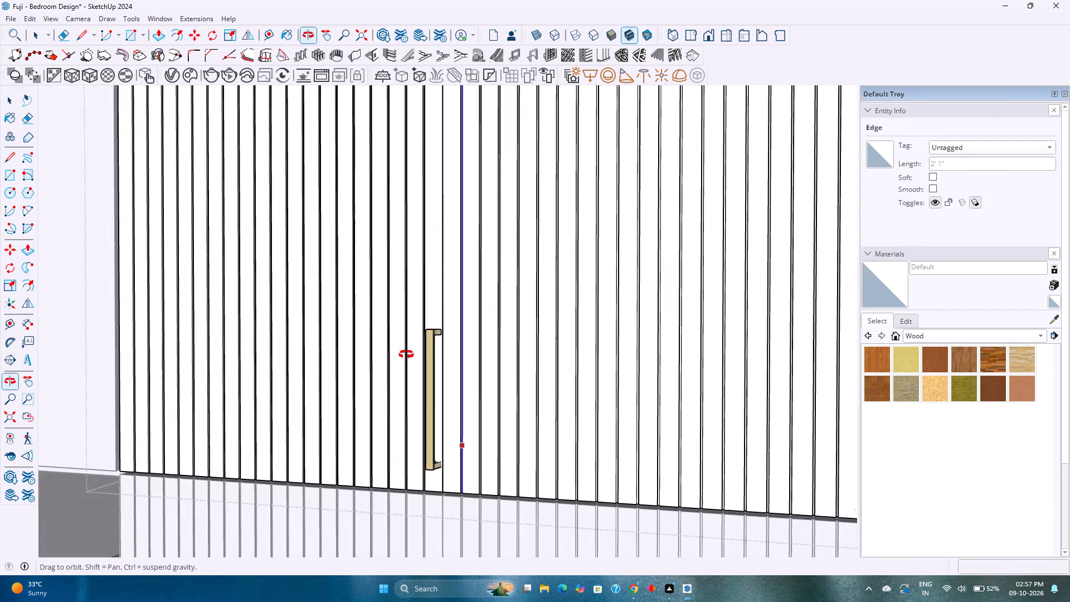
pyautogui.moveTo(406, 355); pyautogui.dragTo(459, 499, button='middle')
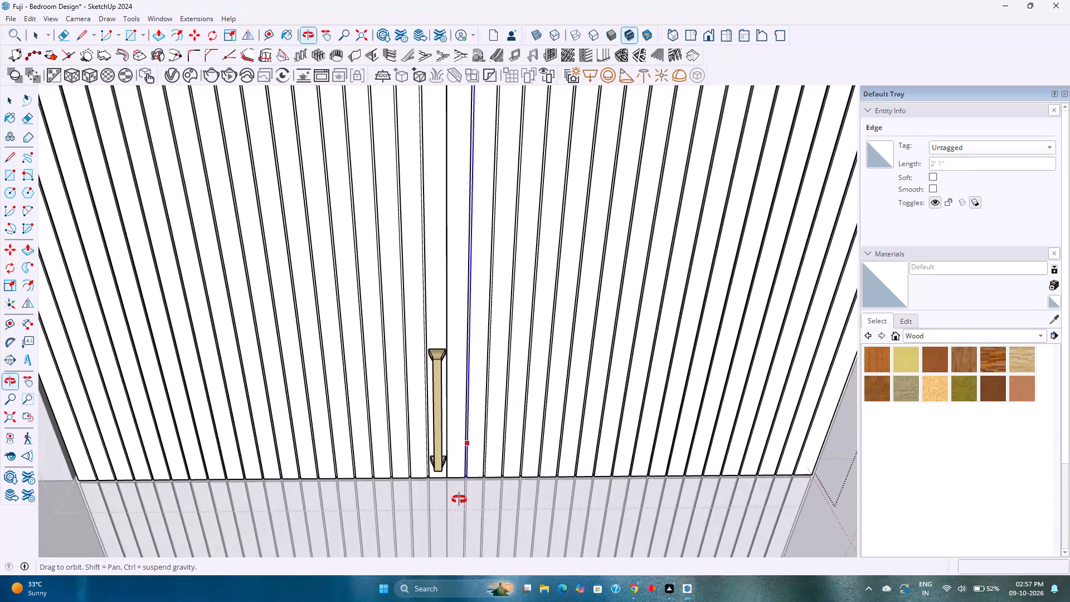
pyautogui.moveTo(459, 499); pyautogui.dragTo(459, 502, button='middle')
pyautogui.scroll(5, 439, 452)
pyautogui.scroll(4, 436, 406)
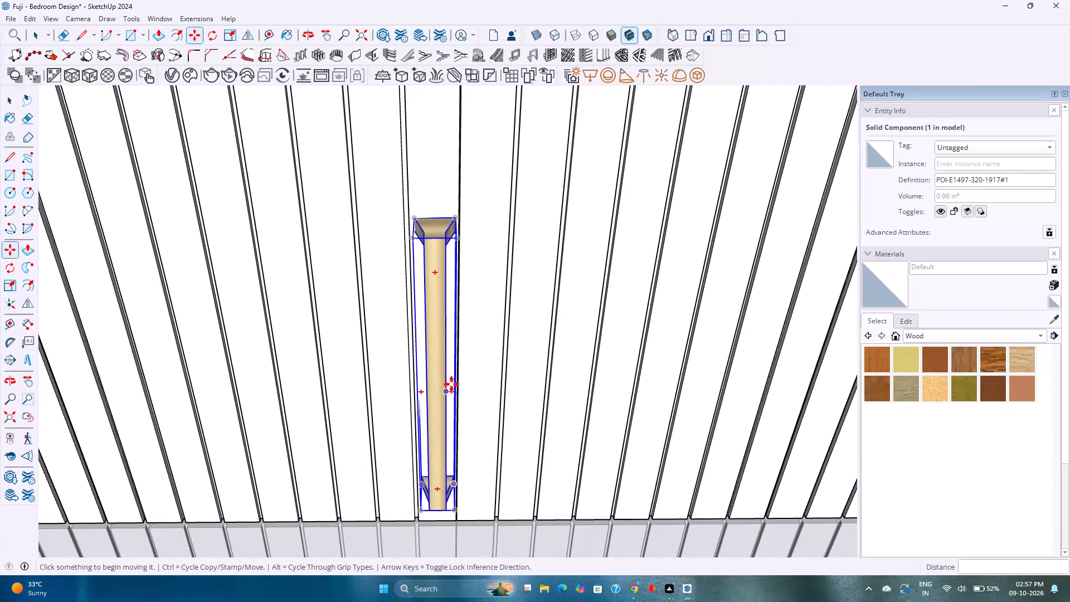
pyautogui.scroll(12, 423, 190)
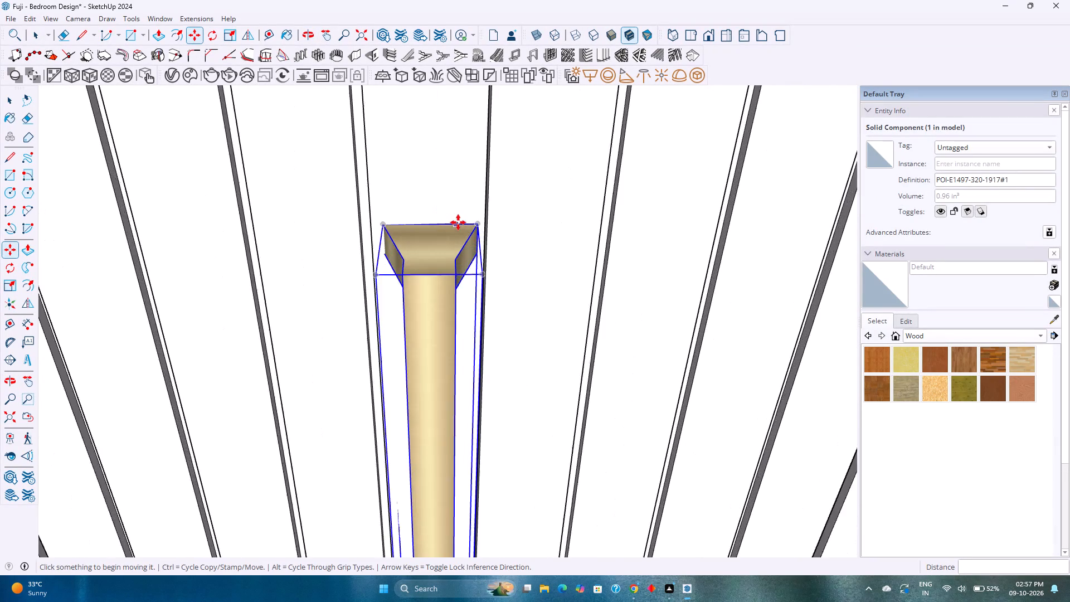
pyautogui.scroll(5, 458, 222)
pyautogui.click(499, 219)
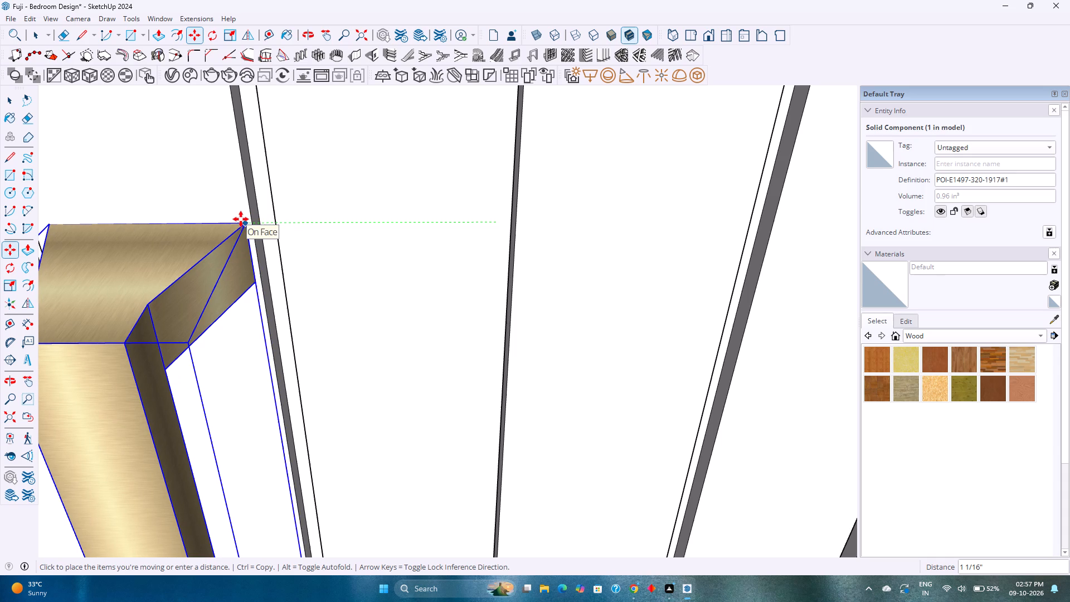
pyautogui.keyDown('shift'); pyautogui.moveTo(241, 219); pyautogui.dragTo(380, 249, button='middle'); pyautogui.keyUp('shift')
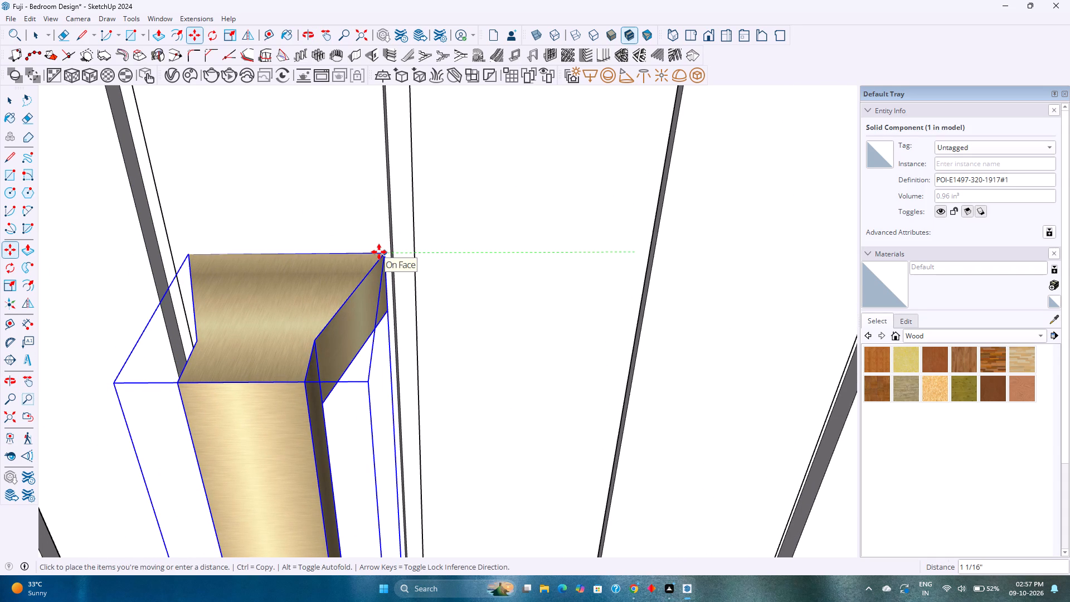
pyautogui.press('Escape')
# Move the handle about 1 1/16" sideways by its upper bracket corner, onto the adjacent slat away from the central seam.
pyautogui.middleClick(466, 271)
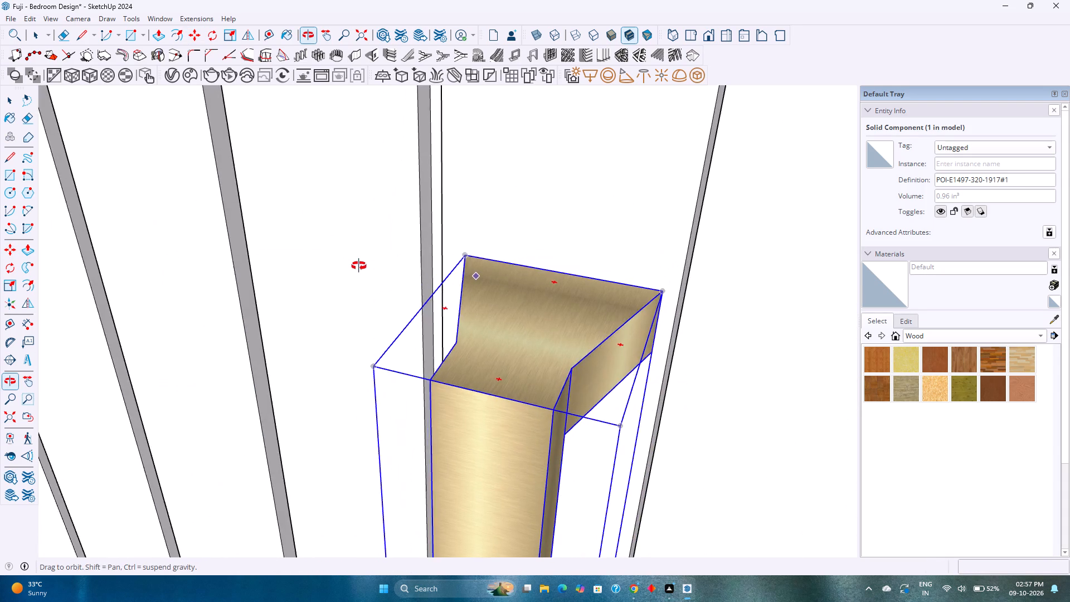
pyautogui.click(440, 253)
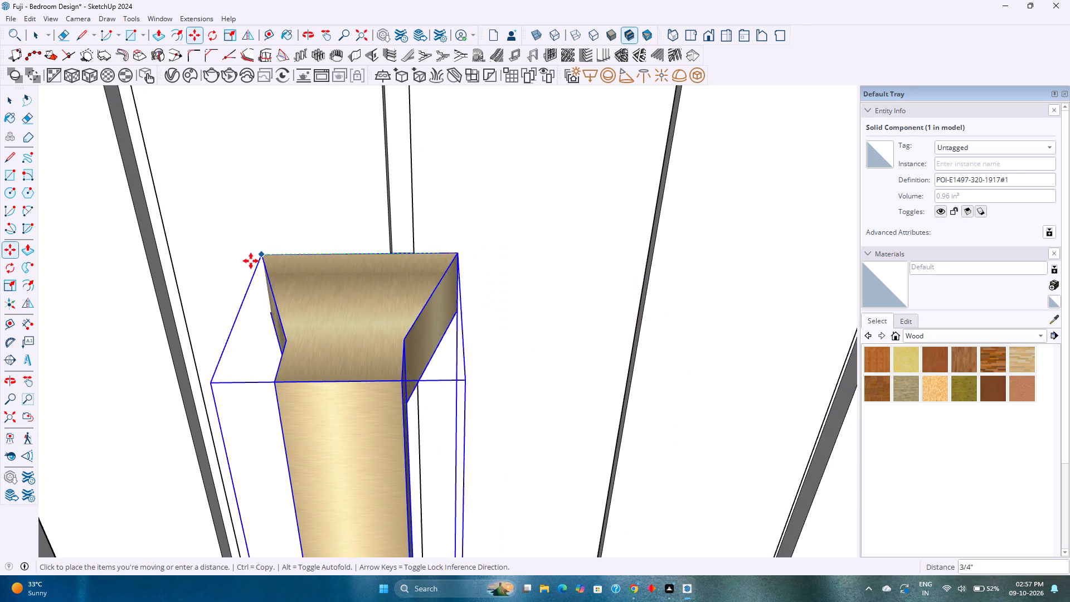
pyautogui.scroll(3, 181, 258)
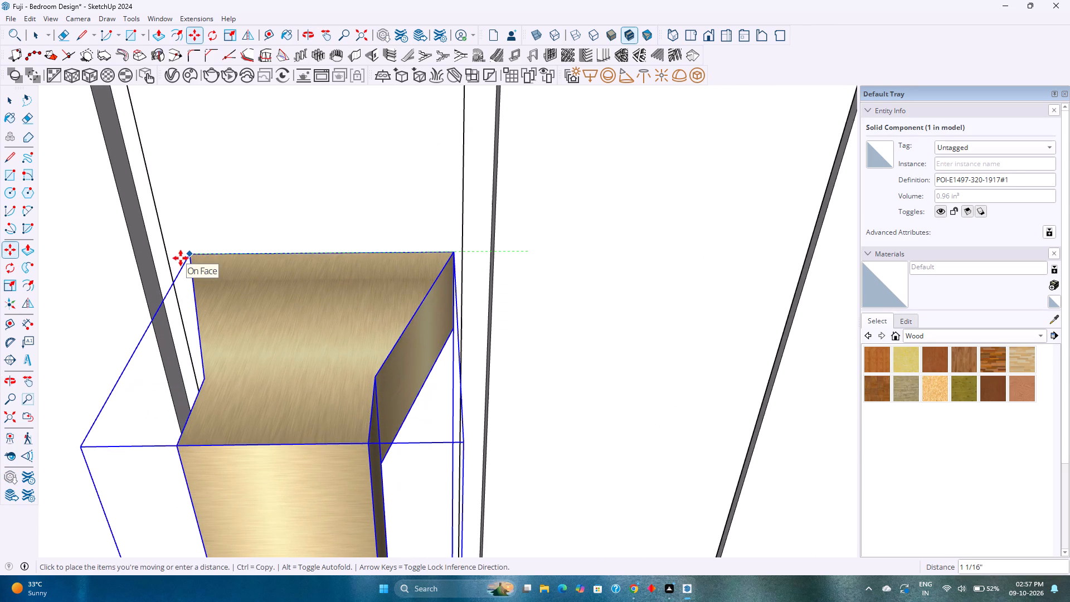
pyautogui.keyDown('shift'); pyautogui.moveTo(181, 258); pyautogui.dragTo(363, 295, button='middle'); pyautogui.keyUp('shift')
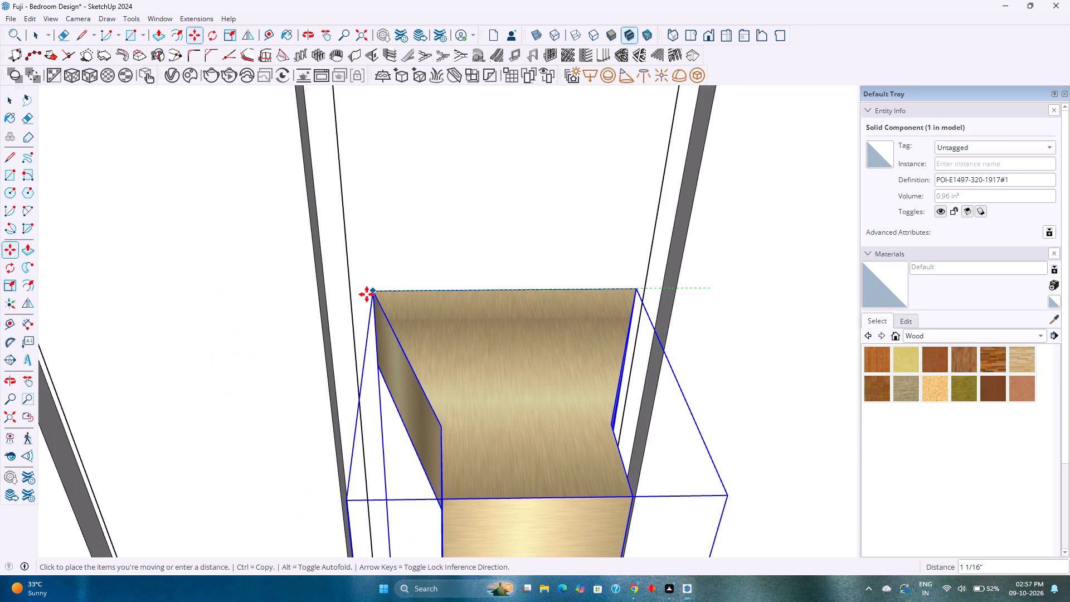
pyautogui.click(367, 289)
# Shift the handle 1/32" farther from the central seam to centre it on its slat.
pyautogui.moveTo(448, 310); pyautogui.dragTo(347, 278, button='middle')
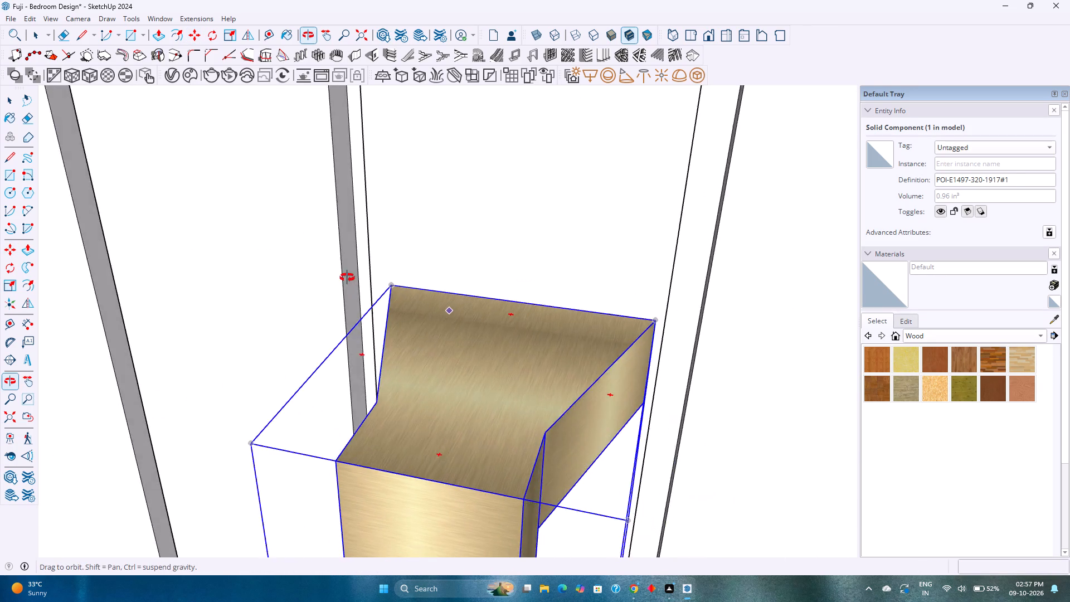
pyautogui.moveTo(347, 278); pyautogui.dragTo(532, 298, button='middle')
pyautogui.scroll(12, 287, 309)
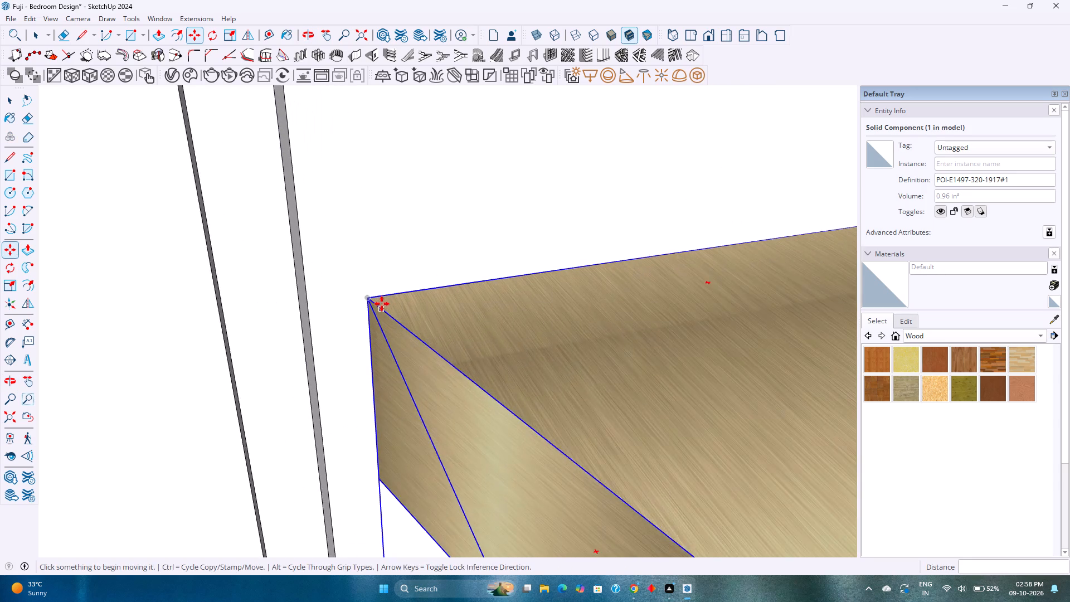
pyautogui.scroll(2, 382, 304)
pyautogui.click(363, 295)
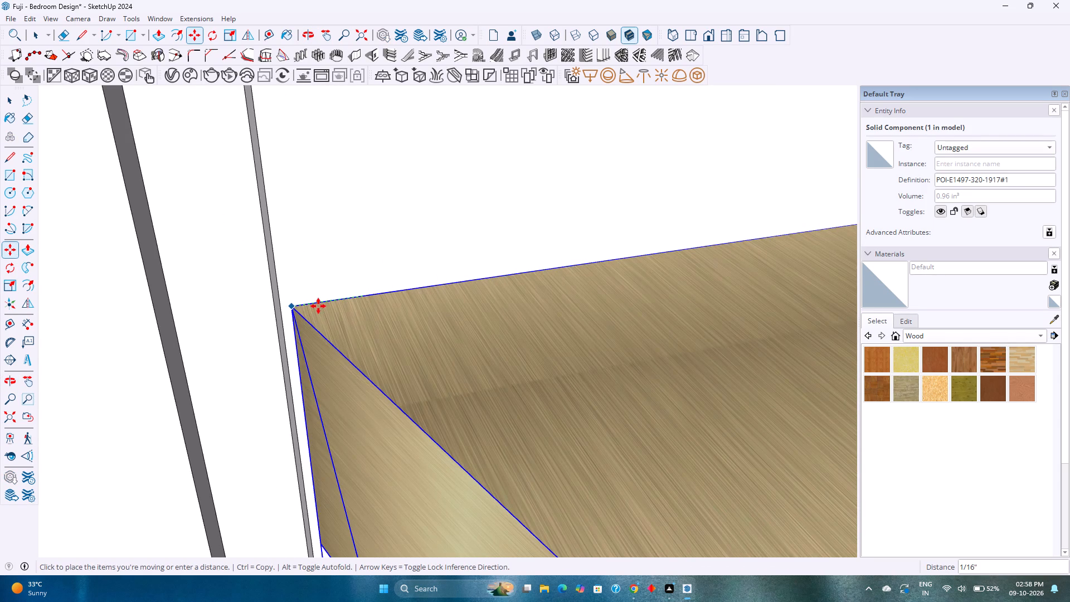
pyautogui.write('1/32')
pyautogui.press('Return')
pyautogui.press('space')
# Examine the shifted handle against its slat and the door's central seam.
pyautogui.scroll(-7, 316, 308)
pyautogui.moveTo(368, 322); pyautogui.dragTo(369, 322, button='middle')
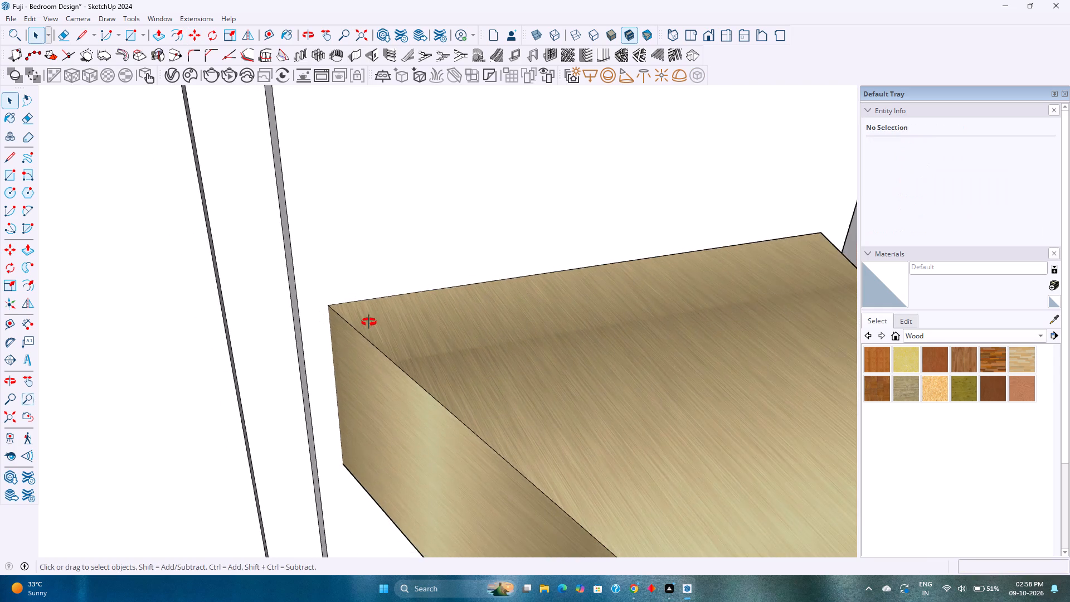
pyautogui.moveTo(369, 322); pyautogui.dragTo(319, 322, button='middle')
pyautogui.scroll(-10, 319, 322)
pyautogui.moveTo(411, 343); pyautogui.dragTo(340, 295, button='middle')
pyautogui.scroll(-20, 361, 293)
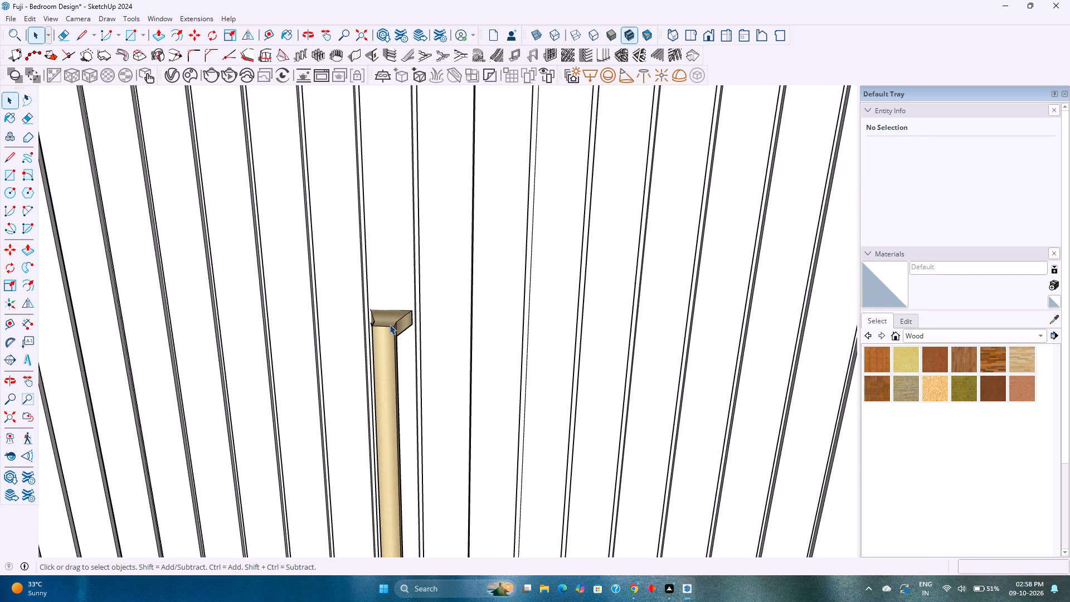
# Select the handle beside the central seam of the upper grooved doors and start the Move command.
pyautogui.scroll(-13, 390, 329)
pyautogui.click(388, 332)
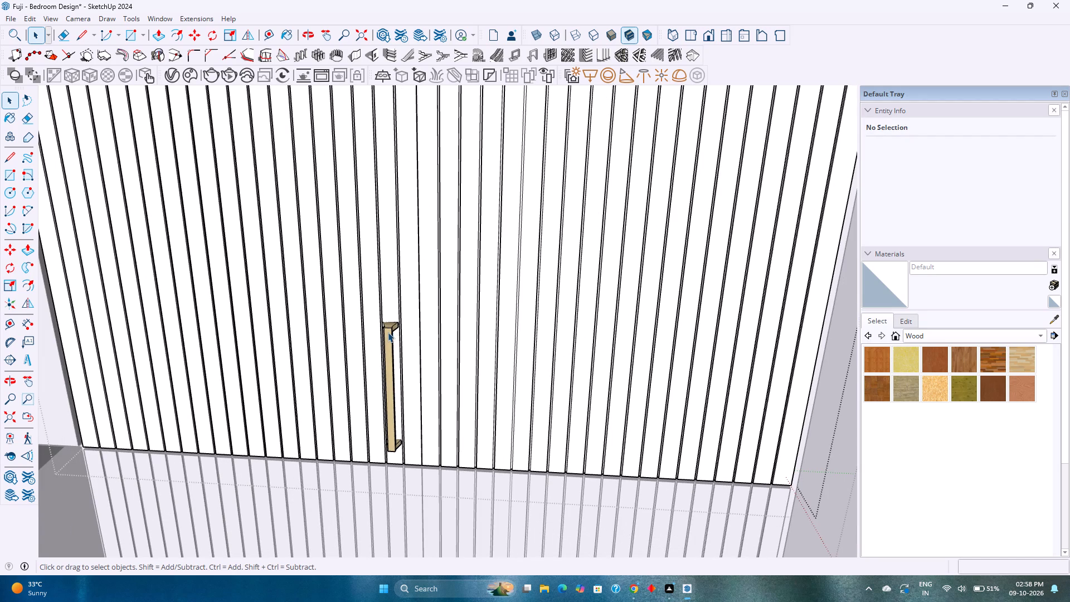
pyautogui.press('m')
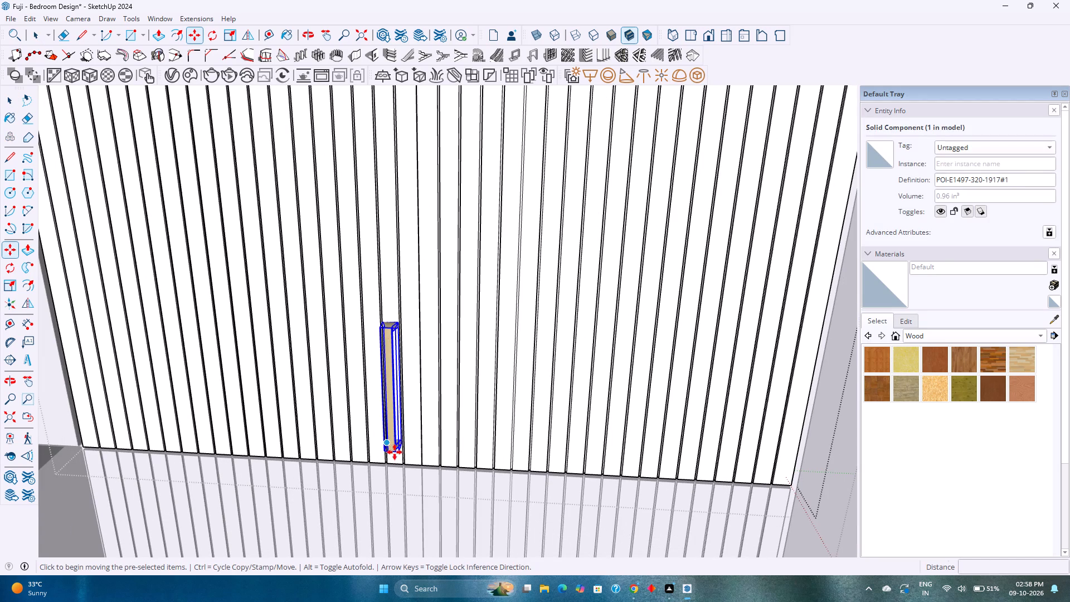
pyautogui.scroll(13, 400, 469)
pyautogui.scroll(-2, 401, 466)
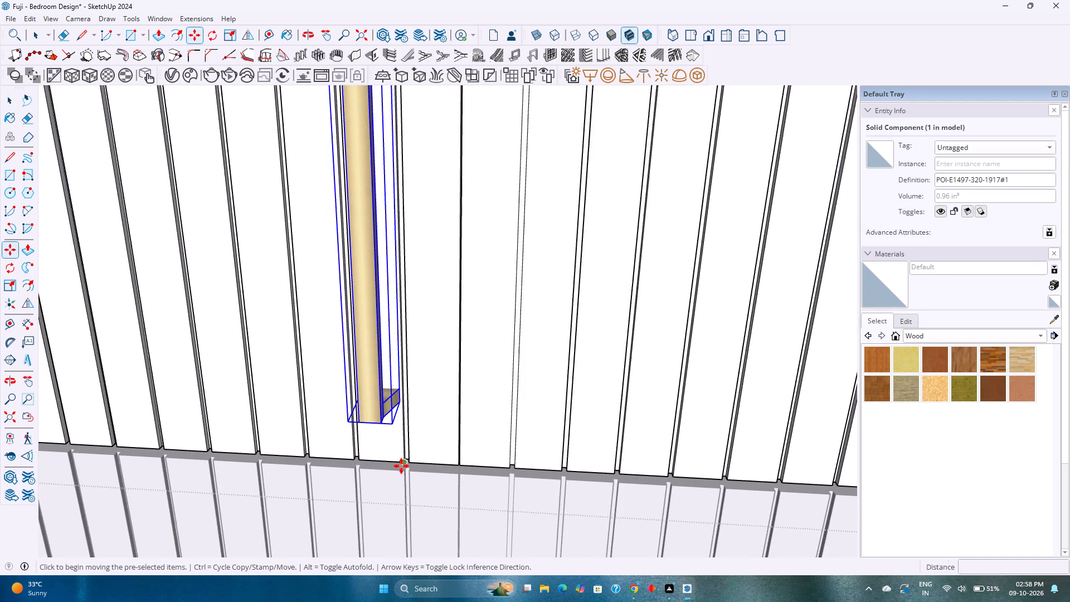
pyautogui.scroll(-13, 401, 466)
pyautogui.keyDown('shift'); pyautogui.moveTo(366, 478); pyautogui.dragTo(433, 475, button='middle'); pyautogui.keyUp('shift')
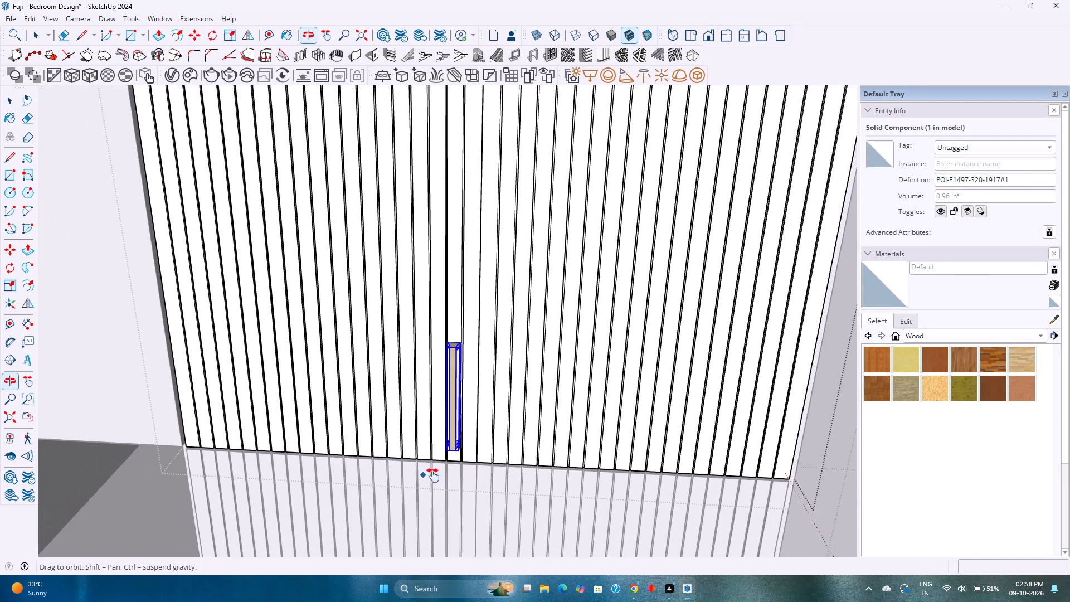
pyautogui.keyDown('shift'); pyautogui.moveTo(433, 475); pyautogui.dragTo(351, 475, button='middle'); pyautogui.keyUp('shift')
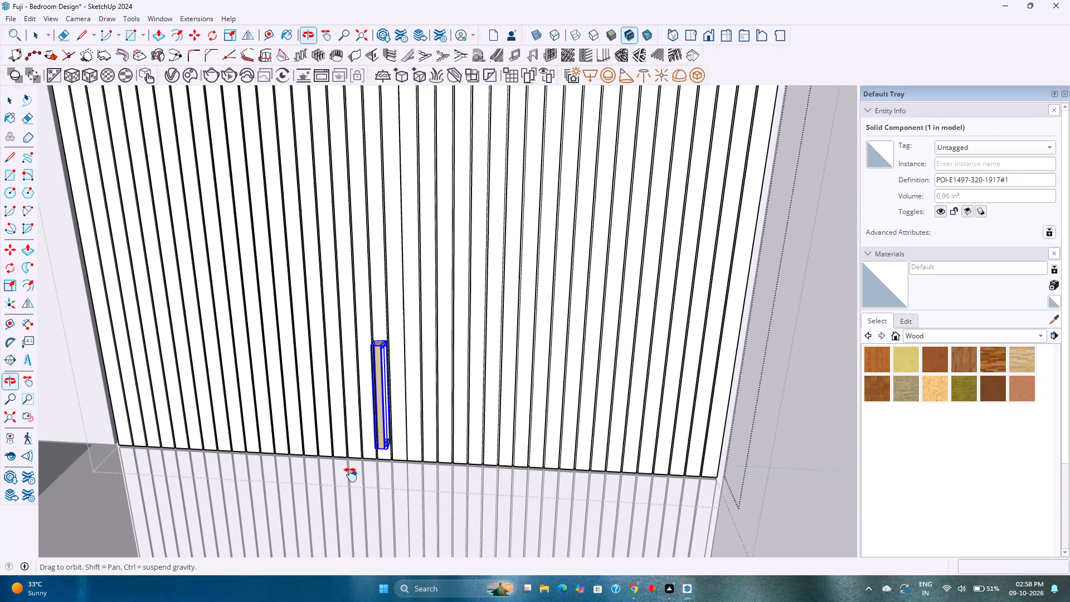
pyautogui.keyDown('shift'); pyautogui.moveTo(351, 475); pyautogui.dragTo(349, 475, button='middle'); pyautogui.keyUp('shift')
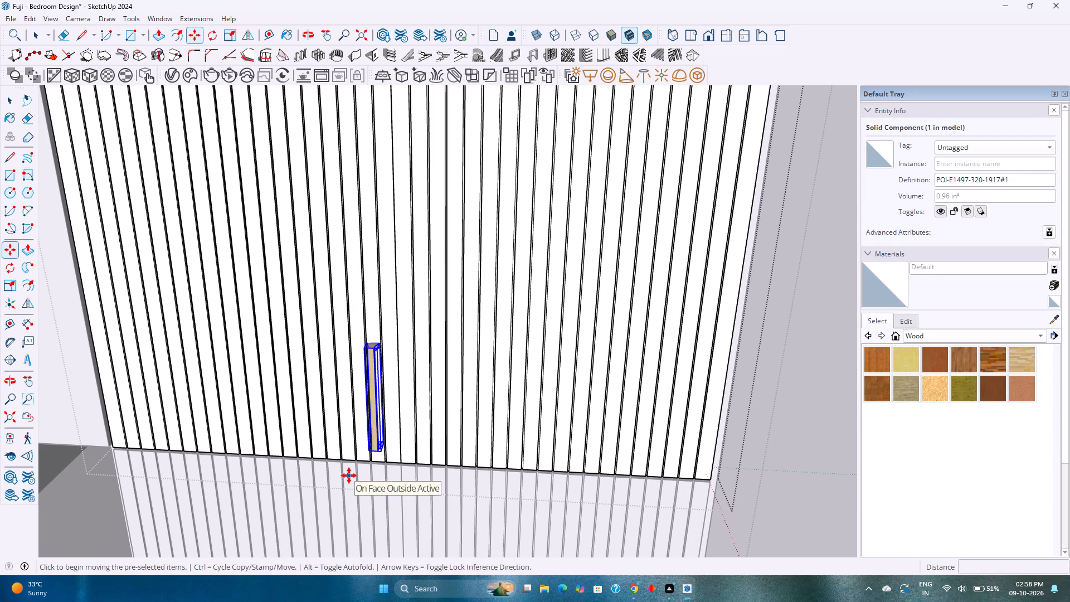
pyautogui.scroll(3, 395, 419)
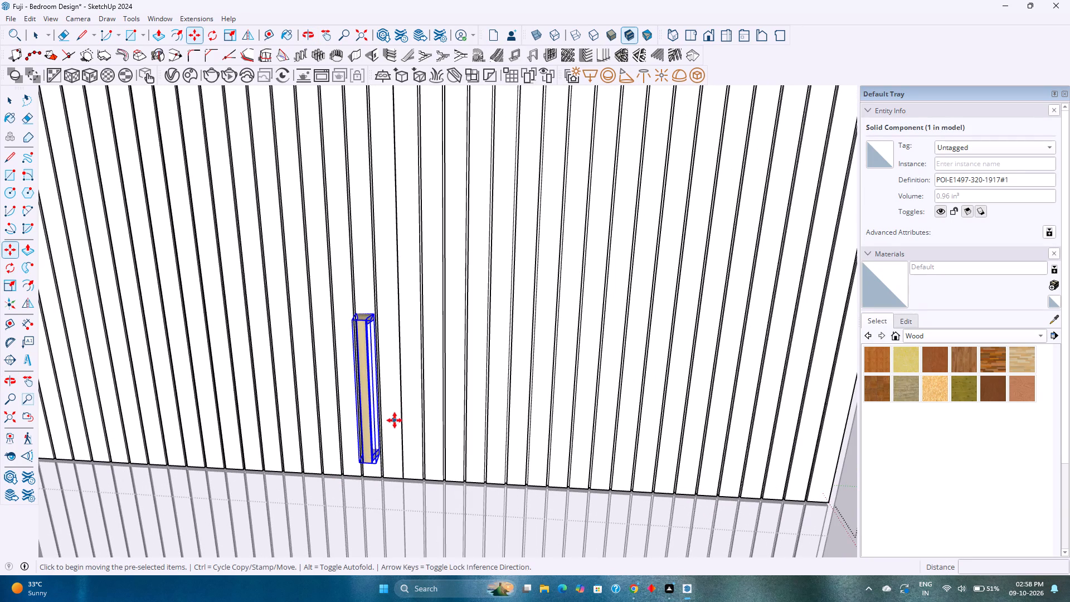
pyautogui.keyDown('shift'); pyautogui.moveTo(333, 452); pyautogui.dragTo(659, 467, button='middle'); pyautogui.keyUp('shift')
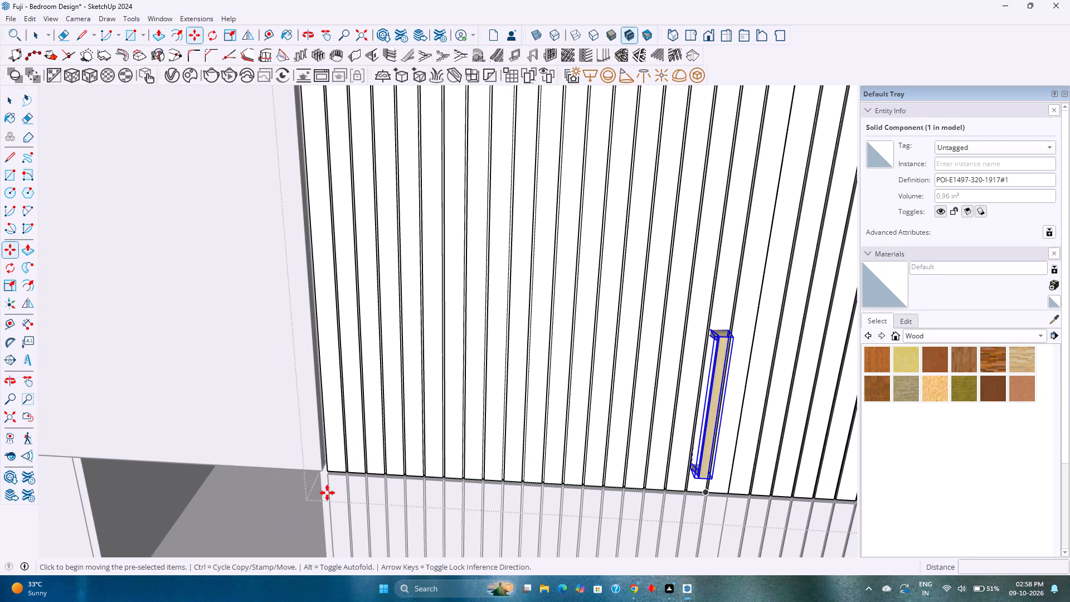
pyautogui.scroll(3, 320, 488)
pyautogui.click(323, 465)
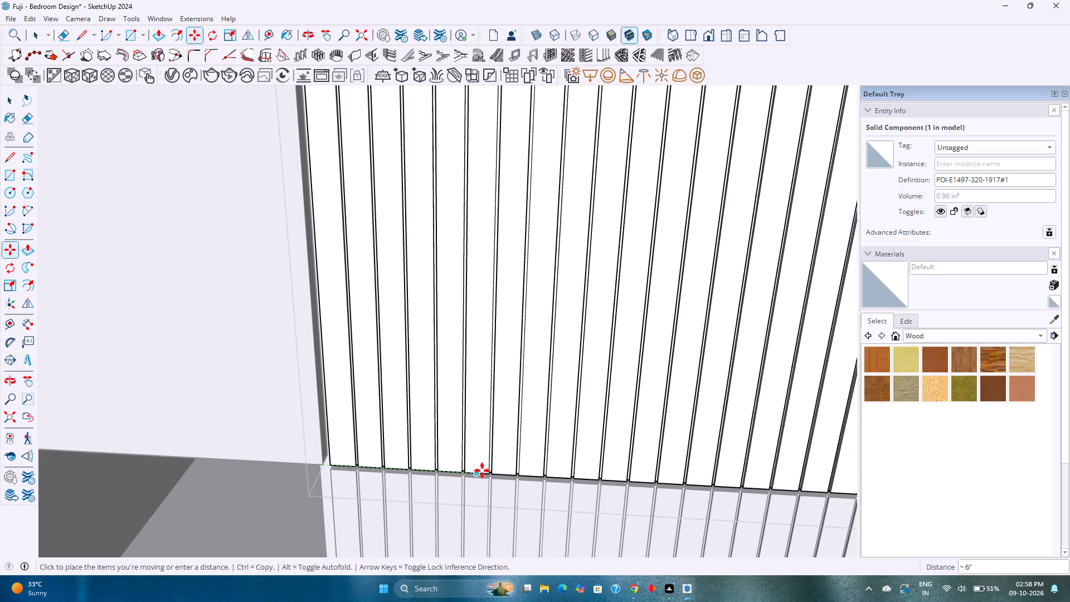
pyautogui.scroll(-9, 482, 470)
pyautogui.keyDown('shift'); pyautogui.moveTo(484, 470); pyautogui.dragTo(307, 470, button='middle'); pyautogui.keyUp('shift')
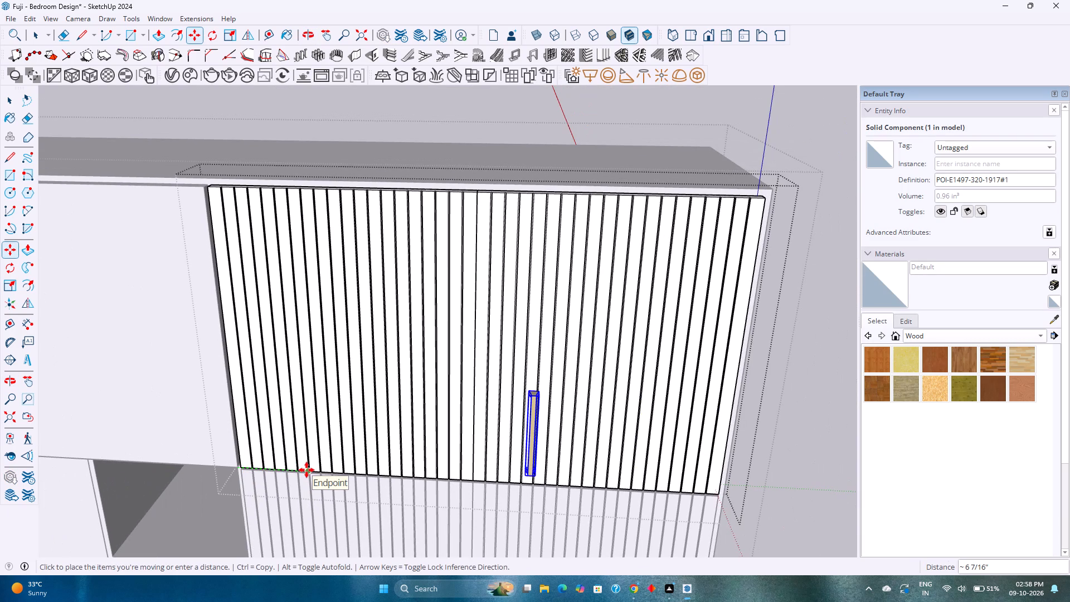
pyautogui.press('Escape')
# Copy the handle about 3 1/8" sideways along the doors' lower edge, onto a slat across the central seam.
pyautogui.scroll(3, 463, 474)
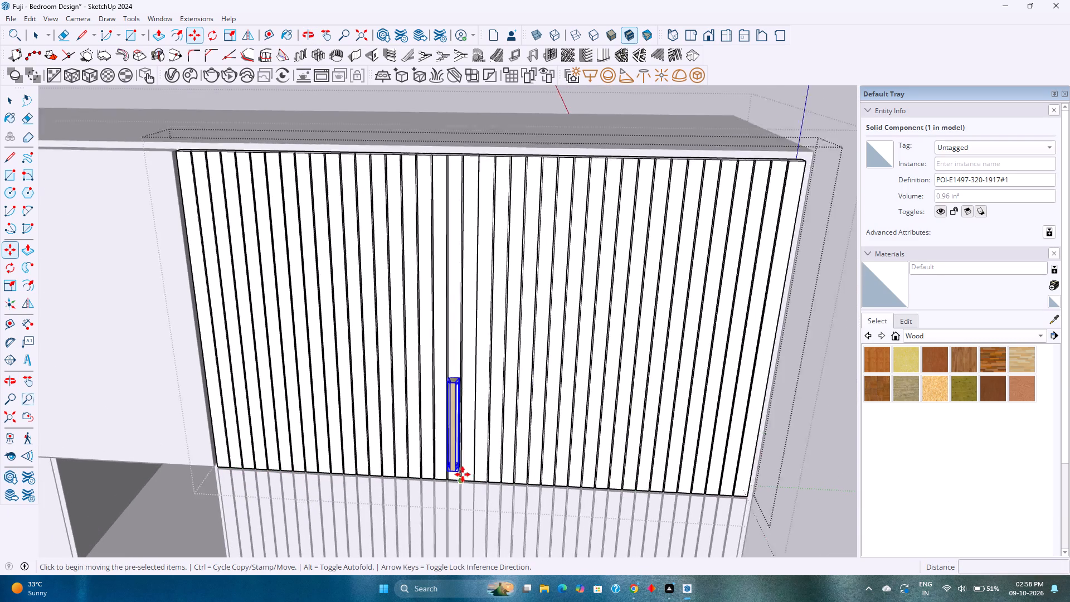
pyautogui.scroll(20, 458, 477)
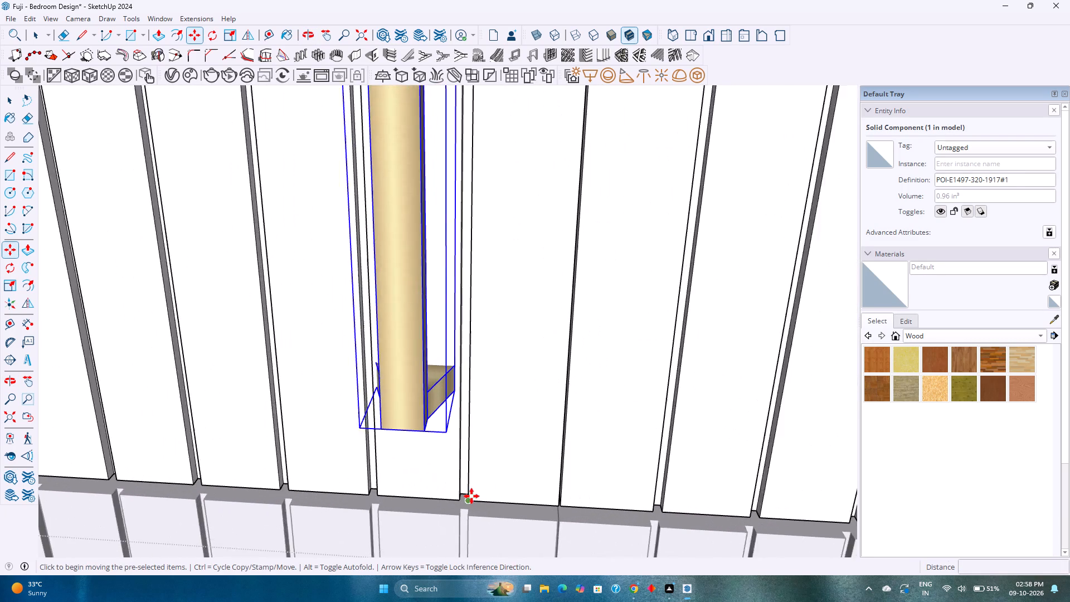
pyautogui.scroll(1, 471, 496)
pyautogui.moveTo(471, 496); pyautogui.dragTo(455, 483, button='middle')
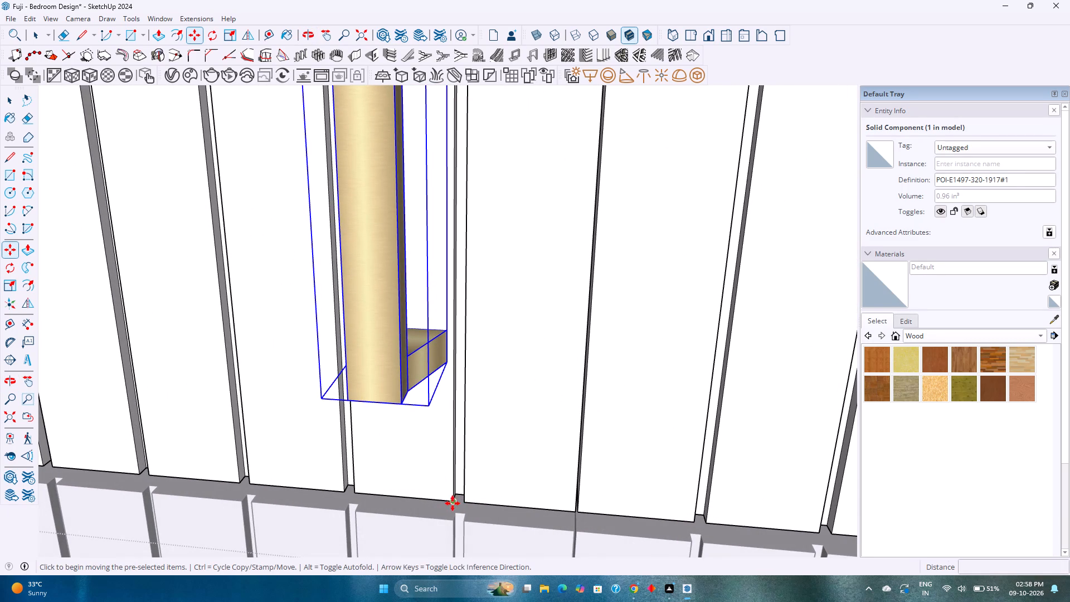
pyautogui.click(454, 503)
pyautogui.scroll(-6, 527, 506)
pyautogui.keyDown('shift'); pyautogui.moveTo(527, 506); pyautogui.dragTo(509, 489, button='middle'); pyautogui.keyUp('shift')
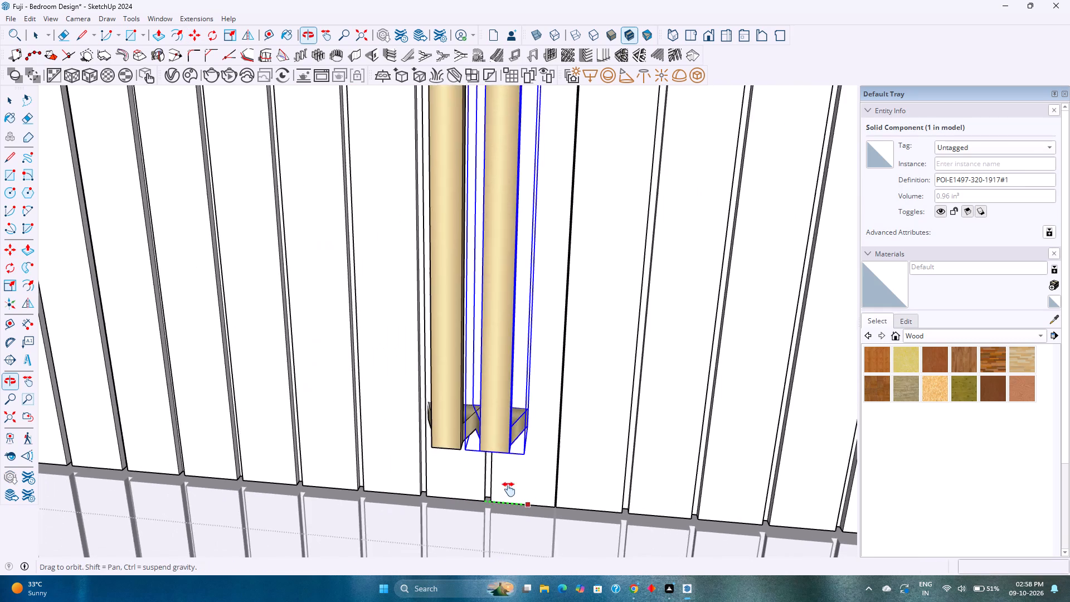
pyautogui.keyDown('shift'); pyautogui.moveTo(509, 489); pyautogui.dragTo(398, 464, button='middle'); pyautogui.keyUp('shift')
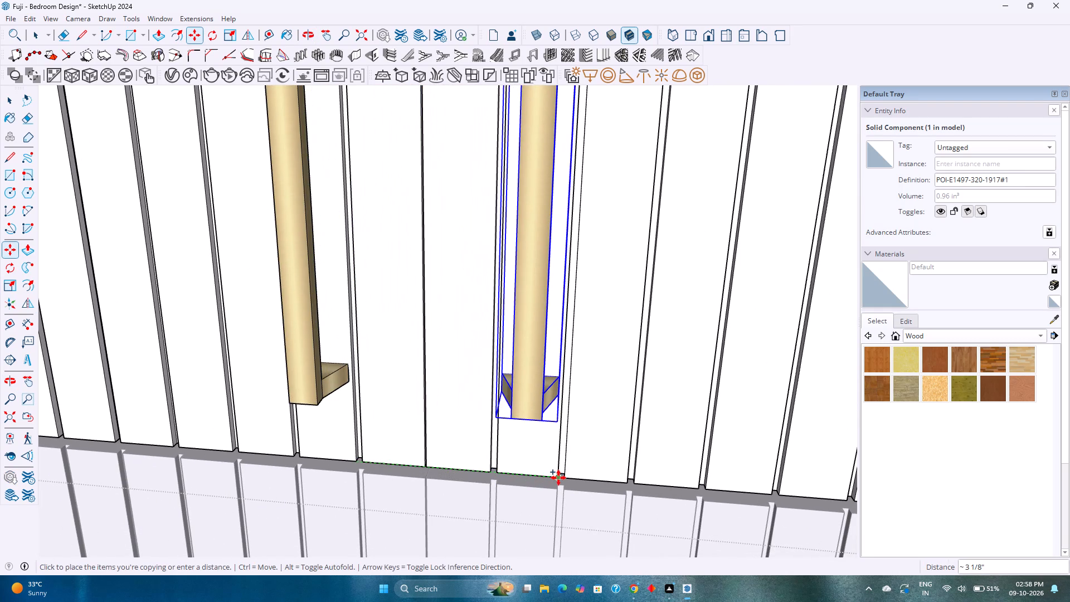
pyautogui.click(558, 478)
pyautogui.press('space')
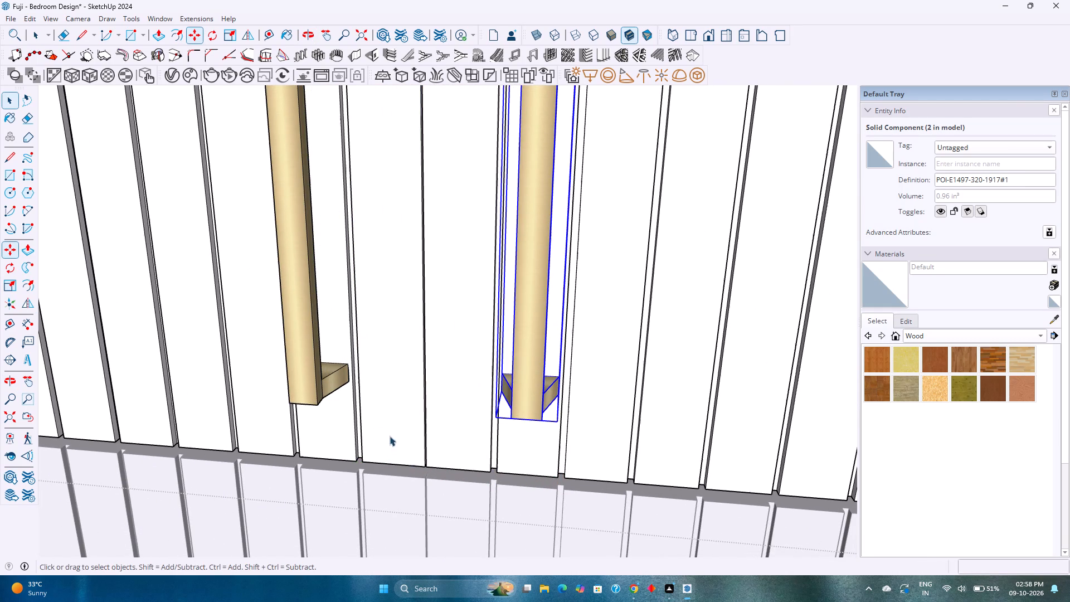
# Copy both handles straight down about 2' 1 3/16", from the upper doors' top seam corner to the matching corner of the lower doors.
pyautogui.keyDown('ctrl'); pyautogui.click(309, 399); pyautogui.keyUp('ctrl')
pyautogui.scroll(-12, 395, 419)
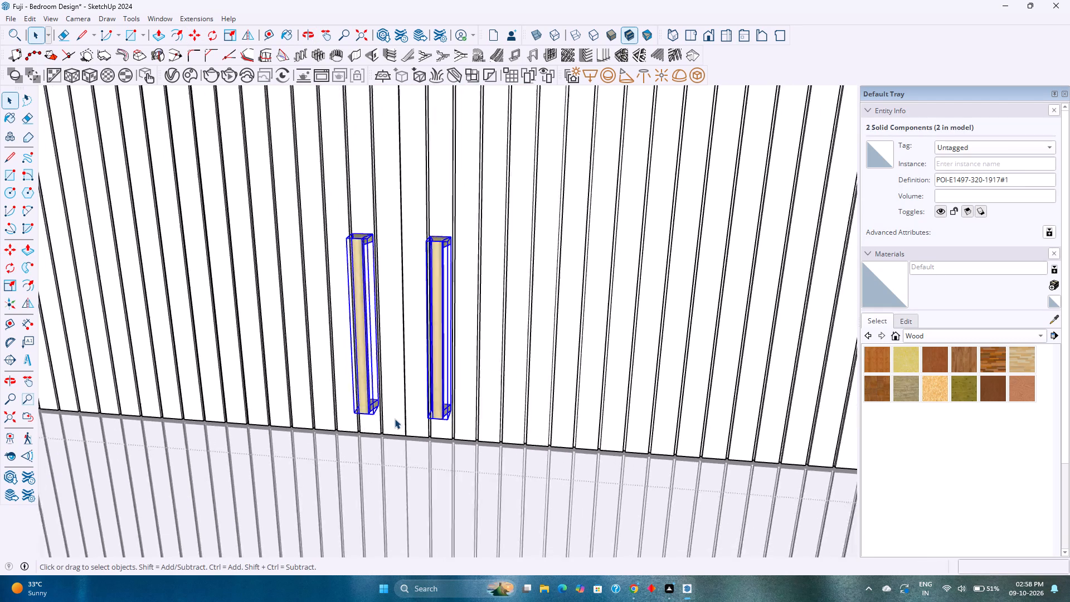
pyautogui.scroll(-15, 395, 419)
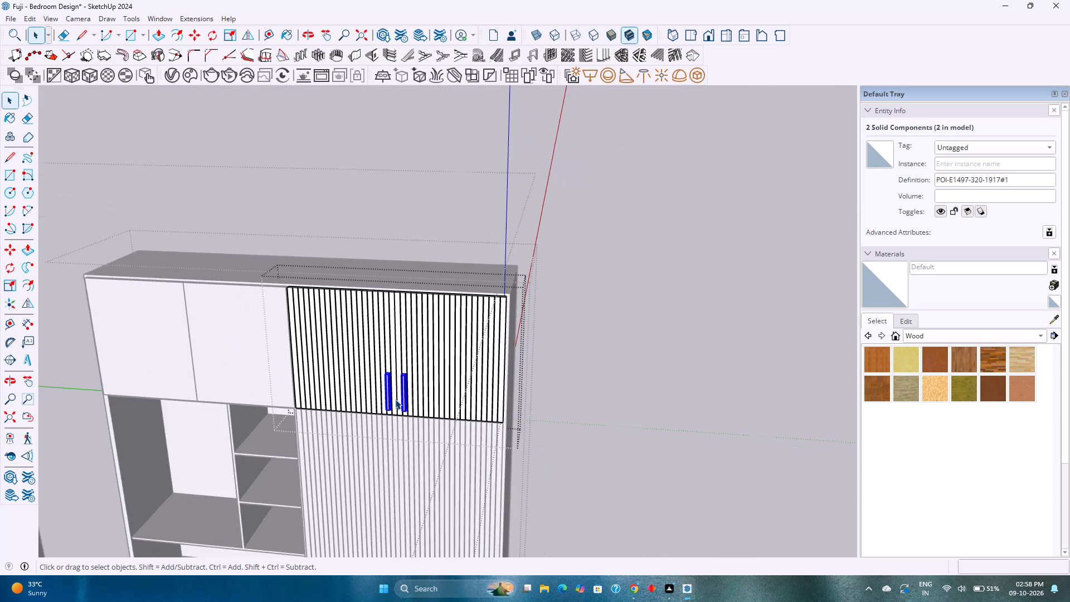
pyautogui.scroll(-5, 395, 399)
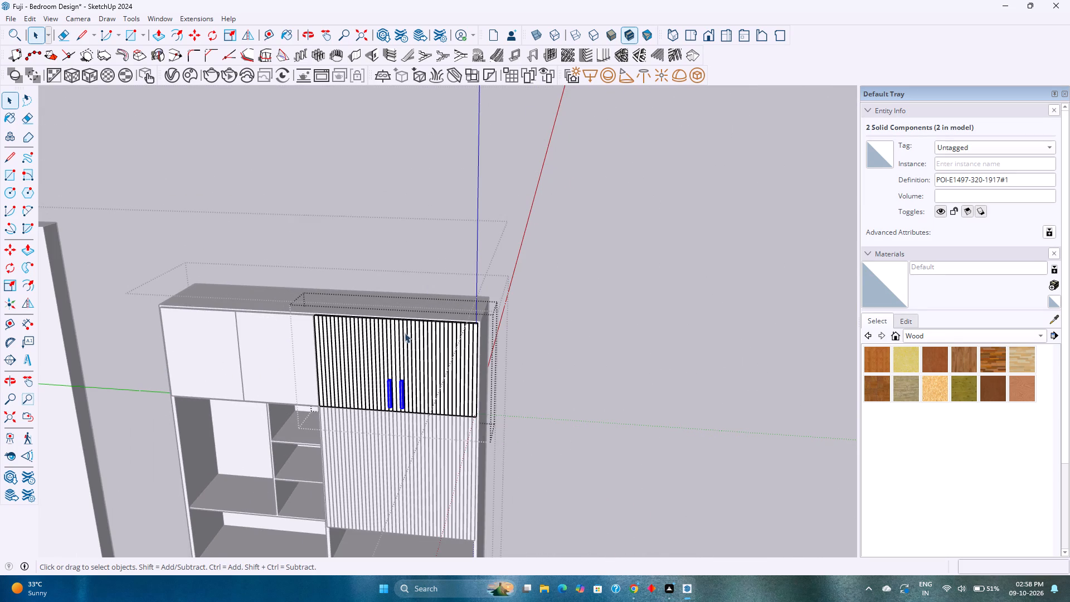
pyautogui.scroll(20, 405, 324)
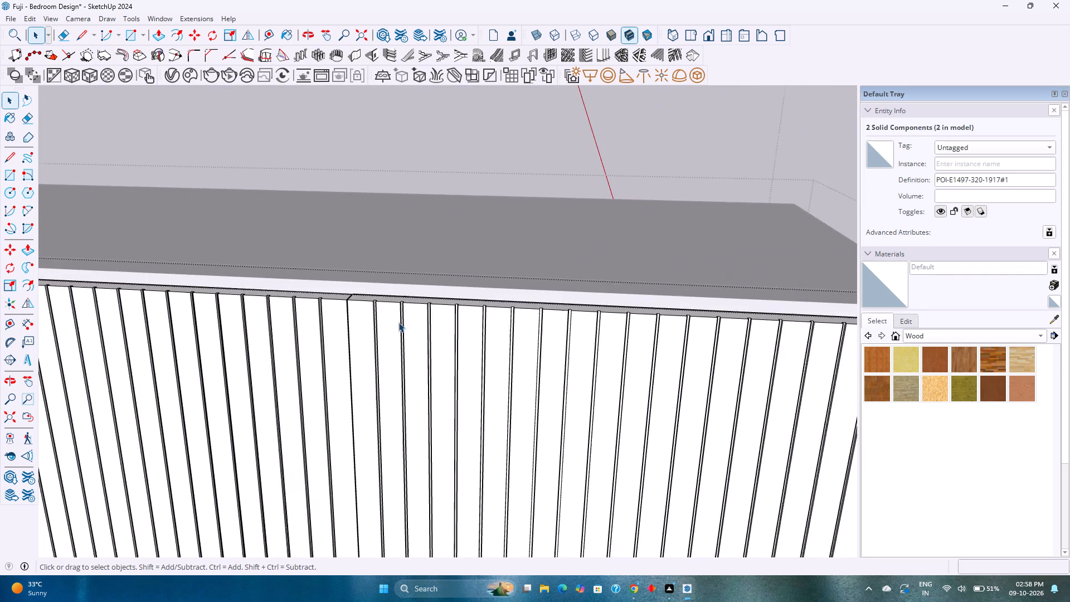
pyautogui.press('m')
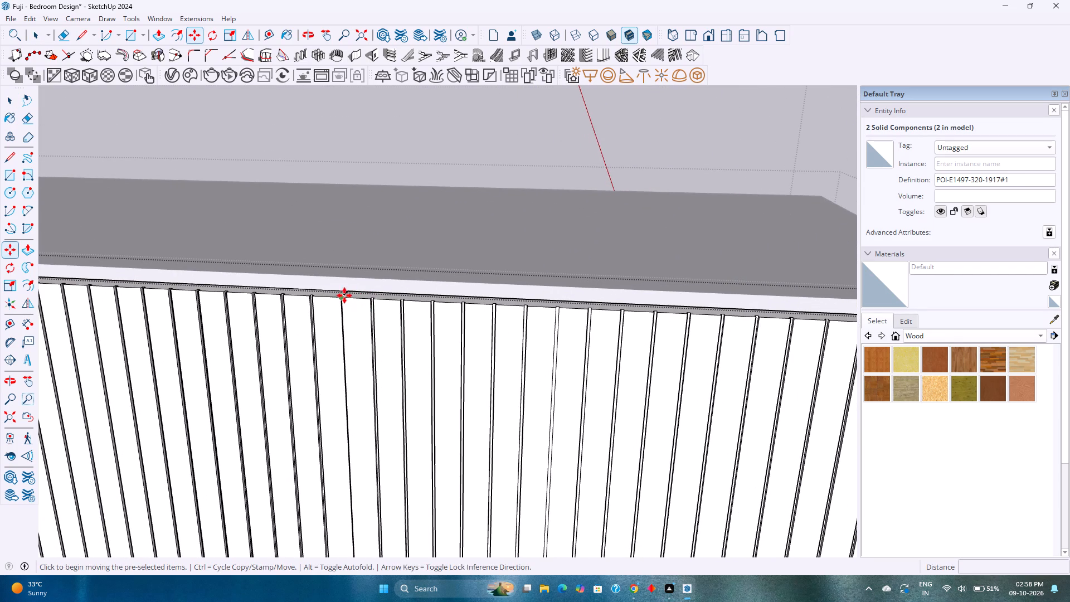
pyautogui.scroll(13, 341, 298)
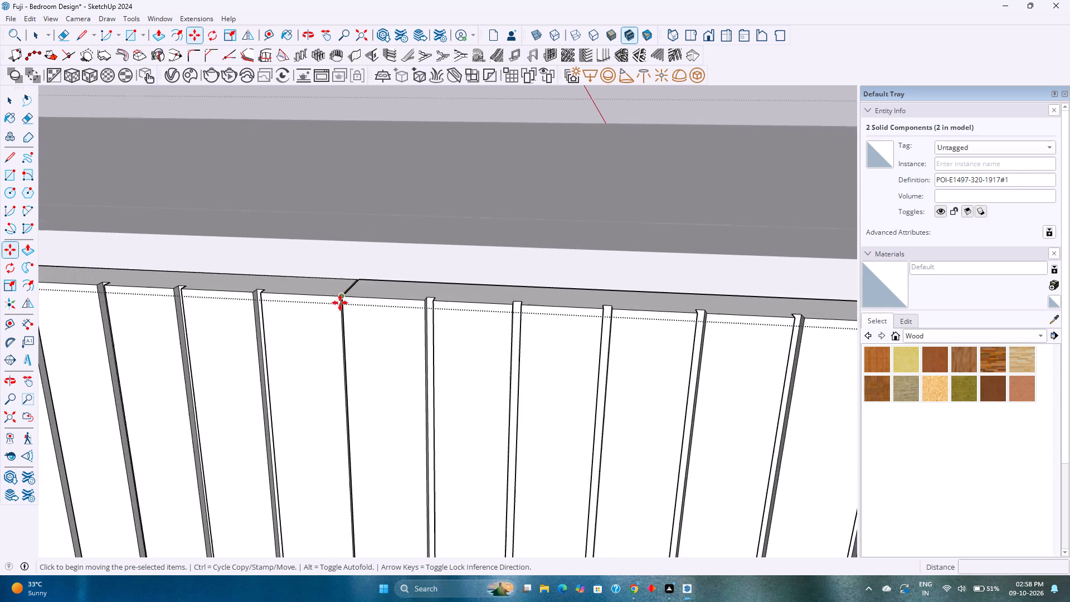
pyautogui.scroll(12, 340, 303)
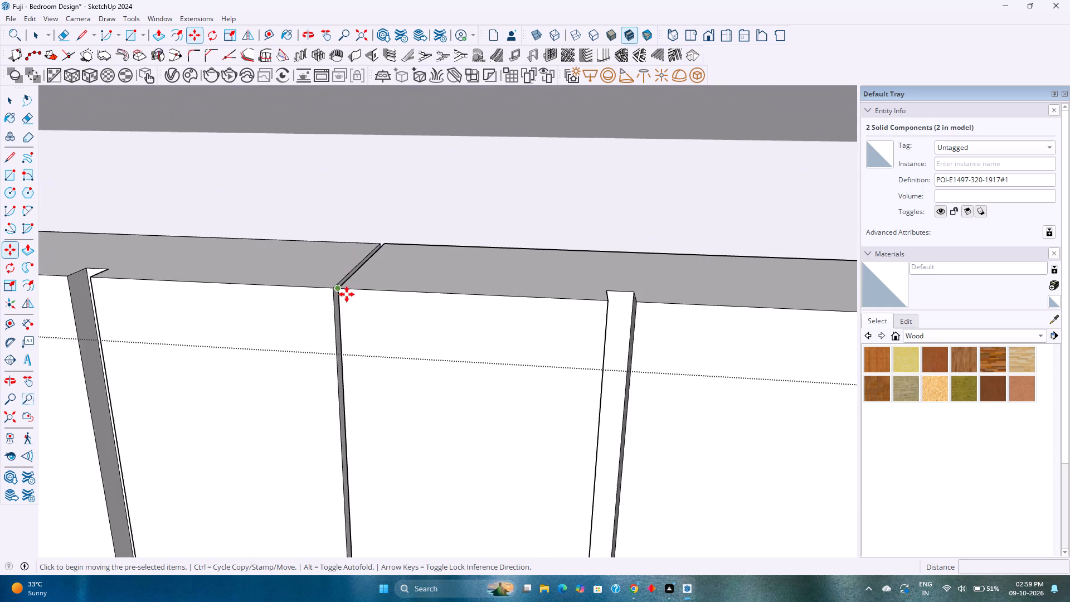
pyautogui.scroll(5, 347, 294)
pyautogui.click(335, 287)
pyautogui.scroll(-14, 339, 347)
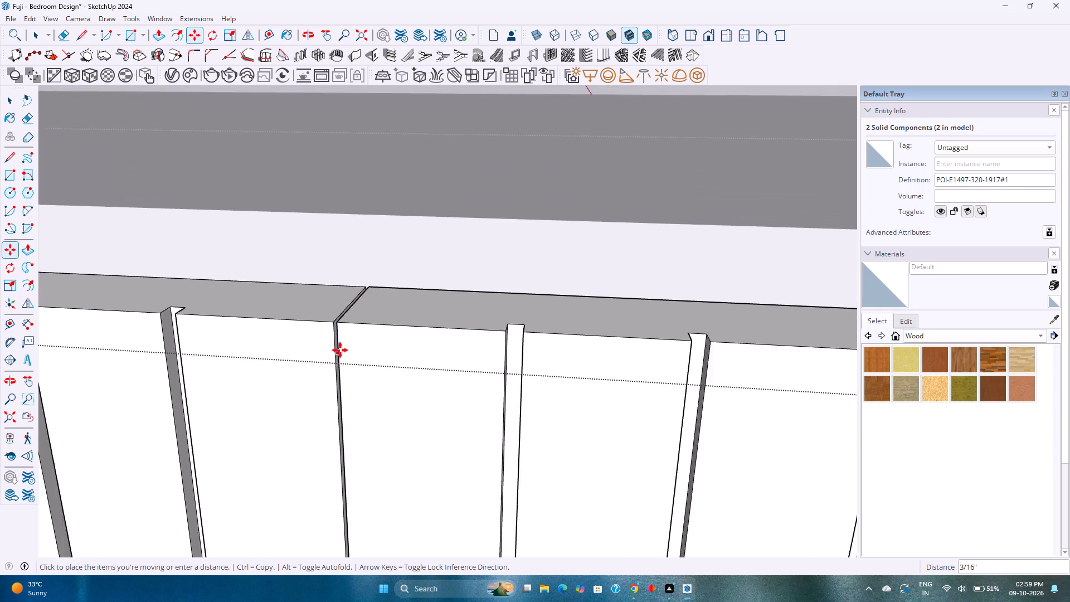
pyautogui.scroll(-20, 340, 350)
pyautogui.scroll(-15, 340, 350)
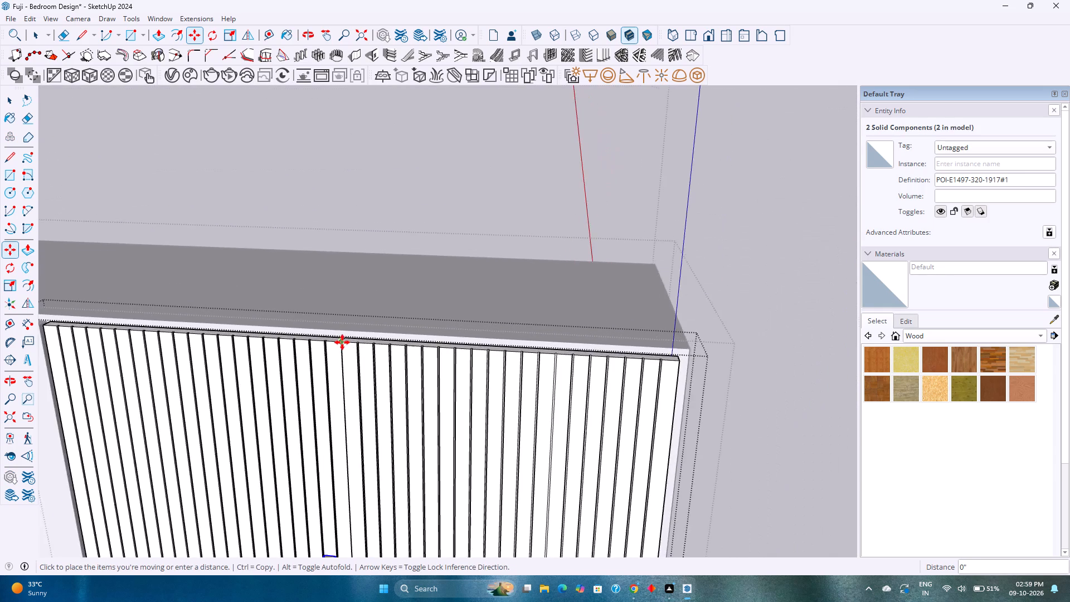
pyautogui.scroll(-9, 342, 342)
pyautogui.scroll(-1, 334, 435)
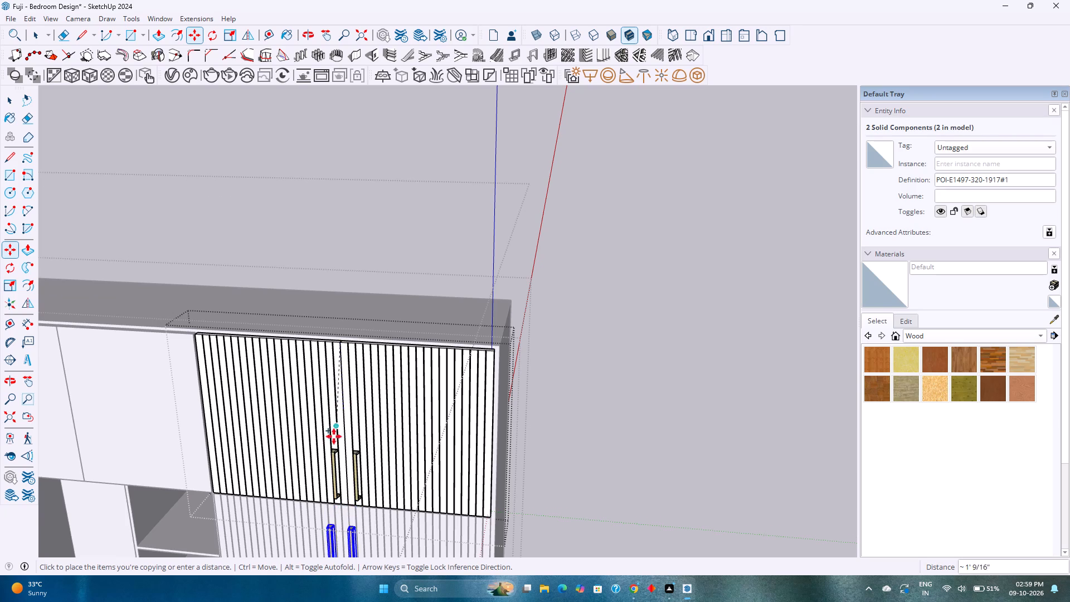
pyautogui.scroll(-1, 334, 436)
pyautogui.press('Up')
pyautogui.scroll(3, 339, 501)
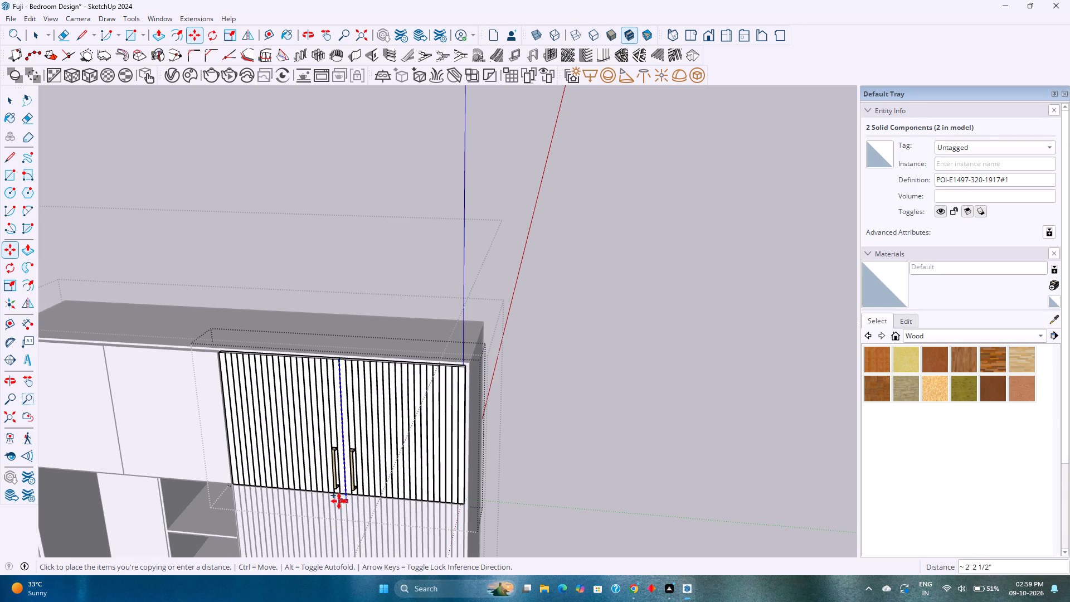
pyautogui.scroll(20, 339, 501)
pyautogui.scroll(9, 339, 501)
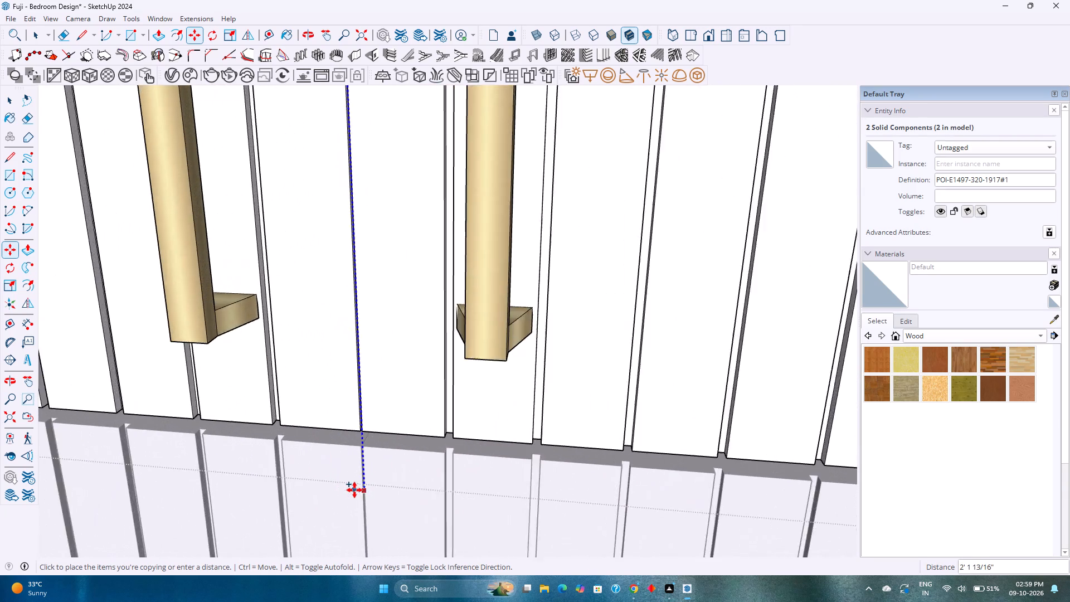
pyautogui.scroll(7, 354, 490)
pyautogui.click(366, 411)
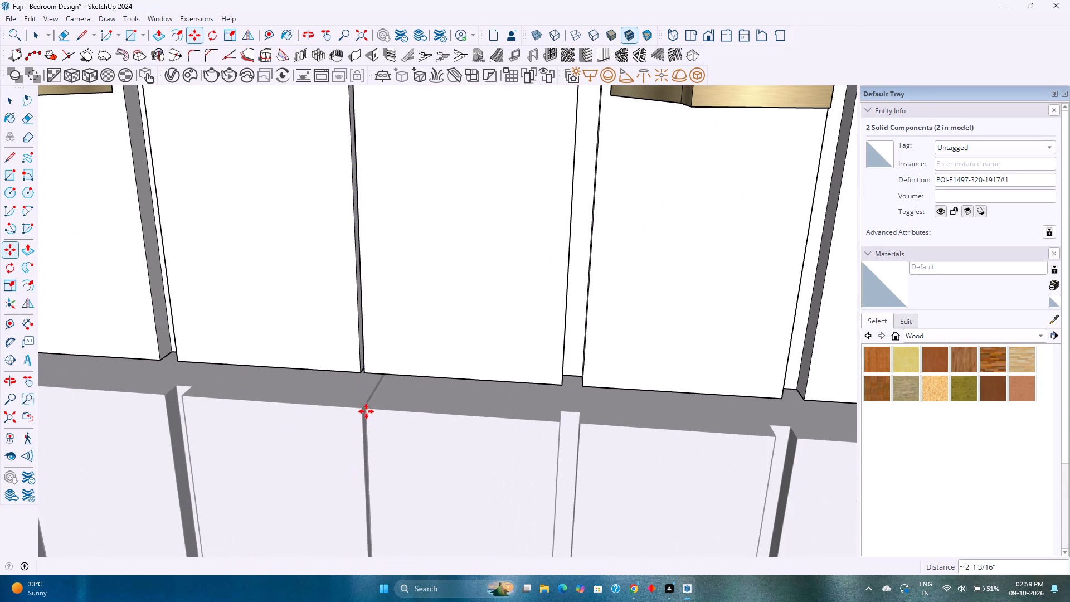
# Clear the selection and examine both handle pairs on the upper and lower grooved doors from several angles.
pyautogui.scroll(-20, 367, 411)
pyautogui.scroll(-13, 367, 411)
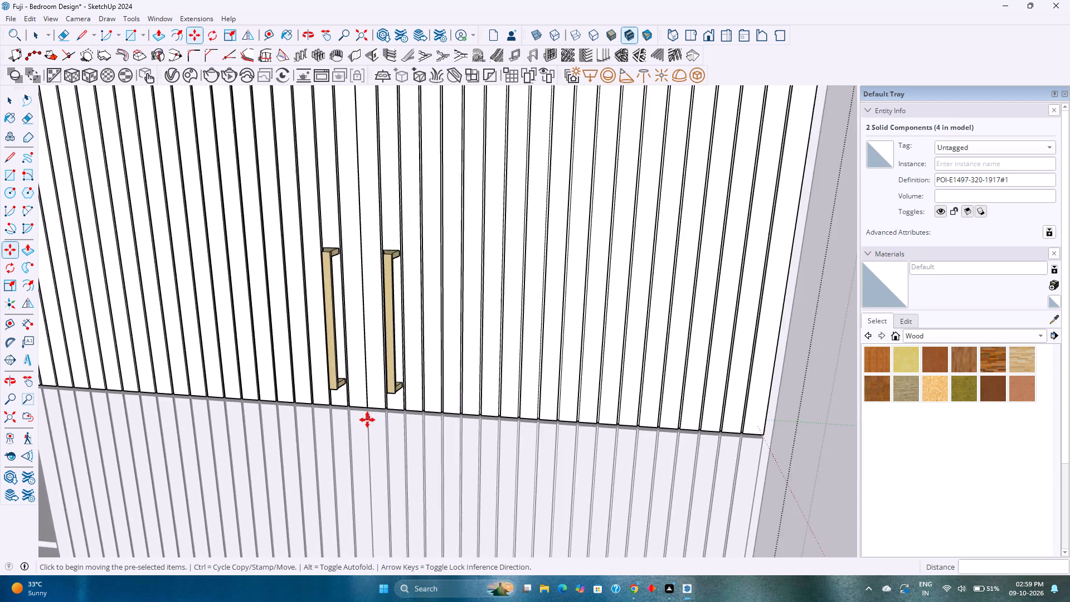
pyautogui.scroll(-13, 367, 420)
pyautogui.scroll(-4, 367, 520)
pyautogui.keyDown('shift'); pyautogui.moveTo(366, 520); pyautogui.dragTo(388, 394, button='middle'); pyautogui.keyUp('shift')
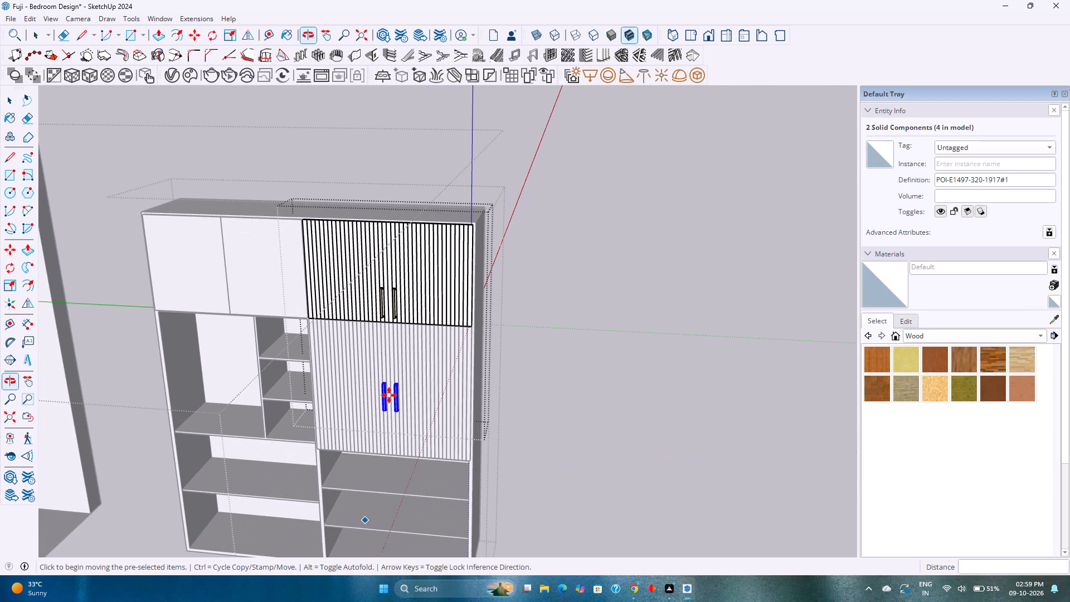
pyautogui.moveTo(397, 430); pyautogui.dragTo(433, 352, button='middle')
pyautogui.moveTo(400, 444); pyautogui.dragTo(416, 376, button='middle')
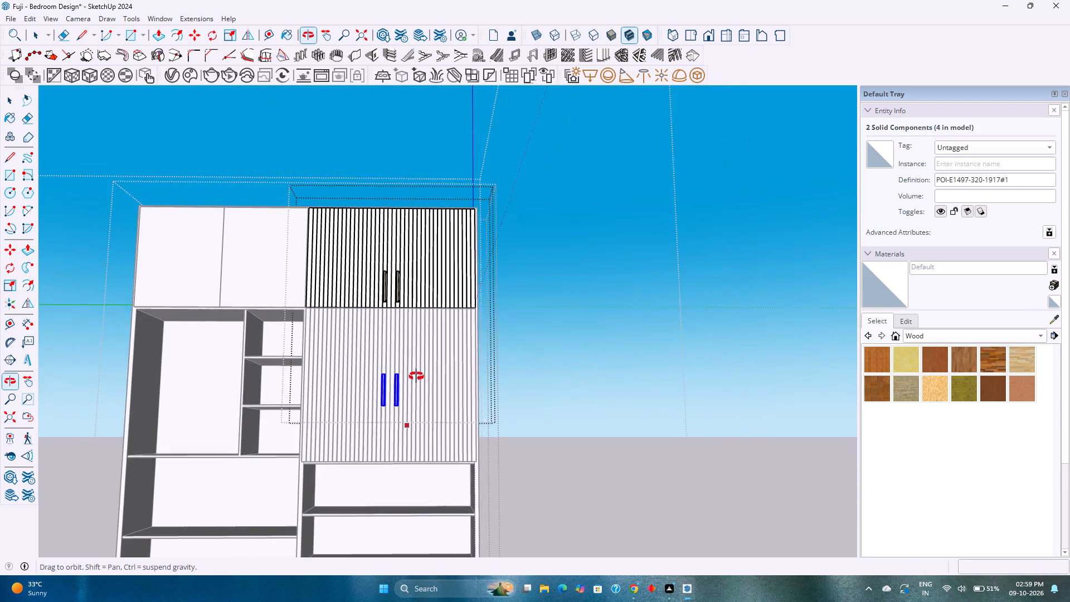
pyautogui.moveTo(416, 376); pyautogui.dragTo(414, 377, button='middle')
pyautogui.scroll(4, 377, 419)
pyautogui.scroll(-2, 377, 419)
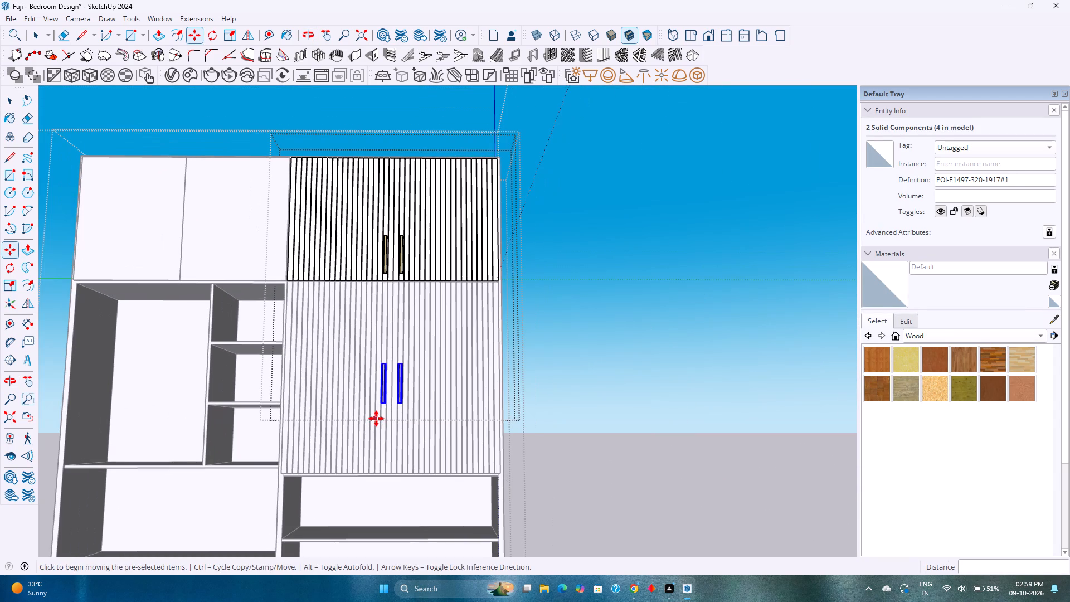
pyautogui.press('Escape')
pyautogui.press('space')
pyautogui.scroll(-4, 376, 419)
pyautogui.press('Escape')
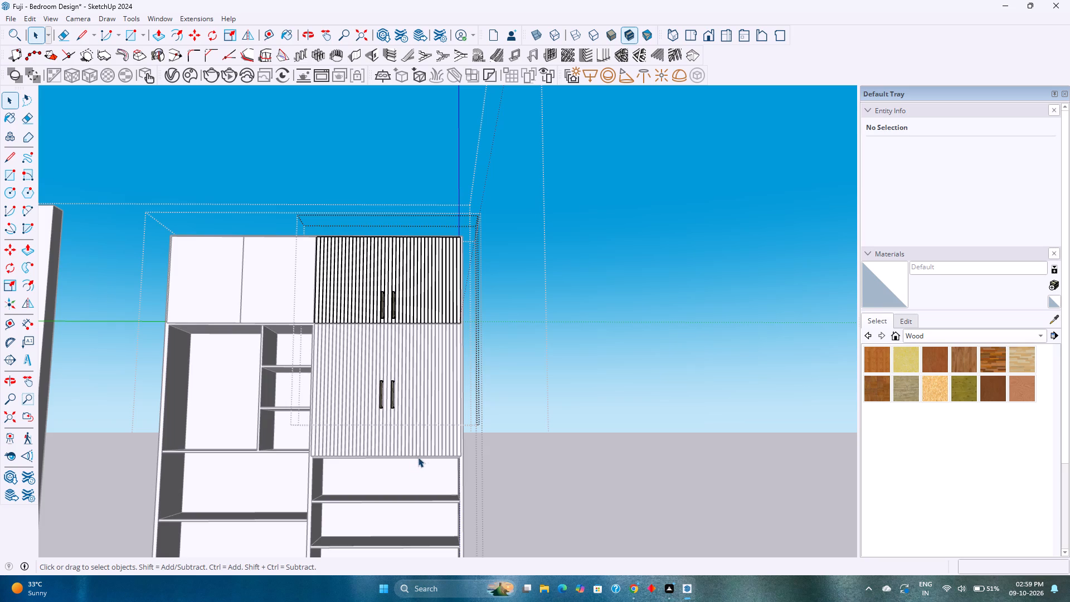
pyautogui.scroll(1, 411, 394)
pyautogui.moveTo(411, 394); pyautogui.dragTo(567, 519, button='middle')
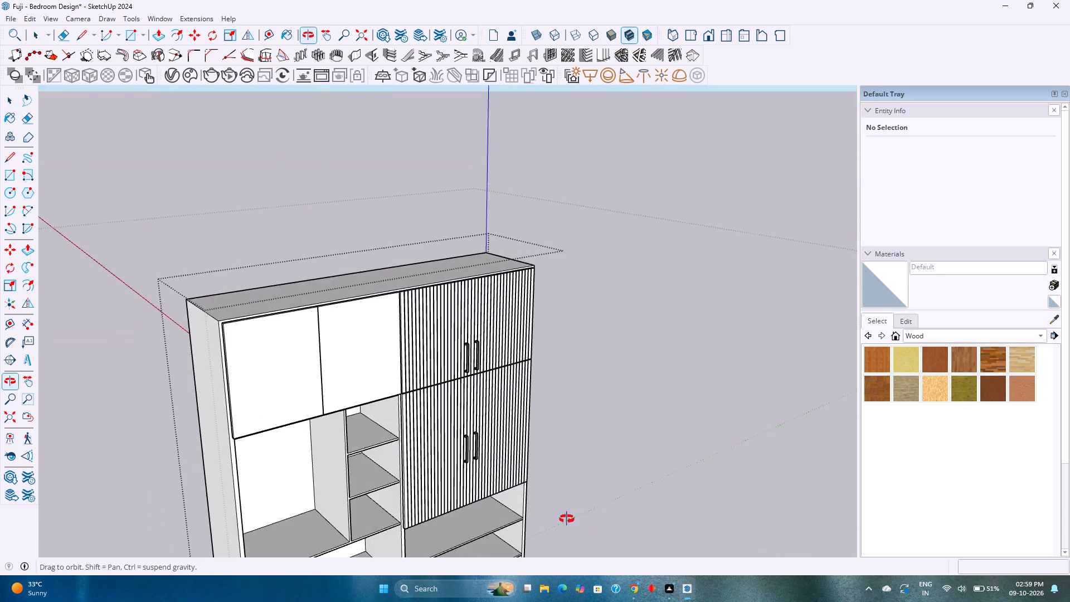
# Save the bedroom design file with the handle pairs in place on the grooved doors.
pyautogui.moveTo(567, 519); pyautogui.dragTo(574, 498, button='middle')
pyautogui.scroll(1, 429, 436)
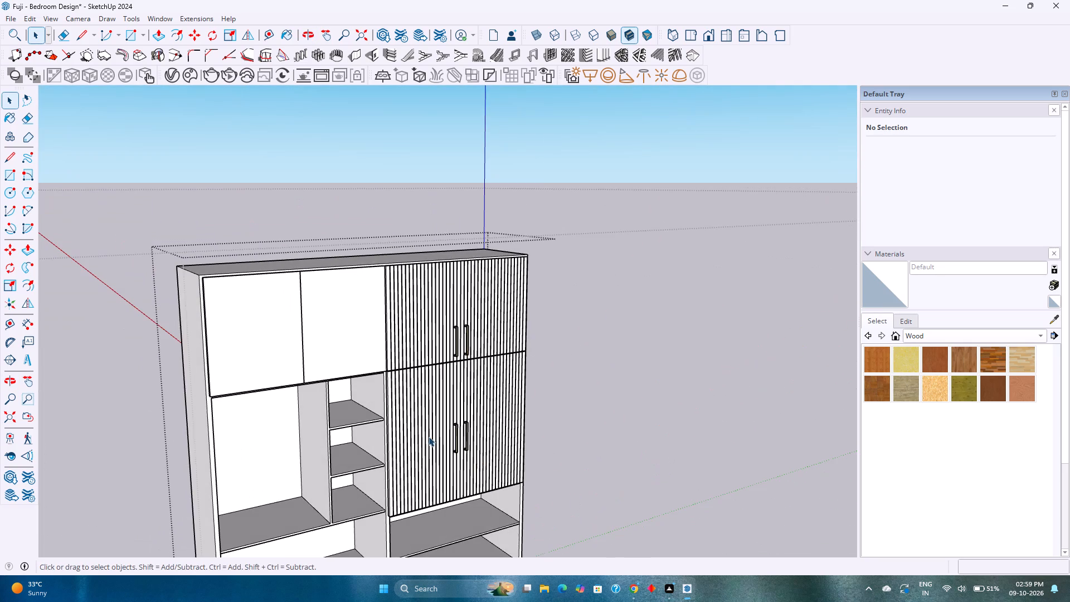
pyautogui.scroll(8, 429, 436)
pyautogui.moveTo(490, 437); pyautogui.dragTo(7, 491, button='middle')
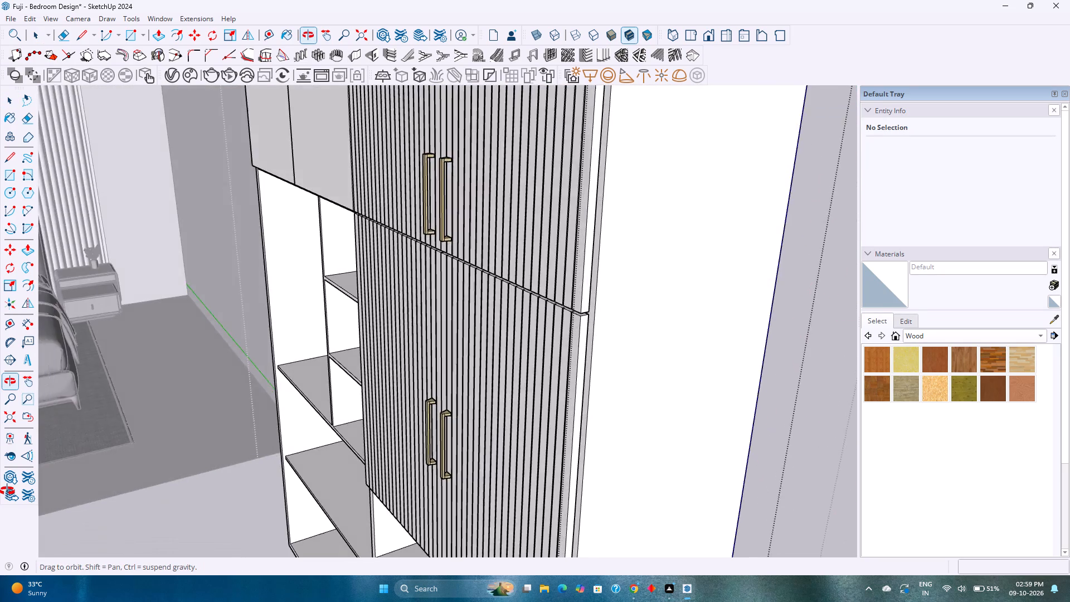
pyautogui.moveTo(7, 491); pyautogui.dragTo(512, 466, button='middle')
pyautogui.scroll(-2, 513, 466)
pyautogui.hotkey('ctrl', 's')
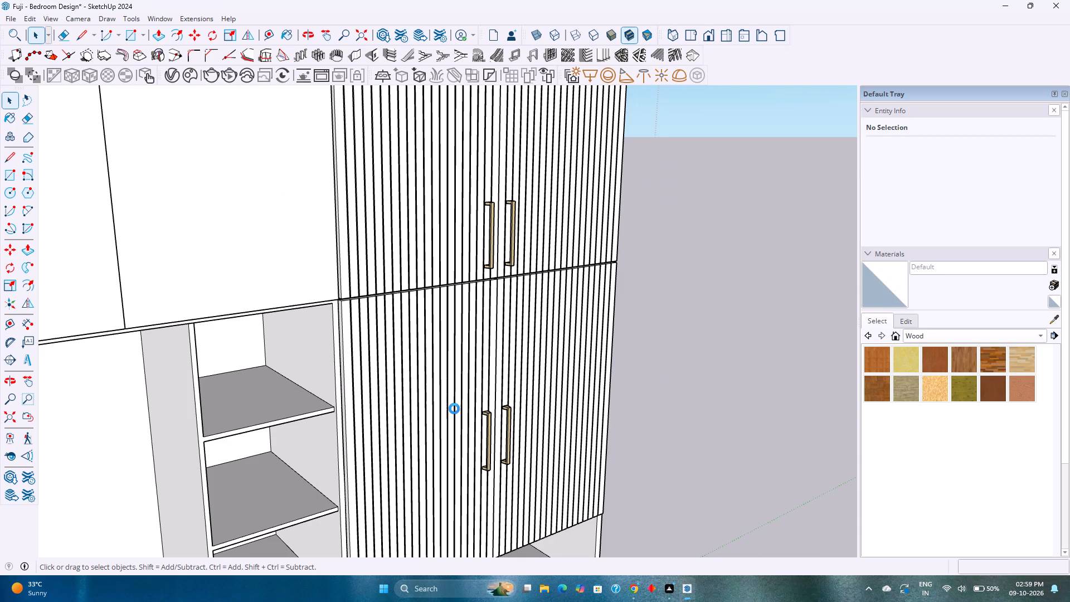
pyautogui.scroll(-3, 393, 361)
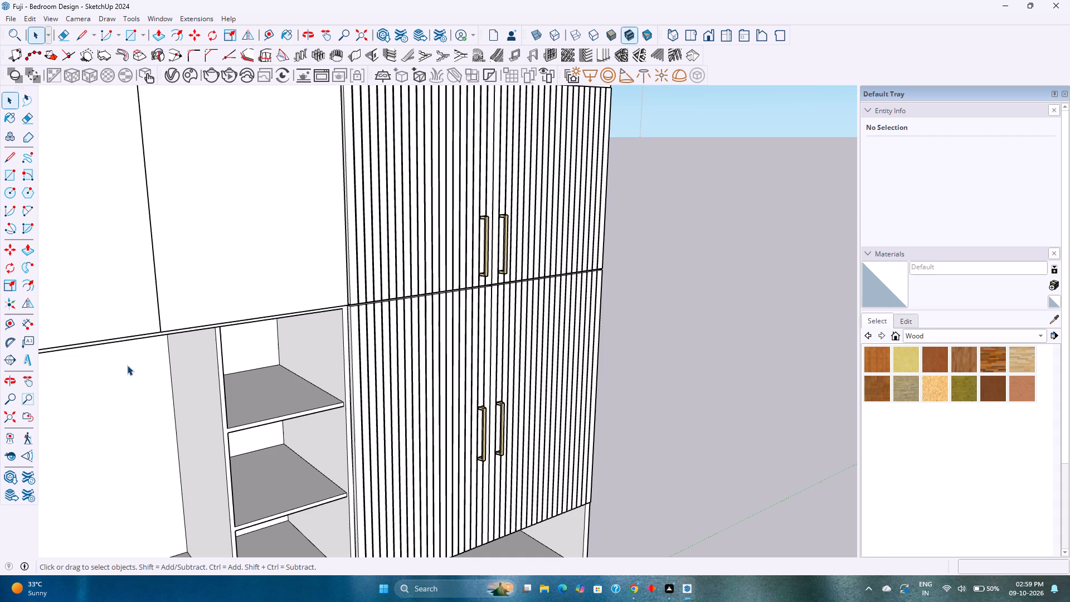
pyautogui.scroll(-3, 570, 504)
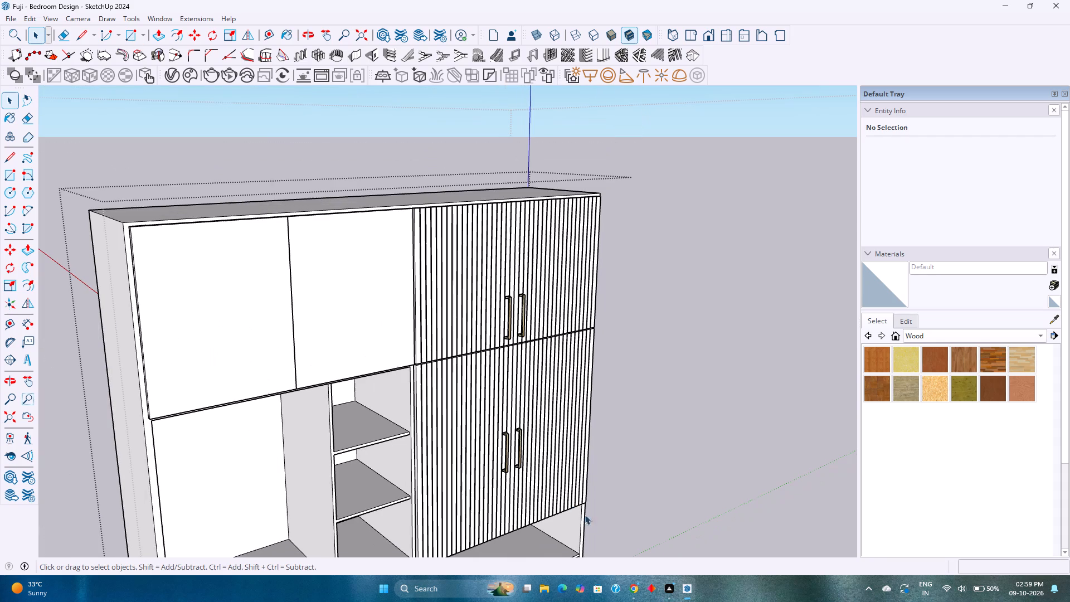
pyautogui.press('space')
pyautogui.scroll(-2, 519, 469)
pyautogui.keyDown('shift'); pyautogui.moveTo(524, 472); pyautogui.dragTo(418, 416, button='middle'); pyautogui.keyUp('shift')
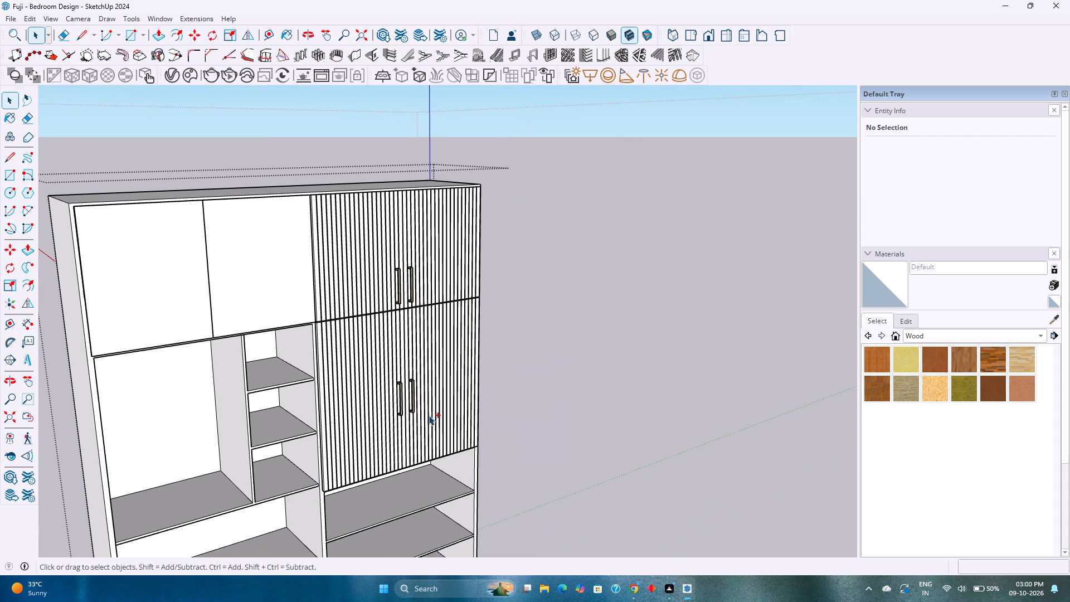
pyautogui.hotkey('ctrl', 's')
# Examine the whole wardrobe from several angles, ending at the open shelves beneath the lower grooved doors.
pyautogui.scroll(-3, 576, 440)
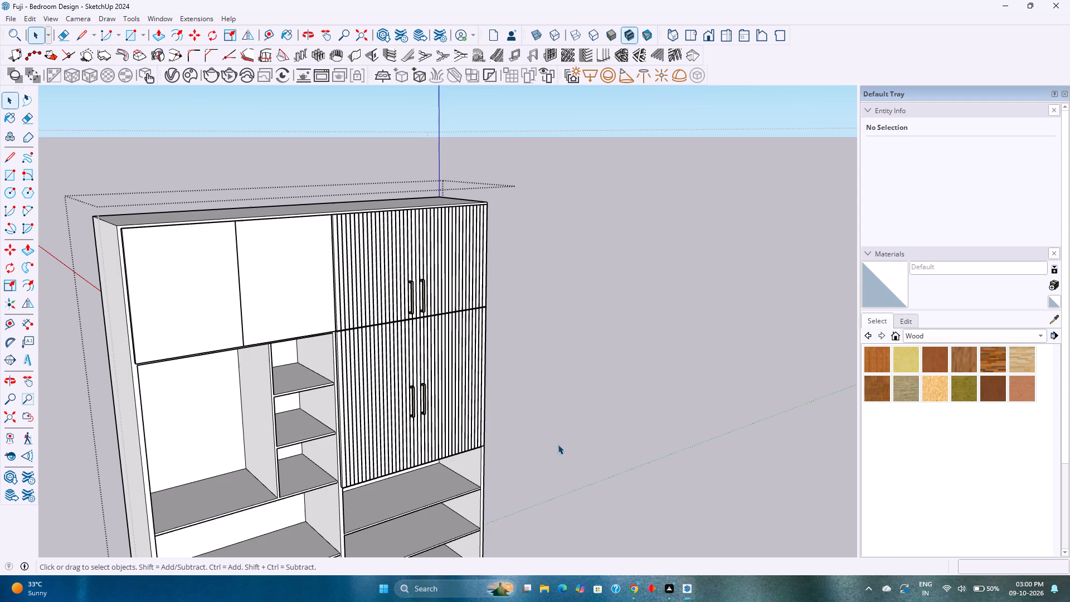
pyautogui.scroll(-2, 497, 425)
pyautogui.moveTo(431, 449); pyautogui.dragTo(244, 417, button='middle')
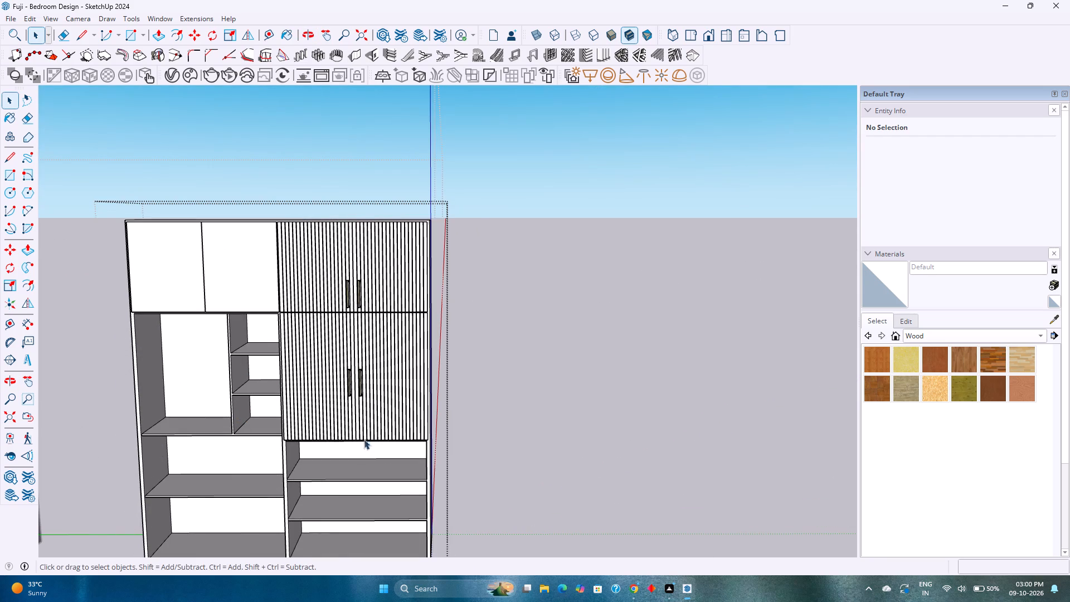
pyautogui.scroll(-3, 395, 417)
pyautogui.scroll(-1, 387, 483)
pyautogui.moveTo(392, 485); pyautogui.dragTo(315, 421, button='middle')
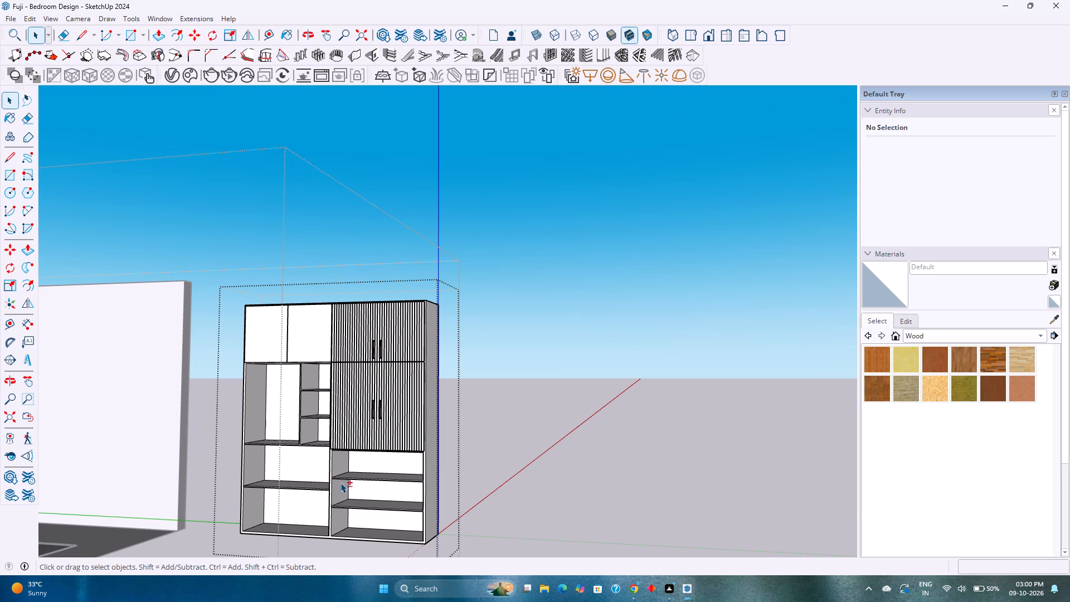
pyautogui.keyDown('shift'); pyautogui.moveTo(348, 482); pyautogui.dragTo(372, 387, button='middle'); pyautogui.keyUp('shift')
pyautogui.scroll(4, 434, 381)
pyautogui.moveTo(434, 381); pyautogui.dragTo(406, 463, button='middle')
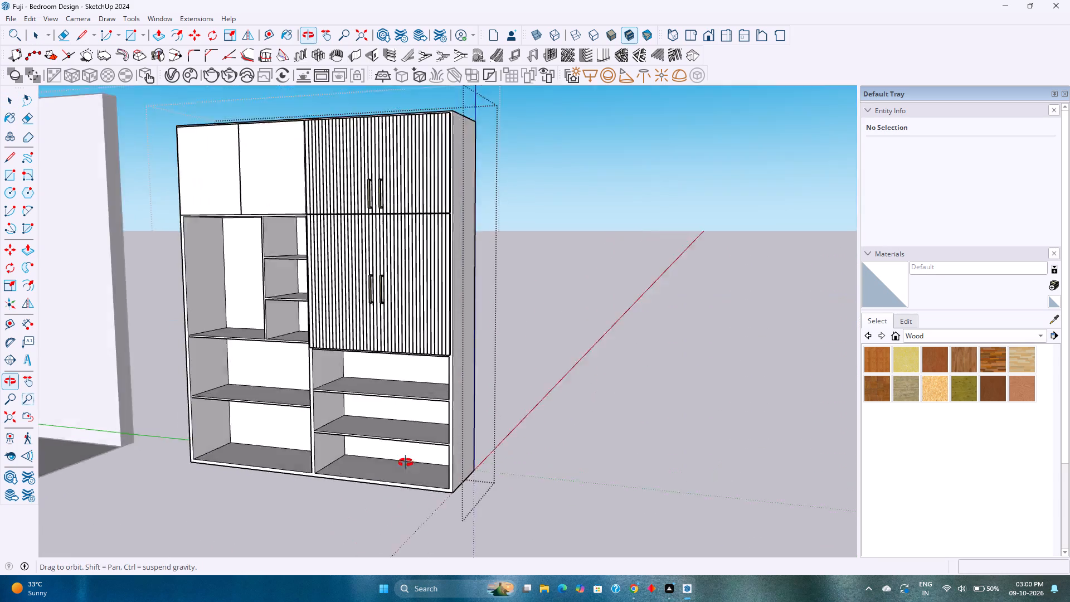
pyautogui.moveTo(406, 463); pyautogui.dragTo(446, 472, button='middle')
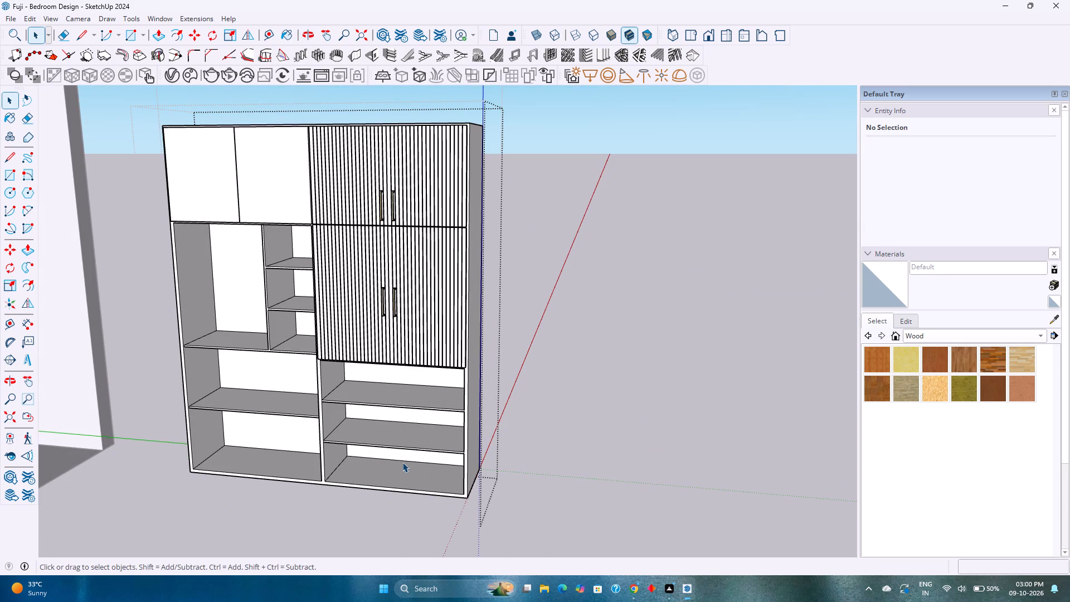
pyautogui.scroll(6, 407, 448)
pyautogui.keyDown('shift'); pyautogui.moveTo(414, 457); pyautogui.dragTo(416, 461, button='middle'); pyautogui.keyUp('shift')
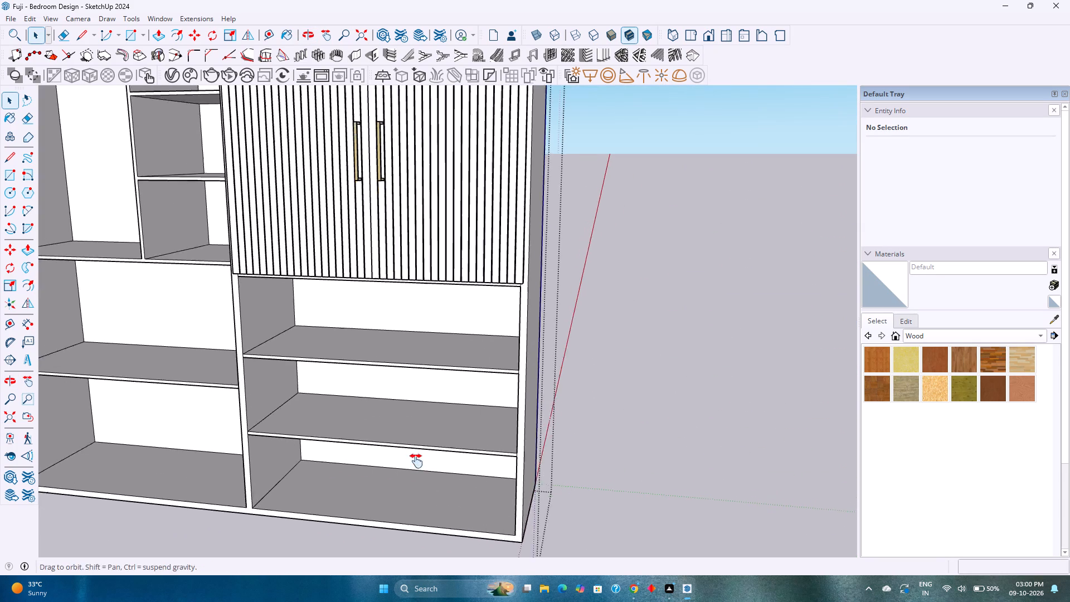
pyautogui.keyDown('shift'); pyautogui.moveTo(416, 461); pyautogui.dragTo(421, 495, button='middle'); pyautogui.keyUp('shift')
pyautogui.moveTo(419, 496); pyautogui.dragTo(396, 407, button='middle')
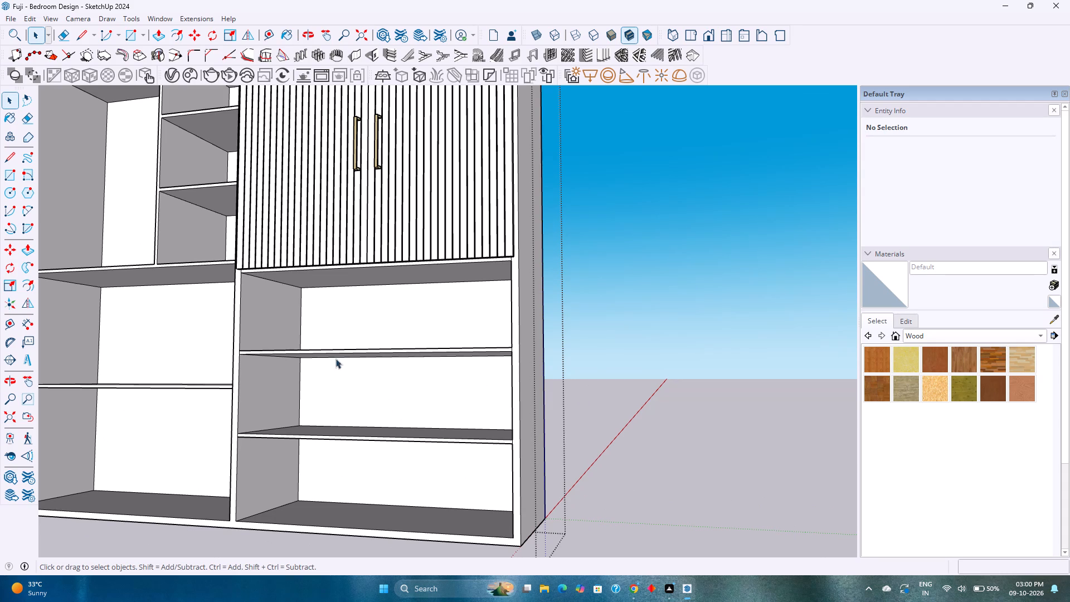
# Erase the short seam edges where the upper open shelf and the board beneath the grooved doors meet the central divider.
pyautogui.scroll(20, 245, 358)
pyautogui.scroll(3, 245, 358)
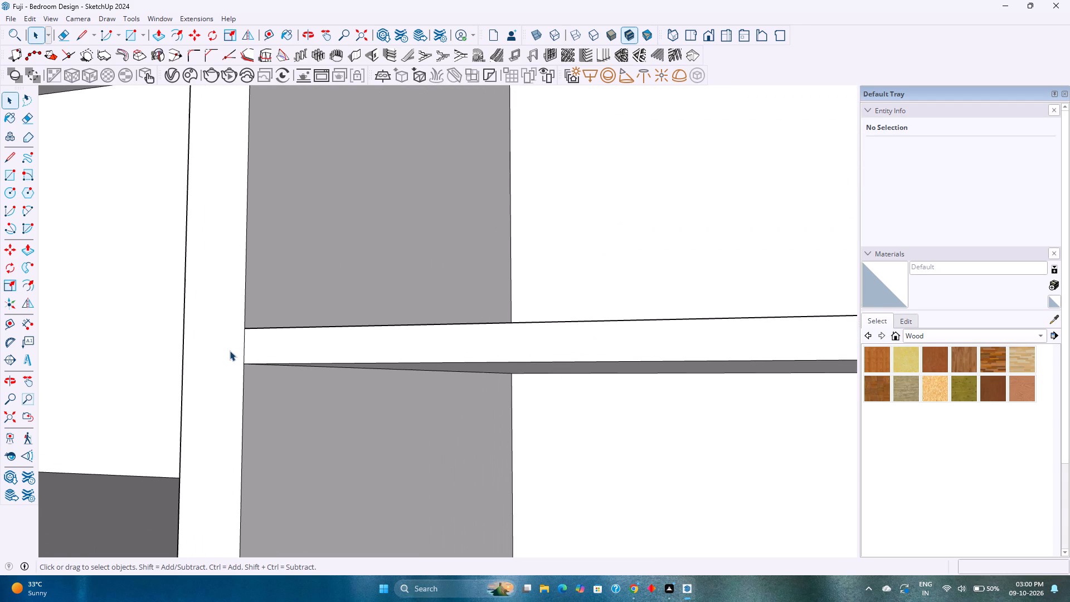
pyautogui.scroll(2, 237, 351)
pyautogui.click(245, 347)
pyautogui.press('e')
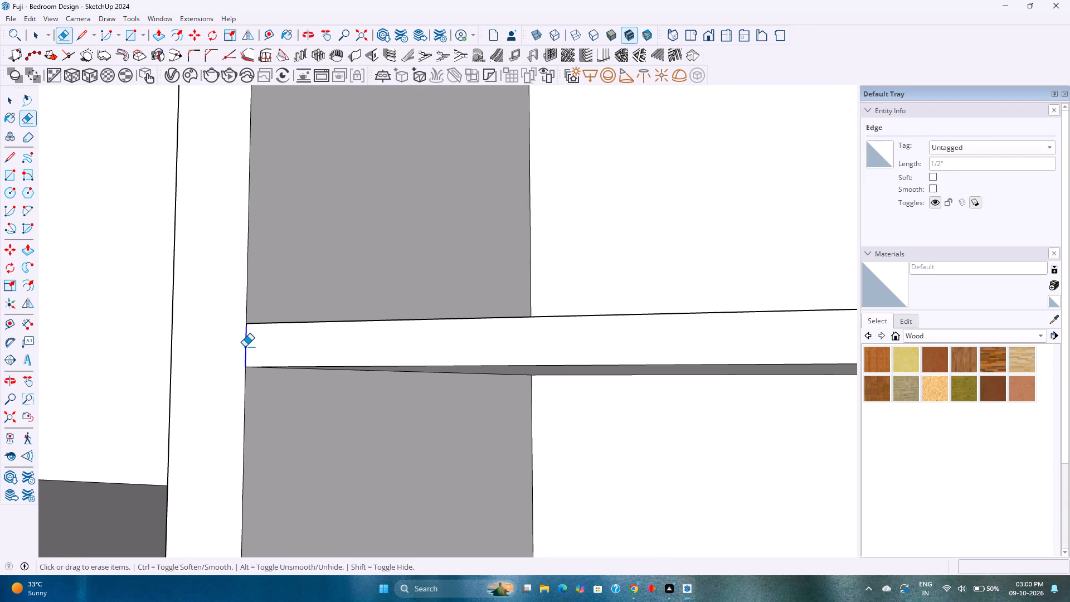
pyautogui.click(245, 347)
pyautogui.scroll(-19, 245, 347)
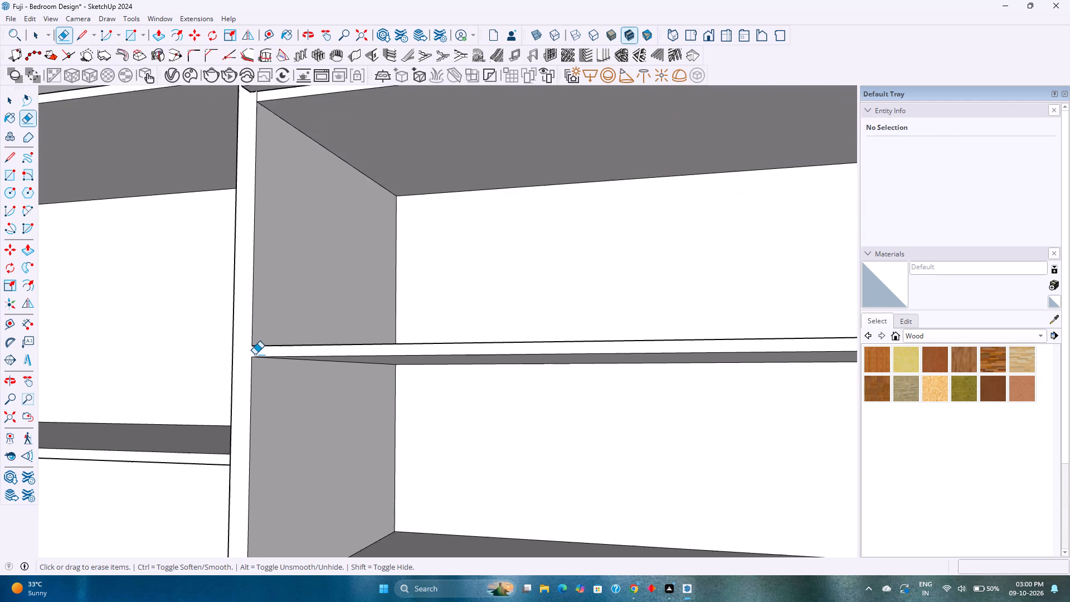
pyautogui.scroll(-4, 255, 355)
pyautogui.scroll(13, 244, 211)
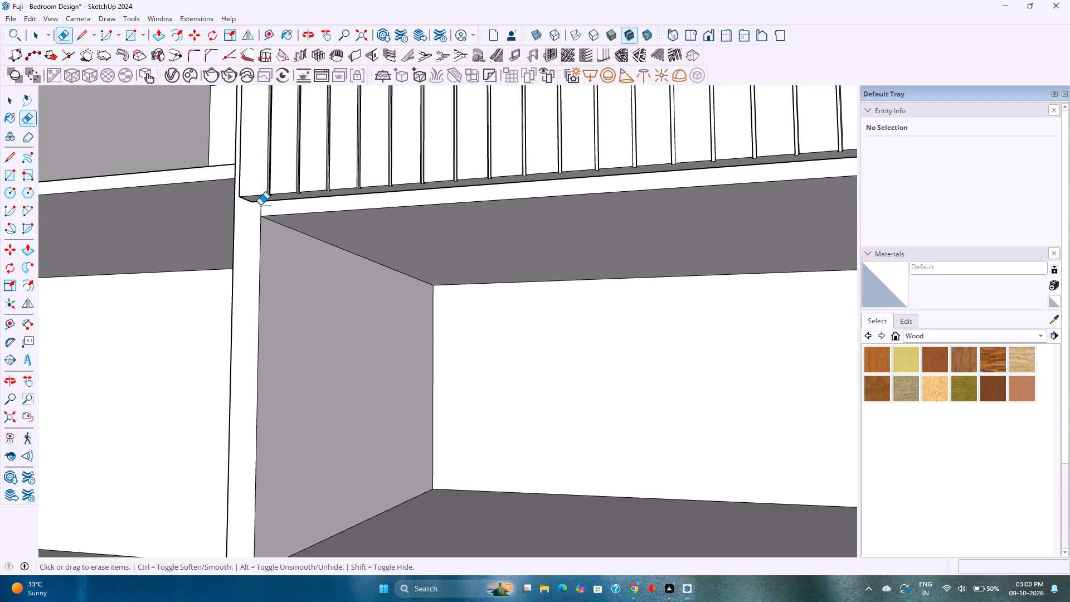
pyautogui.scroll(7, 260, 205)
pyautogui.click(260, 207)
pyautogui.moveTo(267, 209); pyautogui.dragTo(258, 207)
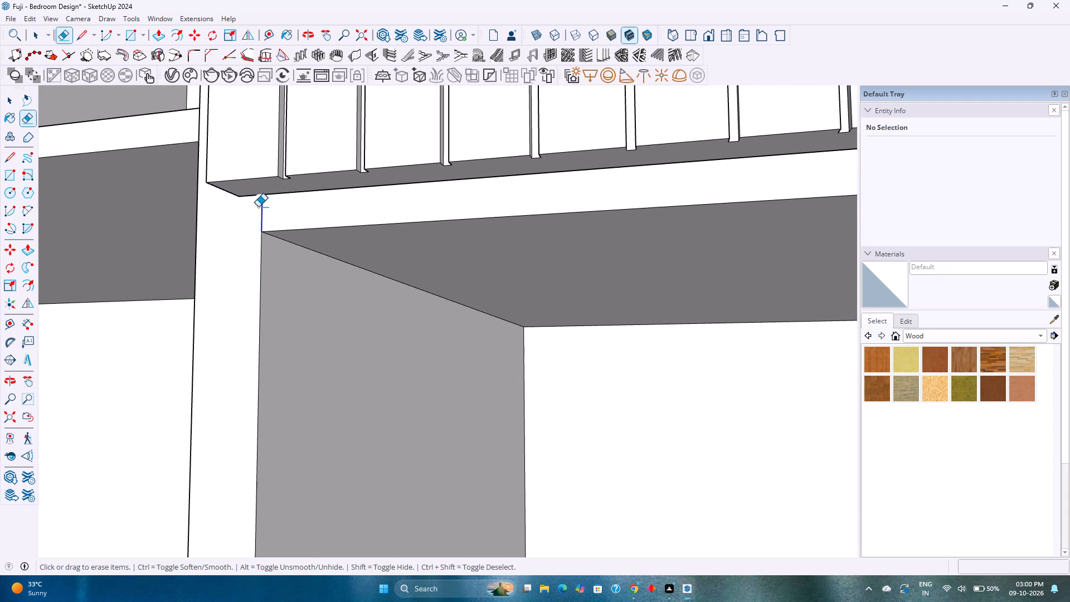
# Erase the short seam edges where the board beneath the grooved doors and the upper open shelf meet the outer side panel.
pyautogui.scroll(-20, 258, 207)
pyautogui.scroll(-8, 258, 207)
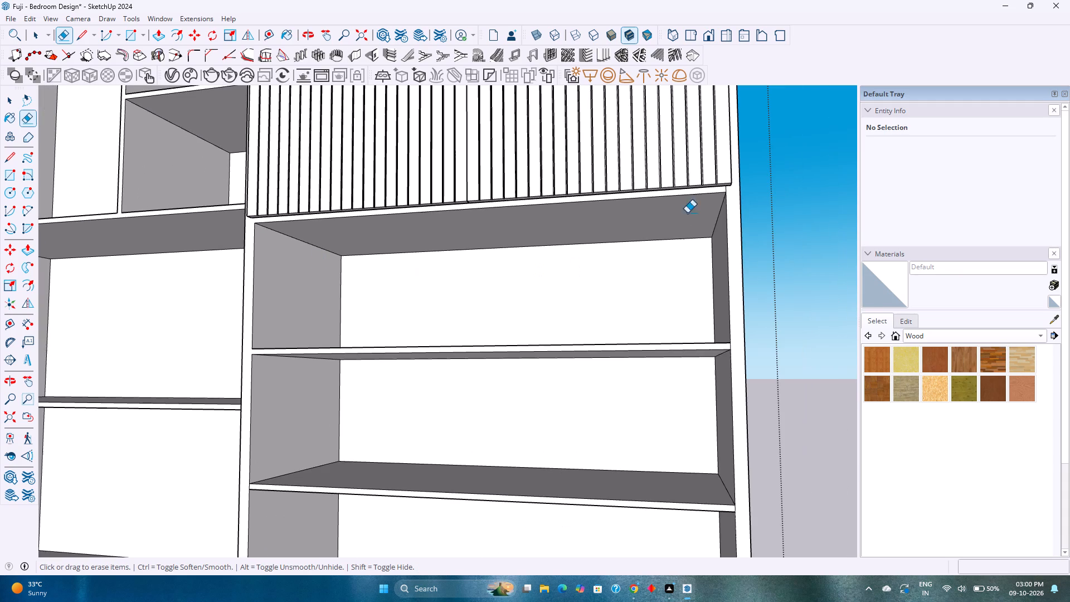
pyautogui.scroll(16, 730, 181)
pyautogui.click(718, 191)
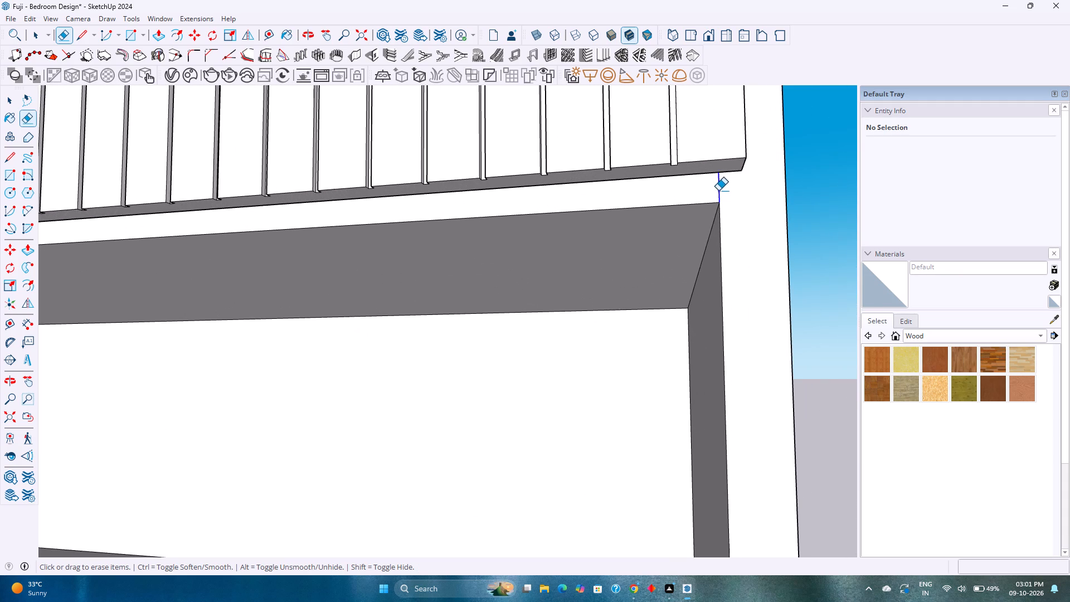
pyautogui.scroll(-12, 491, 249)
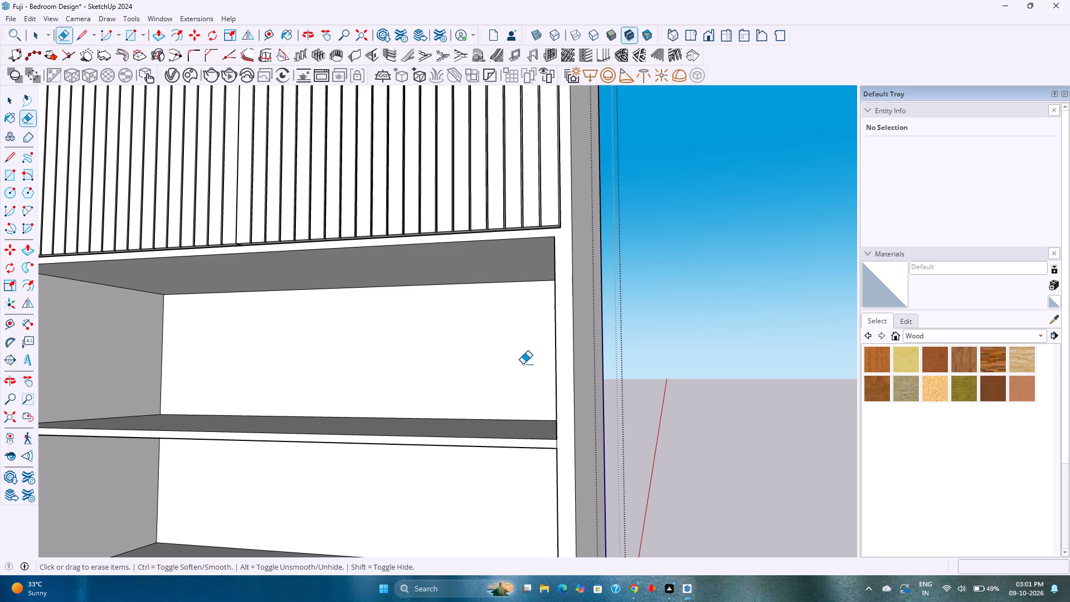
pyautogui.scroll(11, 560, 454)
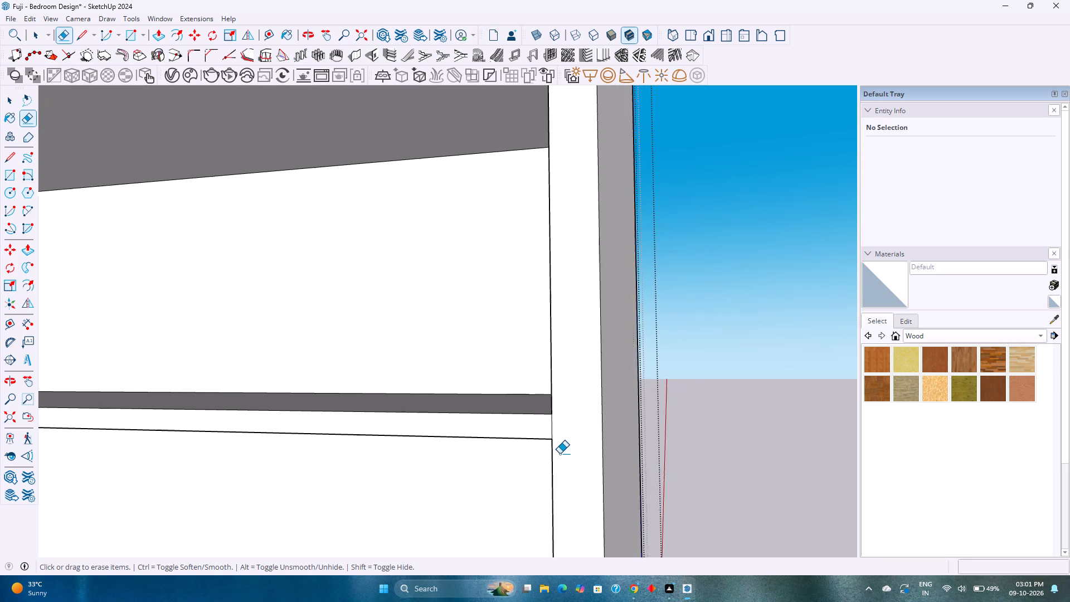
pyautogui.scroll(5, 560, 454)
pyautogui.moveTo(553, 419); pyautogui.dragTo(542, 407)
pyautogui.scroll(-11, 541, 405)
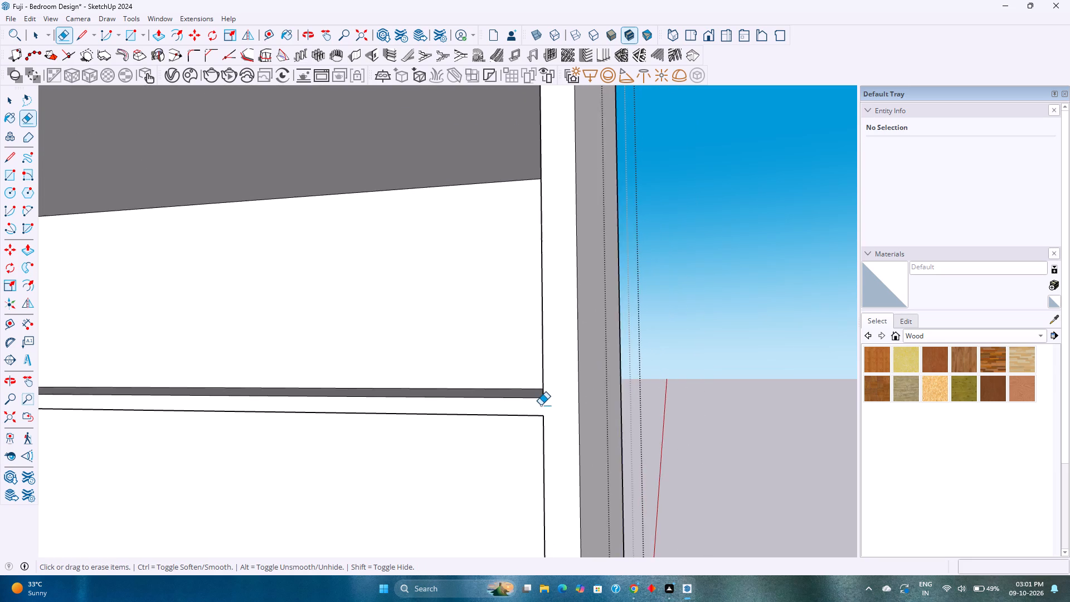
# Erase the short seam edges at both ends of the lower open shelf, at the divider and at the outer side panel.
pyautogui.scroll(-8, 541, 405)
pyautogui.keyDown('shift'); pyautogui.moveTo(362, 488); pyautogui.dragTo(629, 359, button='middle'); pyautogui.keyUp('shift')
pyautogui.keyDown('shift'); pyautogui.scroll(-1, 629, 359); pyautogui.keyUp('shift')
pyautogui.scroll(12, 412, 396)
pyautogui.moveTo(429, 399); pyautogui.dragTo(410, 399)
pyautogui.scroll(-2, 410, 399)
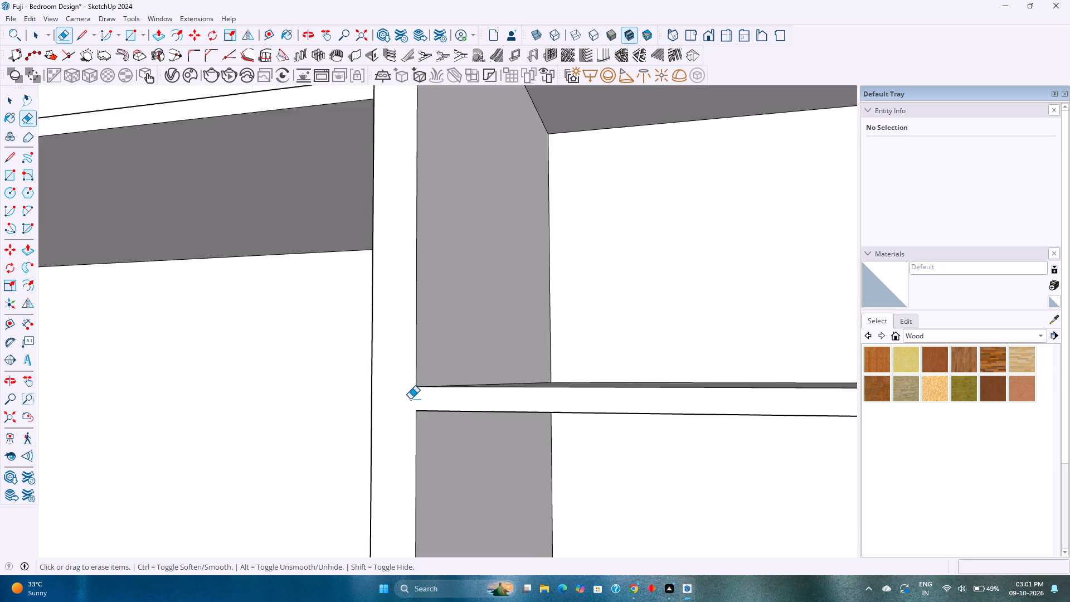
pyautogui.scroll(-20, 410, 399)
pyautogui.keyDown('shift'); pyautogui.moveTo(466, 408); pyautogui.dragTo(271, 399, button='middle'); pyautogui.keyUp('shift')
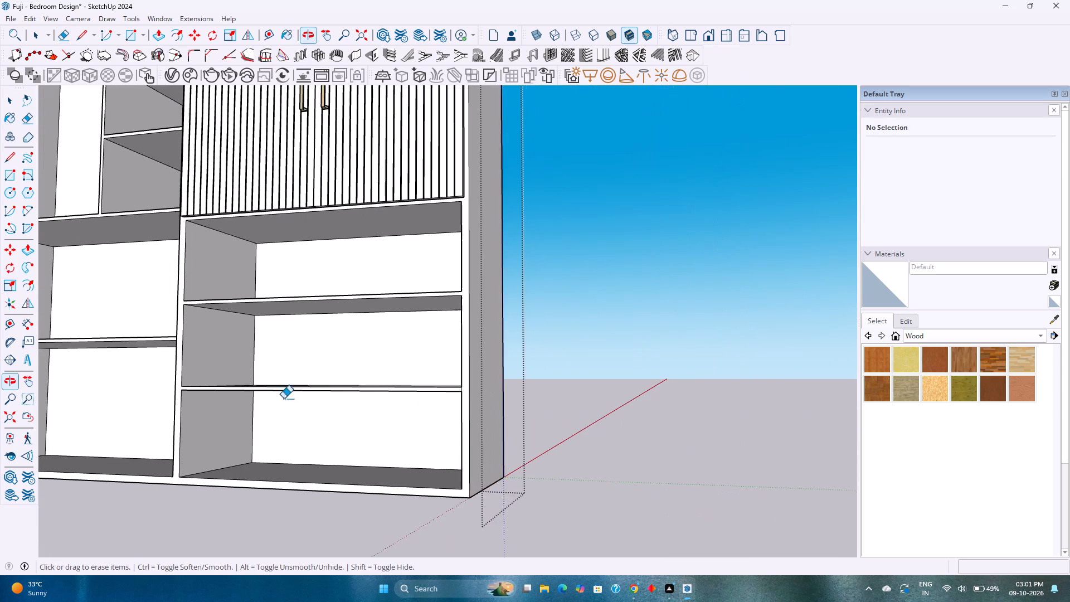
pyautogui.scroll(19, 434, 410)
pyautogui.click(484, 375)
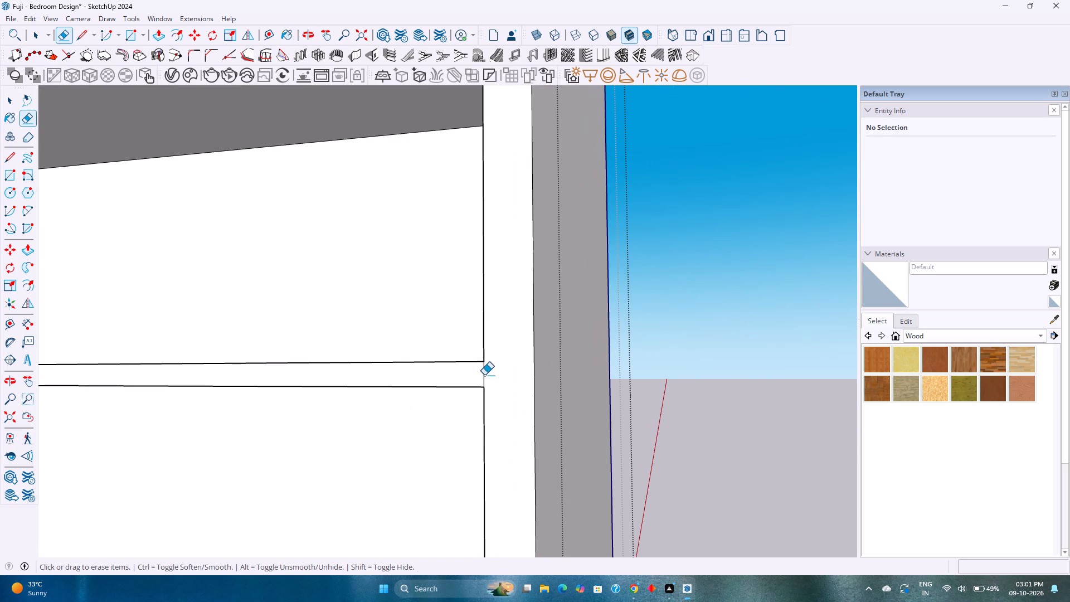
pyautogui.scroll(-14, 480, 374)
pyautogui.press('space')
pyautogui.scroll(-6, 417, 376)
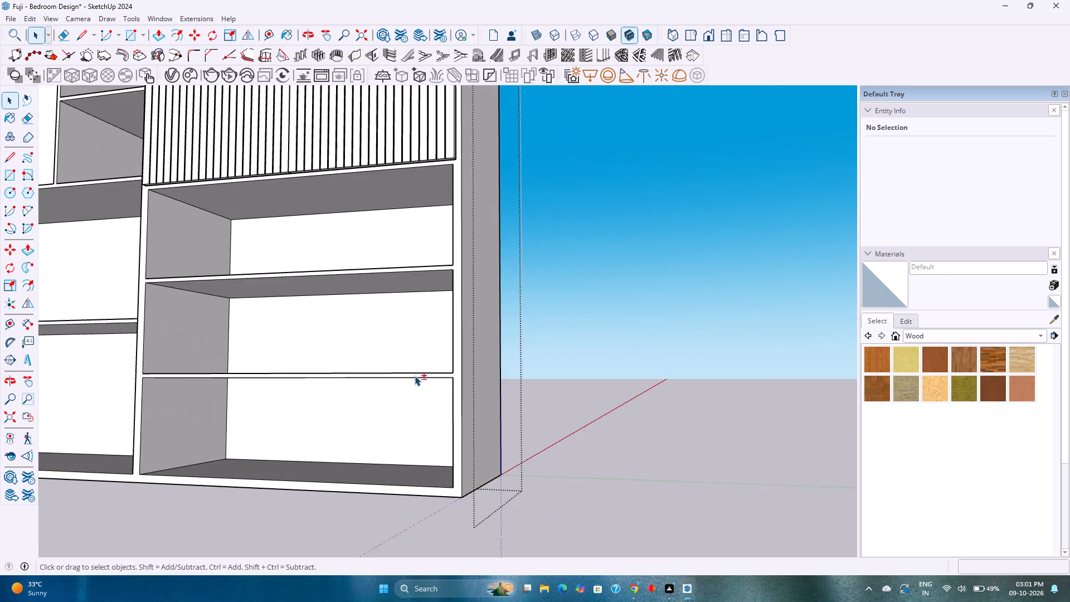
# Draw a 3' 4 1/2" by 11 1/2" rectangle corner to corner over the topmost opening beneath the grooved doors.
pyautogui.keyDown('shift'); pyautogui.moveTo(415, 381); pyautogui.dragTo(511, 427, button='middle'); pyautogui.keyUp('shift')
pyautogui.scroll(-1, 454, 378)
pyautogui.moveTo(454, 378); pyautogui.dragTo(476, 403, button='middle')
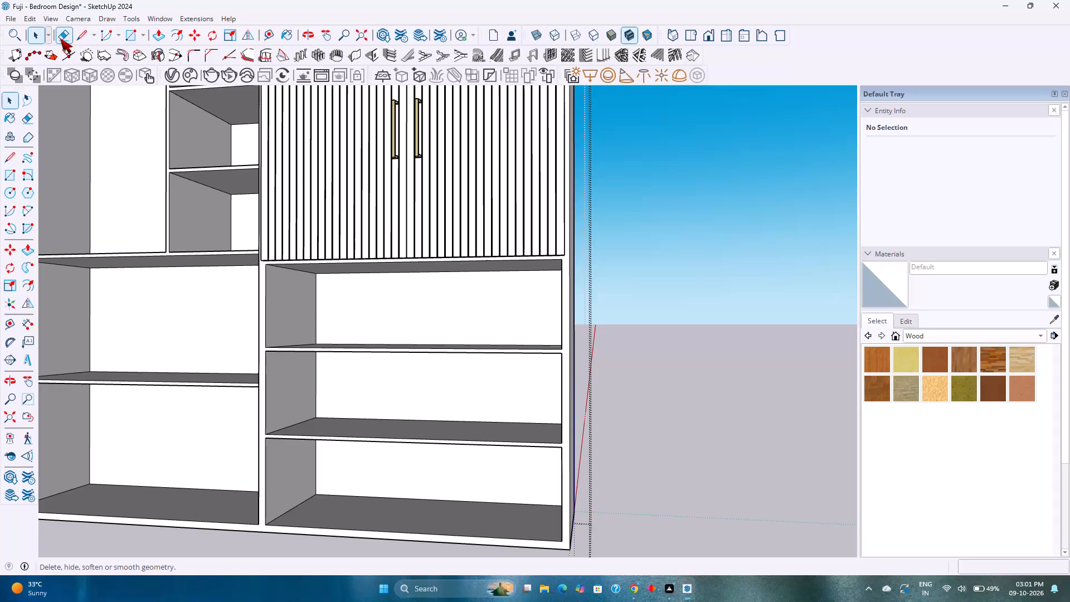
pyautogui.press('r')
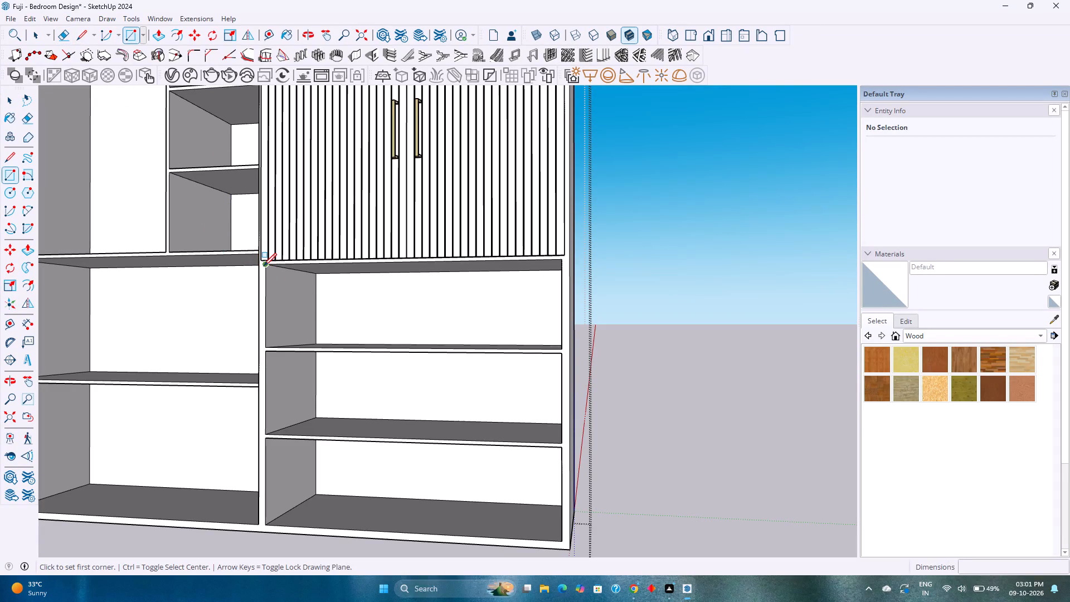
pyautogui.click(264, 266)
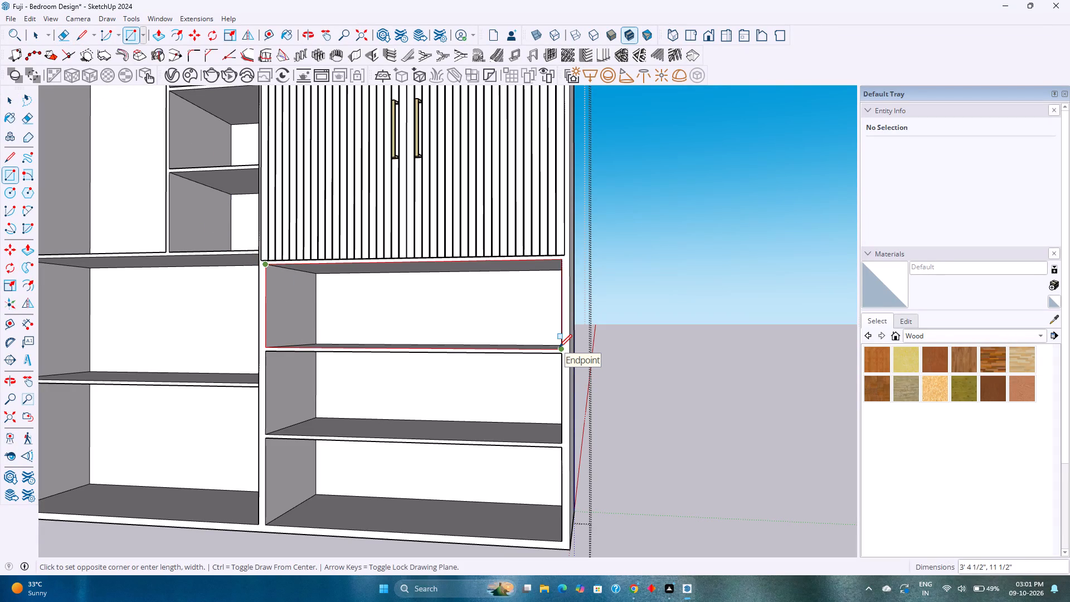
pyautogui.click(559, 347)
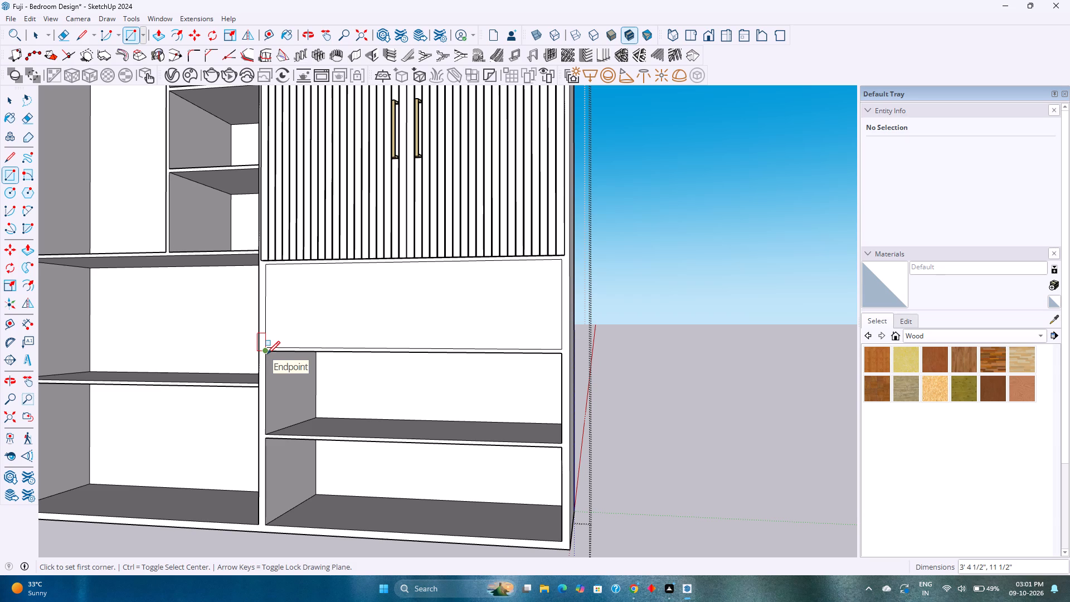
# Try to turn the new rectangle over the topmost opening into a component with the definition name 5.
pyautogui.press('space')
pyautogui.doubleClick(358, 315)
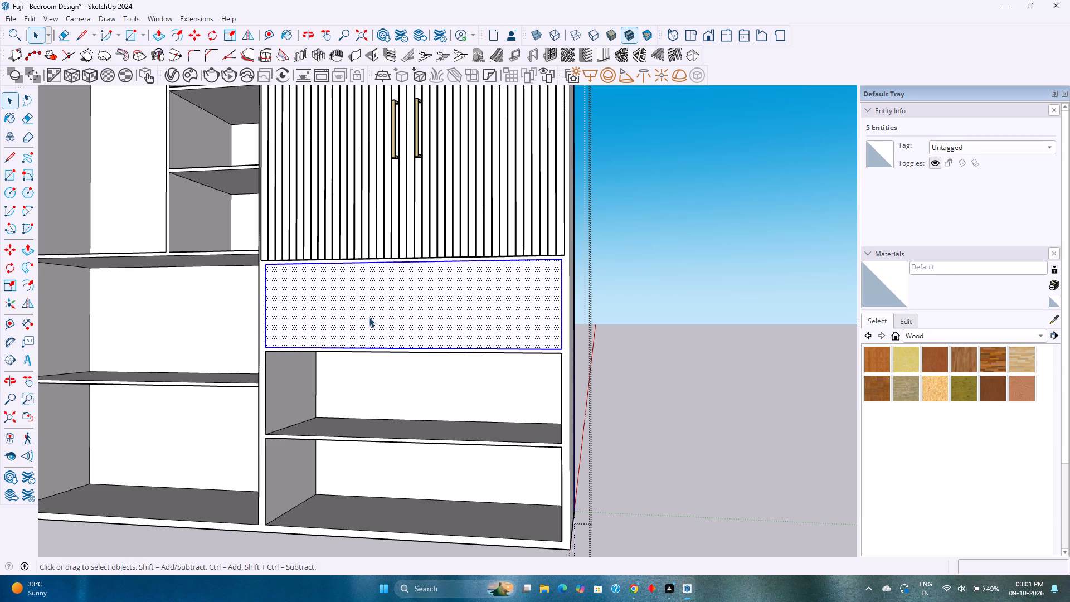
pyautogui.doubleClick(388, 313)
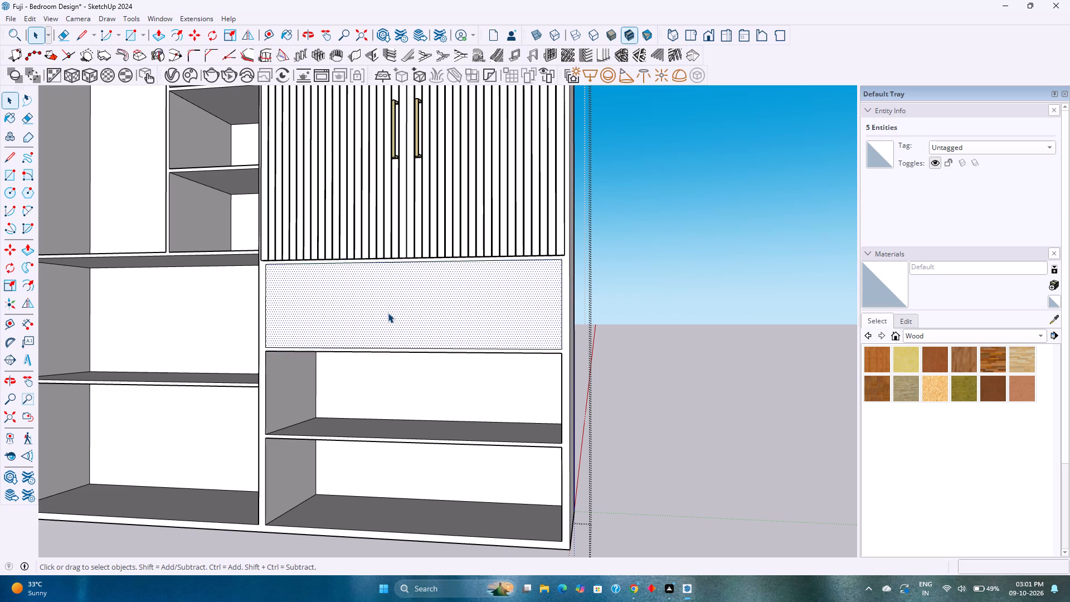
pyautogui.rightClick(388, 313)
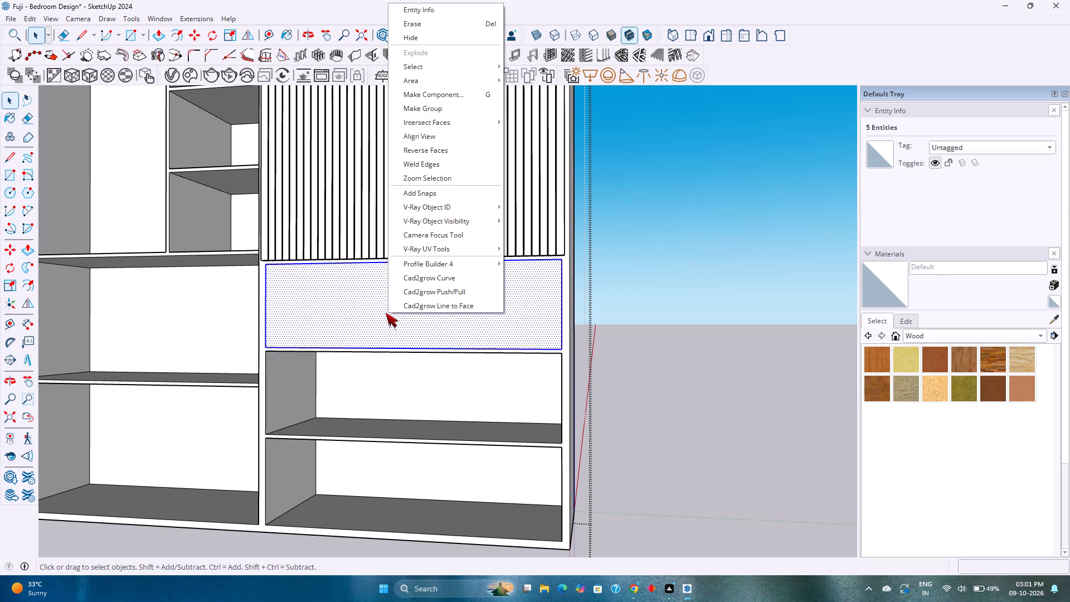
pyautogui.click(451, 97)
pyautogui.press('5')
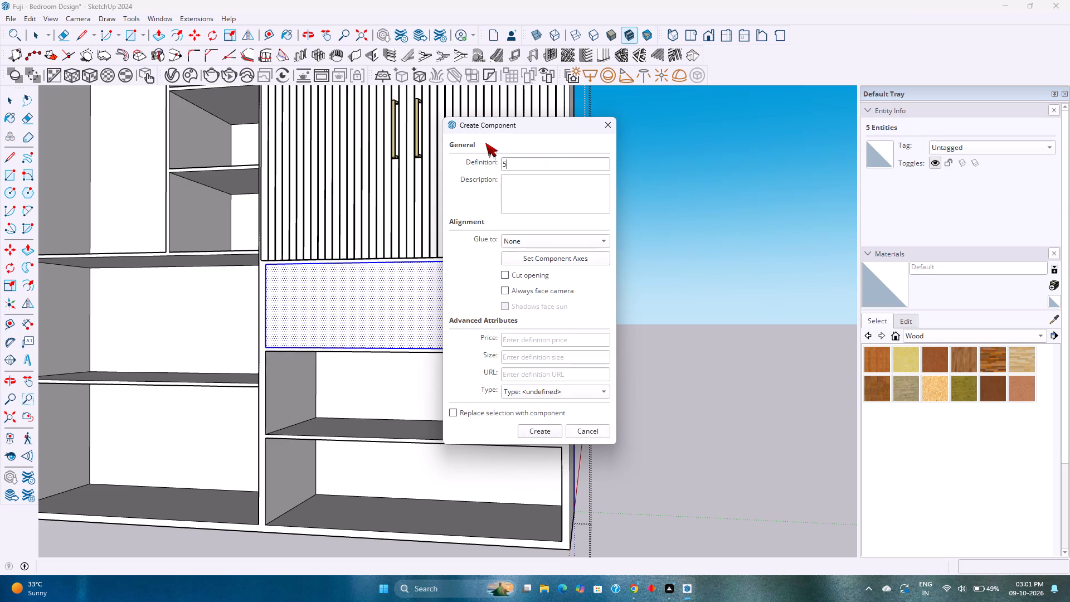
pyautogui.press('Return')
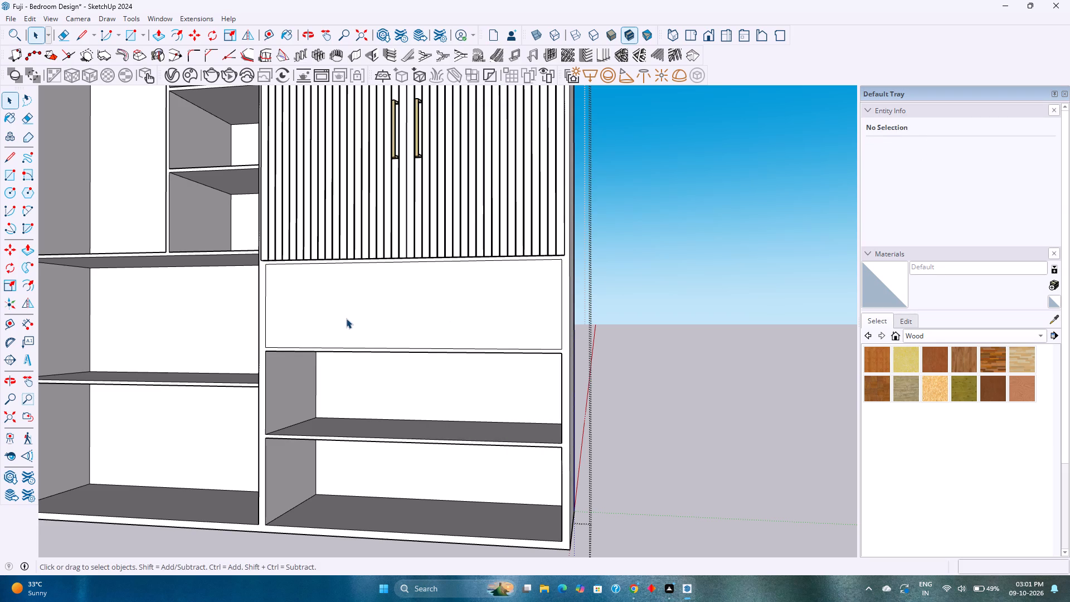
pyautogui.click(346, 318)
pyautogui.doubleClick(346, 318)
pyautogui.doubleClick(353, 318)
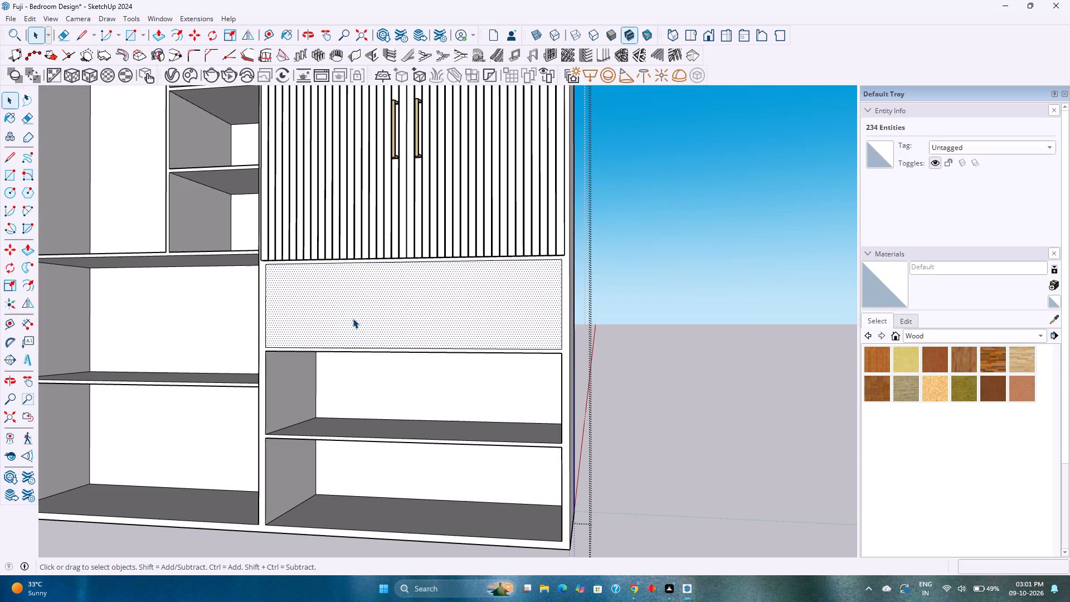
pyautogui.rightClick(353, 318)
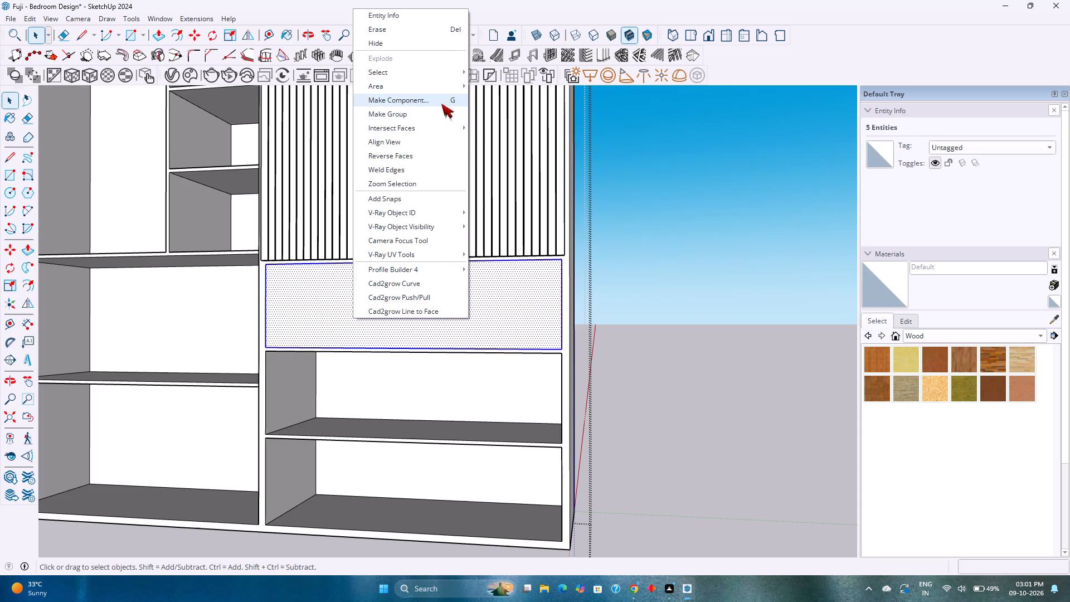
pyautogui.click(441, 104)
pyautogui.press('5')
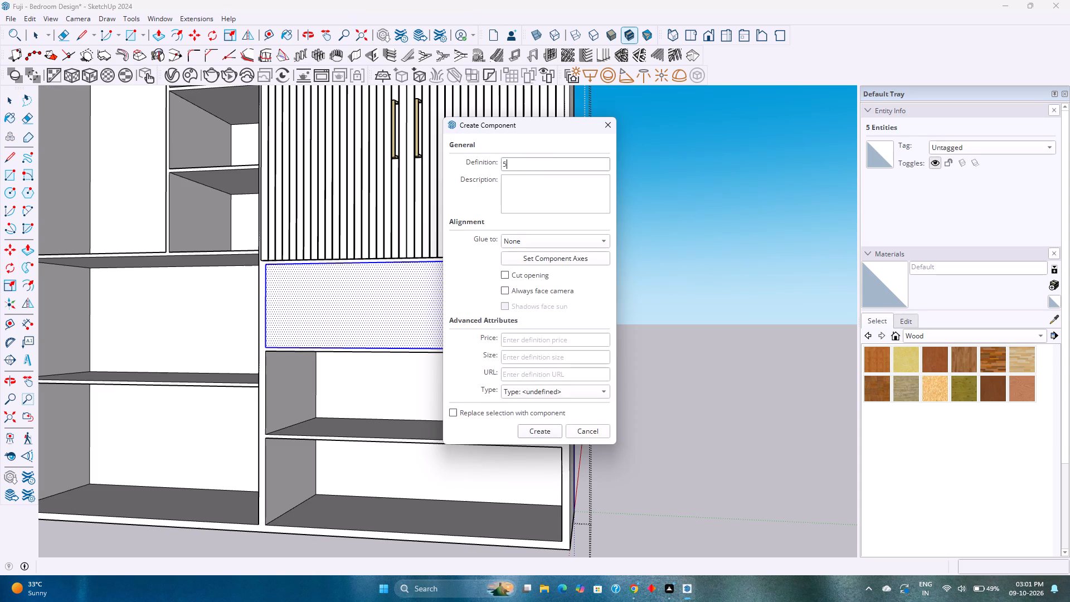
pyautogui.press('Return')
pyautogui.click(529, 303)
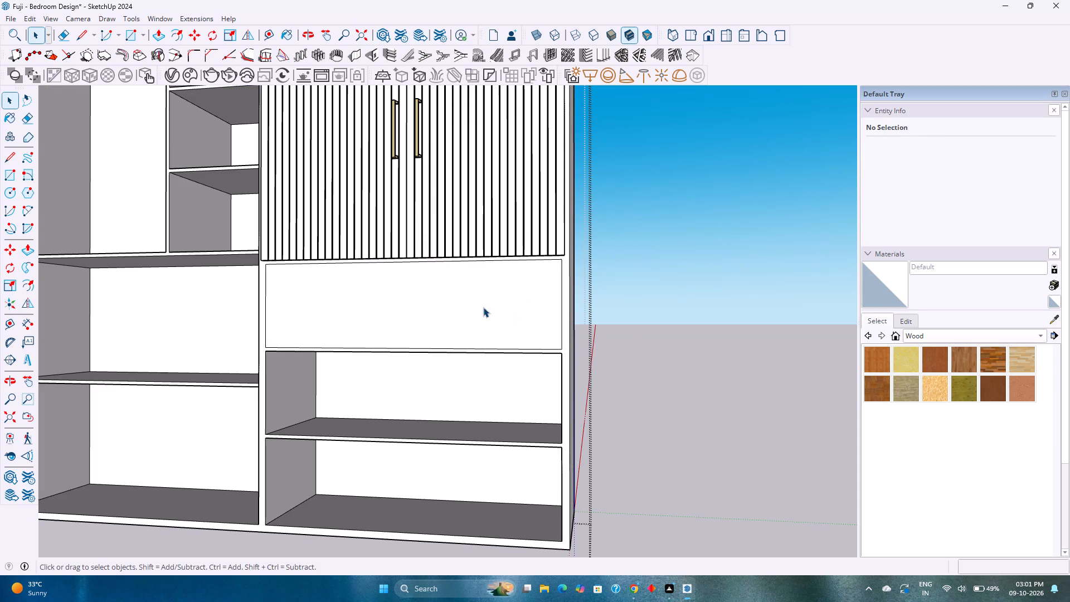
# Group the face and edges of the rectangle beneath the grooved doors.
pyautogui.doubleClick(483, 307)
pyautogui.doubleClick(483, 307)
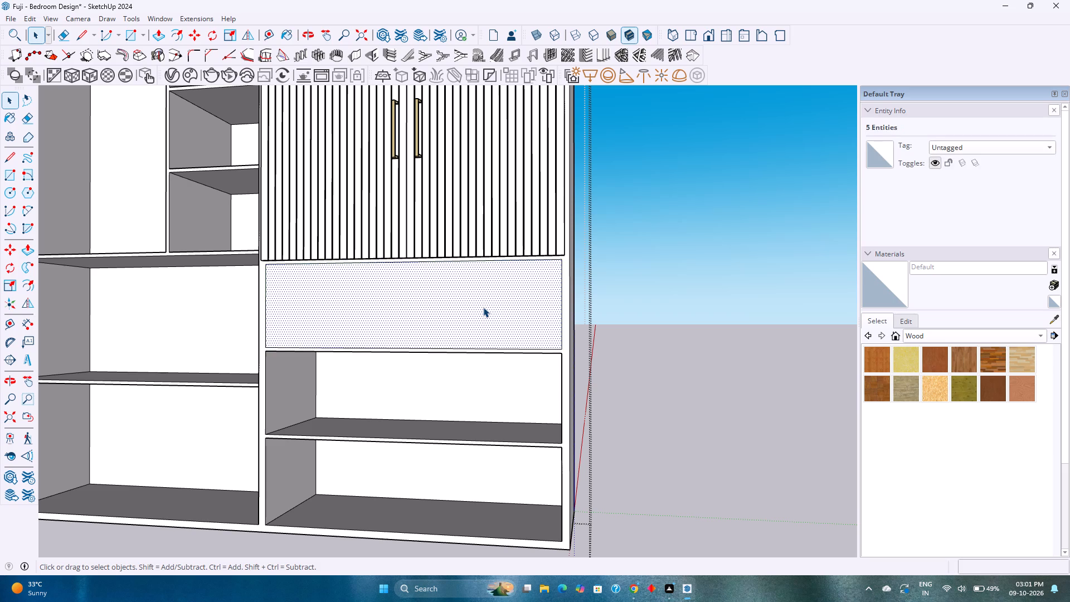
pyautogui.rightClick(483, 307)
pyautogui.click(539, 108)
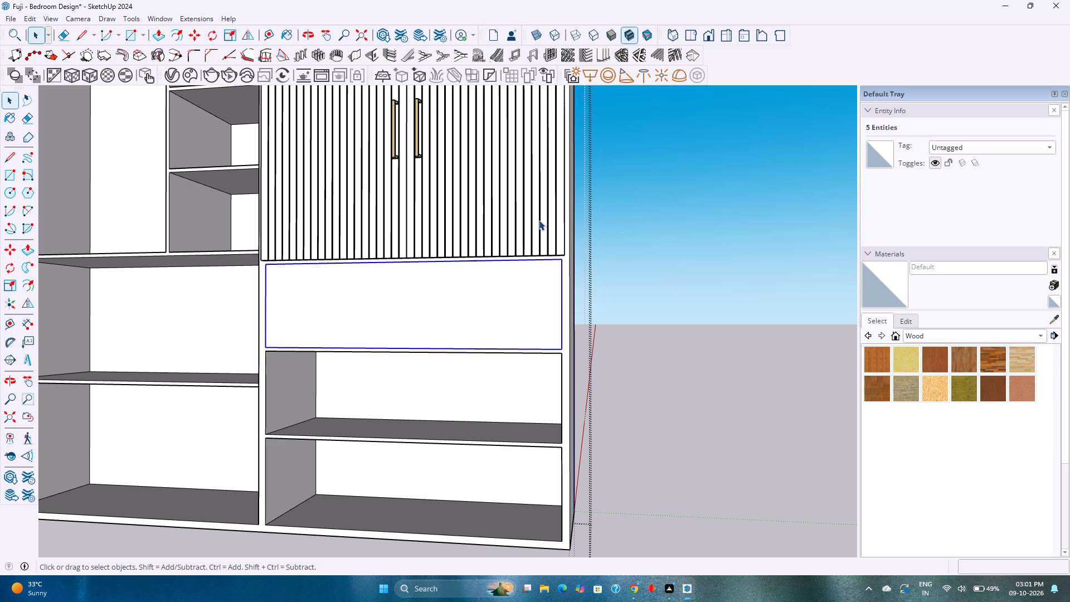
pyautogui.doubleClick(456, 305)
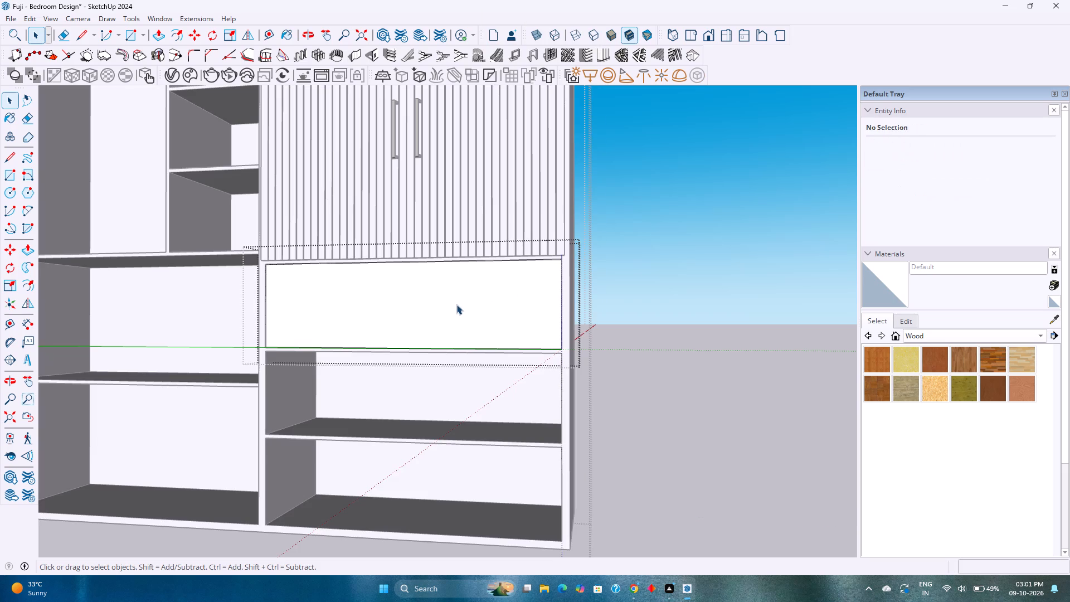
pyautogui.press('Escape')
# Convert the grouped front panel into a component with the definition name 5.
pyautogui.click(456, 304)
pyautogui.rightClick(456, 304)
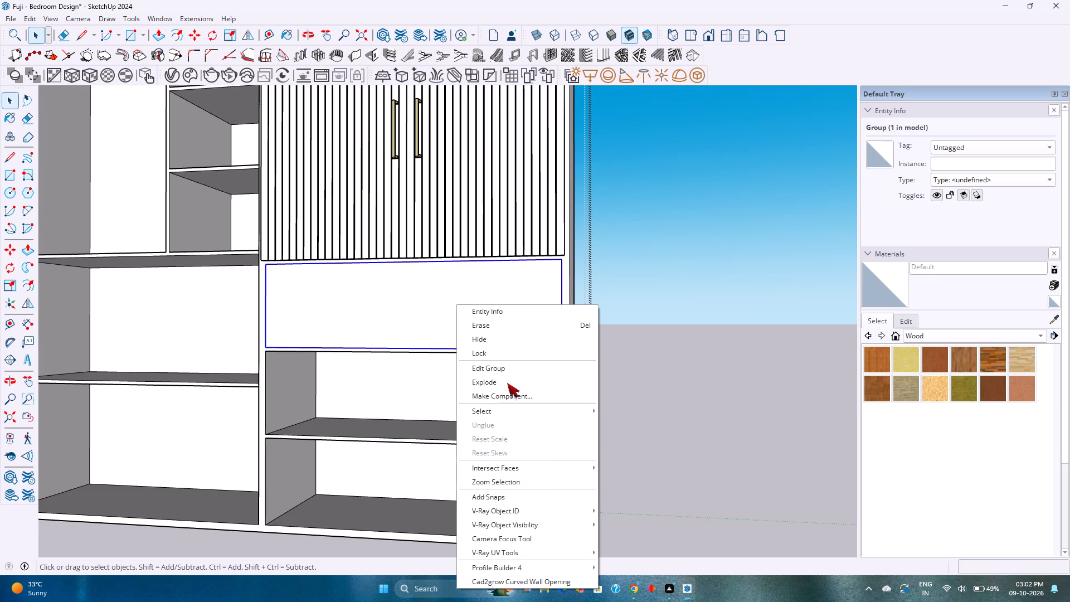
pyautogui.click(519, 394)
pyautogui.press('5')
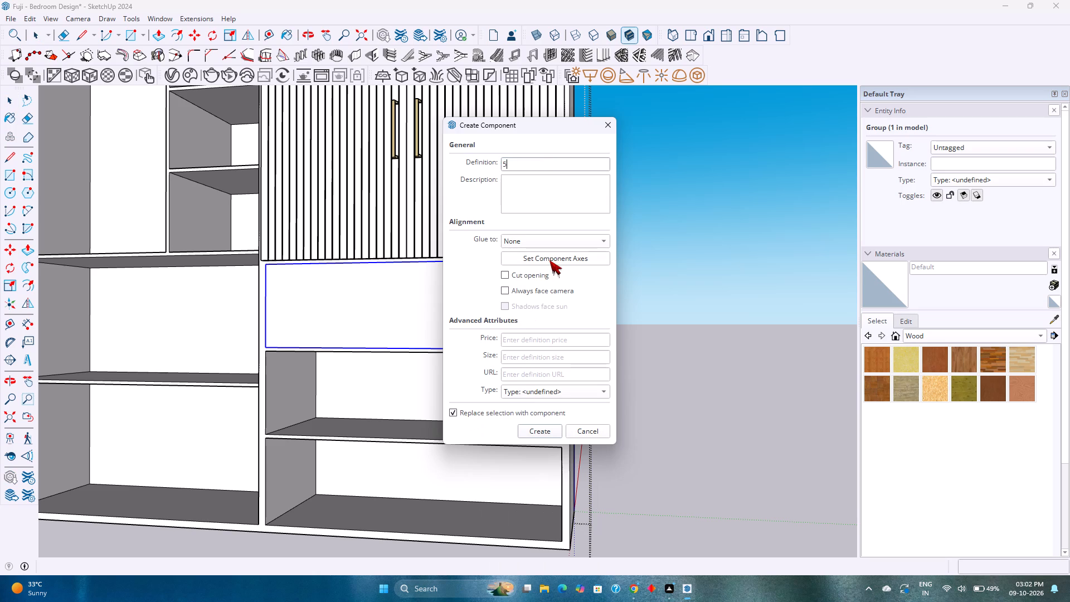
pyautogui.press('Return')
pyautogui.click(532, 303)
pyautogui.doubleClick(456, 314)
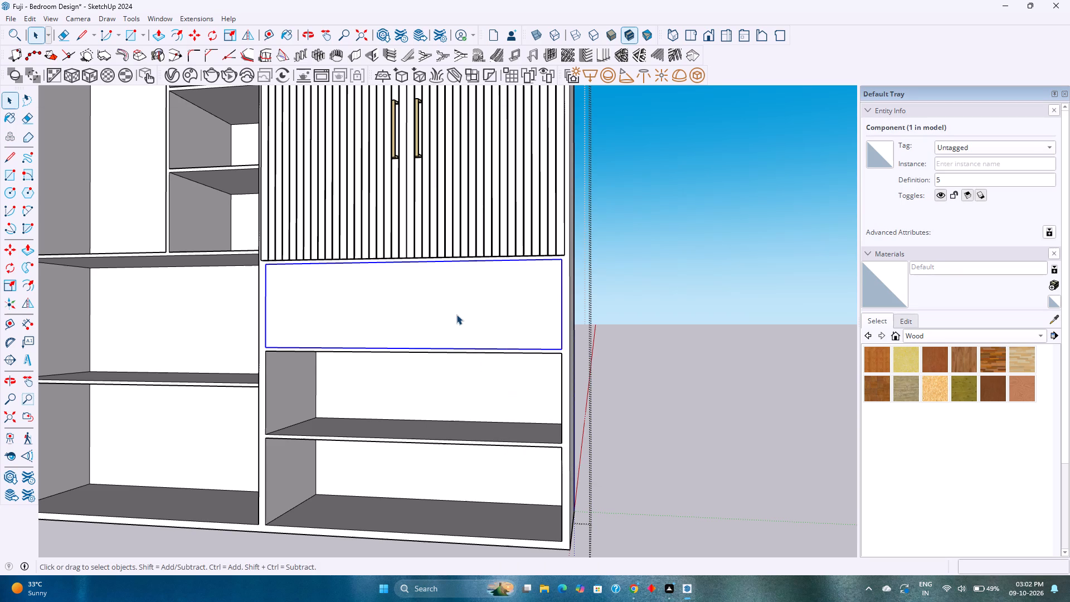
pyautogui.moveTo(444, 322); pyautogui.dragTo(436, 421, button='middle')
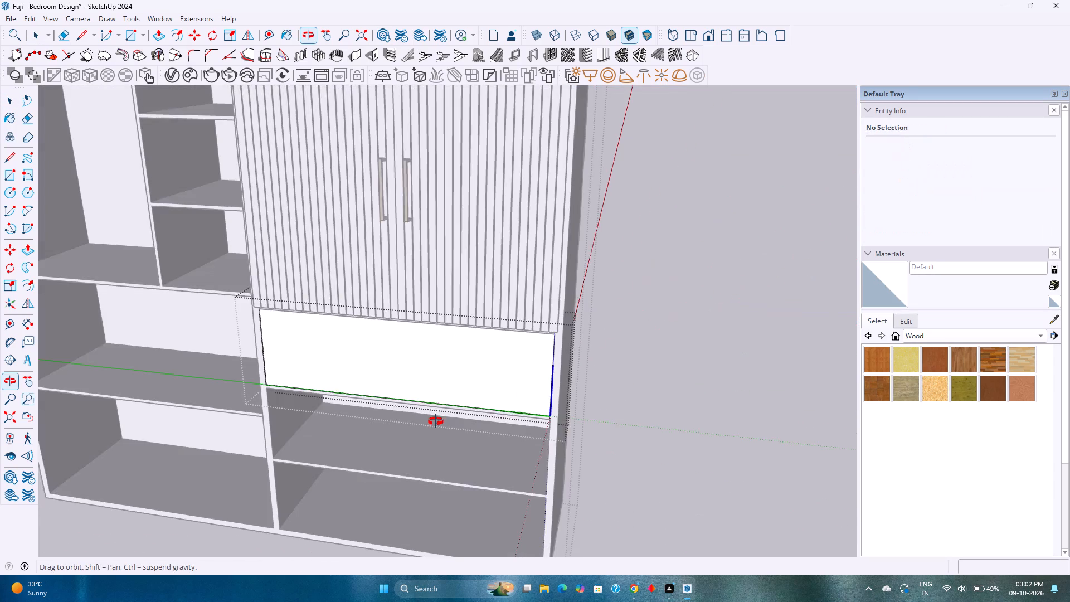
pyautogui.moveTo(436, 421); pyautogui.dragTo(438, 410, button='middle')
pyautogui.press('Escape')
# Copy the front panel 1' down over the middle opening, and another 1' down over the bottom opening.
pyautogui.click(448, 364)
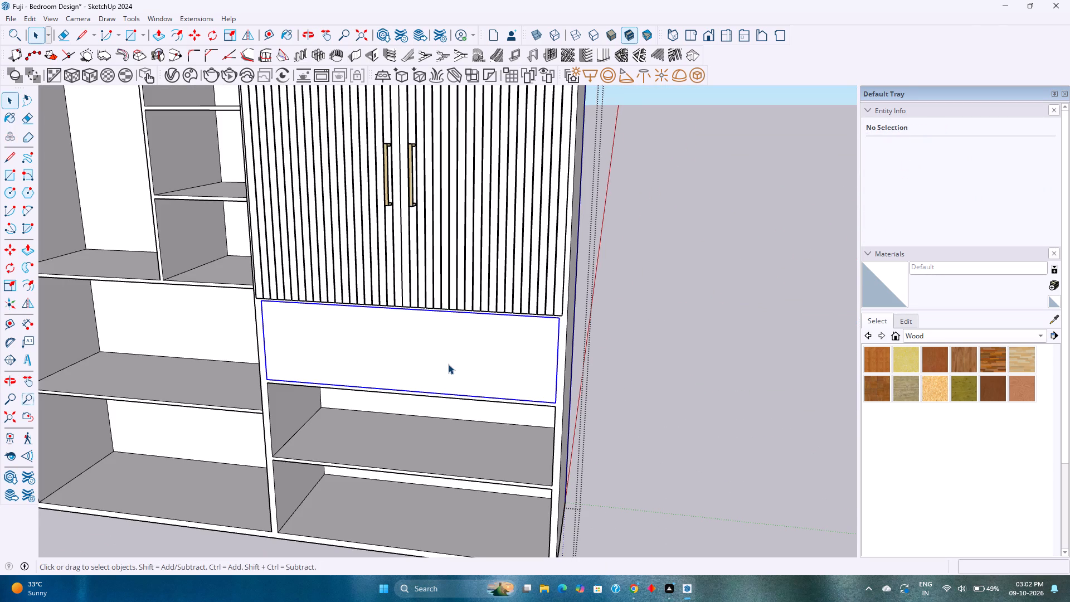
pyautogui.moveTo(456, 381); pyautogui.dragTo(431, 317, button='middle')
pyautogui.press('m')
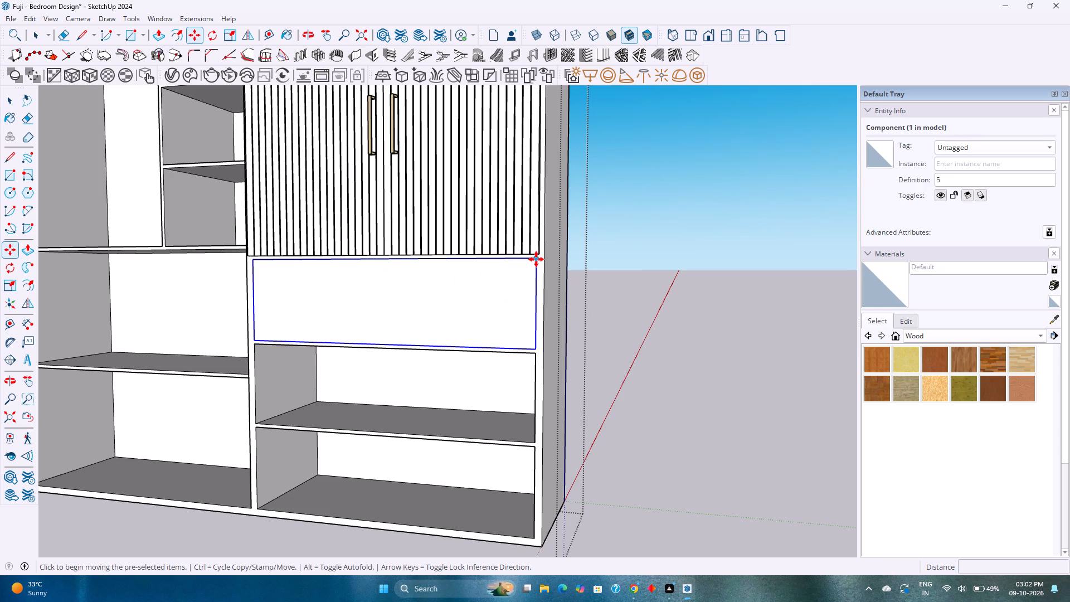
pyautogui.click(536, 259)
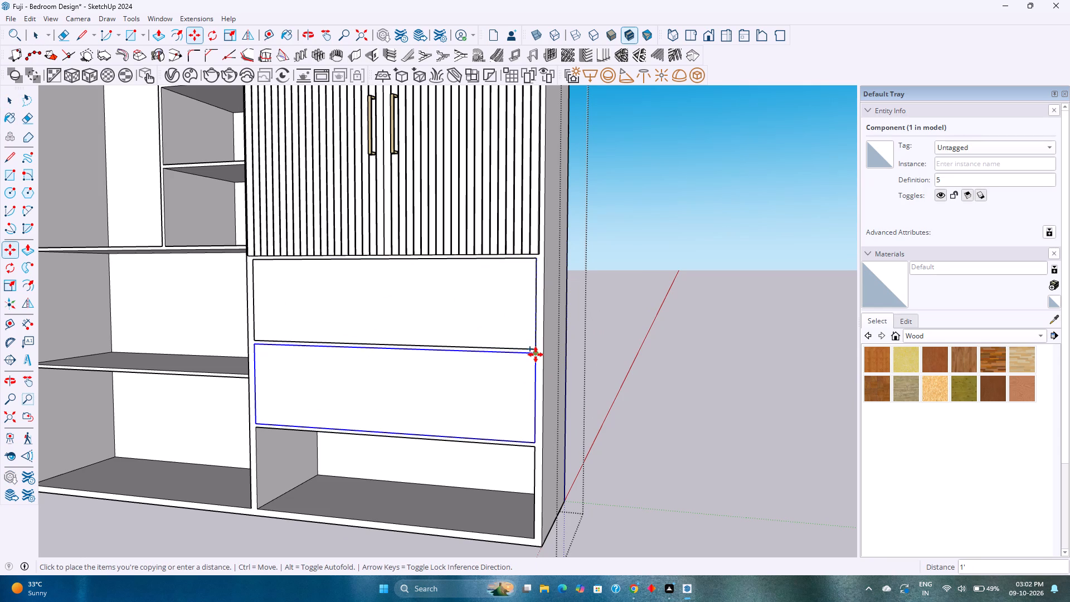
pyautogui.scroll(7, 536, 355)
pyautogui.click(536, 353)
pyautogui.scroll(-2, 536, 353)
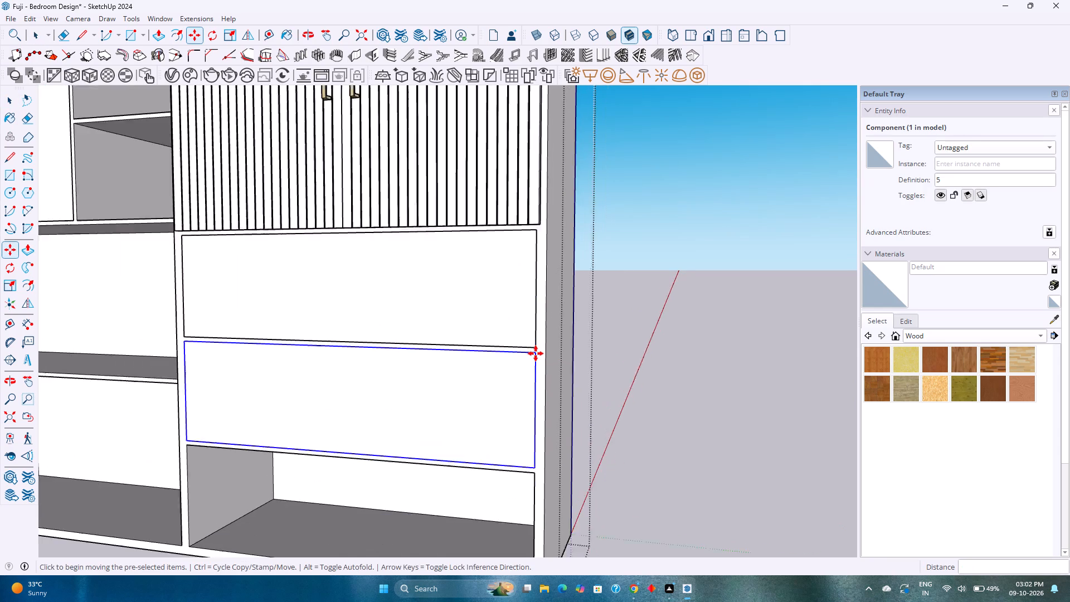
pyautogui.scroll(-7, 536, 353)
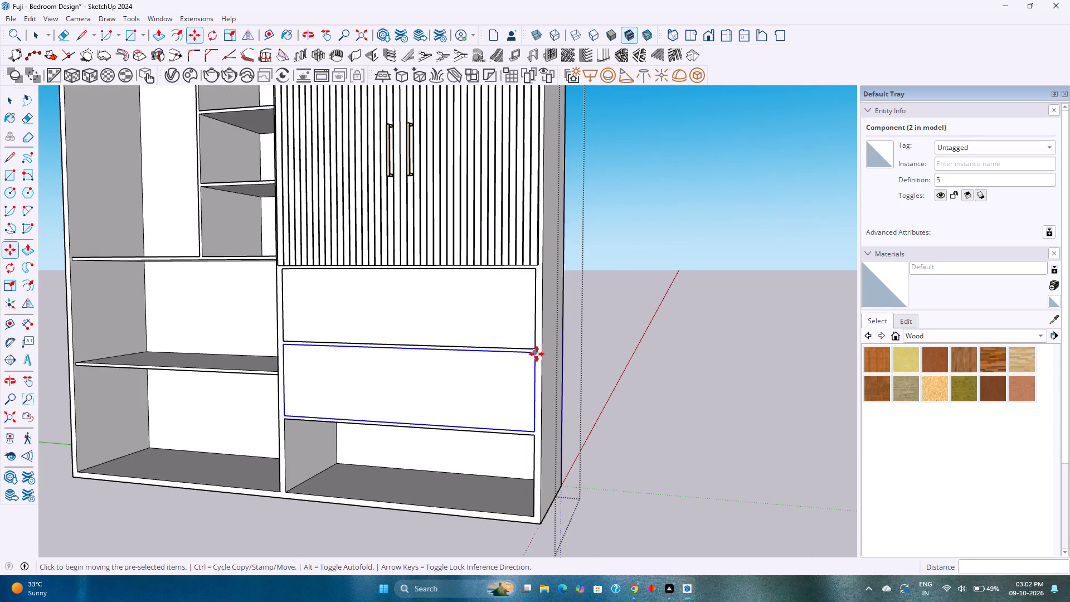
pyautogui.click(537, 354)
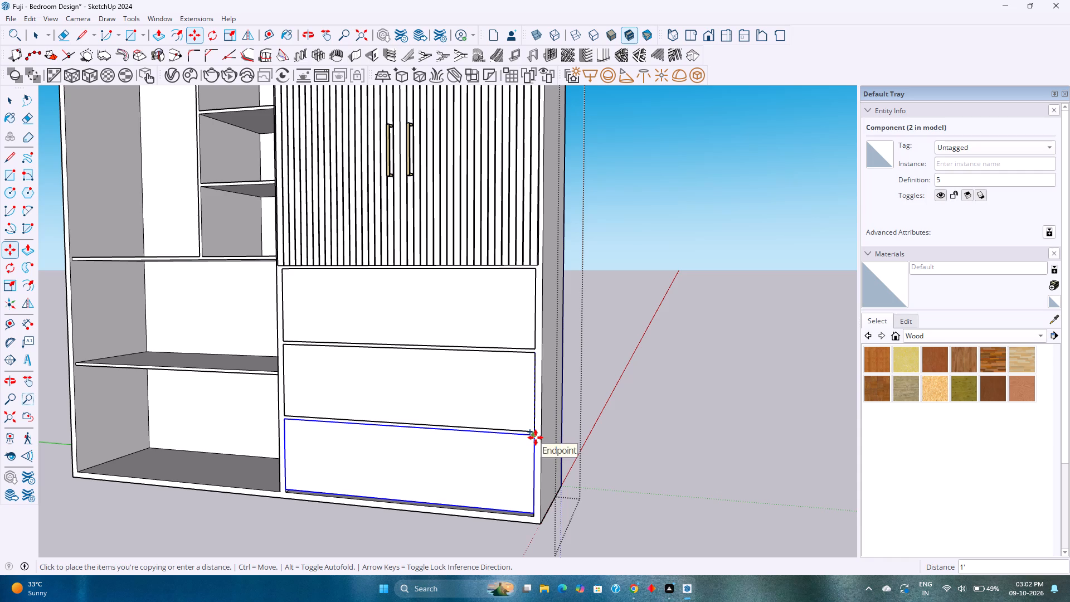
pyautogui.click(536, 438)
# Scale the bottom panel downward by about 1.04 so its lower edge meets the base board.
pyautogui.press('s')
pyautogui.scroll(4, 392, 505)
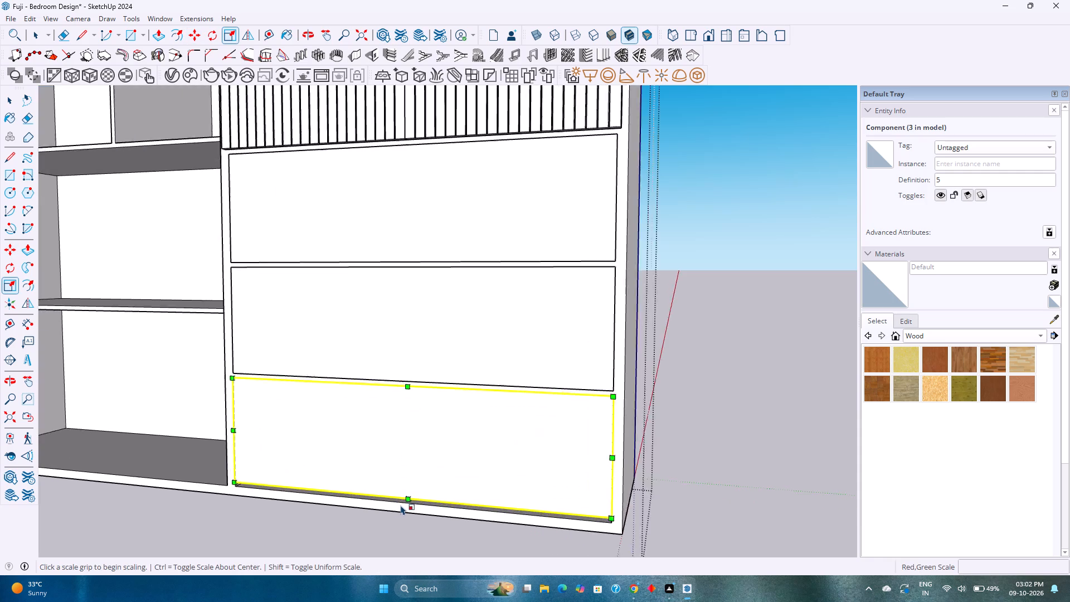
pyautogui.scroll(4, 401, 505)
pyautogui.click(411, 496)
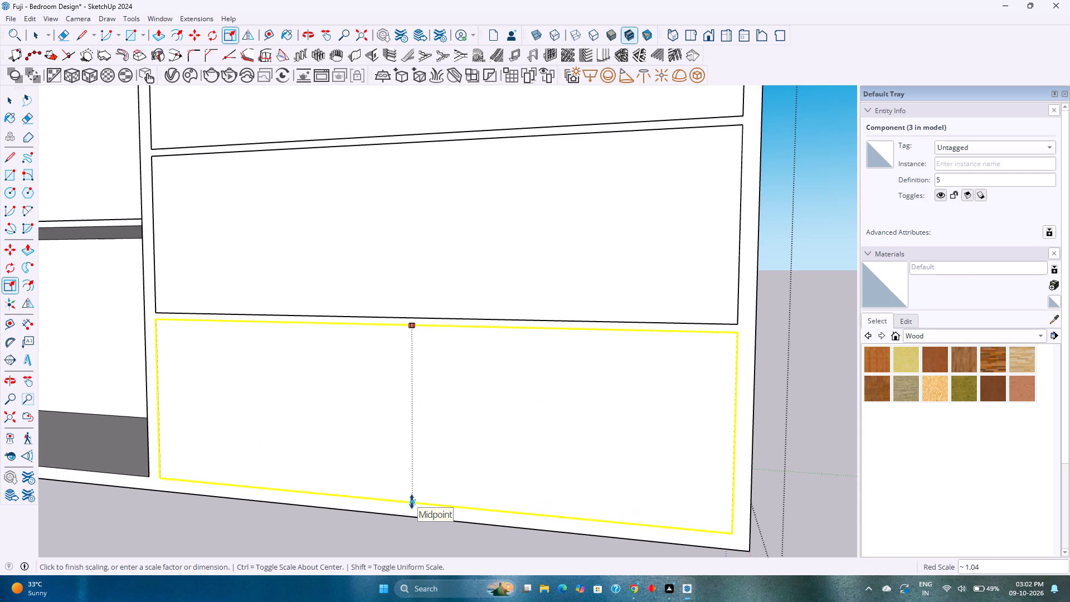
pyautogui.click(412, 502)
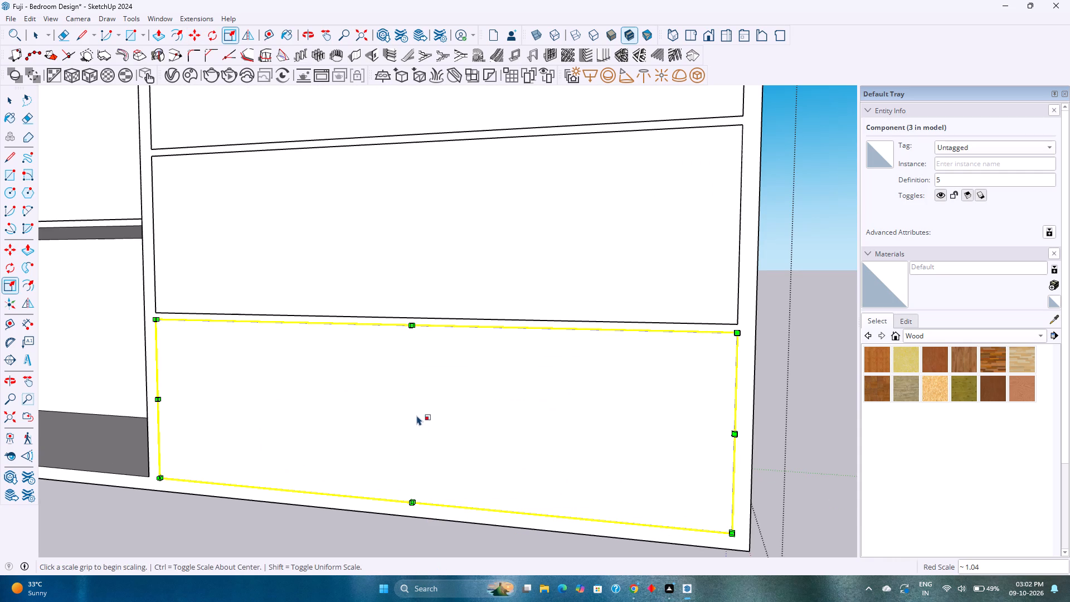
pyautogui.press('Escape')
# Open the top front panel component for editing and extrude its face outward 3/4".
pyautogui.press('space')
pyautogui.scroll(-9, 437, 366)
pyautogui.doubleClick(485, 229)
pyautogui.scroll(2, 485, 229)
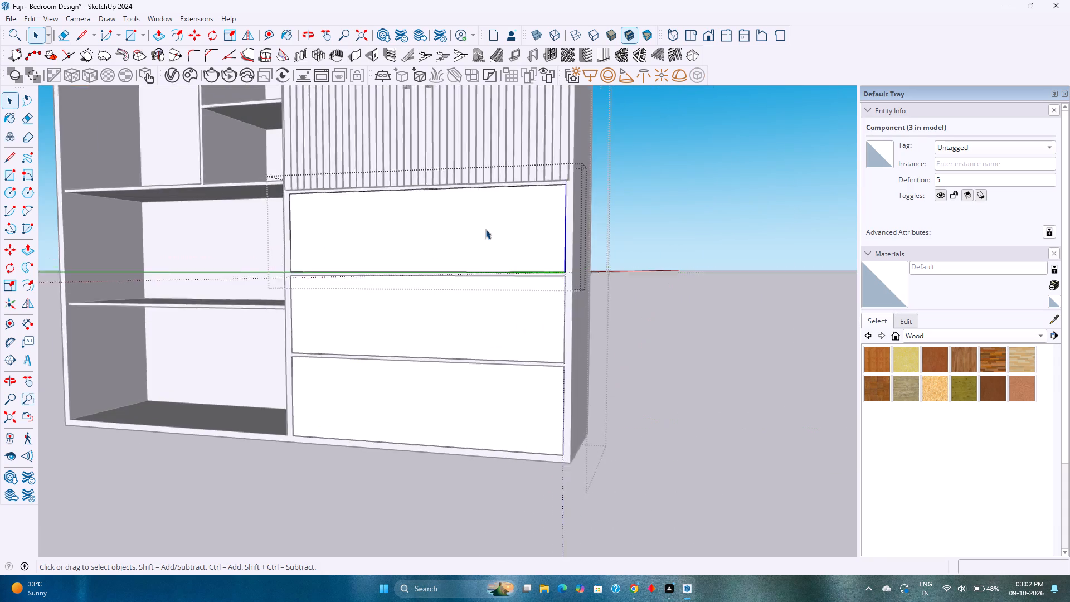
pyautogui.scroll(5, 485, 229)
pyautogui.press('p')
pyautogui.click(489, 232)
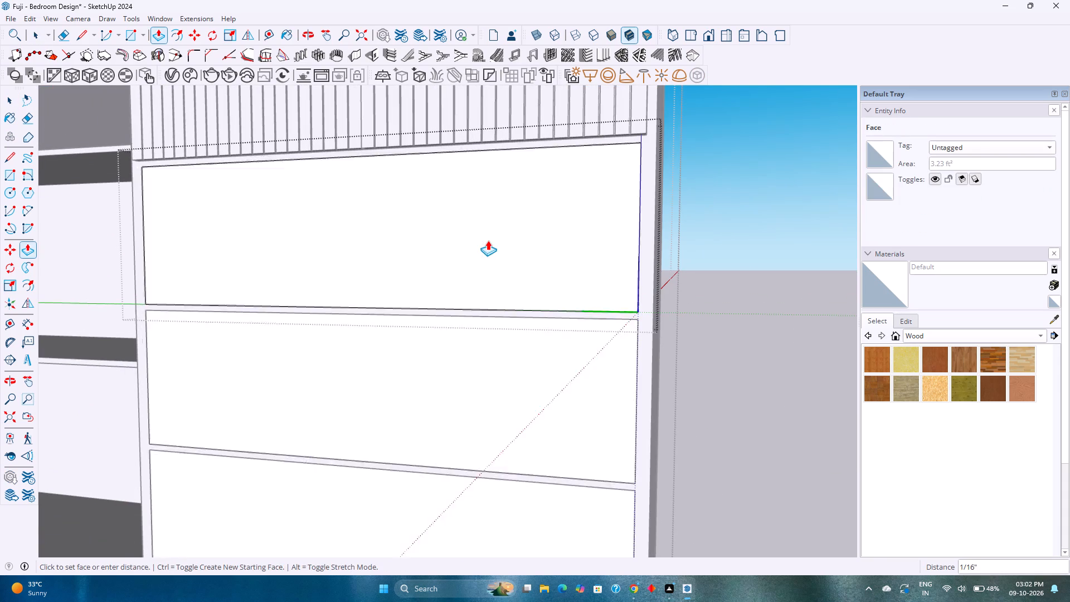
pyautogui.scroll(-2, 488, 240)
pyautogui.moveTo(488, 241); pyautogui.dragTo(346, 312, button='middle')
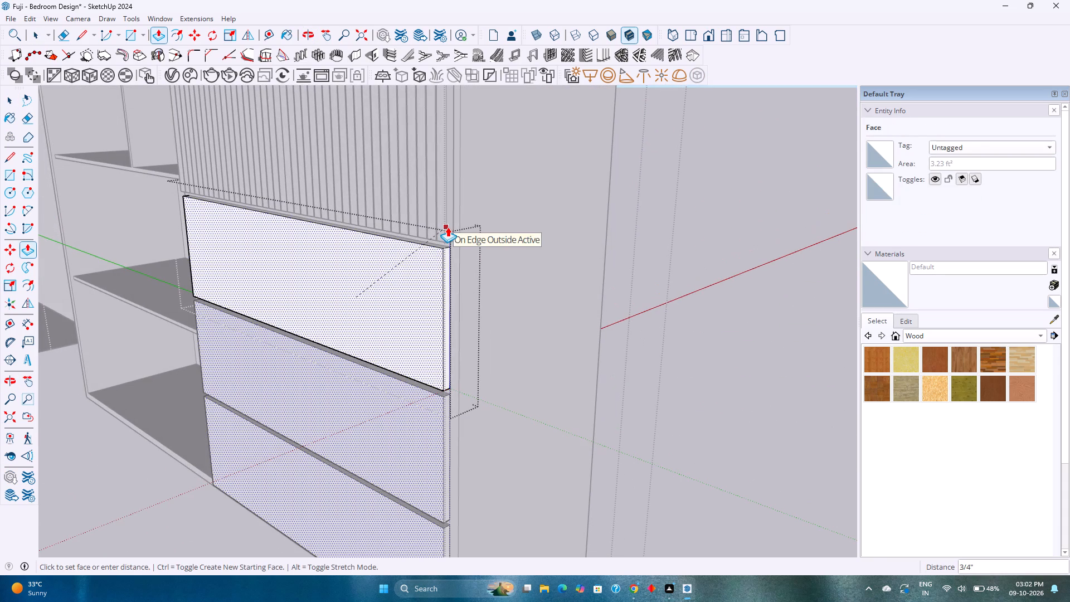
pyautogui.click(448, 227)
# Offset the outline of the top panel's front face inward by 2".
pyautogui.moveTo(368, 295); pyautogui.dragTo(413, 398, button='middle')
pyautogui.scroll(3, 416, 288)
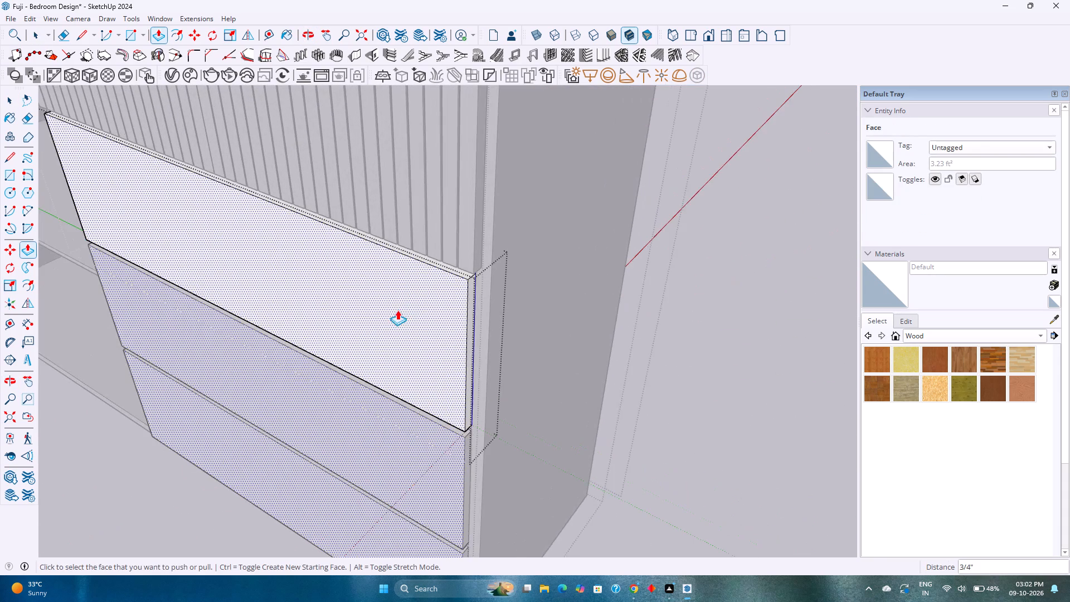
pyautogui.scroll(1, 398, 310)
pyautogui.moveTo(397, 310); pyautogui.dragTo(461, 292, button='middle')
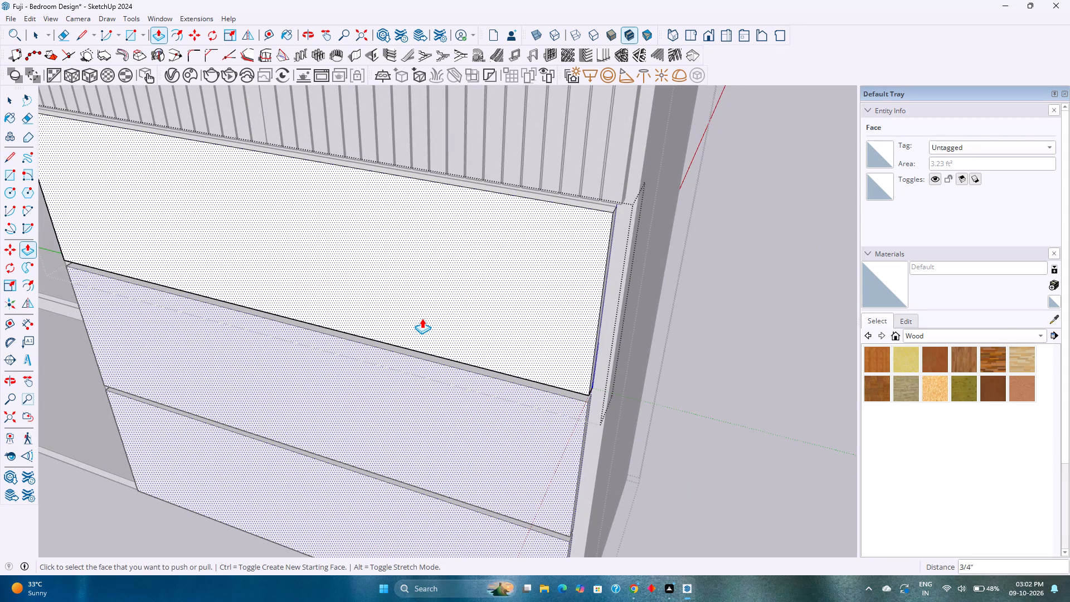
pyautogui.scroll(-3, 415, 343)
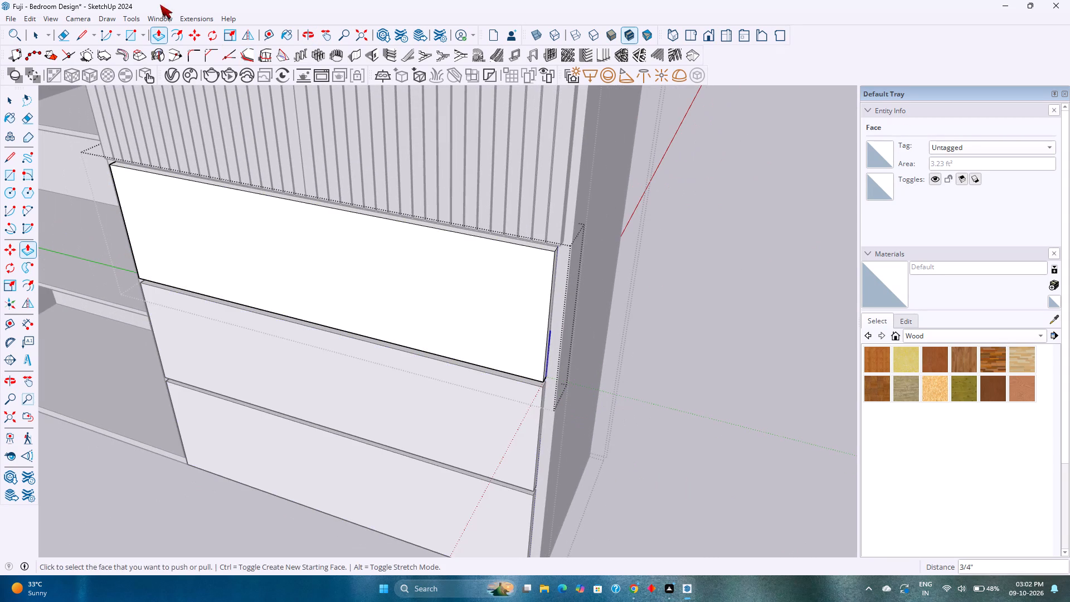
pyautogui.click(179, 34)
pyautogui.click(167, 193)
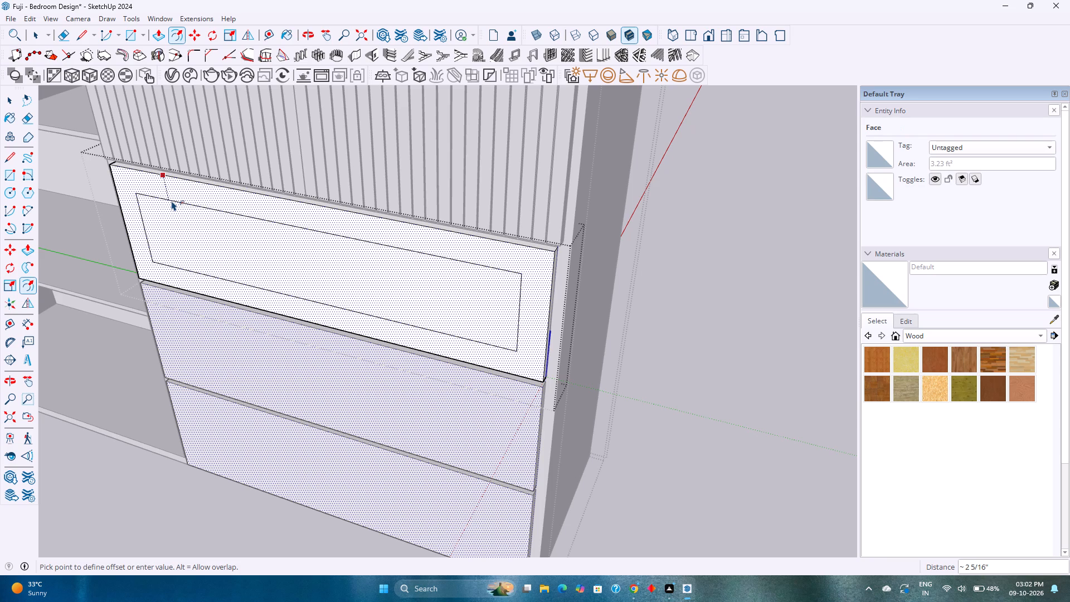
pyautogui.press('2')
pyautogui.press('Return')
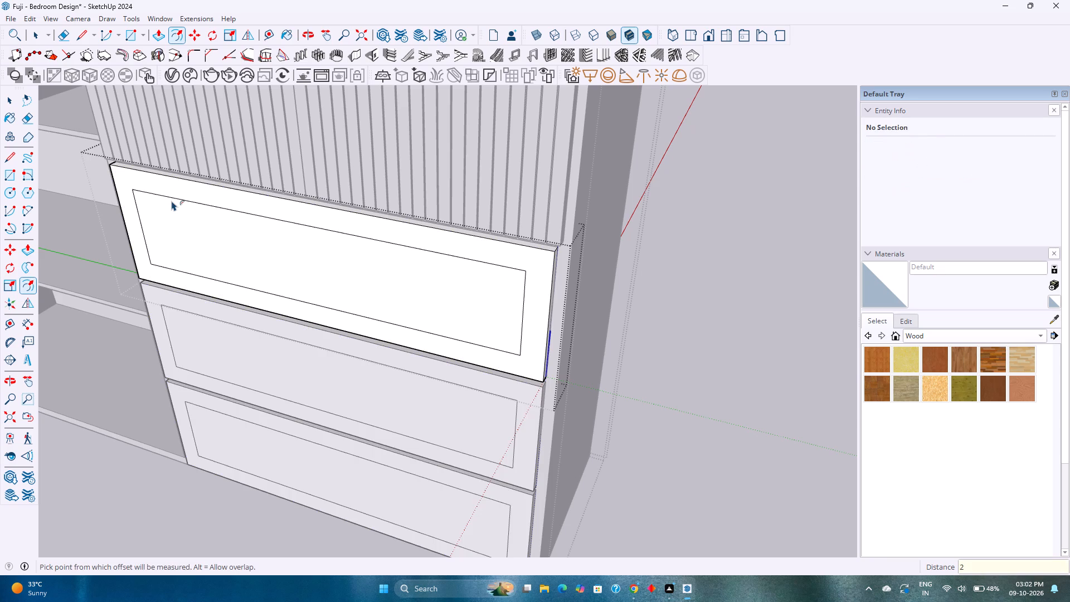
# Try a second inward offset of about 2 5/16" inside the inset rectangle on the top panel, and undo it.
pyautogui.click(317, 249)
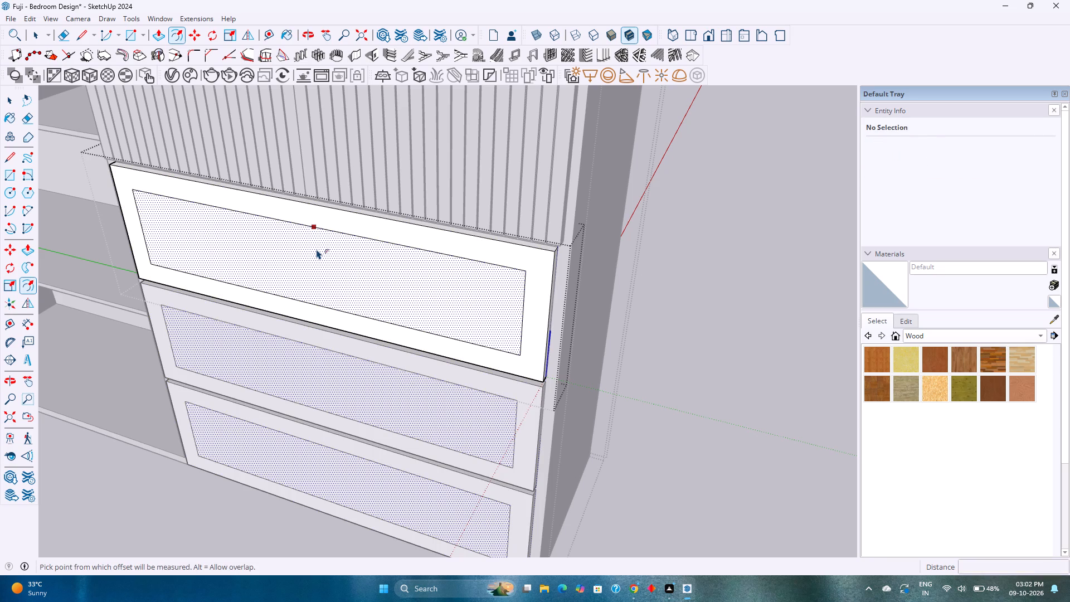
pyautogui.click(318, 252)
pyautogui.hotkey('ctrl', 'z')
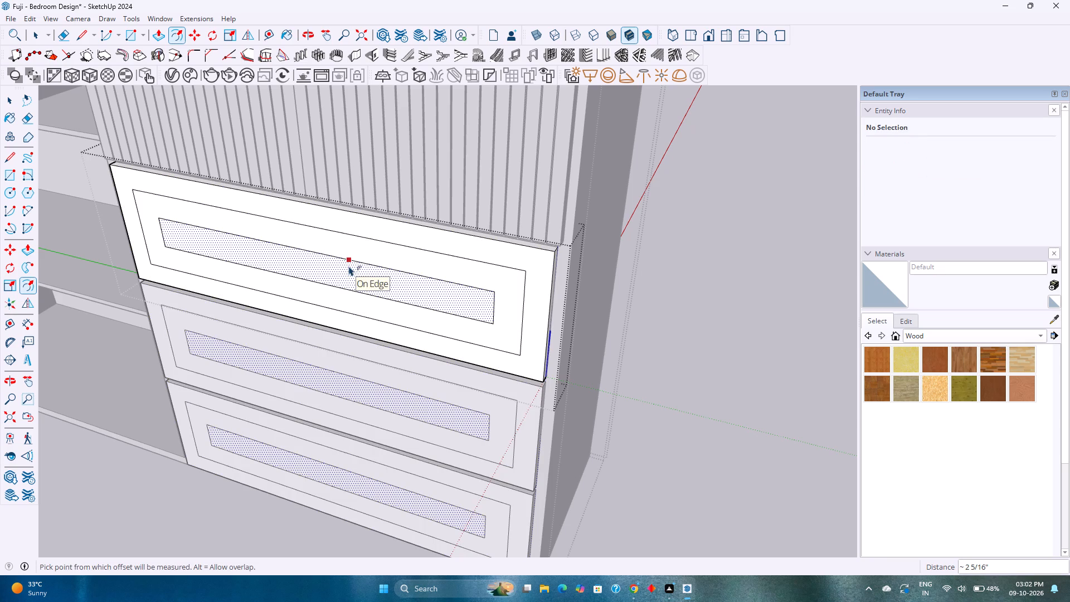
# Offset the inset rectangle on the top front panel inward by 0.2" to form a narrow border.
pyautogui.click(357, 250)
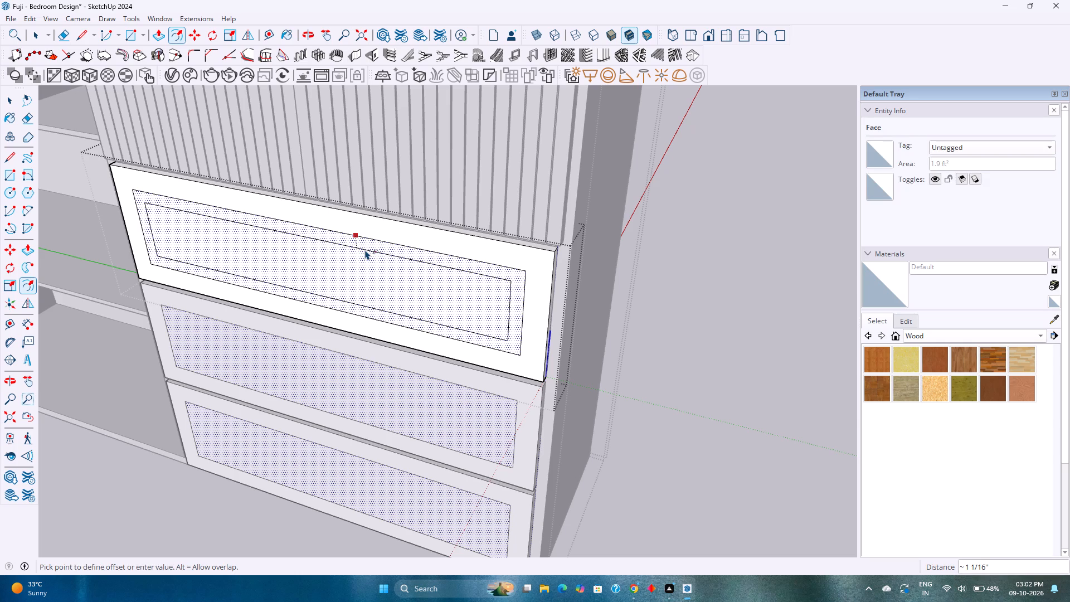
pyautogui.write('0.')
pyautogui.write('10')
pyautogui.press('BackSpace')
pyautogui.press('BackSpace')
pyautogui.press('2')
pyautogui.press('Return')
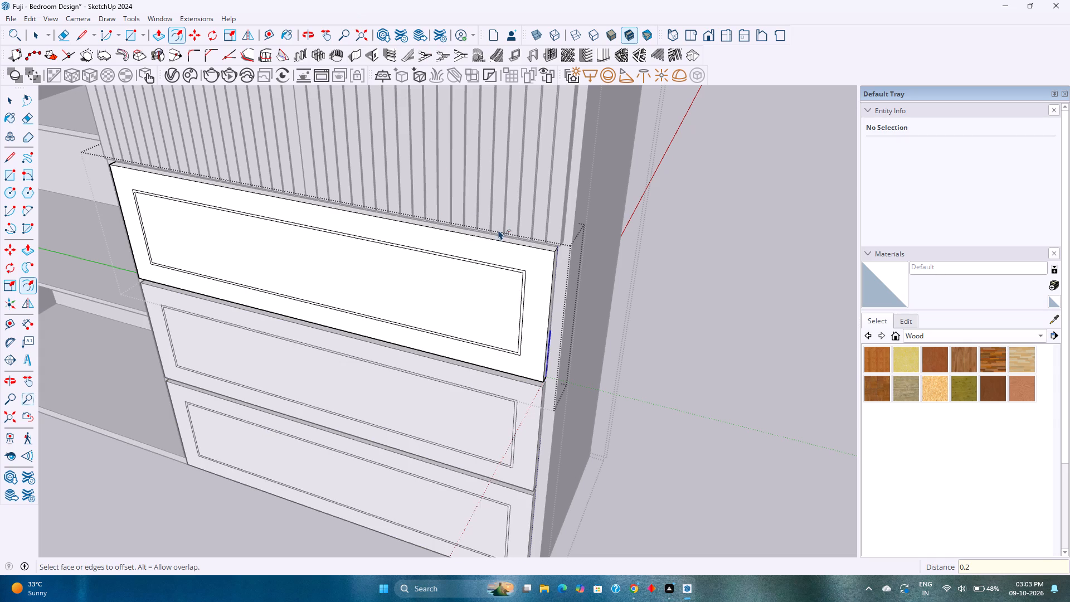
# Push the narrow border face on the top panel inward 0.2" to cut a rectangular groove.
pyautogui.scroll(20, 527, 289)
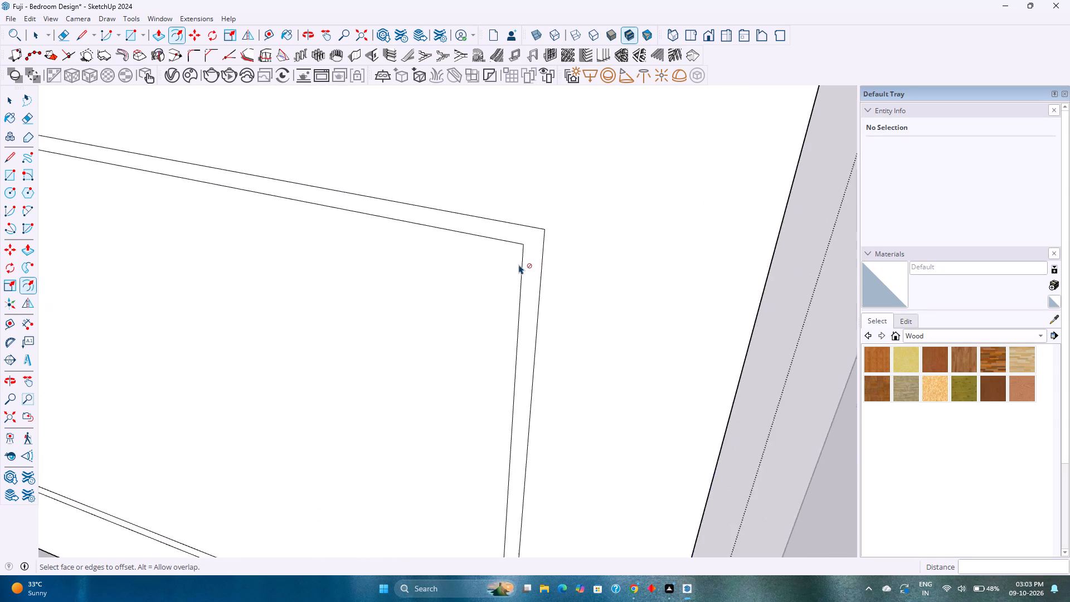
pyautogui.scroll(3, 524, 261)
pyautogui.press('p')
pyautogui.click(531, 247)
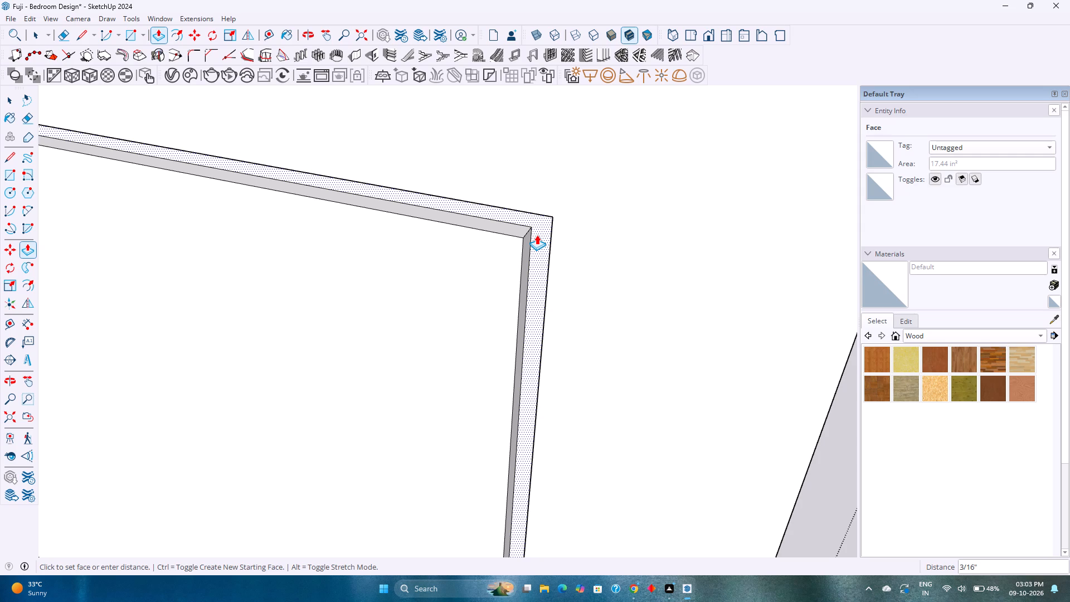
pyautogui.write('0.')
pyautogui.press('2')
pyautogui.press('Return')
# Examine the grooved front panels and the gaps around them from several angles.
pyautogui.scroll(-4, 490, 265)
pyautogui.moveTo(489, 265); pyautogui.dragTo(540, 216, button='middle')
pyautogui.scroll(-10, 547, 214)
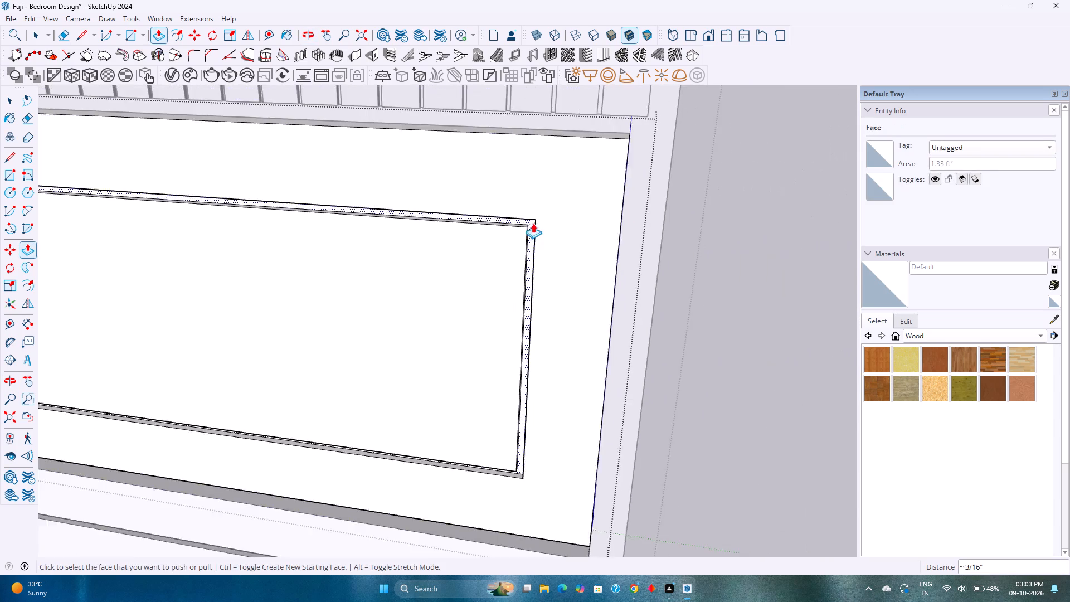
pyautogui.scroll(-20, 533, 223)
pyautogui.moveTo(509, 239); pyautogui.dragTo(304, 205, button='middle')
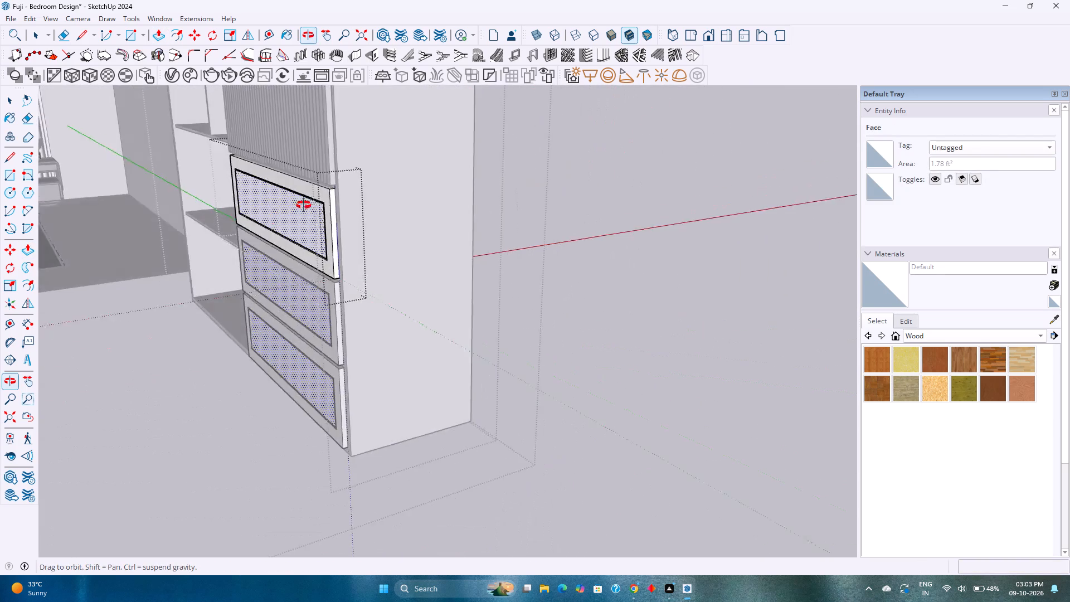
pyautogui.moveTo(304, 205); pyautogui.dragTo(454, 186, button='middle')
pyautogui.scroll(3, 377, 236)
pyautogui.scroll(2, 337, 270)
pyautogui.scroll(-3, 336, 271)
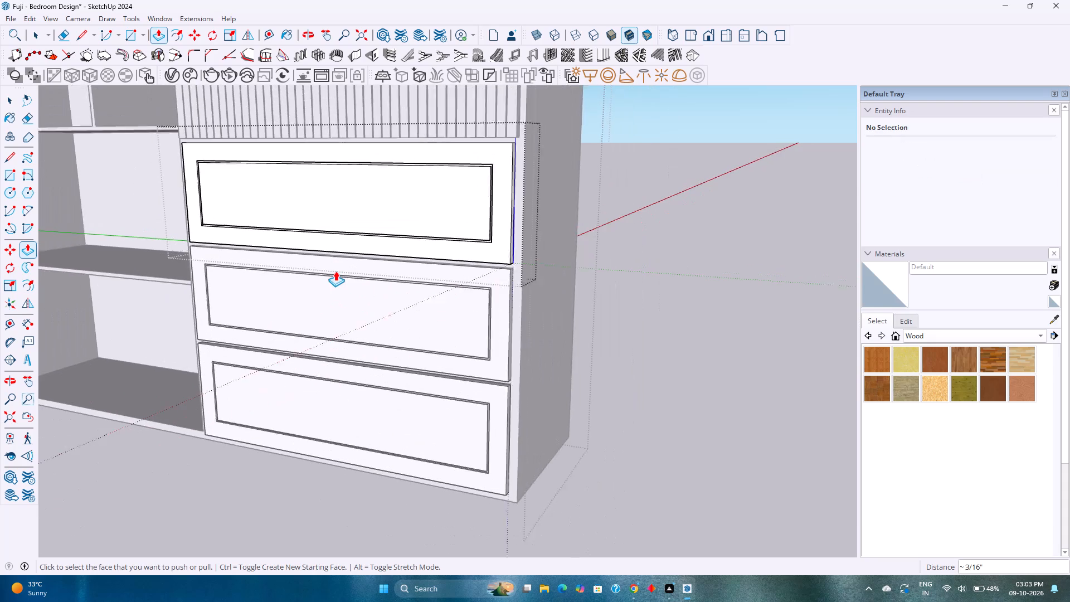
pyautogui.scroll(-4, 335, 271)
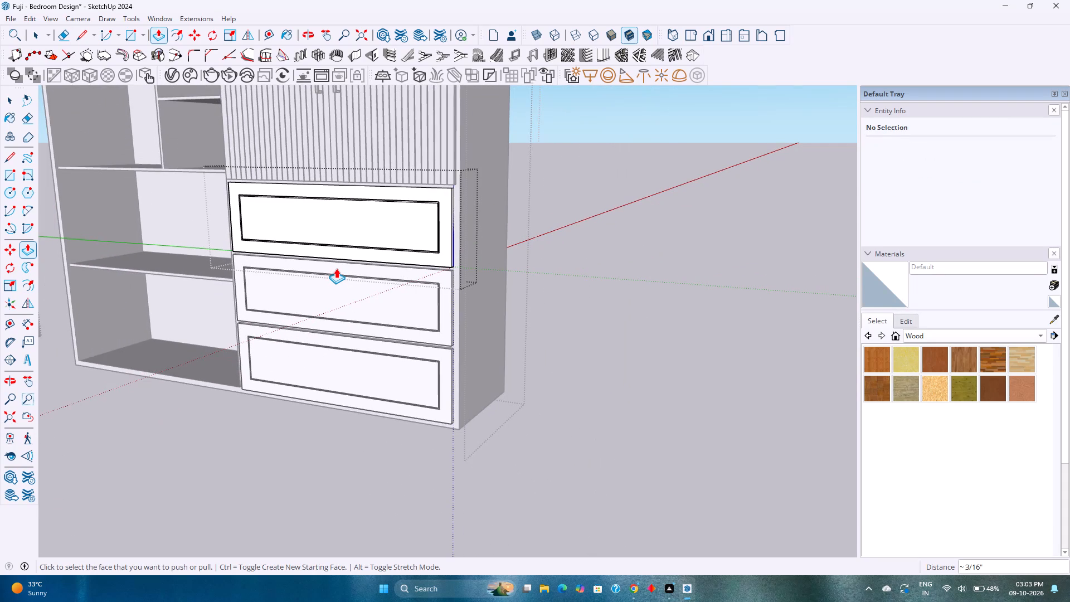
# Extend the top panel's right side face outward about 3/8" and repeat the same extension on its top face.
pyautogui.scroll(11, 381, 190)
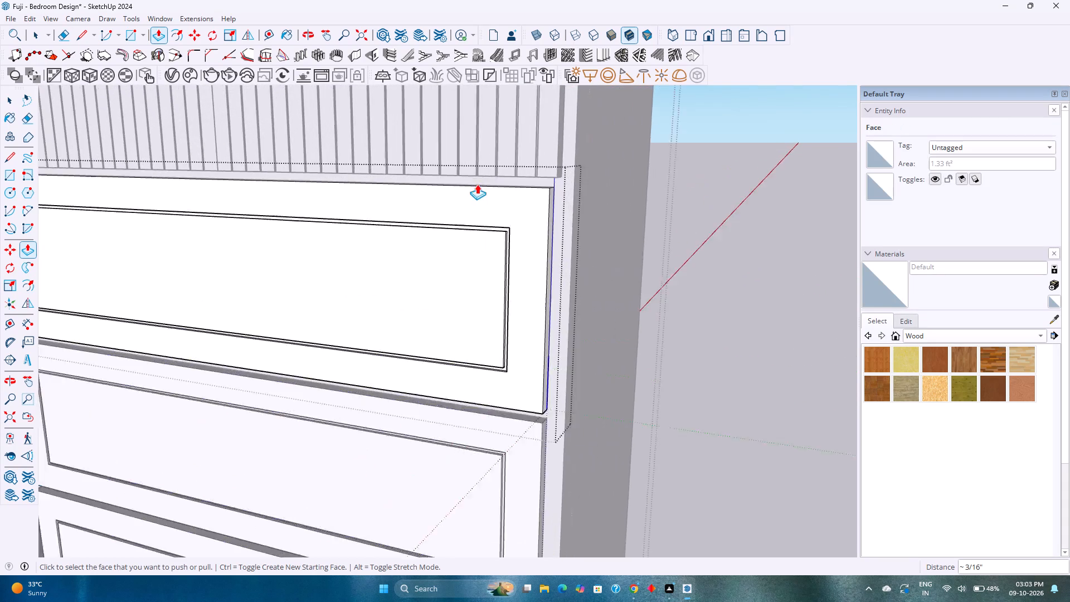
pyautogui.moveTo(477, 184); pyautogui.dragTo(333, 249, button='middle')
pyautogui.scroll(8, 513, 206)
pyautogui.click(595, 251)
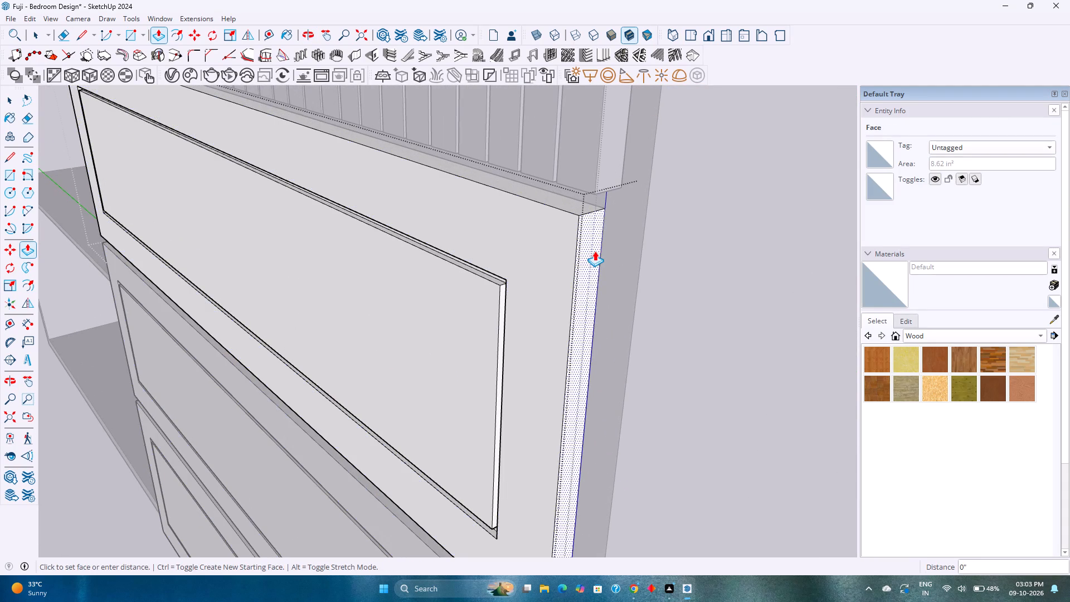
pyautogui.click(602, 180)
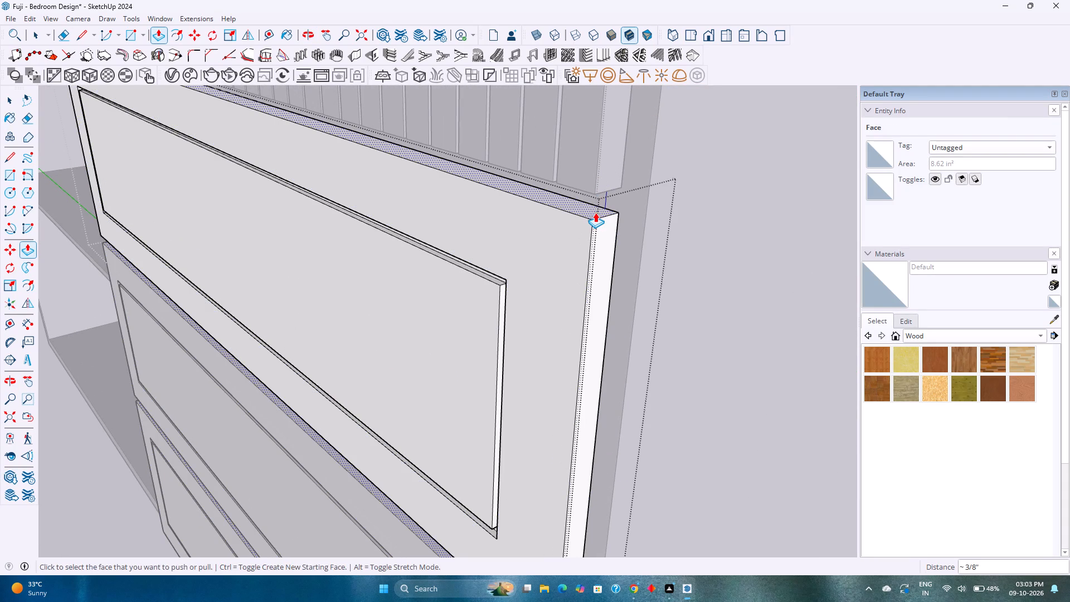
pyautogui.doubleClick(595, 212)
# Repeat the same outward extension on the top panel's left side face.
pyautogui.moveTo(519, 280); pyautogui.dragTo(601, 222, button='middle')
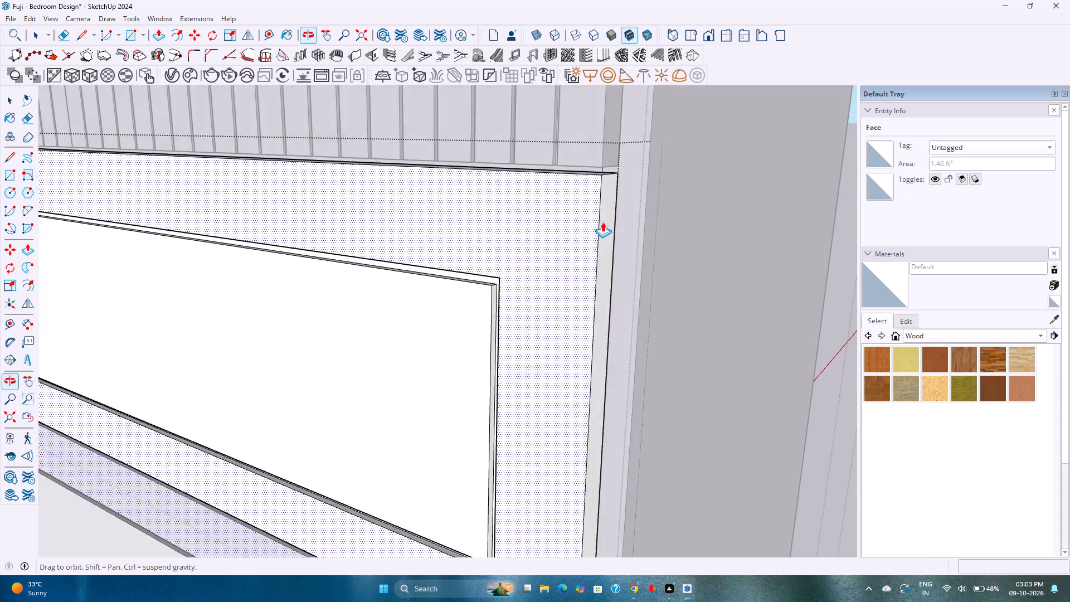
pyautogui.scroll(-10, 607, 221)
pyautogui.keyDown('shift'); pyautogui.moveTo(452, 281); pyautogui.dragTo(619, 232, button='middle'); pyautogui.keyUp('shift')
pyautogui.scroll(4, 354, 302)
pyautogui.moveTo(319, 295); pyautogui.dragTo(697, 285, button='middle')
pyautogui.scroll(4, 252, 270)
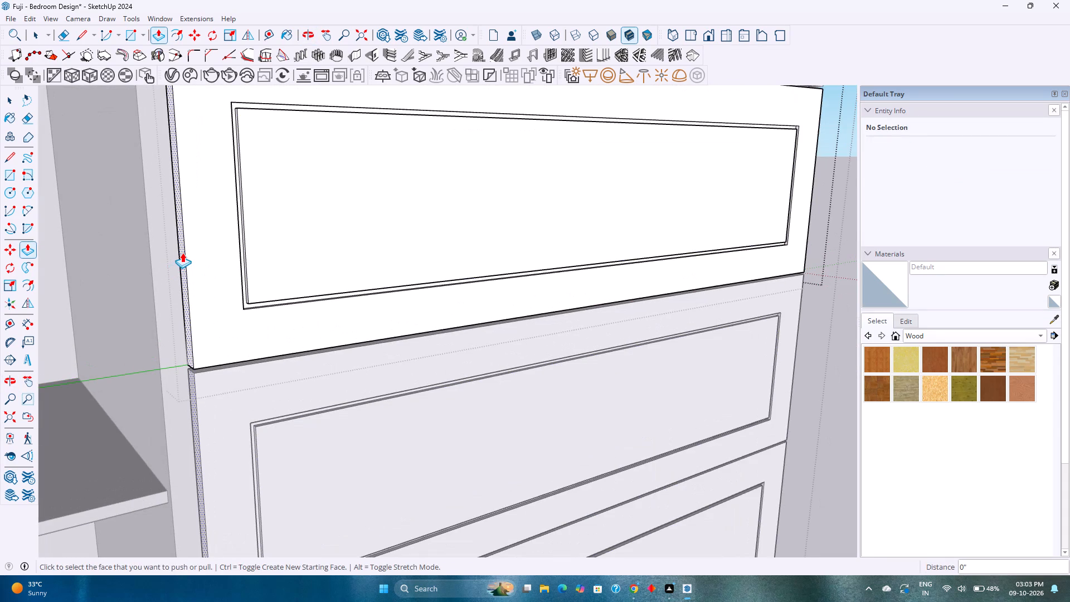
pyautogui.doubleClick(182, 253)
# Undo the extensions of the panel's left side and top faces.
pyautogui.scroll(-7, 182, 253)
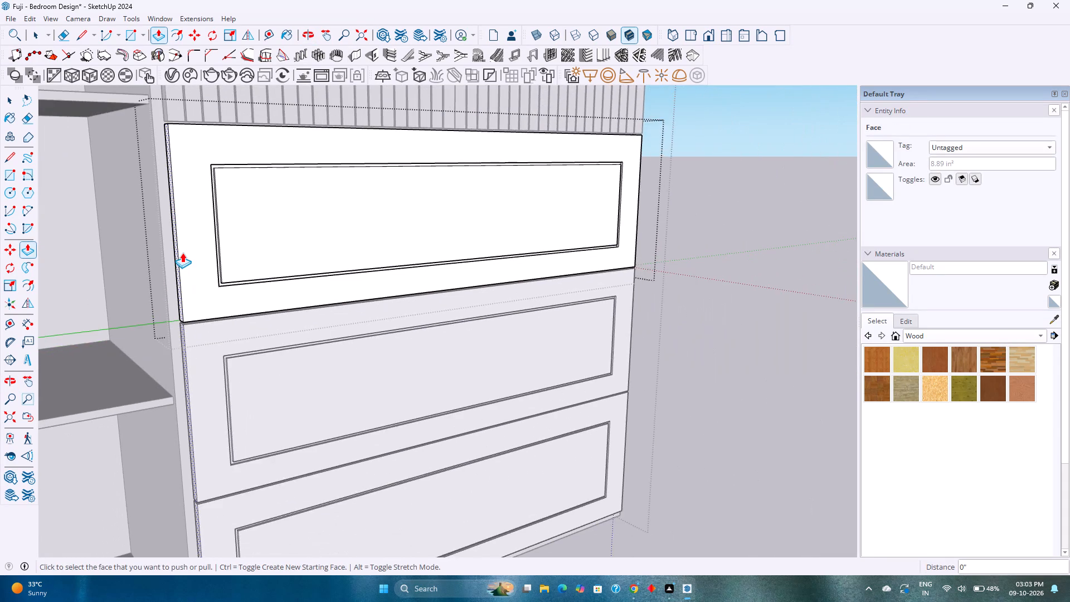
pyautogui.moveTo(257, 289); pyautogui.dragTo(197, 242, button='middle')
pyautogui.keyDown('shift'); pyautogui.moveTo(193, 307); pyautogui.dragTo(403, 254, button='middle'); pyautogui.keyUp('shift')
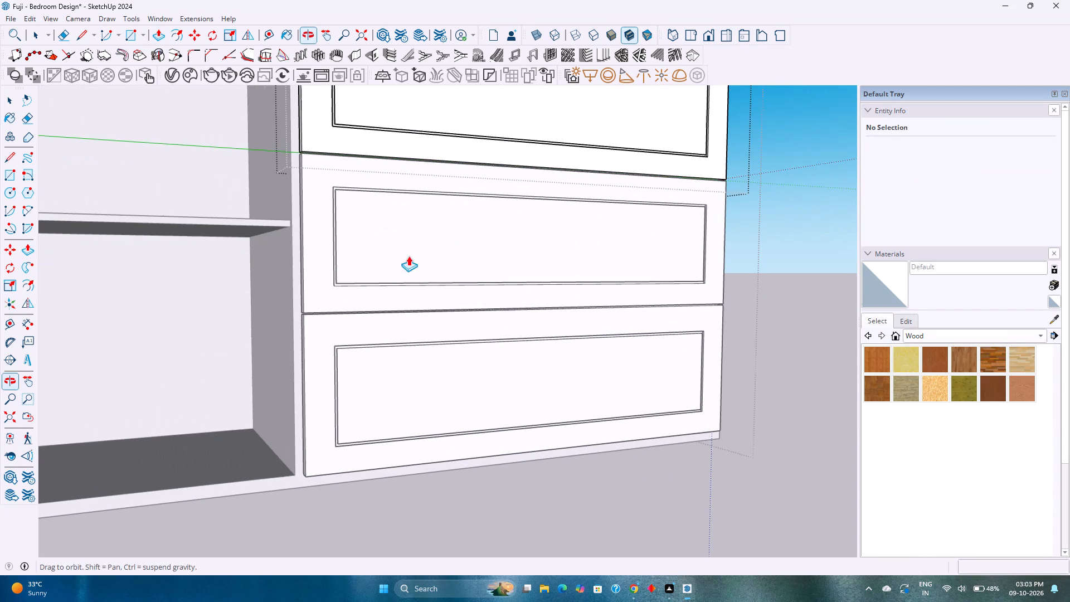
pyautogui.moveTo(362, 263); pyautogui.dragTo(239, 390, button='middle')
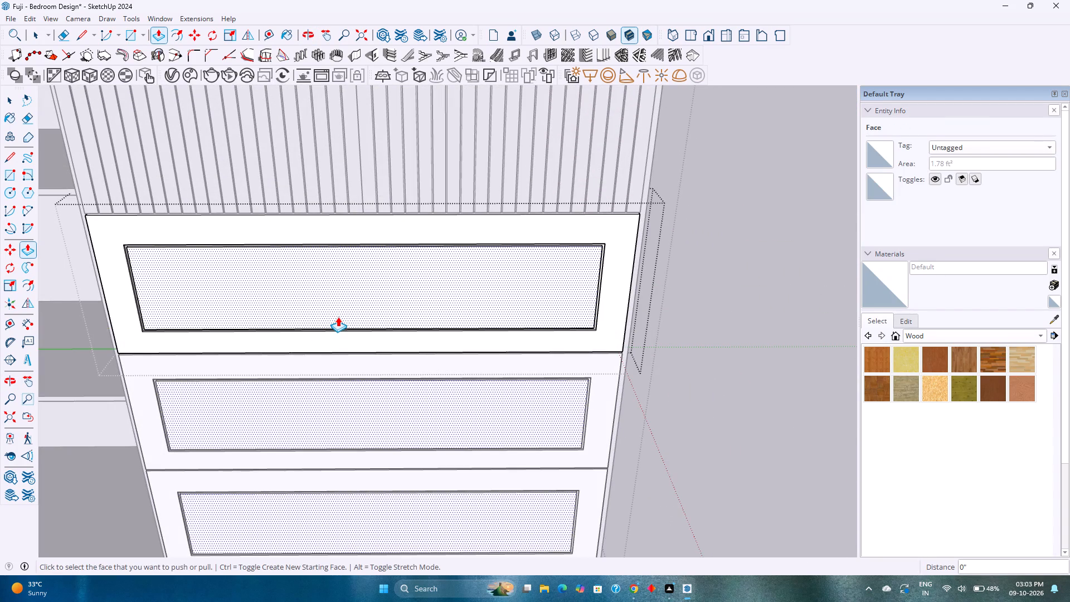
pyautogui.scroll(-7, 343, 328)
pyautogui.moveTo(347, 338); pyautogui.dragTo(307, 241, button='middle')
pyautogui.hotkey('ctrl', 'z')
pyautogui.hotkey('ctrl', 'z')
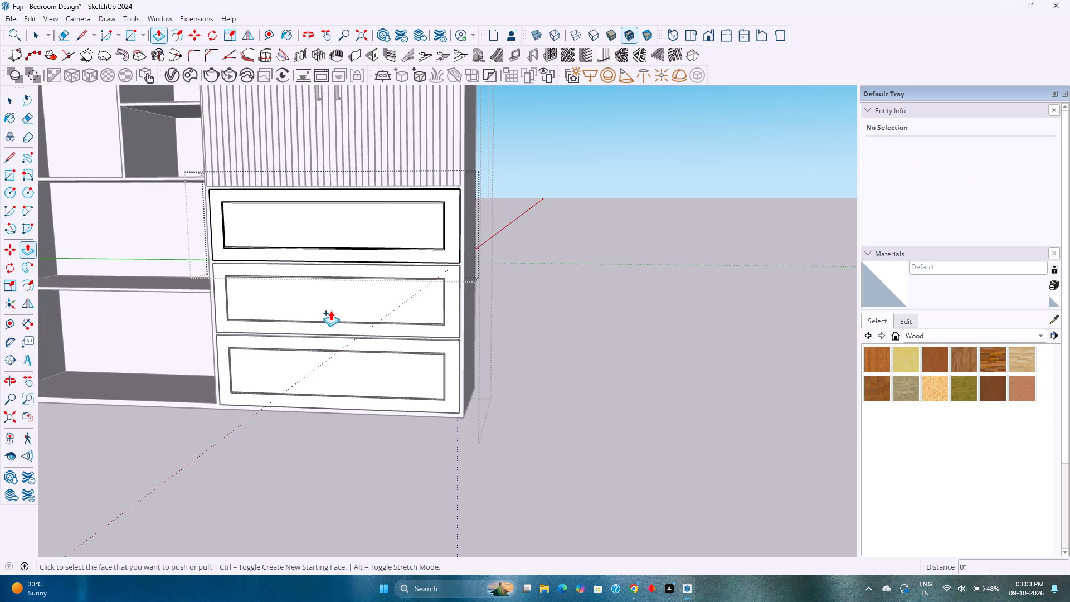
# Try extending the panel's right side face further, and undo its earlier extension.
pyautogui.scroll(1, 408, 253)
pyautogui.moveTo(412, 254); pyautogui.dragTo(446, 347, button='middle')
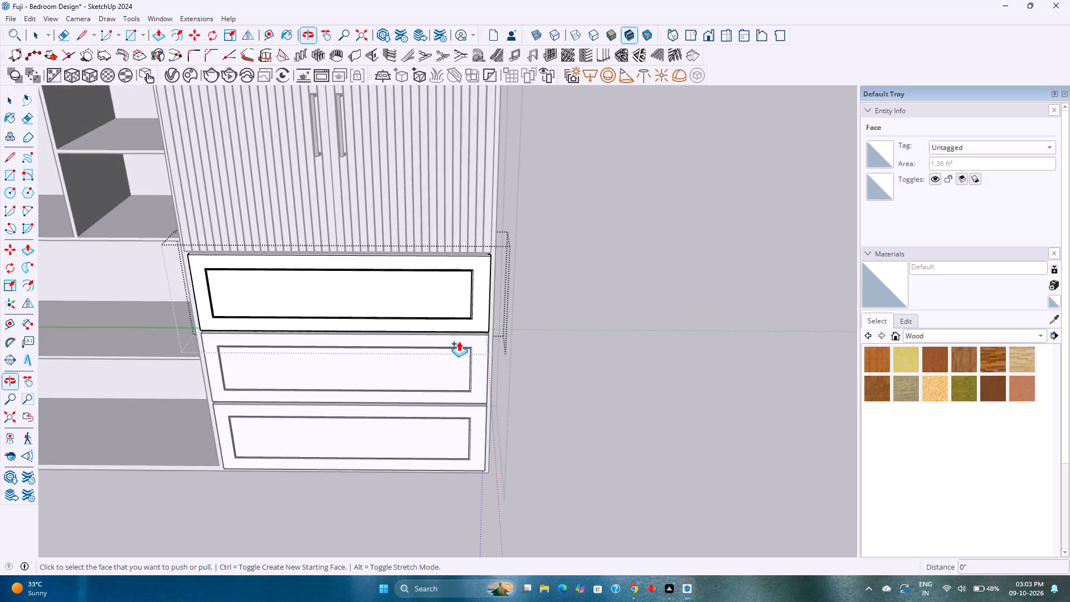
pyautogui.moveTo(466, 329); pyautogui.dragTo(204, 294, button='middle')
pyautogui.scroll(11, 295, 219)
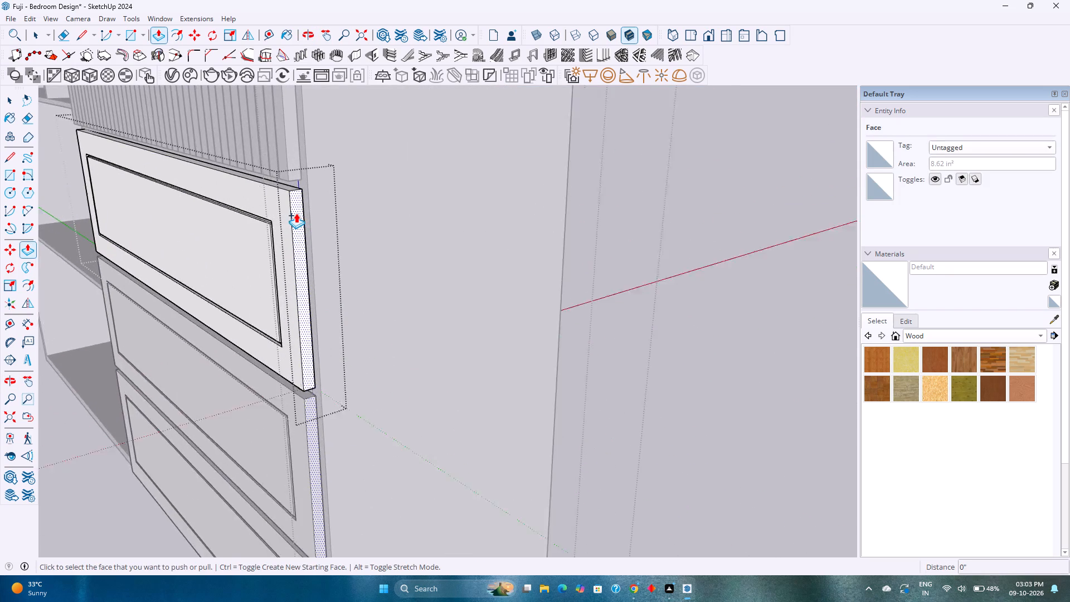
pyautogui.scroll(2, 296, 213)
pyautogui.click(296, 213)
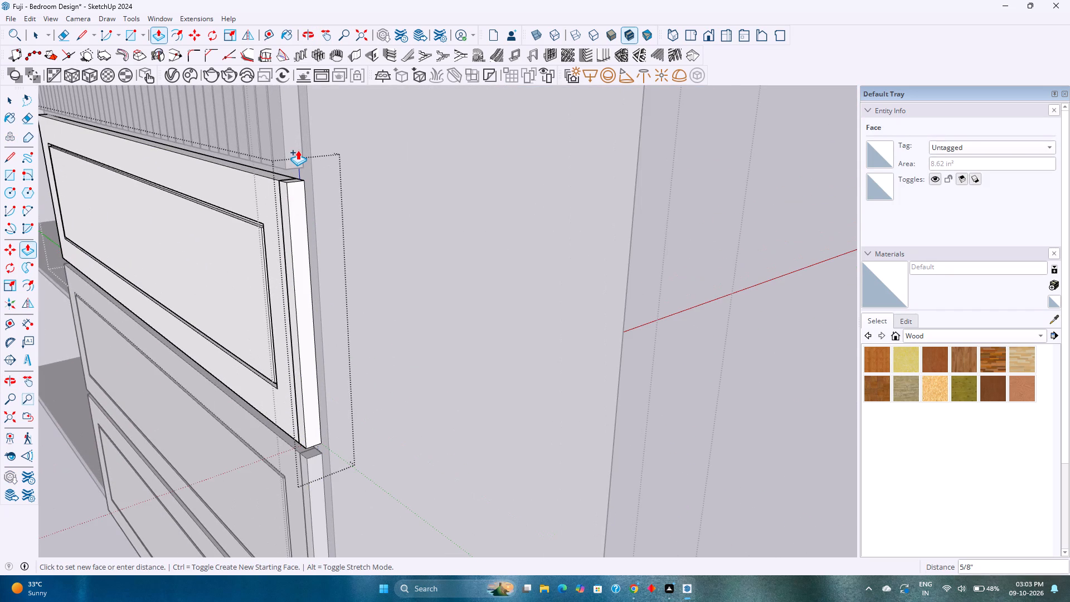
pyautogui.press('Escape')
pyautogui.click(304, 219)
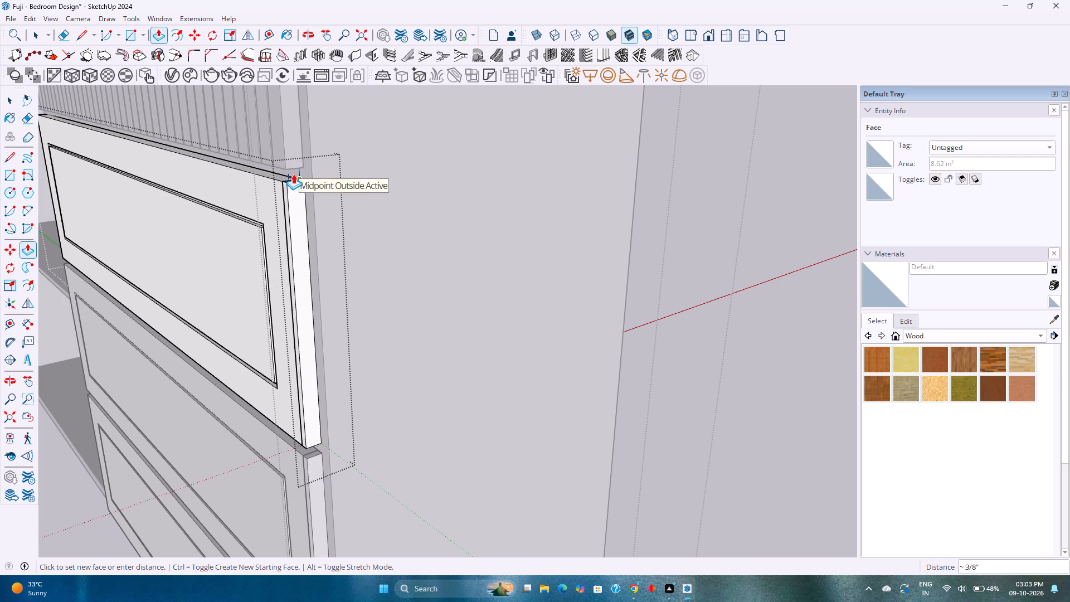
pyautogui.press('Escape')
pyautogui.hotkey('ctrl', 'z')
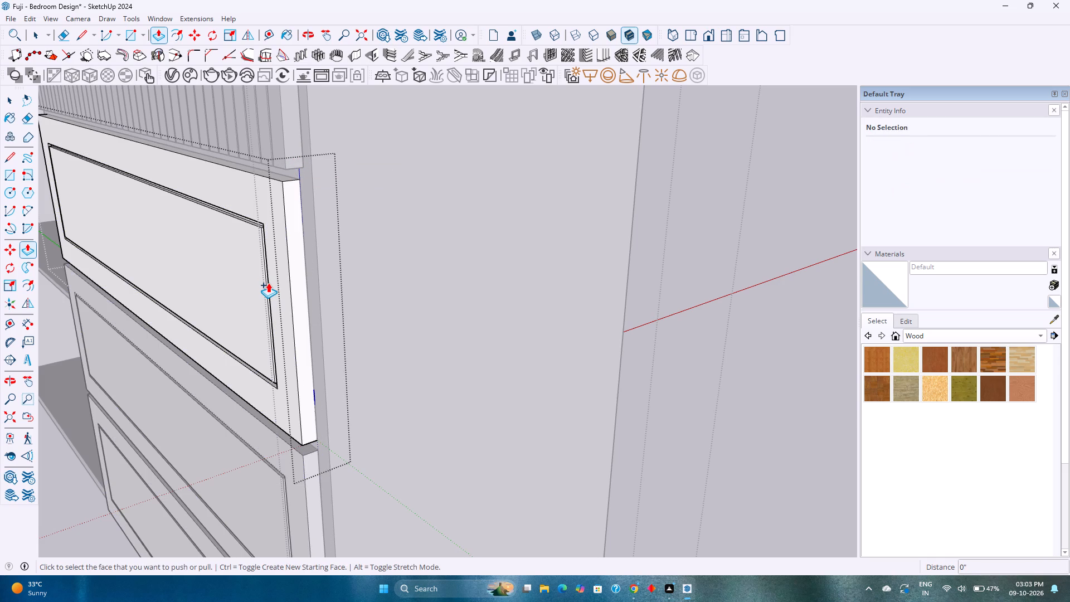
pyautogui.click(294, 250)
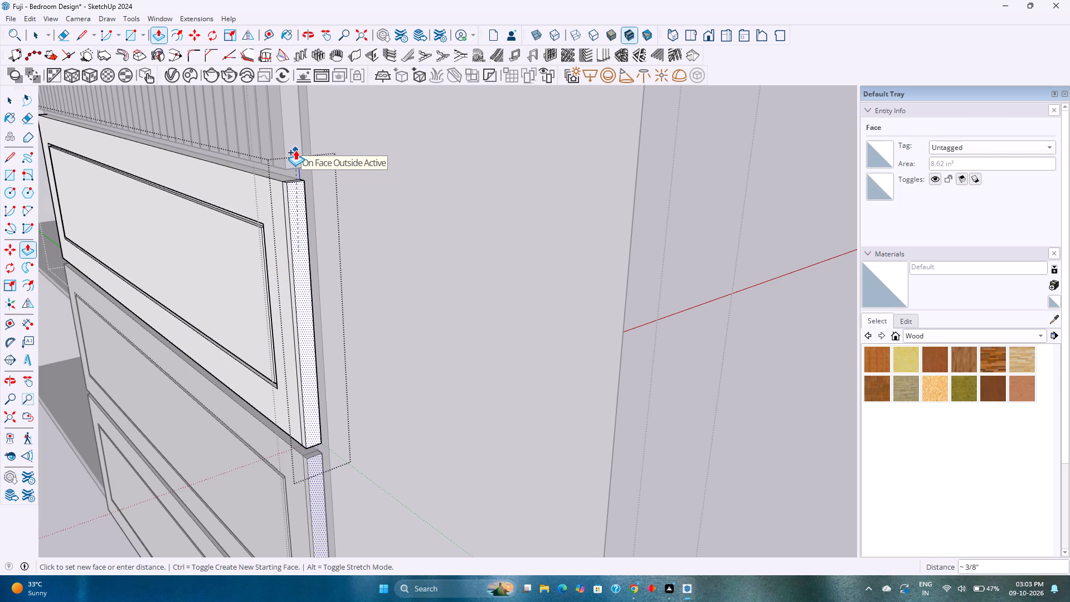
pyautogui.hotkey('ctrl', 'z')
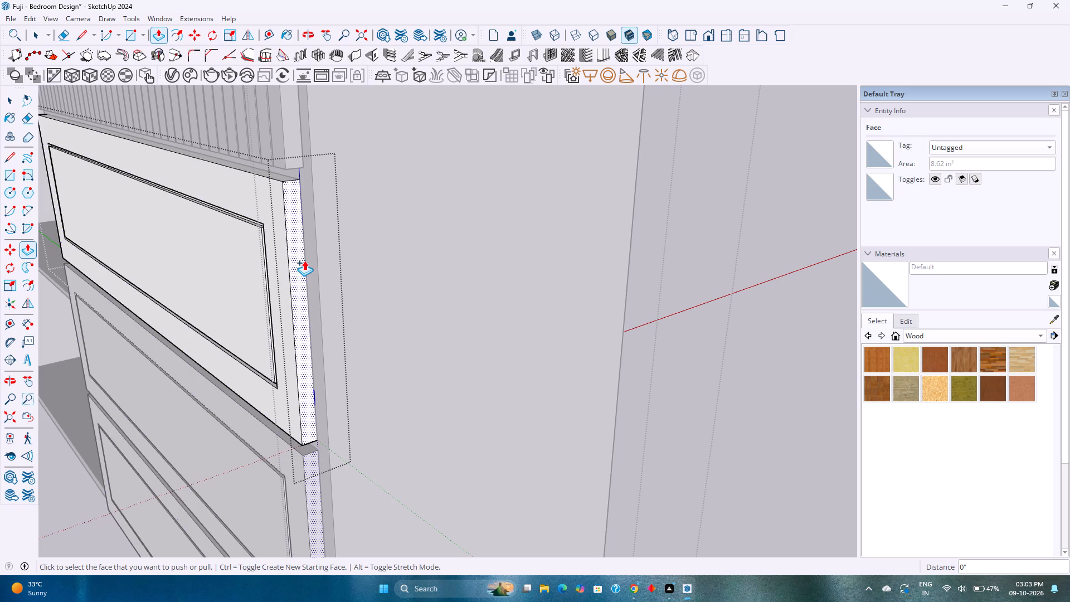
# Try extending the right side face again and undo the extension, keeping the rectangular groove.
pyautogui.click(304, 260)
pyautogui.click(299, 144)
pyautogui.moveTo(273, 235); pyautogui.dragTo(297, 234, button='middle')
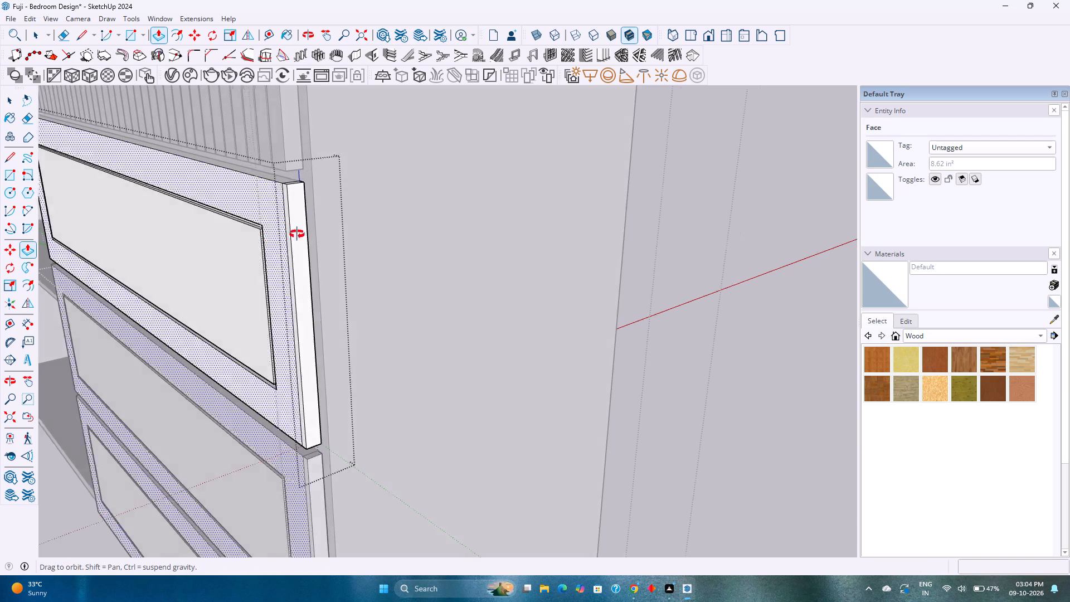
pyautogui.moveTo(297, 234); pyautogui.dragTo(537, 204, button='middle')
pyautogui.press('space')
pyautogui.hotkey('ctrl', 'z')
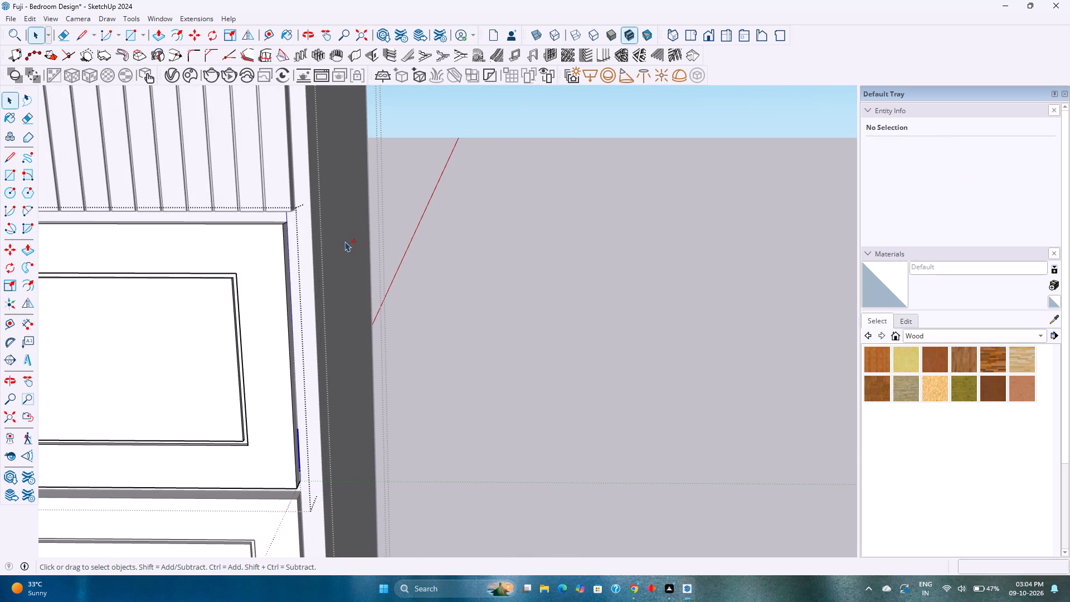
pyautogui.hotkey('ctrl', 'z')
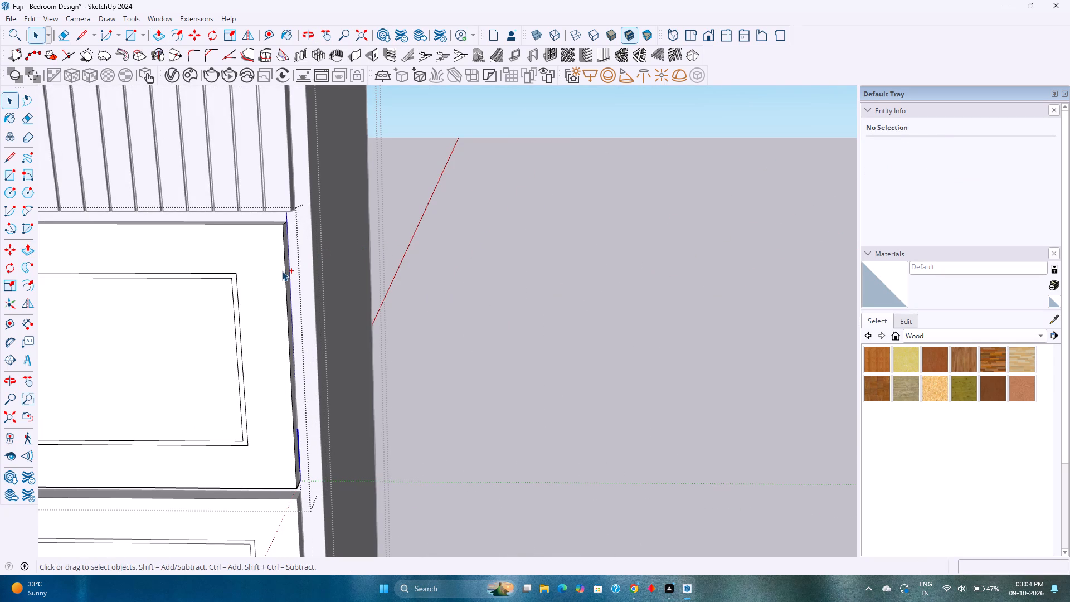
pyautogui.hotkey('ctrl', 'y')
# Extend the top panel's right side face outward, partway over the front edge of the wardrobe's side board.
pyautogui.moveTo(309, 264); pyautogui.dragTo(247, 301, button='middle')
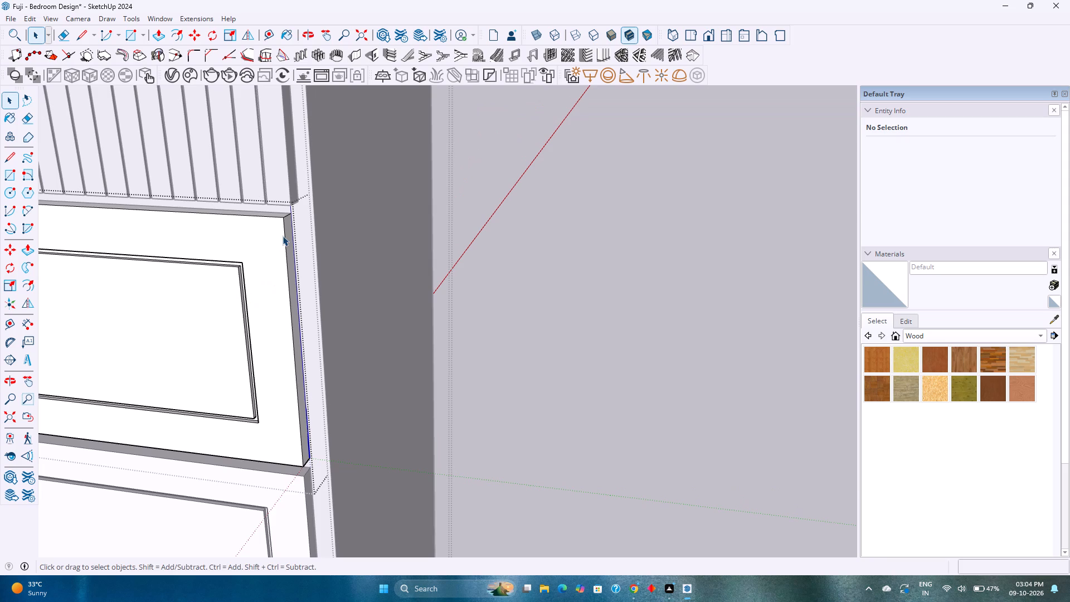
pyautogui.press('p')
pyautogui.scroll(8, 294, 225)
pyautogui.click(286, 229)
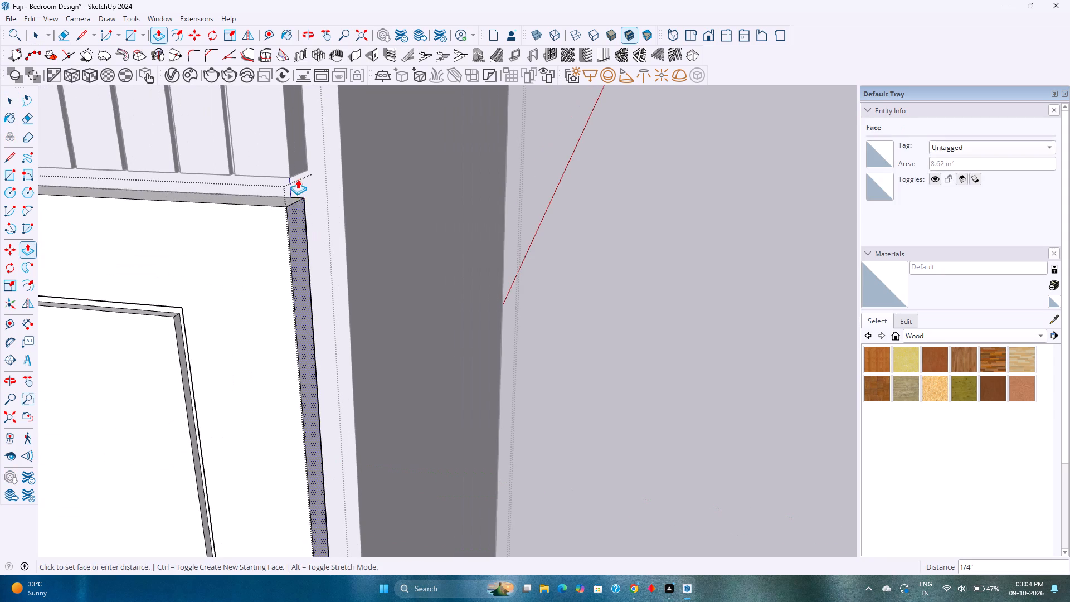
pyautogui.click(296, 174)
# Repeat the same outward extension on the top panel's left side face.
pyautogui.scroll(-5, 247, 265)
pyautogui.keyDown('shift'); pyautogui.moveTo(245, 268); pyautogui.dragTo(529, 280, button='middle'); pyautogui.keyUp('shift')
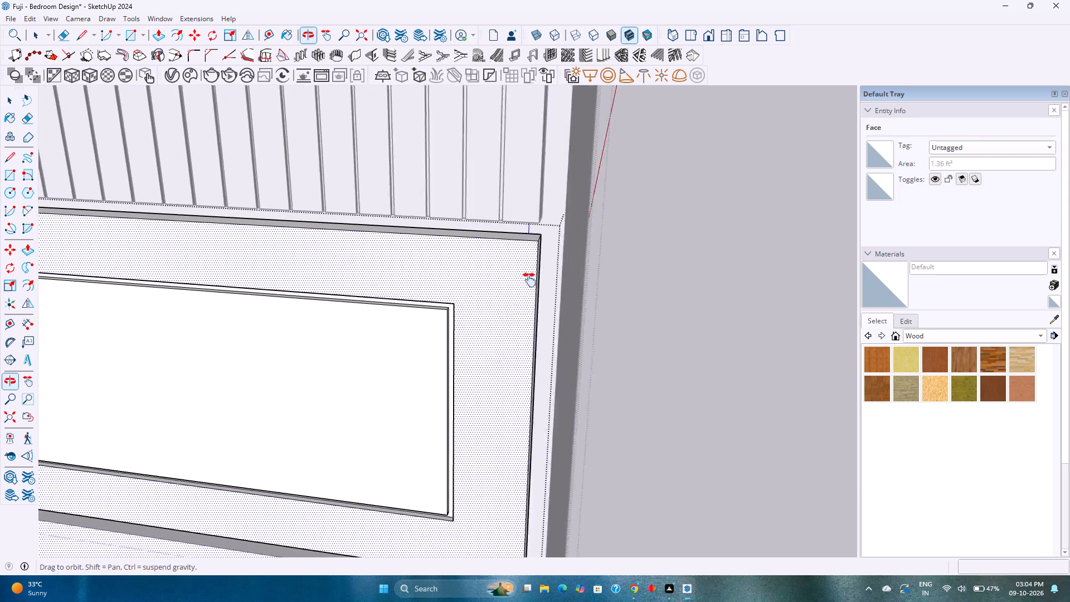
pyautogui.keyDown('shift'); pyautogui.moveTo(529, 280); pyautogui.dragTo(585, 284, button='middle'); pyautogui.keyUp('shift')
pyautogui.scroll(-10, 473, 284)
pyautogui.keyDown('shift'); pyautogui.moveTo(281, 300); pyautogui.dragTo(668, 328, button='middle'); pyautogui.keyUp('shift')
pyautogui.moveTo(499, 314); pyautogui.dragTo(643, 321, button='middle')
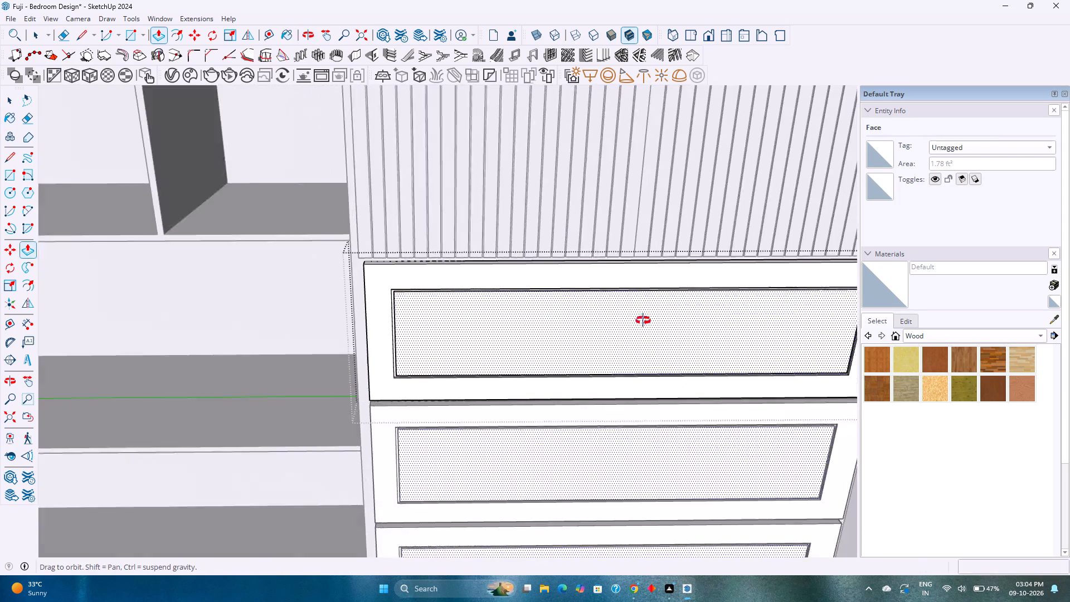
pyautogui.moveTo(643, 321); pyautogui.dragTo(794, 301, button='middle')
pyautogui.scroll(10, 366, 287)
pyautogui.doubleClick(417, 276)
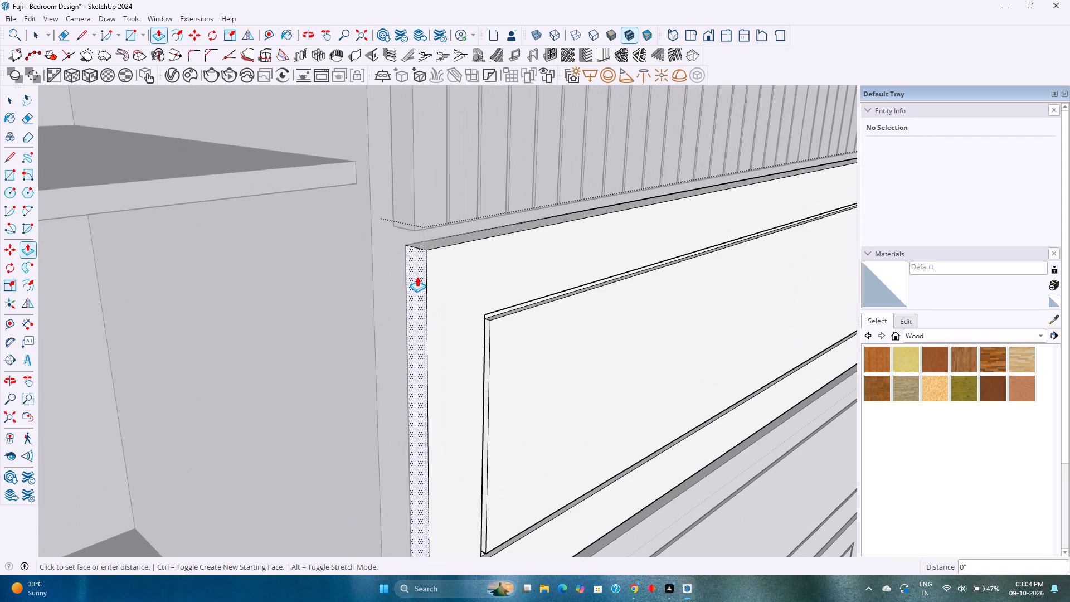
# Extend the top face of the uppermost front panel upward by 1/8".
pyautogui.scroll(3, 437, 245)
pyautogui.click(437, 245)
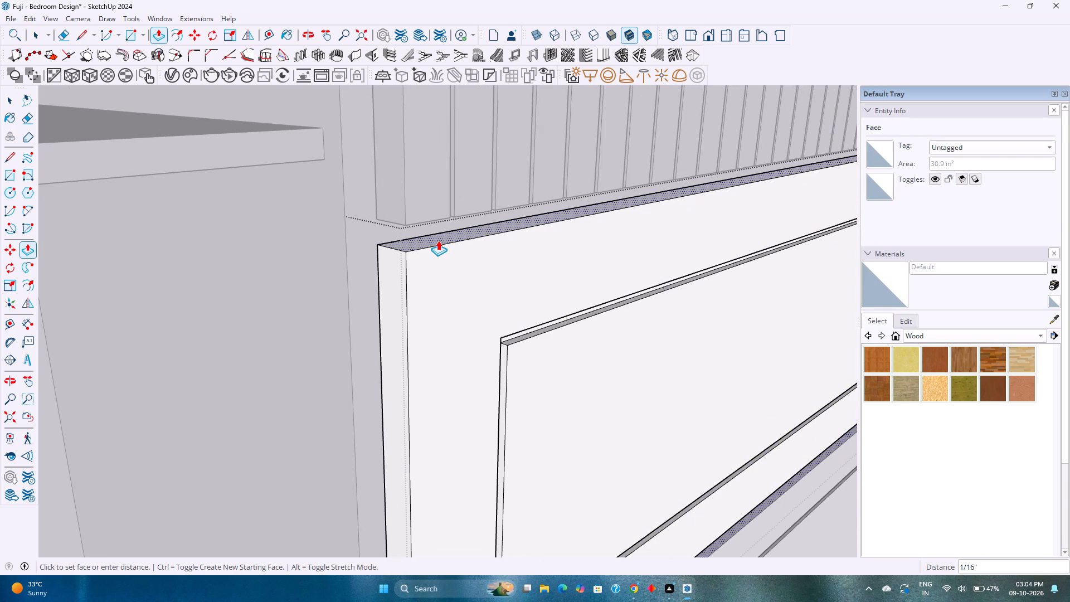
pyautogui.click(438, 237)
# Repeat the same 1/8" outward extension on the uppermost panel's bottom face.
pyautogui.scroll(-6, 438, 237)
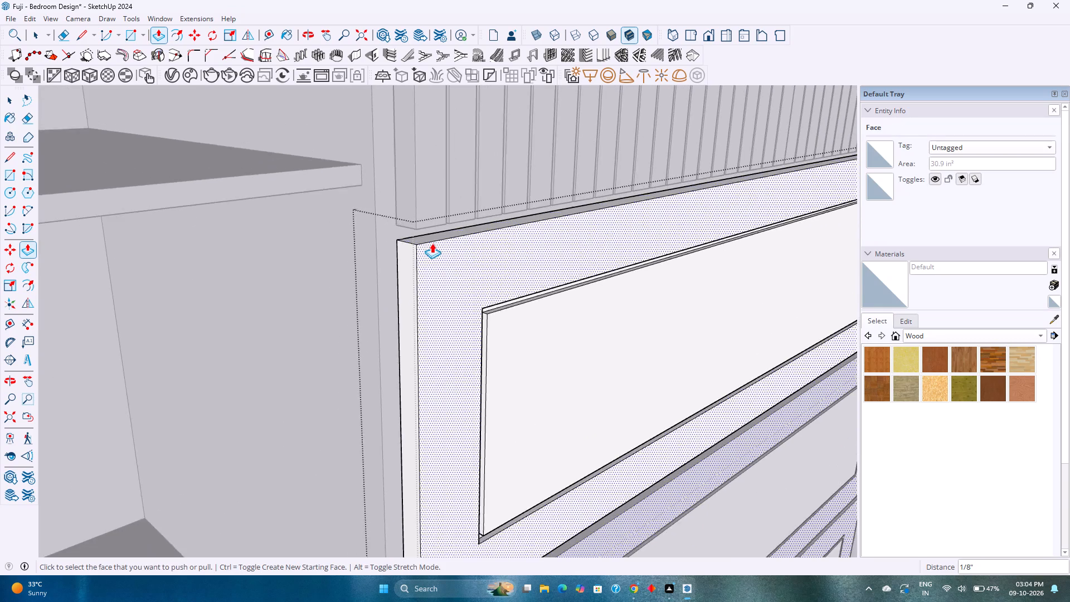
pyautogui.scroll(-10, 432, 243)
pyautogui.keyDown('shift'); pyautogui.moveTo(443, 399); pyautogui.dragTo(440, 322, button='middle'); pyautogui.keyUp('shift')
pyautogui.scroll(11, 445, 359)
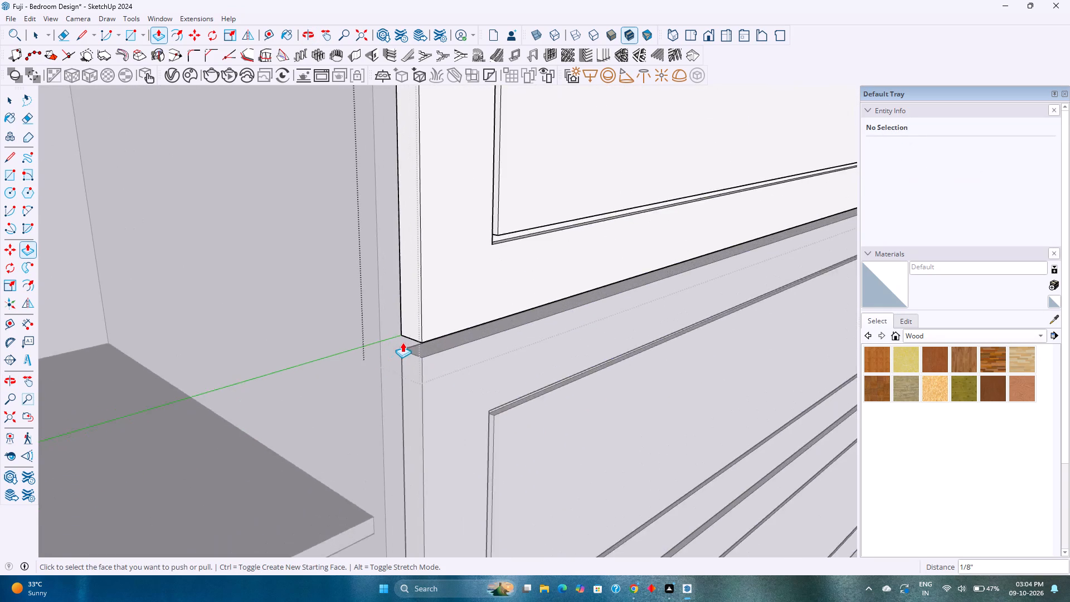
pyautogui.scroll(2, 402, 342)
pyautogui.moveTo(402, 342); pyautogui.dragTo(478, 282, button='middle')
pyautogui.scroll(6, 434, 335)
pyautogui.moveTo(434, 336); pyautogui.dragTo(456, 278, button='middle')
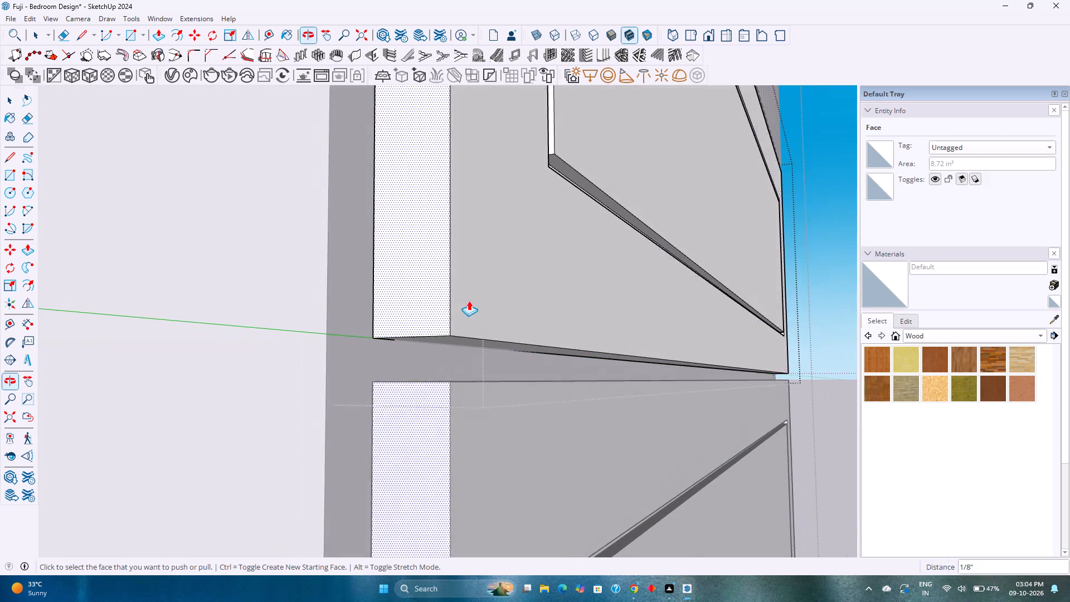
pyautogui.doubleClick(451, 342)
# Examine how the enlarged front panels cover the three lower openings, and finish editing the panel component.
pyautogui.scroll(-9, 451, 342)
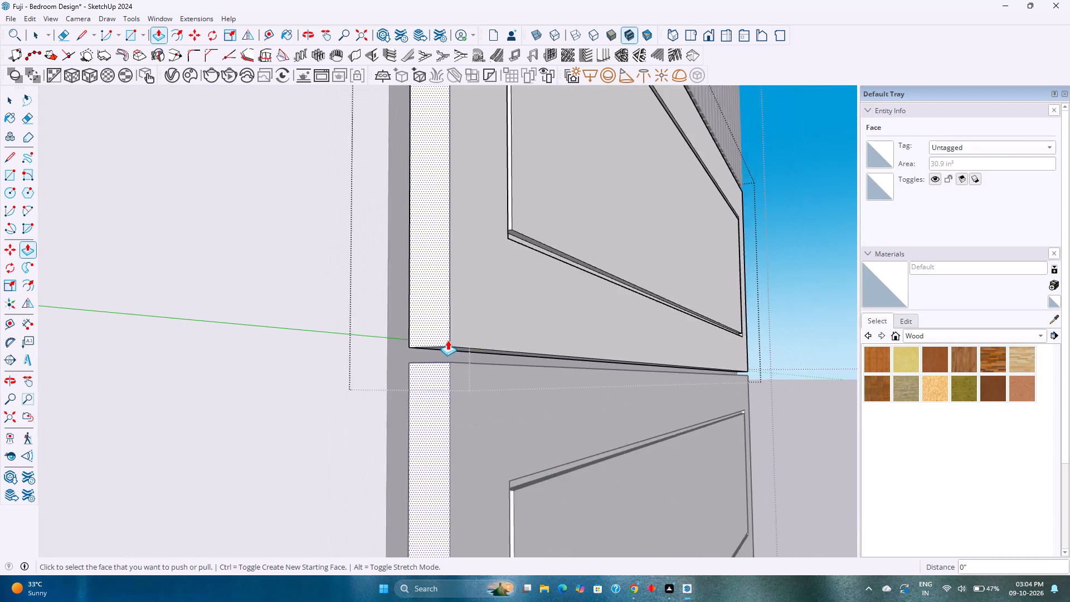
pyautogui.scroll(-14, 448, 340)
pyautogui.moveTo(466, 334); pyautogui.dragTo(339, 430, button='middle')
pyautogui.scroll(-5, 441, 394)
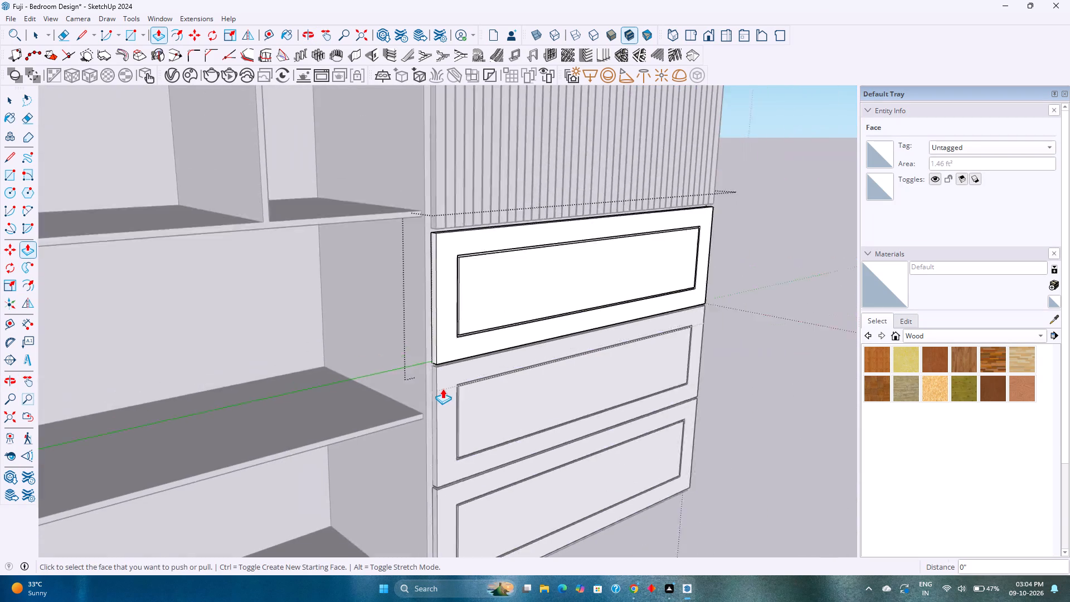
pyautogui.scroll(-12, 442, 389)
pyautogui.click(14, 413)
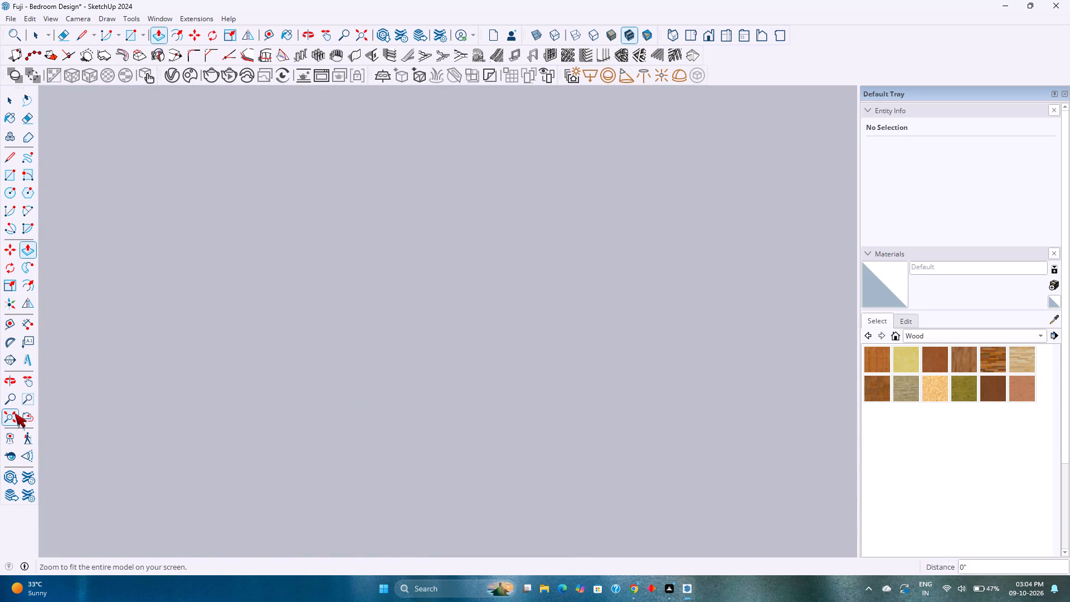
pyautogui.moveTo(441, 308); pyautogui.dragTo(0, 415, button='middle')
pyautogui.moveTo(517, 394); pyautogui.dragTo(426, 397, button='middle')
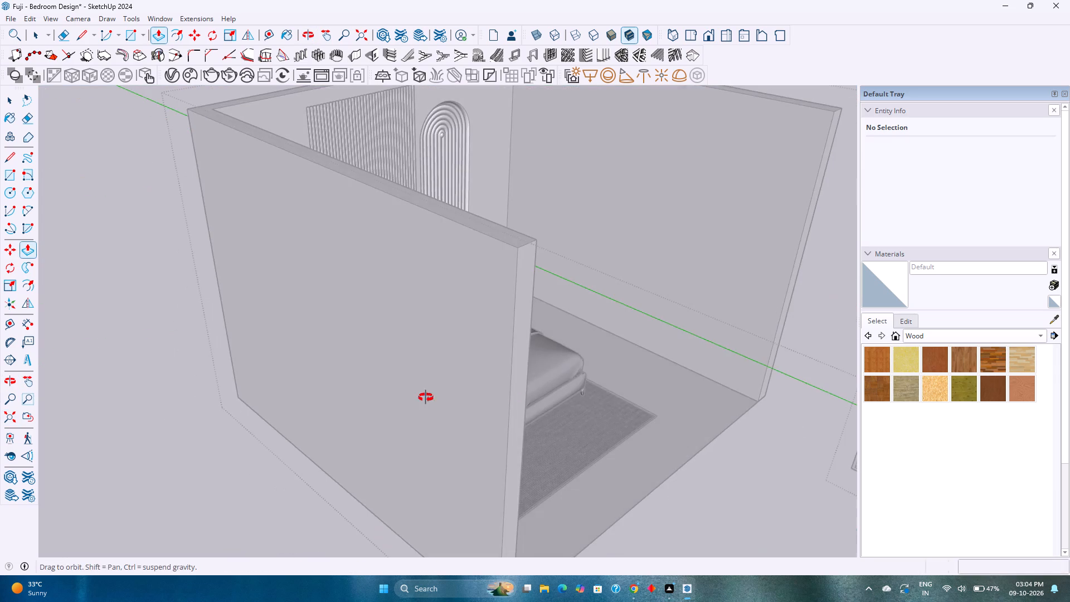
pyautogui.moveTo(426, 397); pyautogui.dragTo(541, 360, button='middle')
pyautogui.keyDown('shift'); pyautogui.moveTo(552, 356); pyautogui.dragTo(137, 334, button='middle'); pyautogui.keyUp('shift')
pyautogui.keyDown('shift'); pyautogui.moveTo(350, 371); pyautogui.dragTo(190, 334, button='middle'); pyautogui.keyUp('shift')
pyautogui.moveTo(215, 362); pyautogui.dragTo(233, 366, button='middle')
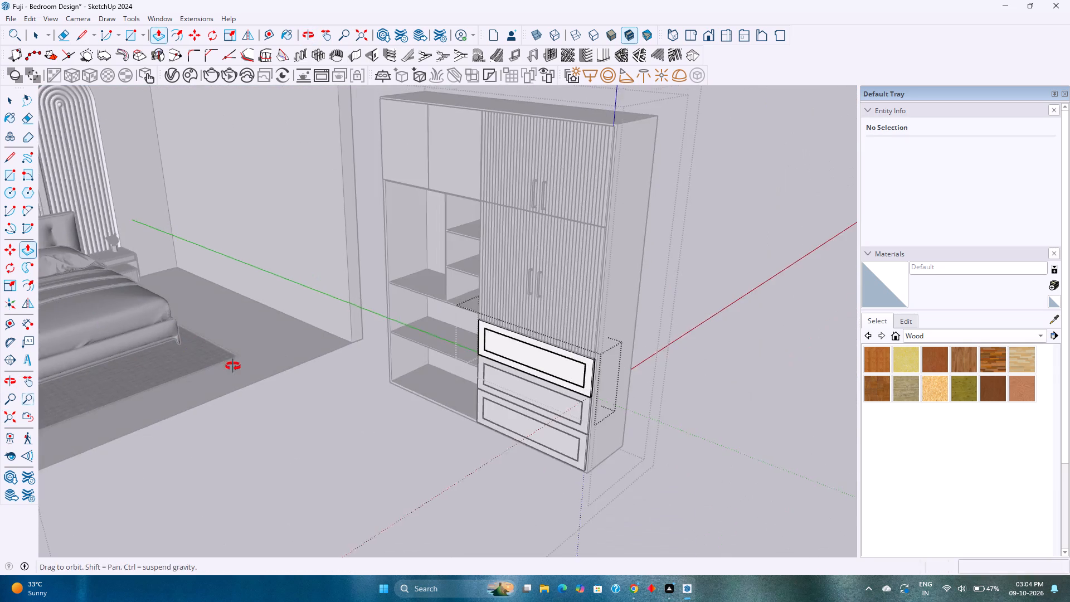
pyautogui.moveTo(233, 366); pyautogui.dragTo(478, 355, button='middle')
pyautogui.keyDown('shift'); pyautogui.moveTo(564, 337); pyautogui.dragTo(141, 376, button='middle'); pyautogui.keyUp('shift')
pyautogui.scroll(8, 560, 286)
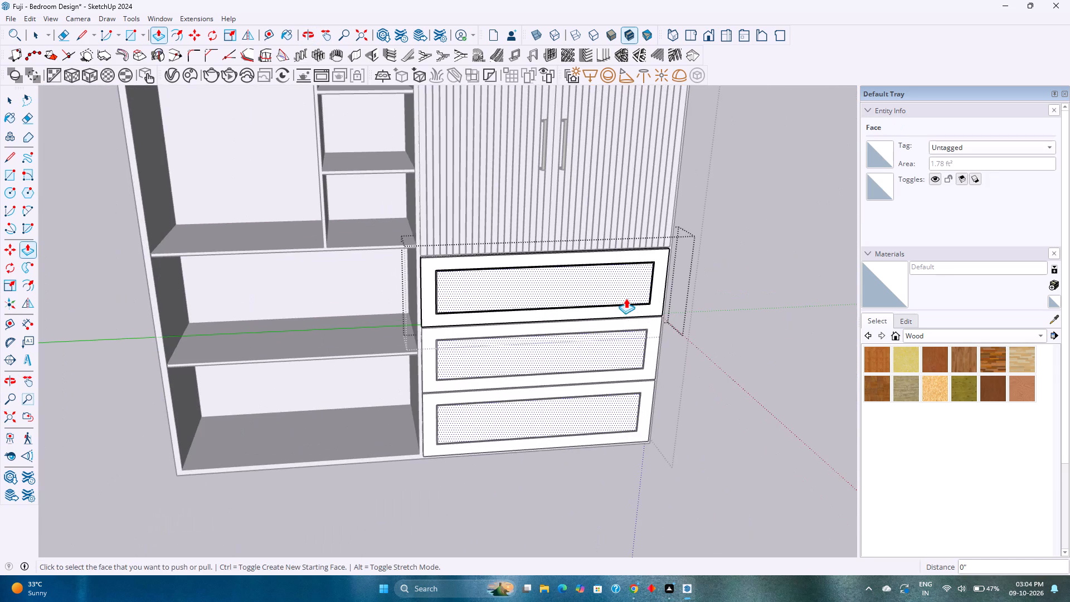
pyautogui.press('space')
pyautogui.scroll(8, 626, 298)
pyautogui.keyDown('shift'); pyautogui.moveTo(625, 301); pyautogui.dragTo(420, 340, button='middle'); pyautogui.keyUp('shift')
pyautogui.moveTo(417, 339); pyautogui.dragTo(430, 311, button='middle')
pyautogui.scroll(-6, 544, 322)
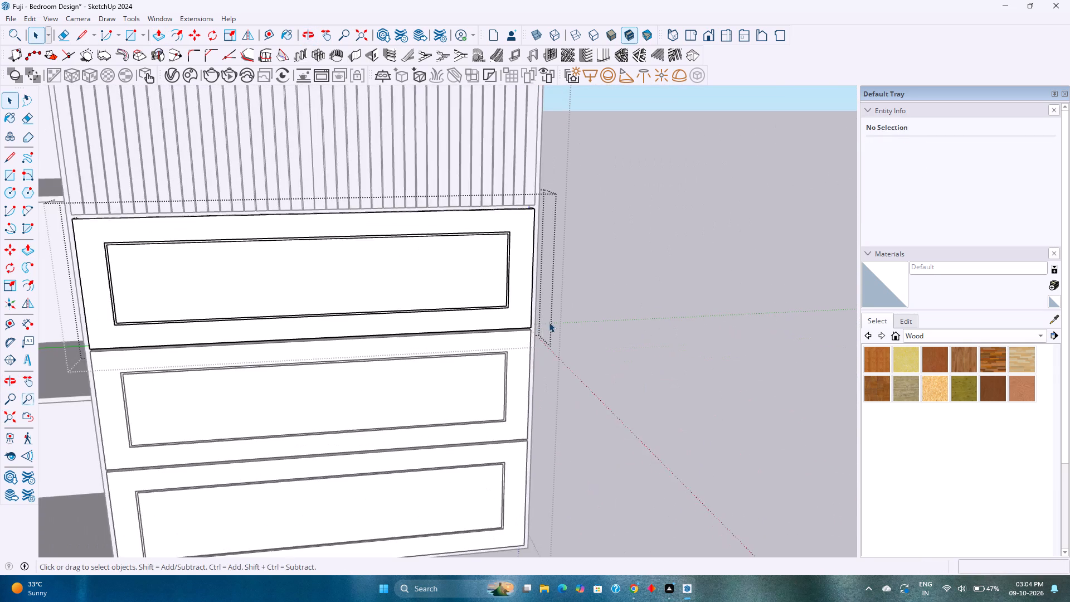
pyautogui.click(584, 348)
# Inside the wardrobe group, place a guide line 1/2" above the wardrobe's bottom front edge.
pyautogui.keyDown('shift'); pyautogui.moveTo(529, 406); pyautogui.dragTo(522, 314, button='middle'); pyautogui.keyUp('shift')
pyautogui.moveTo(558, 370); pyautogui.dragTo(387, 293, button='middle')
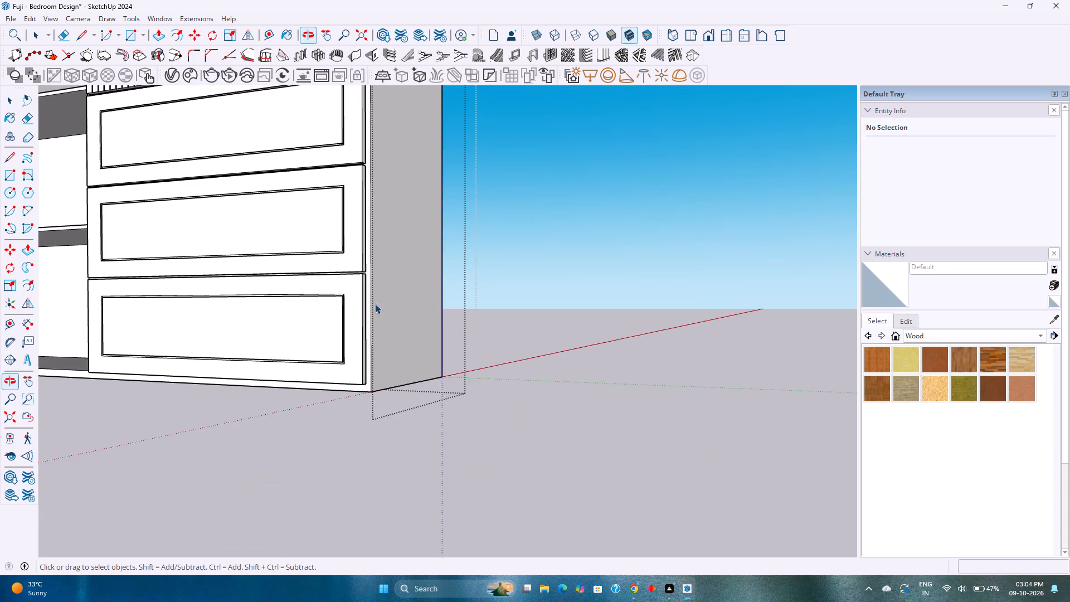
pyautogui.scroll(3, 346, 379)
pyautogui.keyDown('shift'); pyautogui.moveTo(342, 382); pyautogui.dragTo(439, 378, button='middle'); pyautogui.keyUp('shift')
pyautogui.scroll(13, 438, 389)
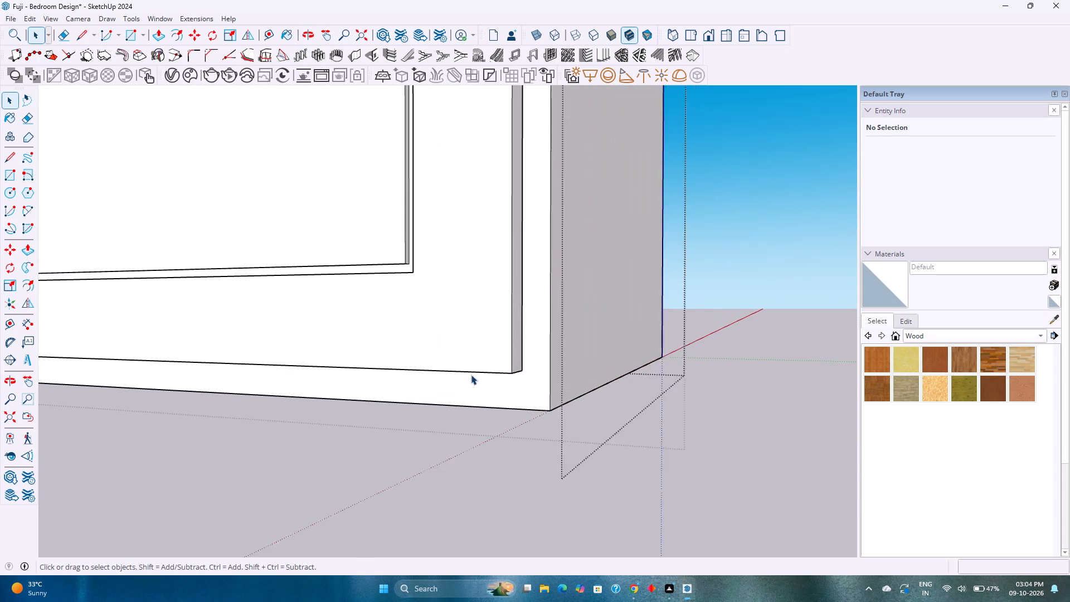
pyautogui.doubleClick(498, 409)
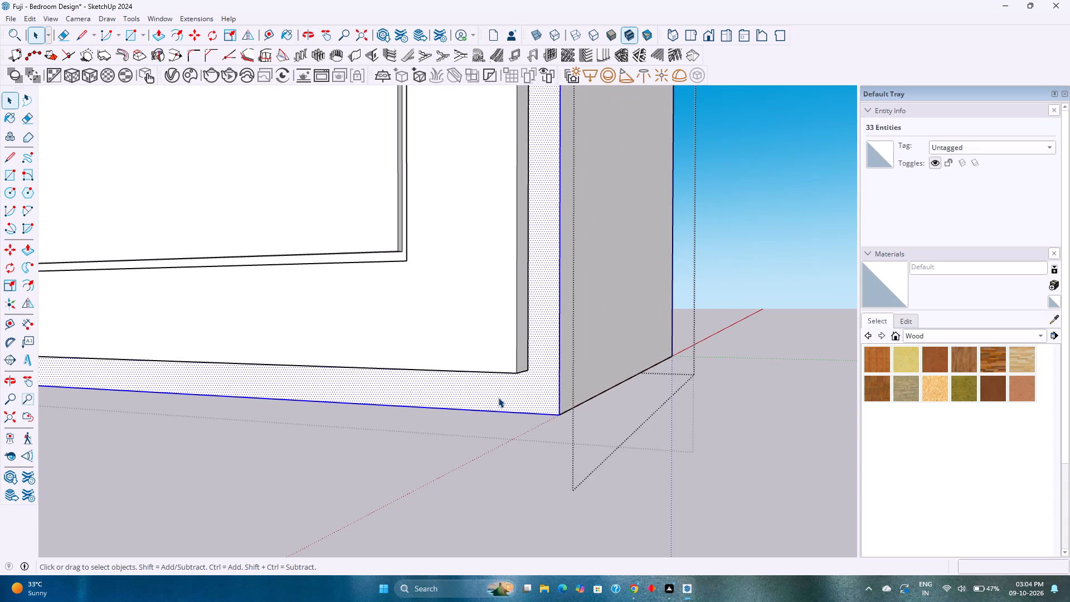
pyautogui.press('Escape')
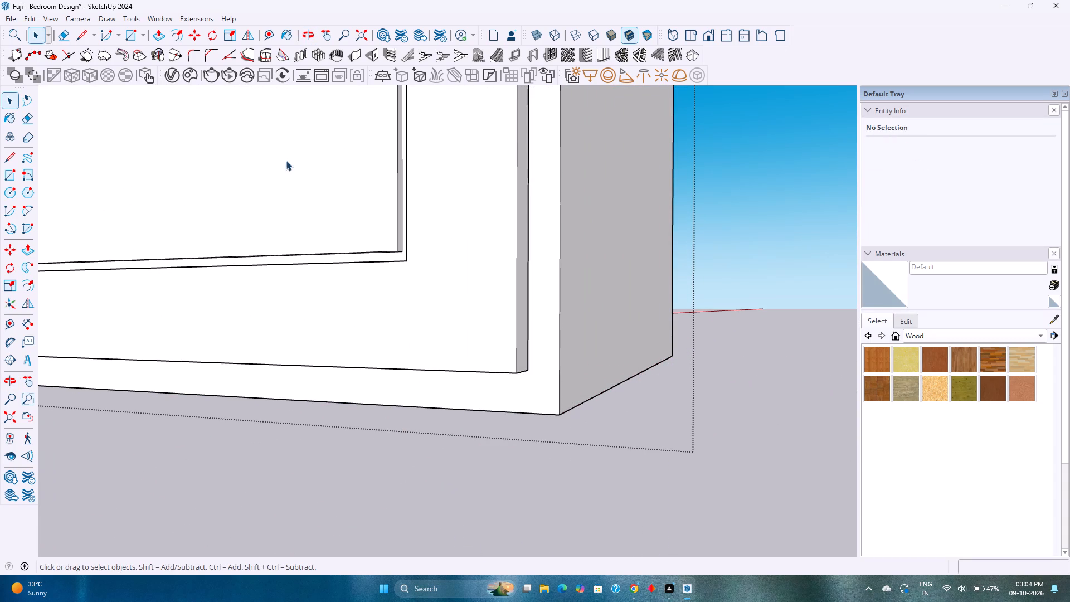
pyautogui.click(490, 323)
pyautogui.doubleClick(494, 323)
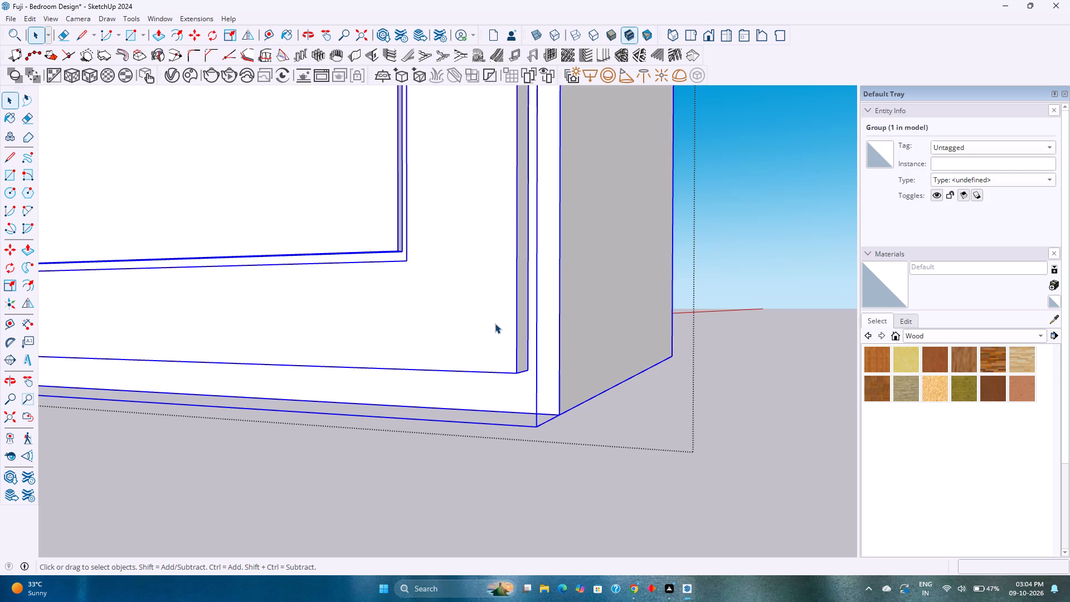
pyautogui.click(261, 29)
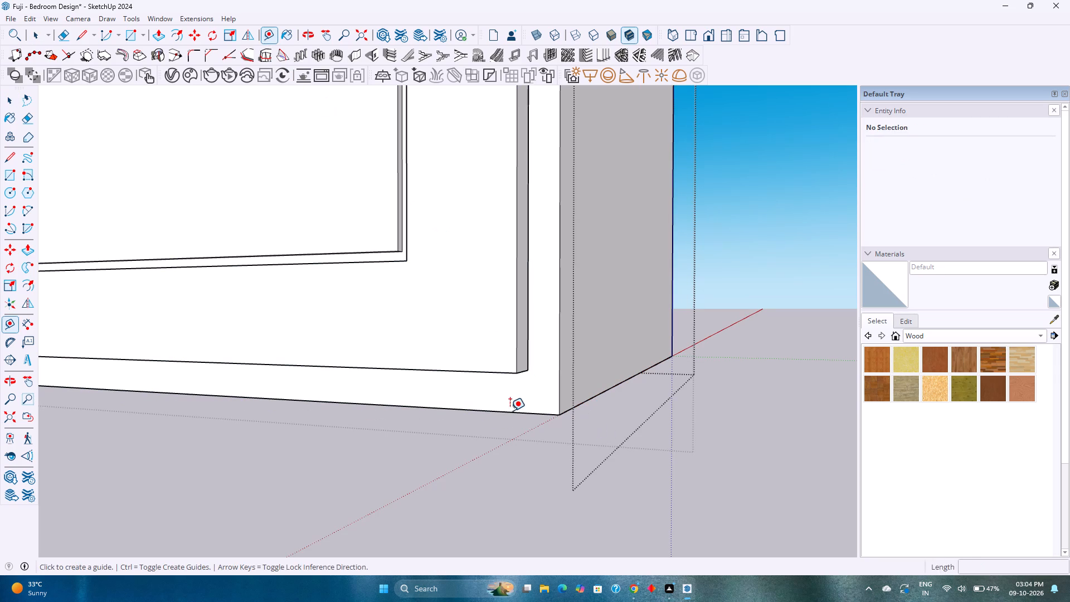
pyautogui.click(512, 411)
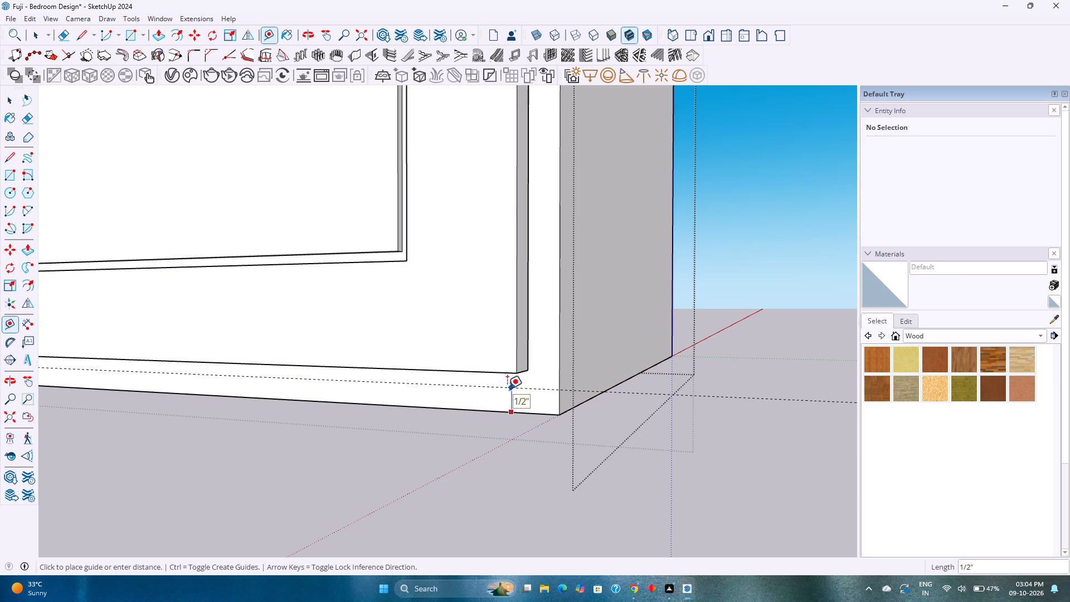
pyautogui.click(507, 389)
# Scale the lowest front panel vertically, stretching its bottom edge down to the guide line.
pyautogui.press('space')
pyautogui.click(492, 356)
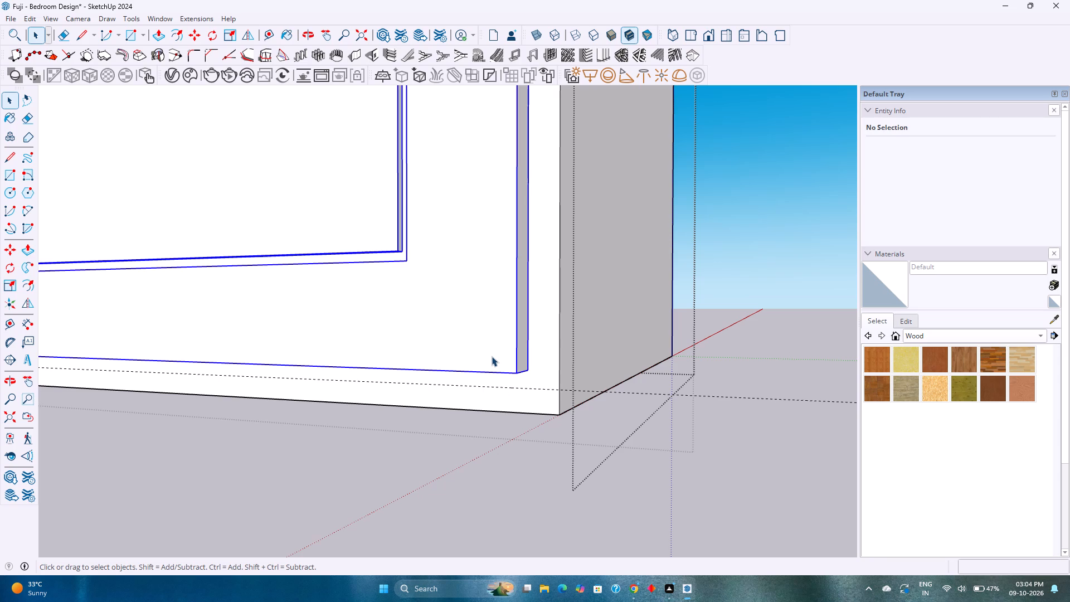
pyautogui.press('s')
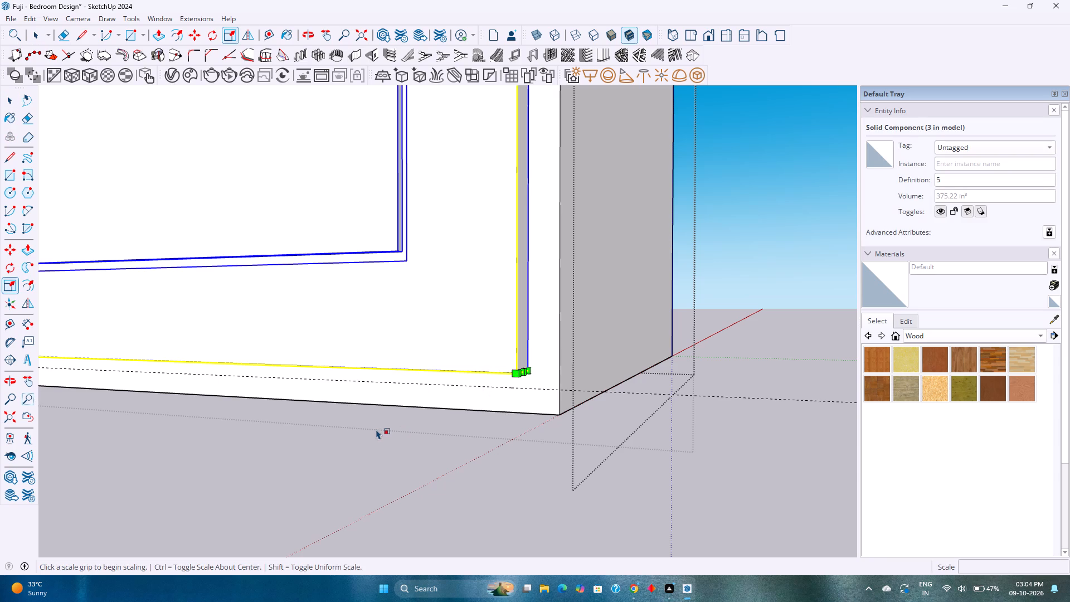
pyautogui.keyDown('shift'); pyautogui.moveTo(376, 429); pyautogui.dragTo(947, 394, button='middle'); pyautogui.keyUp('shift')
pyautogui.scroll(-2, 451, 418)
pyautogui.scroll(4, 242, 373)
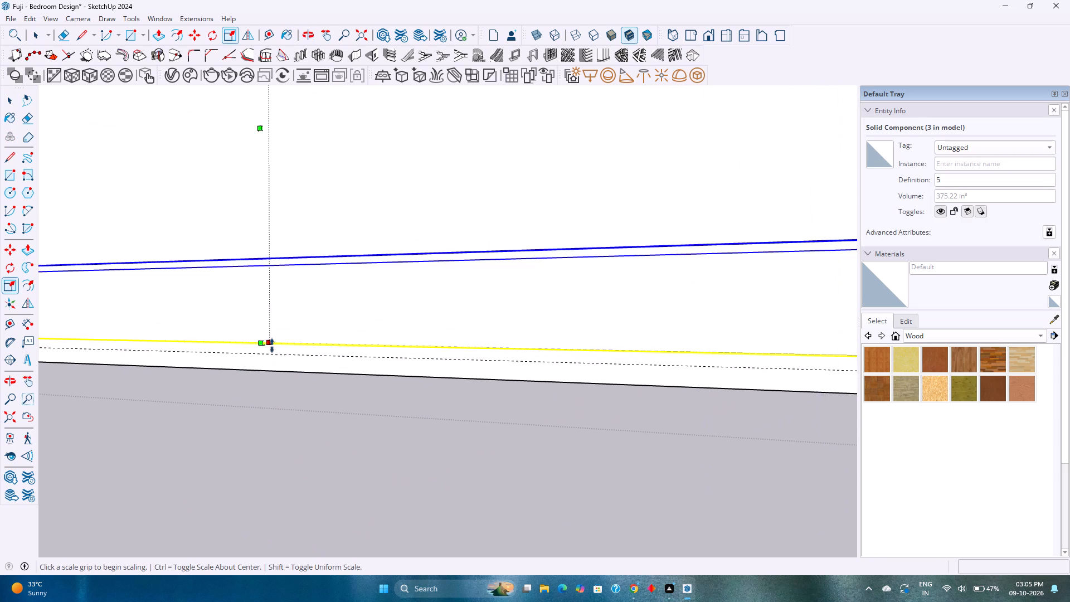
pyautogui.scroll(8, 272, 346)
pyautogui.click(266, 331)
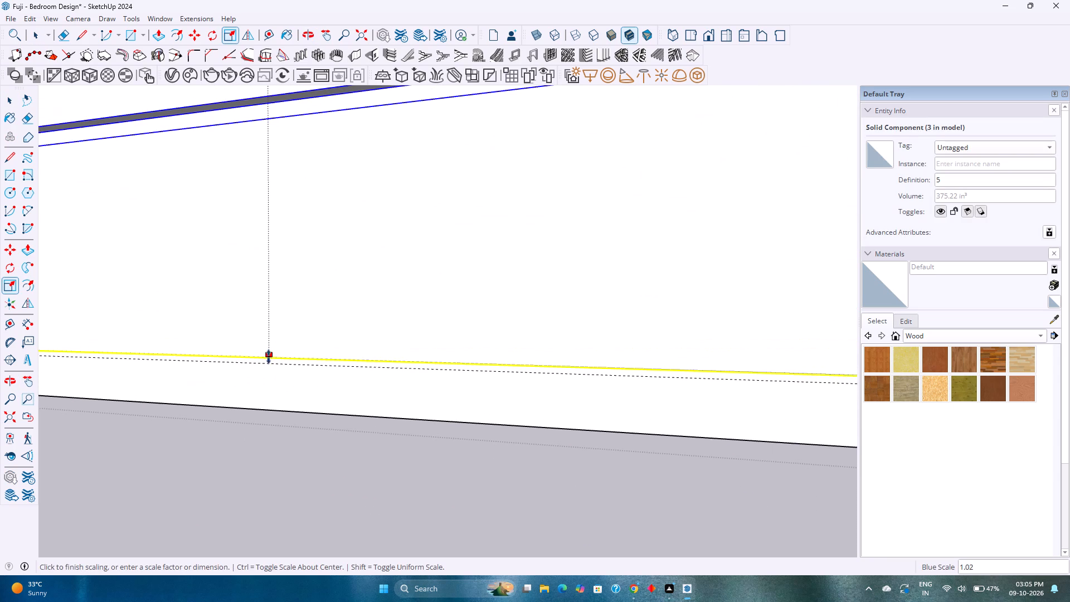
pyautogui.scroll(-9, 273, 363)
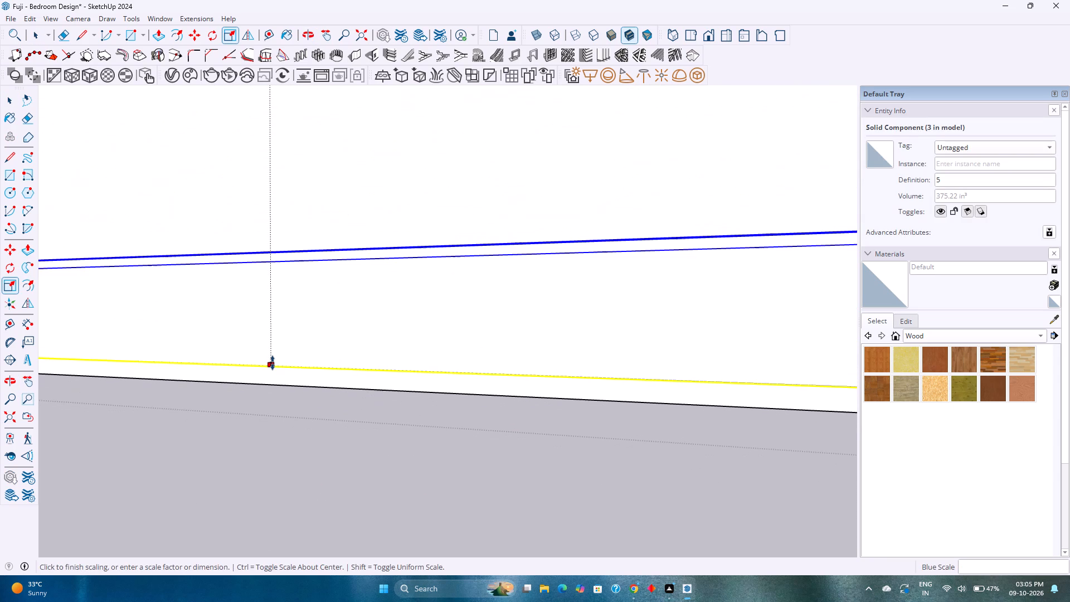
pyautogui.scroll(-13, 273, 363)
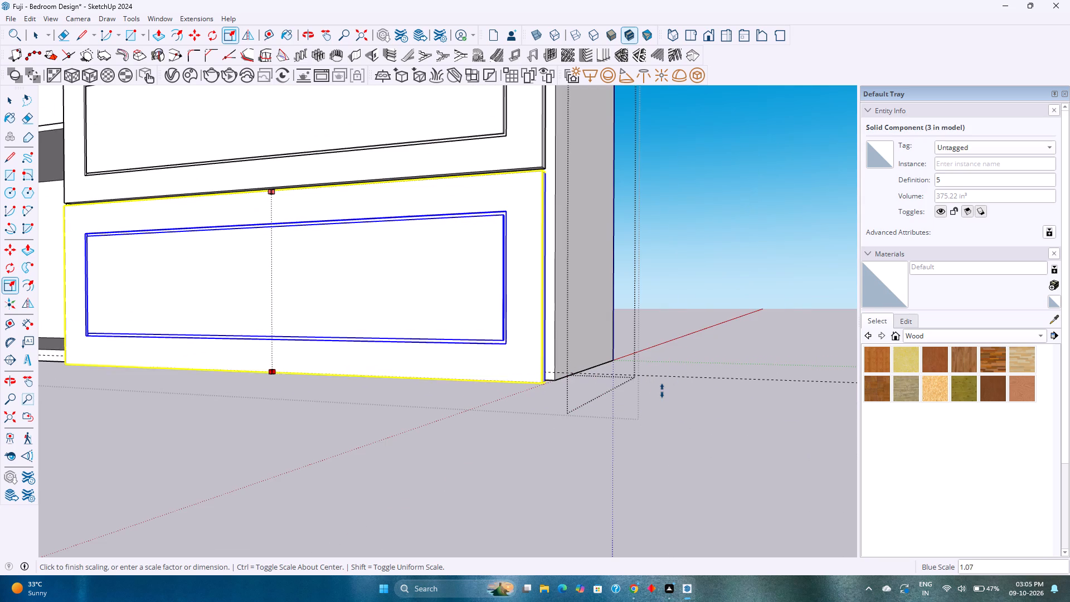
pyautogui.scroll(6, 483, 390)
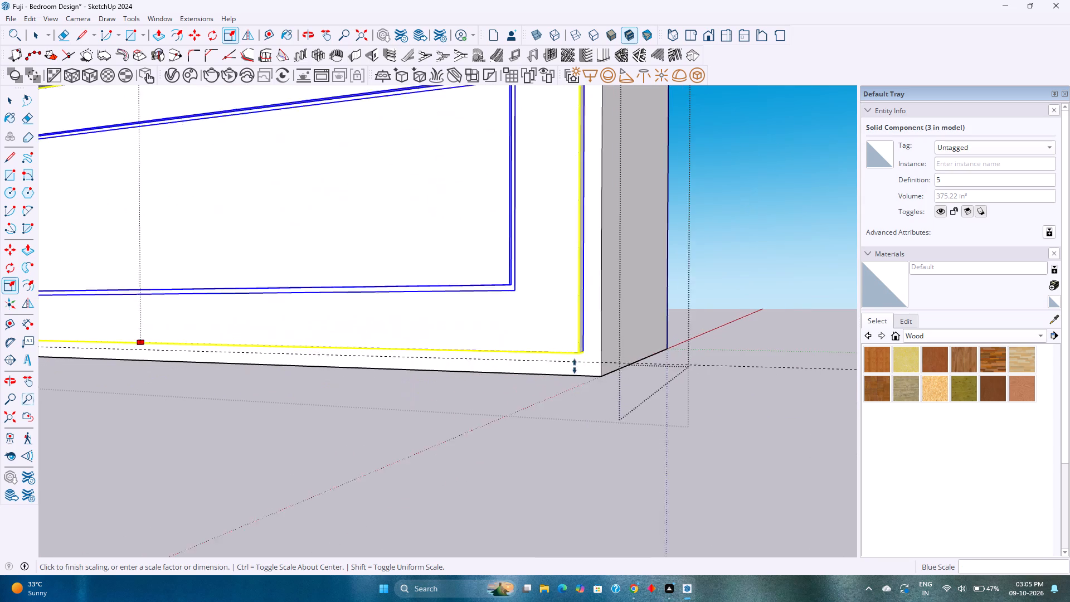
pyautogui.scroll(7, 575, 366)
pyautogui.click(607, 363)
pyautogui.press('space')
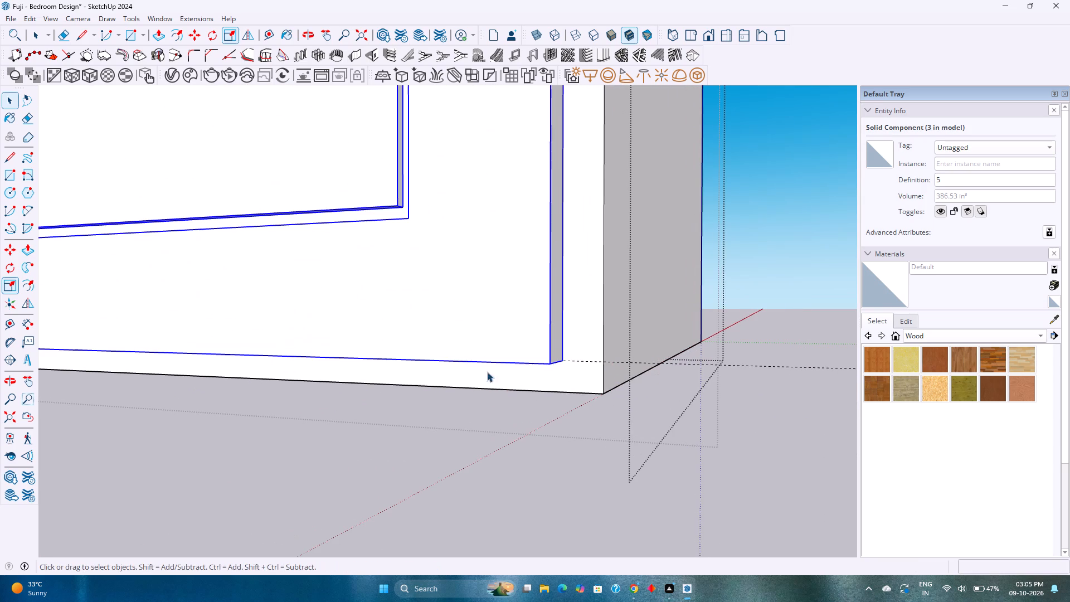
# Delete the guide line along the wardrobe's bottom edge.
pyautogui.click(669, 363)
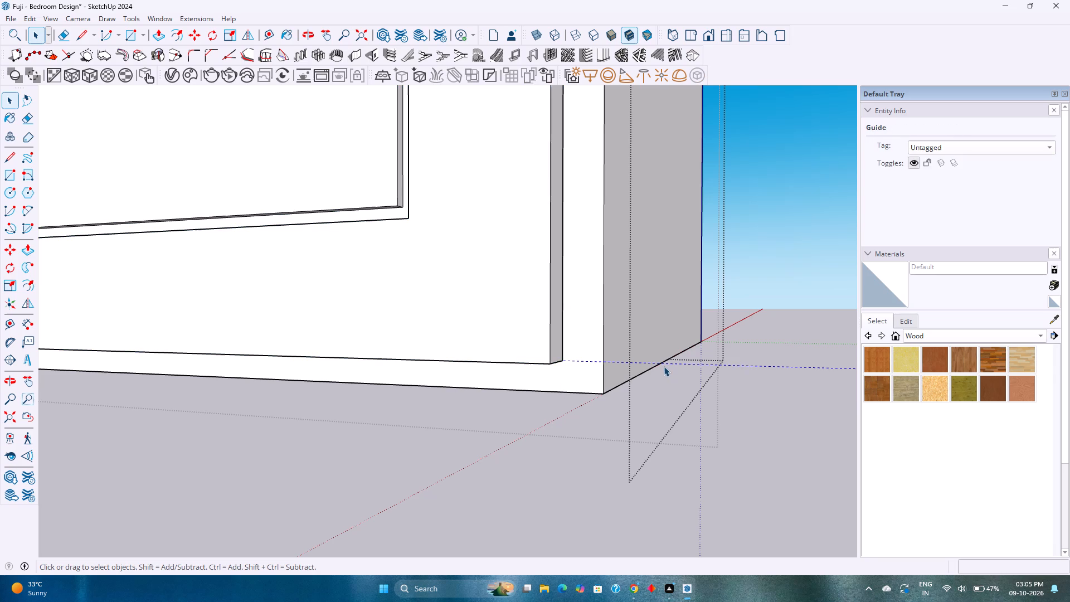
pyautogui.press('Delete')
# Inspect the three front panels from the front and side for their fit, gaps and groove detail.
pyautogui.scroll(-14, 509, 420)
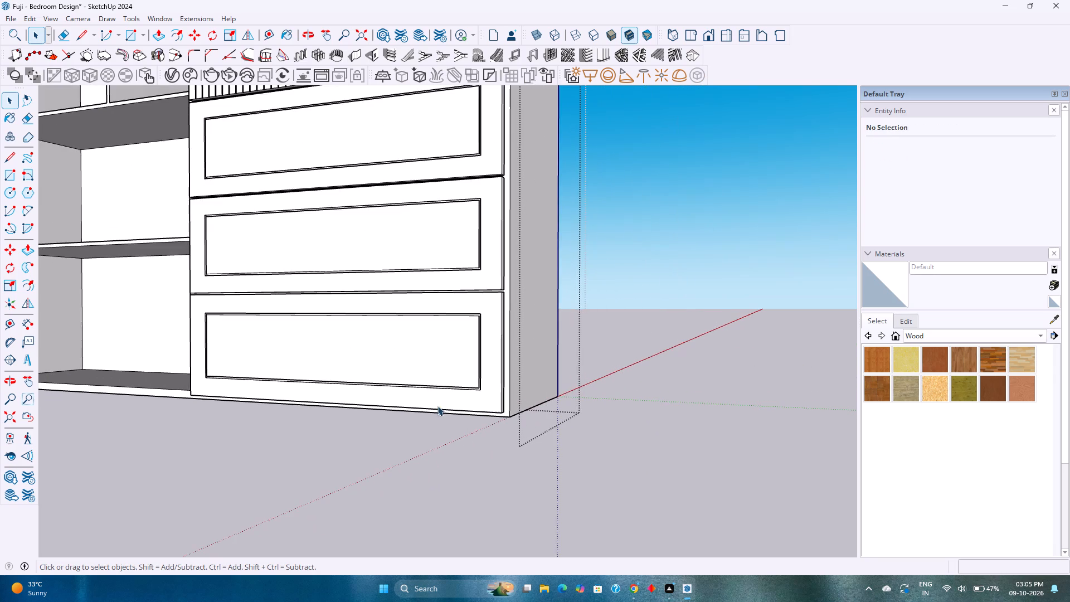
pyautogui.moveTo(395, 409); pyautogui.dragTo(533, 431, button='middle')
pyautogui.keyDown('shift'); pyautogui.moveTo(535, 428); pyautogui.dragTo(504, 486, button='middle'); pyautogui.keyUp('shift')
pyautogui.moveTo(524, 471); pyautogui.dragTo(524, 473, button='middle')
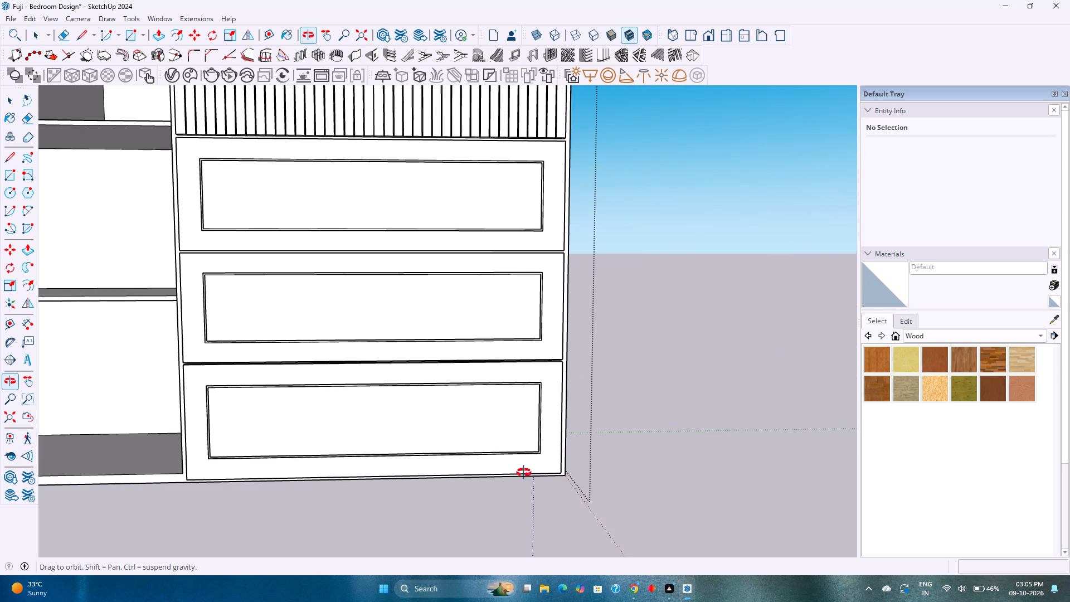
pyautogui.moveTo(524, 473); pyautogui.dragTo(429, 486, button='middle')
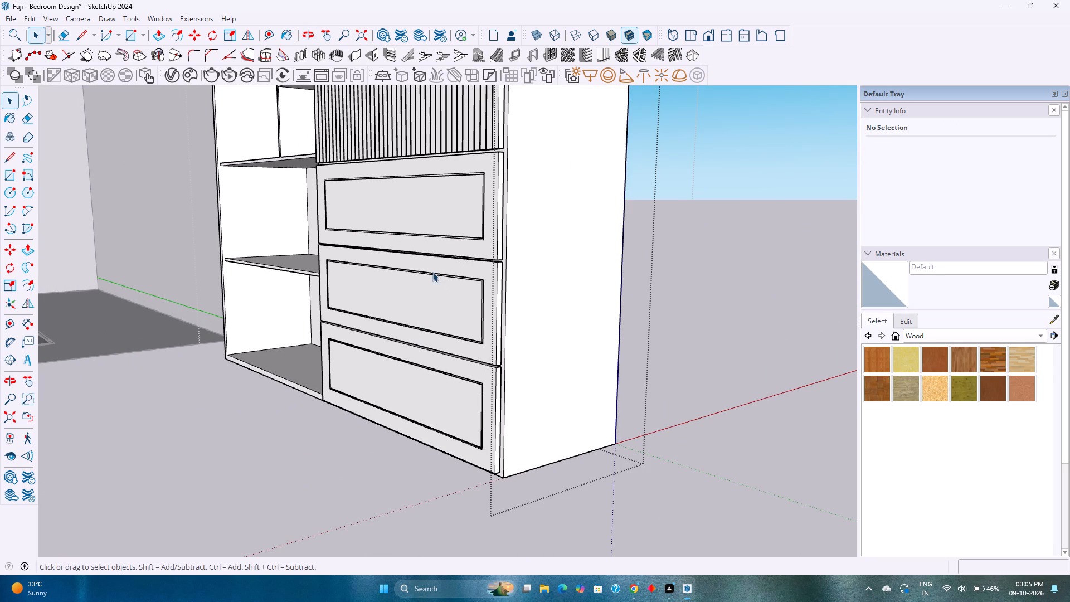
pyautogui.keyDown('shift'); pyautogui.moveTo(425, 275); pyautogui.dragTo(322, 448, button='middle'); pyautogui.keyUp('shift')
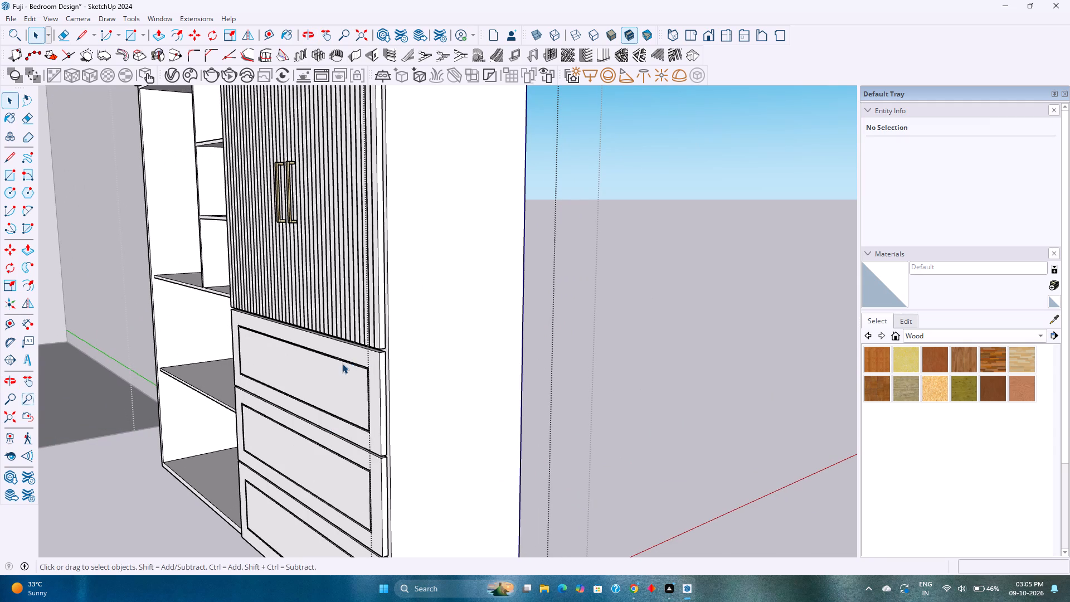
pyautogui.scroll(12, 342, 363)
pyautogui.keyDown('shift'); pyautogui.moveTo(323, 383); pyautogui.dragTo(536, 341, button='middle'); pyautogui.keyUp('shift')
pyautogui.scroll(-3, 541, 338)
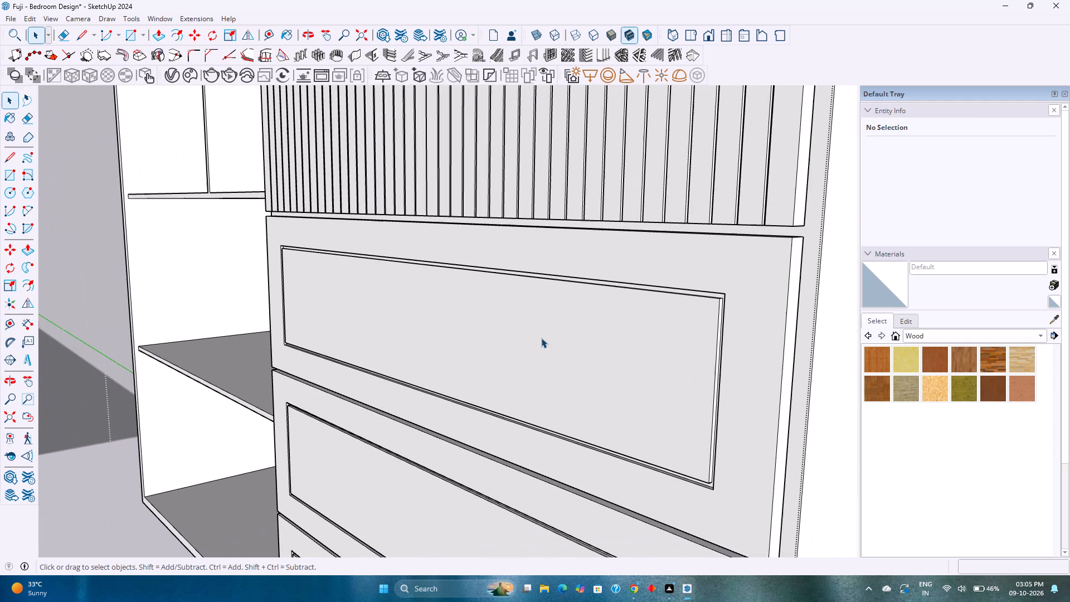
pyautogui.scroll(14, 701, 304)
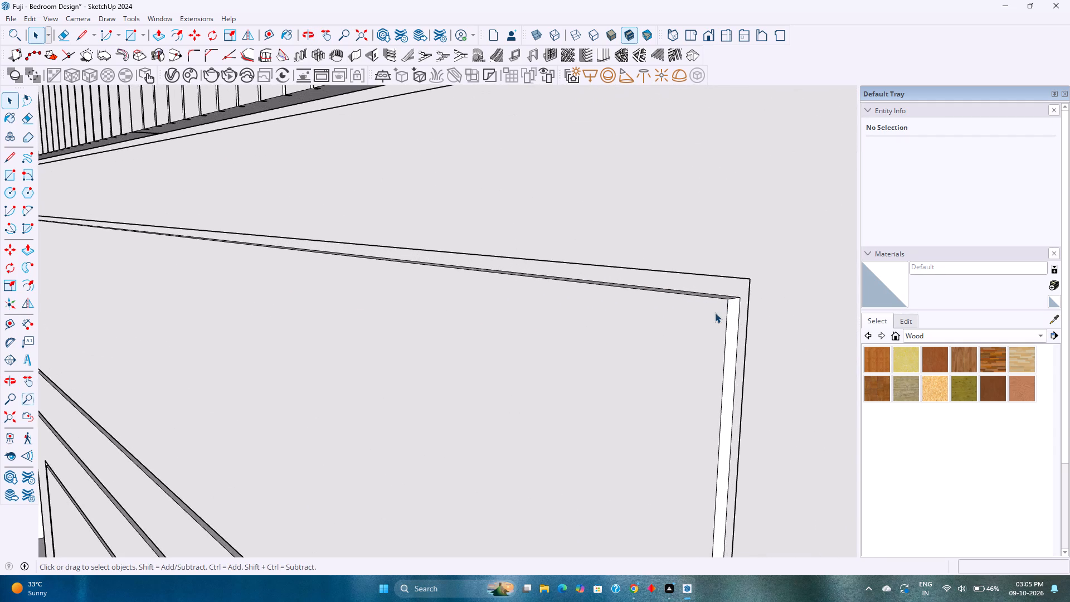
pyautogui.scroll(-17, 715, 313)
pyautogui.keyDown('shift'); pyautogui.moveTo(513, 356); pyautogui.dragTo(420, 313, button='middle'); pyautogui.keyUp('shift')
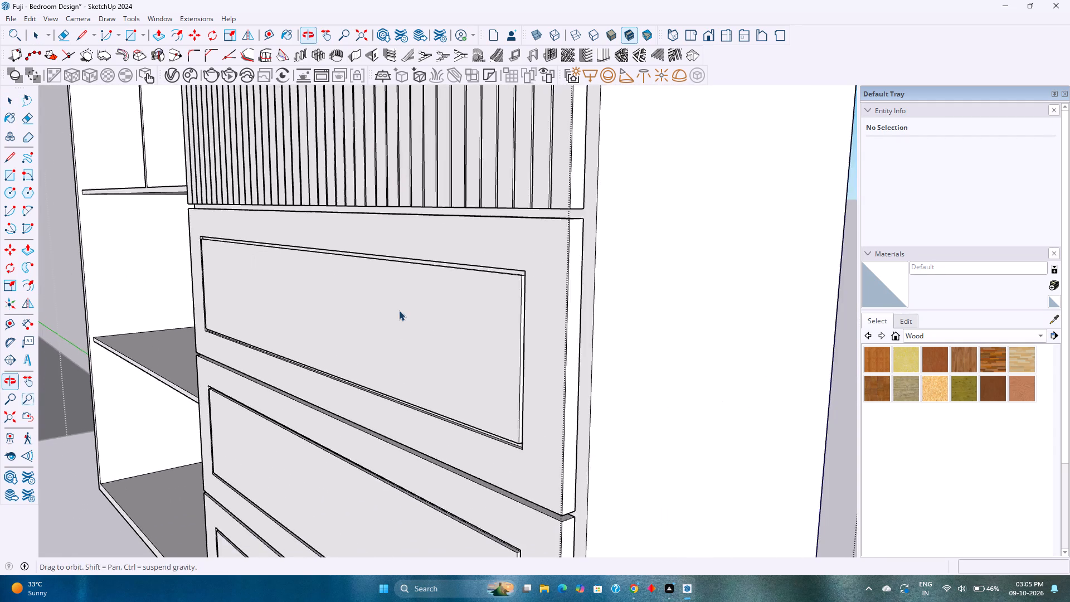
pyautogui.scroll(-1, 398, 310)
pyautogui.moveTo(422, 315); pyautogui.dragTo(534, 324, button='middle')
pyautogui.scroll(-13, 534, 324)
pyautogui.moveTo(442, 338); pyautogui.dragTo(602, 338, button='middle')
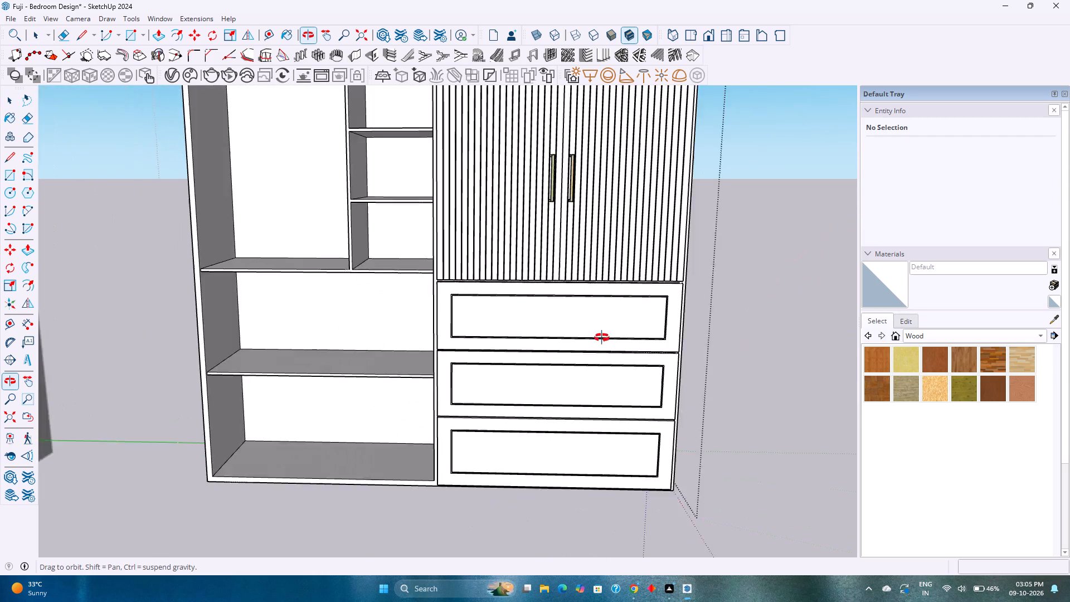
# Examine the grooved frames, edges and gaps of the three front panels up close and at an angle.
pyautogui.moveTo(602, 338); pyautogui.dragTo(543, 351, button='middle')
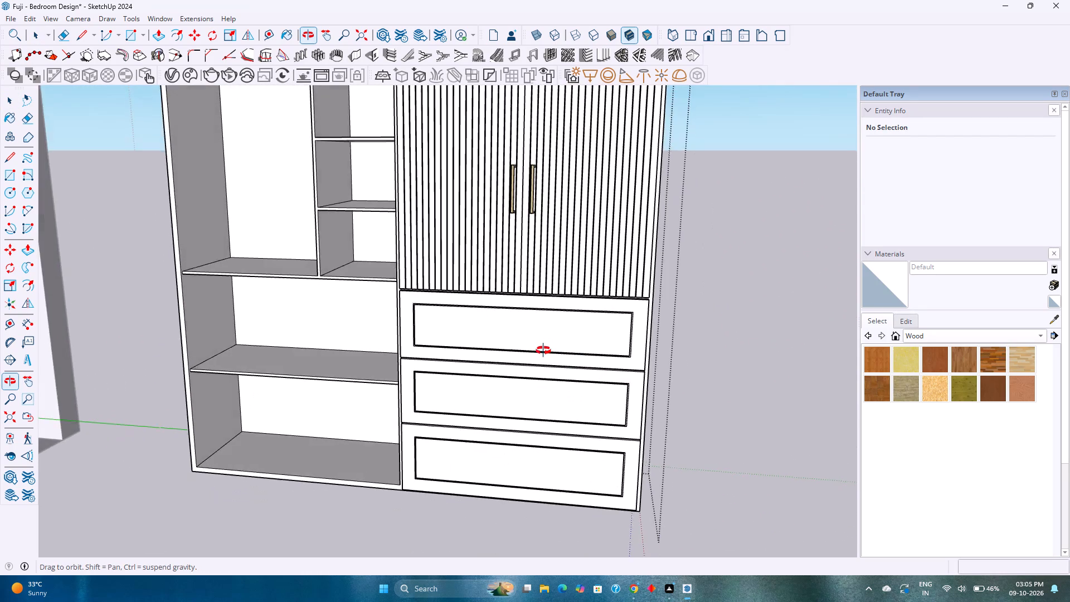
pyautogui.moveTo(543, 351); pyautogui.dragTo(576, 329, button='middle')
pyautogui.scroll(12, 658, 293)
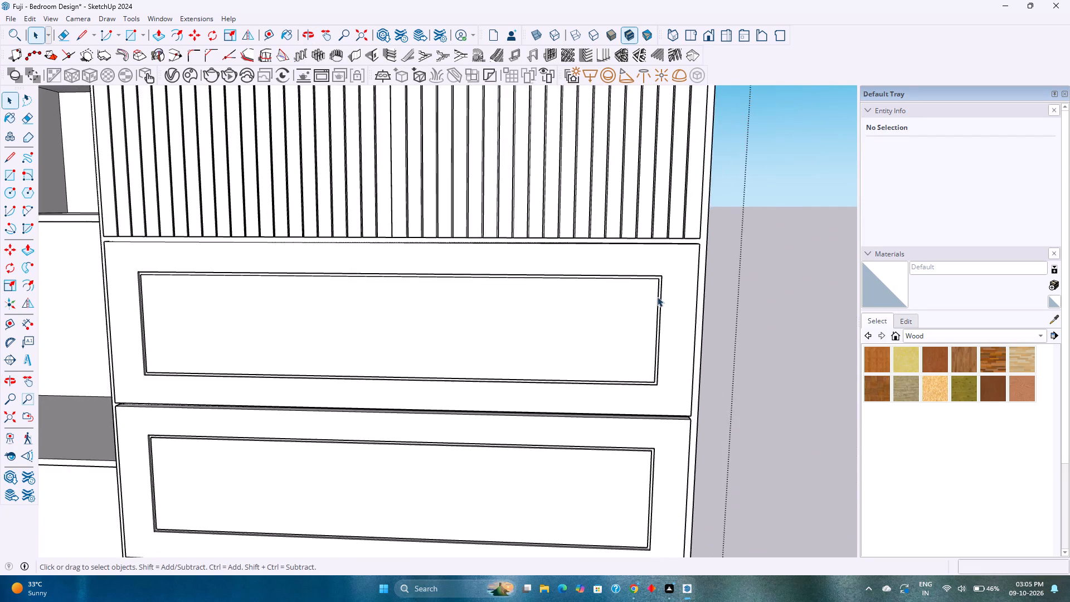
pyautogui.scroll(13, 657, 297)
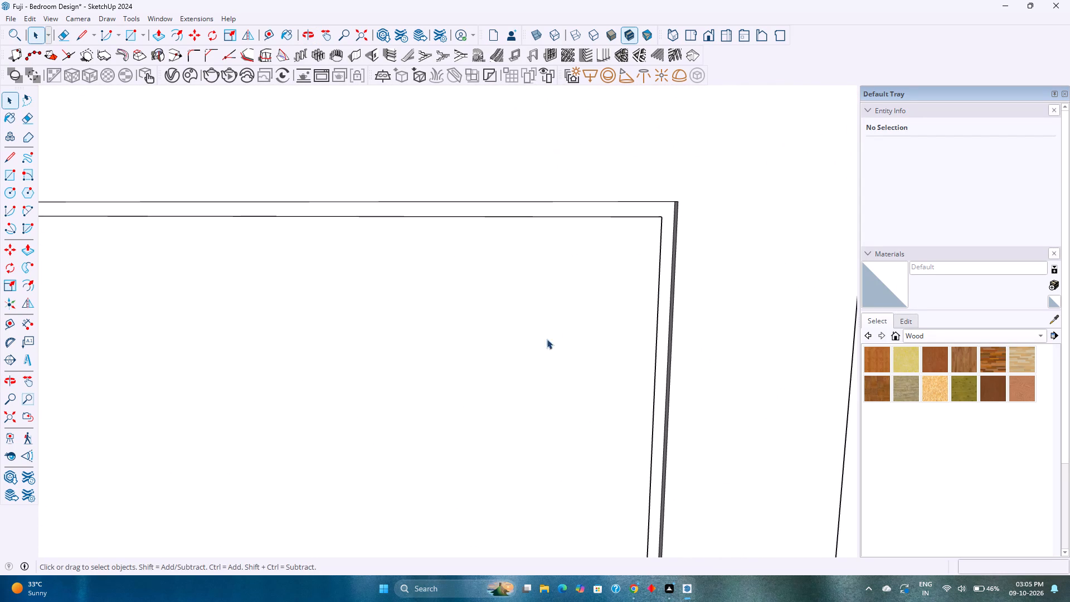
pyautogui.scroll(-6, 459, 425)
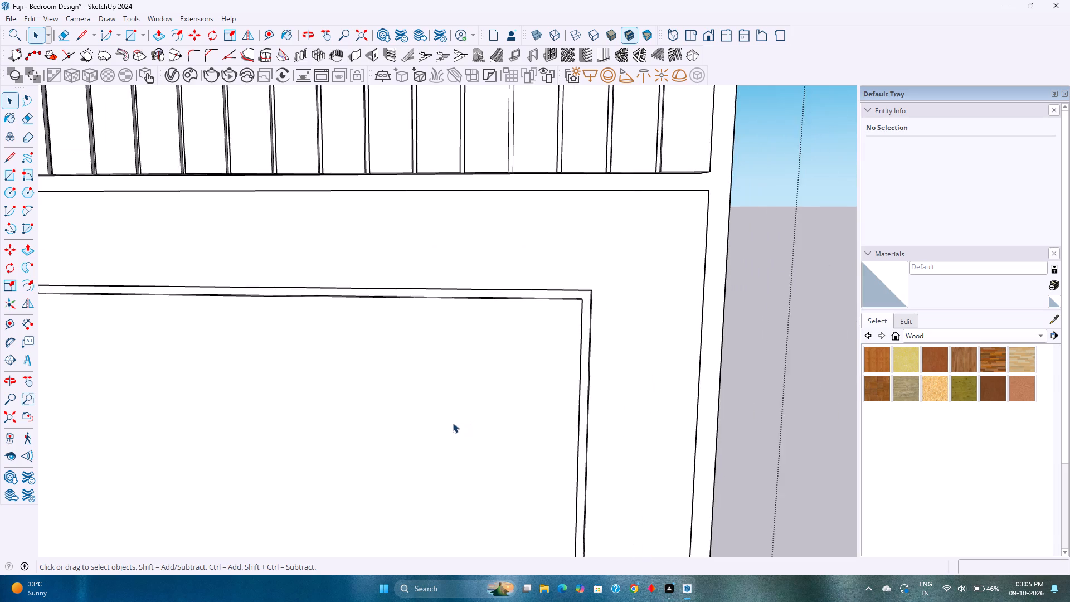
pyautogui.scroll(-8, 453, 423)
pyautogui.keyDown('shift'); pyautogui.moveTo(414, 416); pyautogui.dragTo(566, 341, button='middle'); pyautogui.keyUp('shift')
pyautogui.scroll(-5, 603, 341)
pyautogui.moveTo(603, 341); pyautogui.dragTo(397, 359, button='middle')
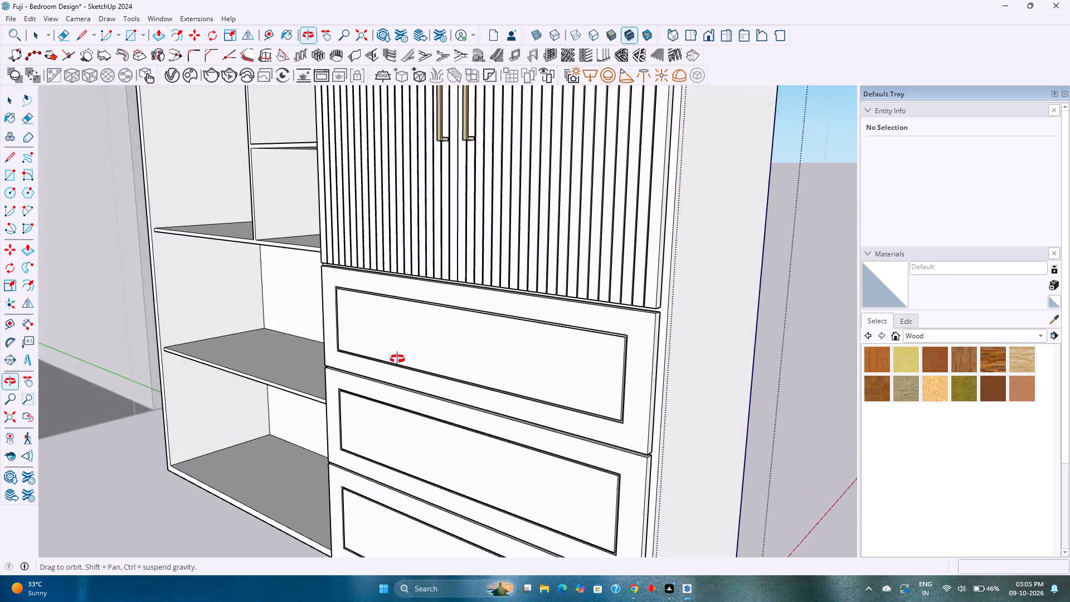
pyautogui.moveTo(397, 359); pyautogui.dragTo(392, 358, button='middle')
pyautogui.scroll(8, 461, 331)
# Open the top front panel for editing.
pyautogui.keyDown('shift'); pyautogui.moveTo(508, 338); pyautogui.dragTo(339, 299, button='middle'); pyautogui.keyUp('shift')
pyautogui.scroll(4, 344, 293)
pyautogui.doubleClick(344, 293)
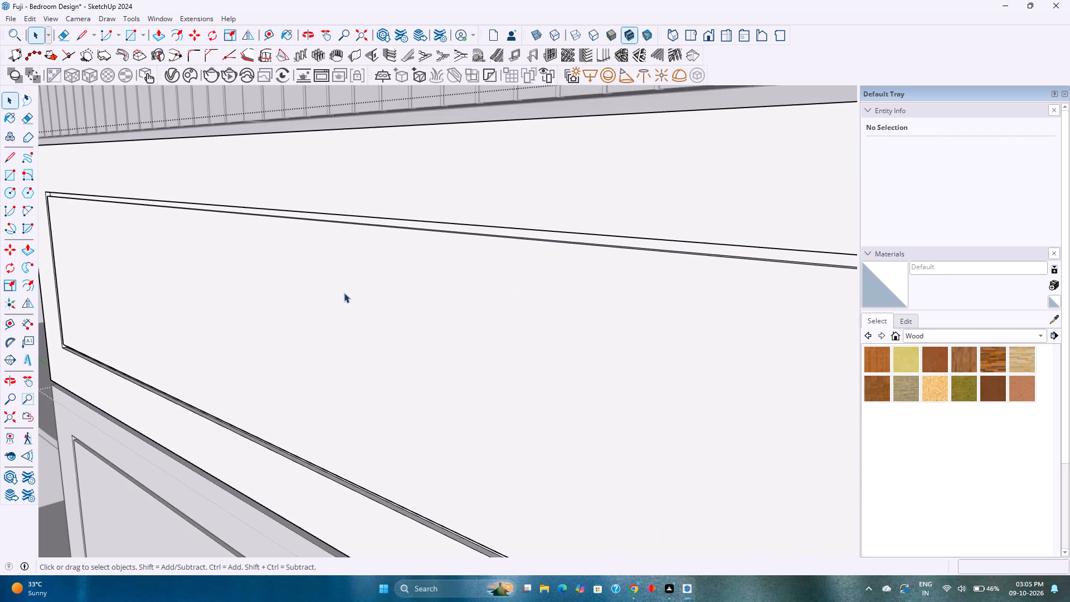
# Import the brass bar Handle by Ébénisterie C.L.O.D. from the 3D Warehouse results for handles and place it on the open shelf beside the panel.
pyautogui.click(160, 19)
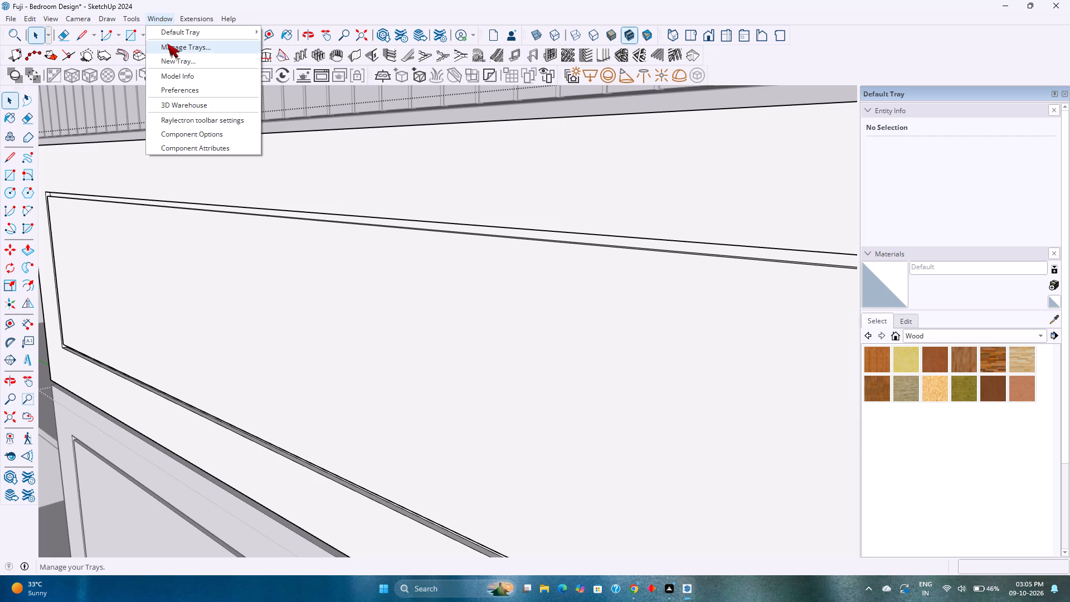
pyautogui.click(193, 106)
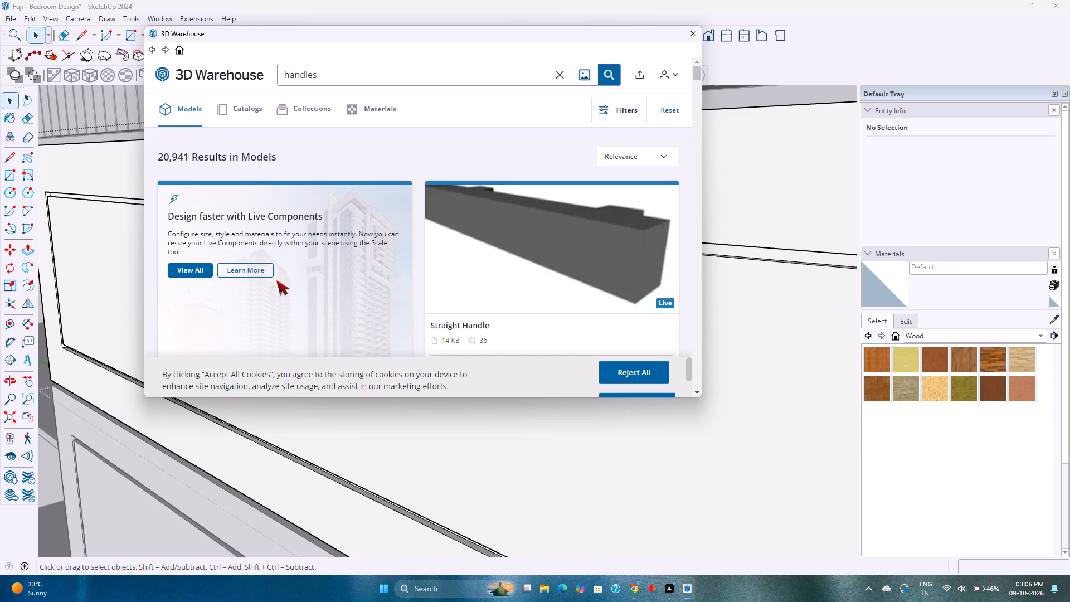
pyautogui.scroll(-11, 419, 277)
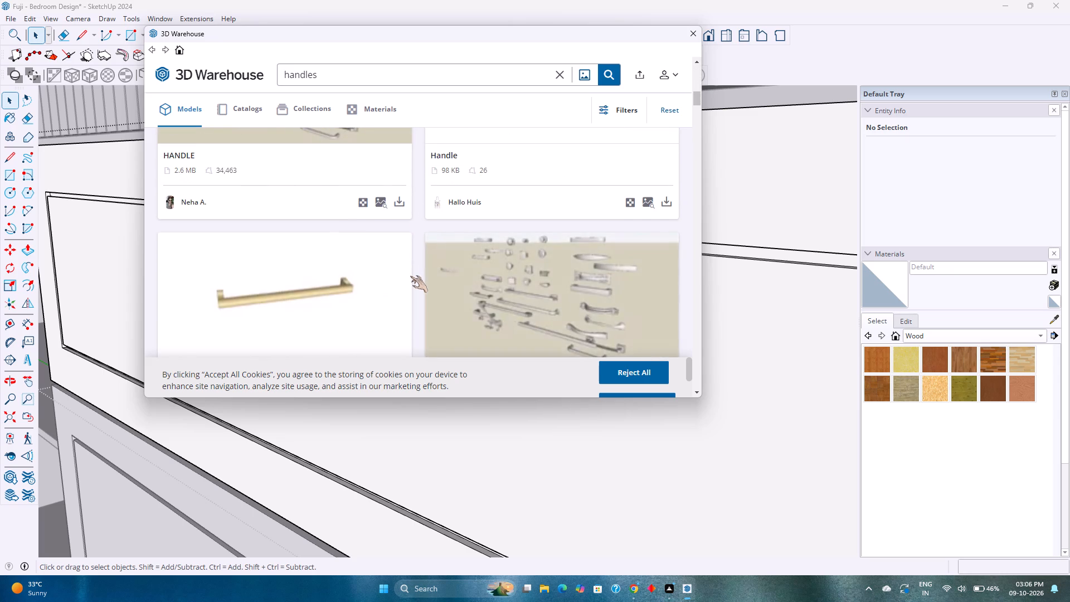
pyautogui.scroll(-6, 410, 276)
pyautogui.scroll(4, 409, 276)
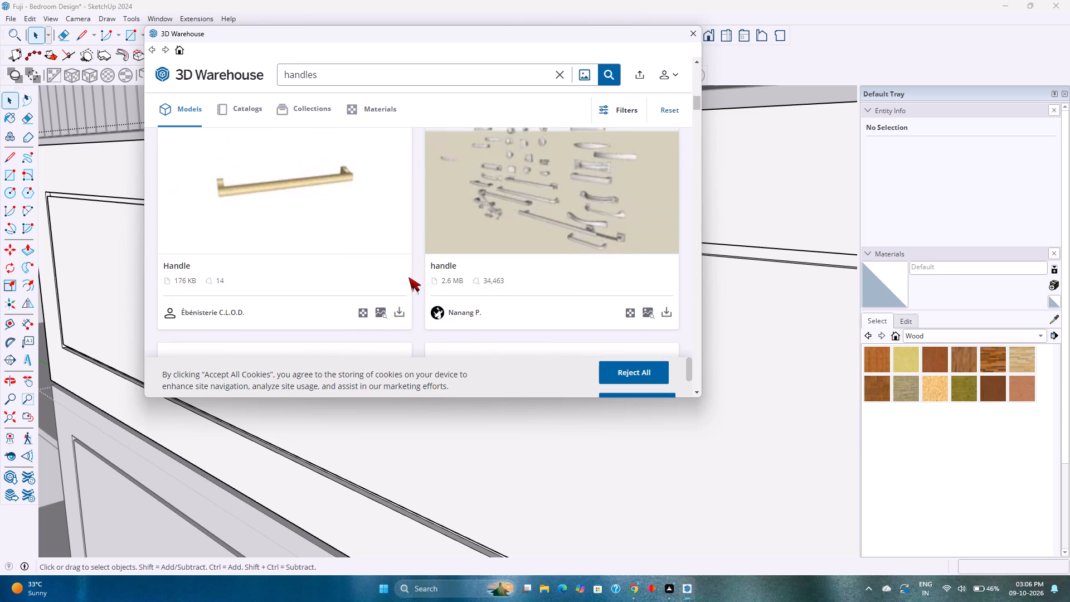
pyautogui.click(396, 309)
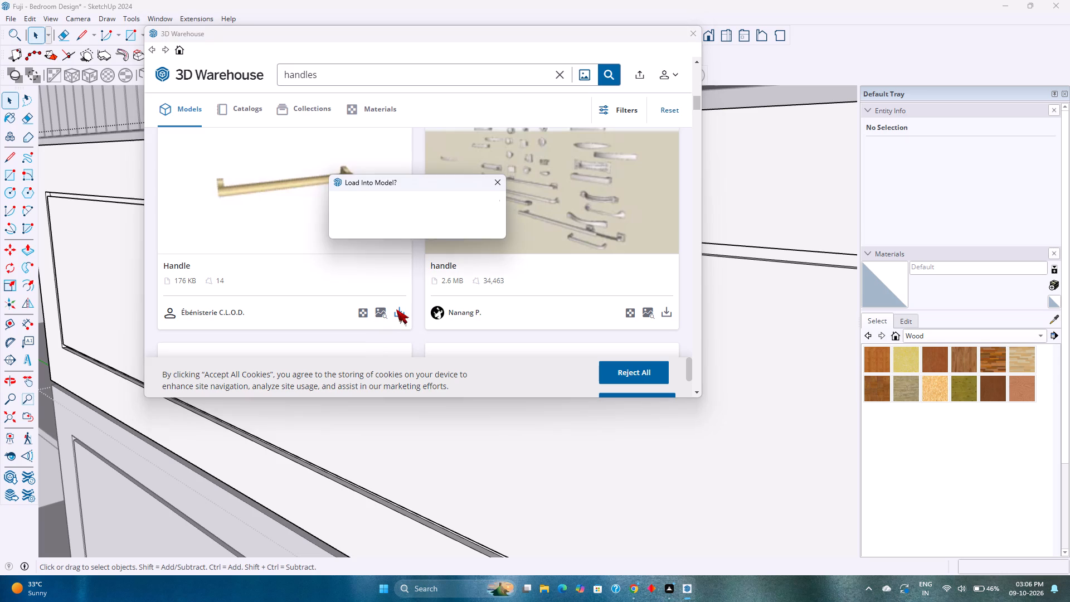
pyautogui.click(387, 221)
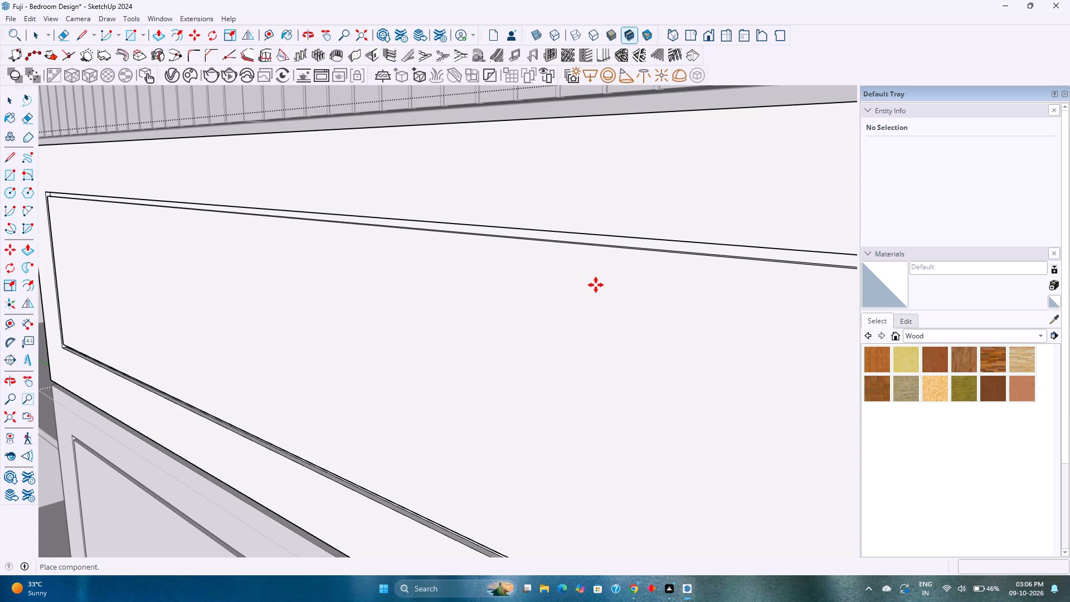
pyautogui.scroll(-16, 418, 292)
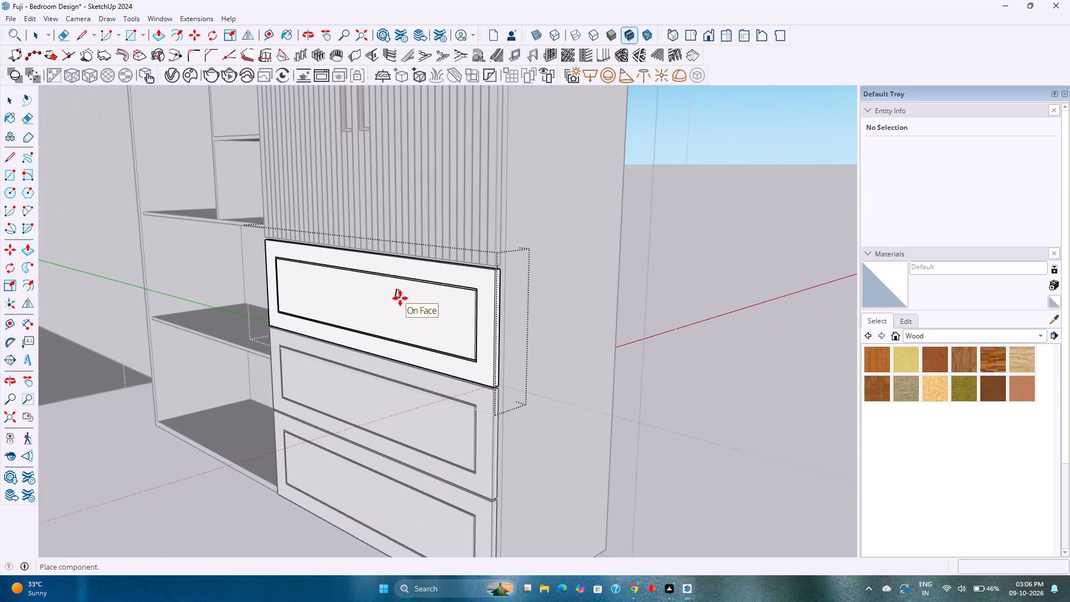
pyautogui.click(222, 313)
# Rotate the handle 90° horizontally about its bottom end corner so it runs parallel to the front panels.
pyautogui.scroll(11, 226, 313)
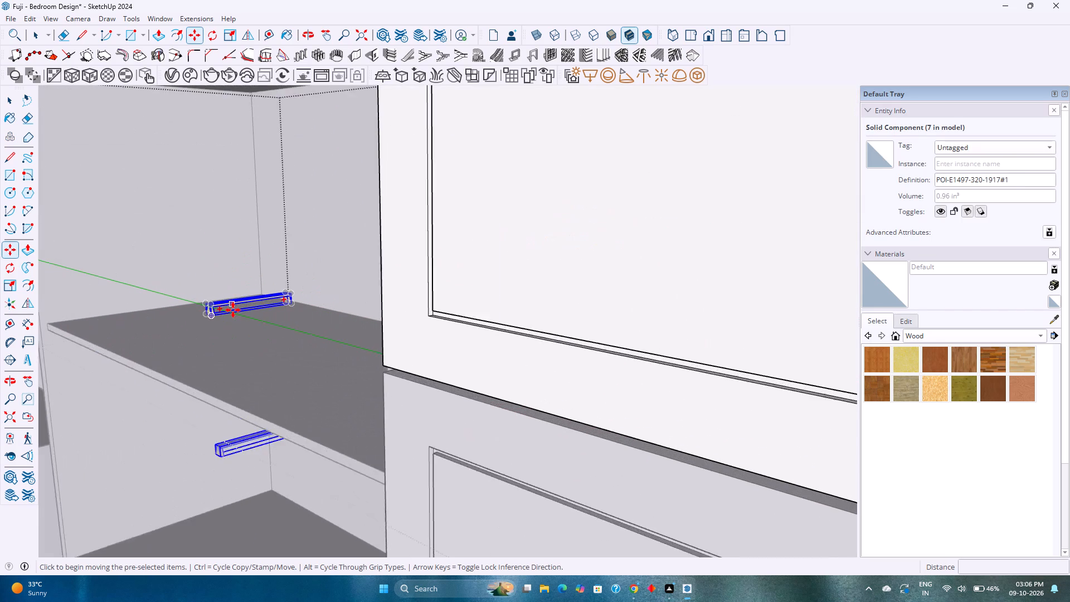
pyautogui.moveTo(233, 310); pyautogui.dragTo(299, 318, button='middle')
pyautogui.scroll(-3, 310, 318)
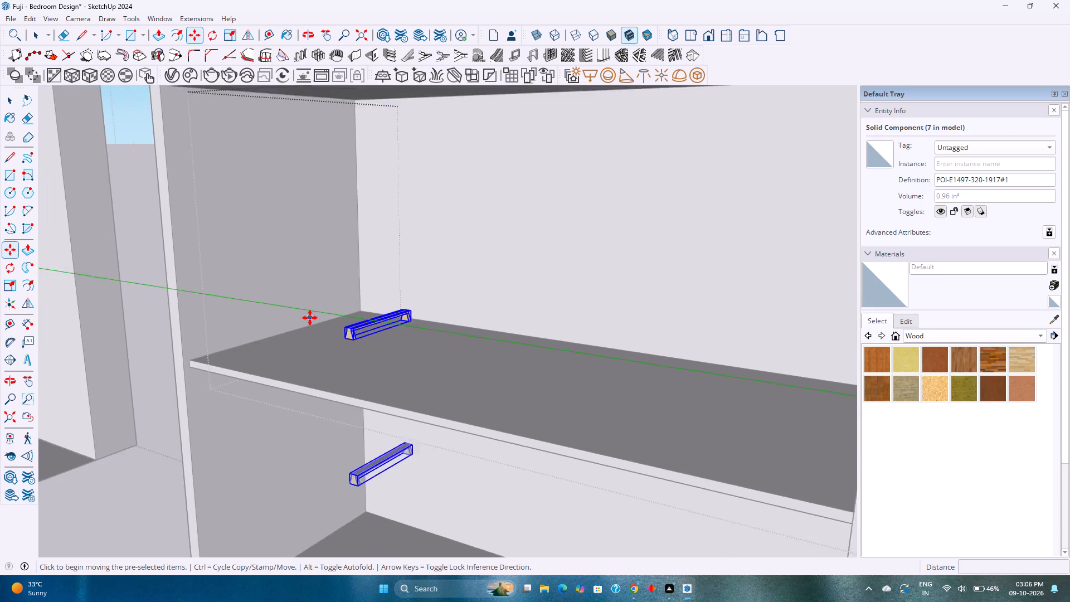
pyautogui.keyDown('shift'); pyautogui.moveTo(328, 317); pyautogui.dragTo(236, 325, button='middle'); pyautogui.keyUp('shift')
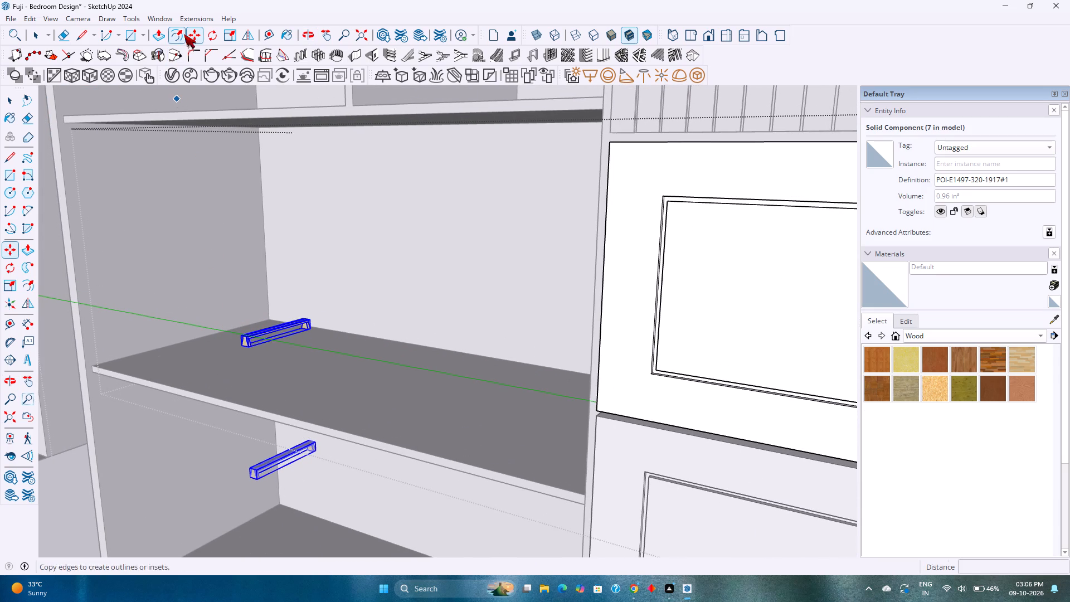
pyautogui.click(211, 28)
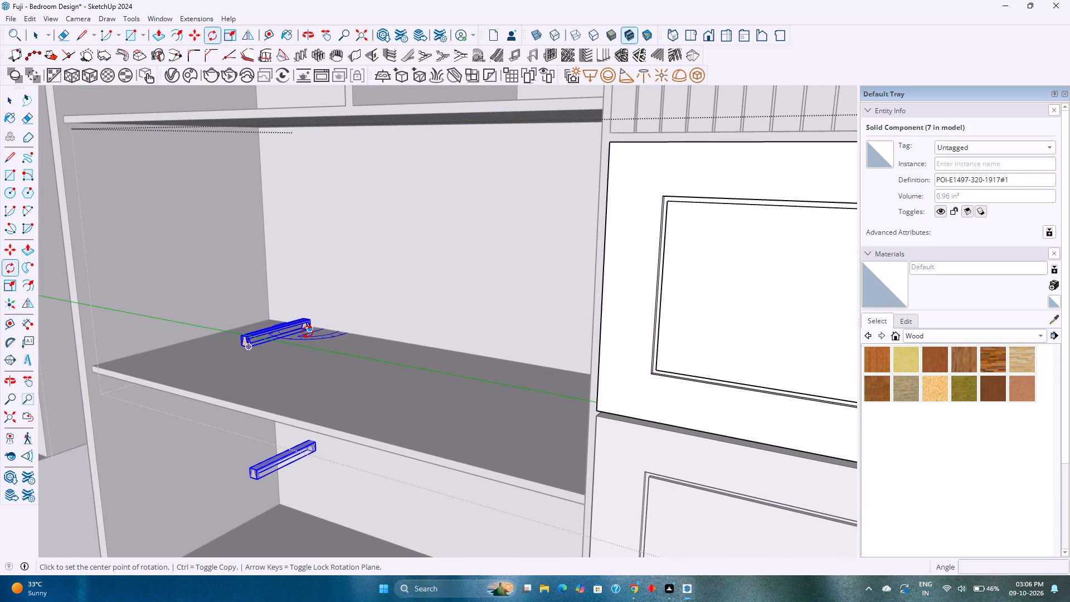
pyautogui.scroll(13, 231, 348)
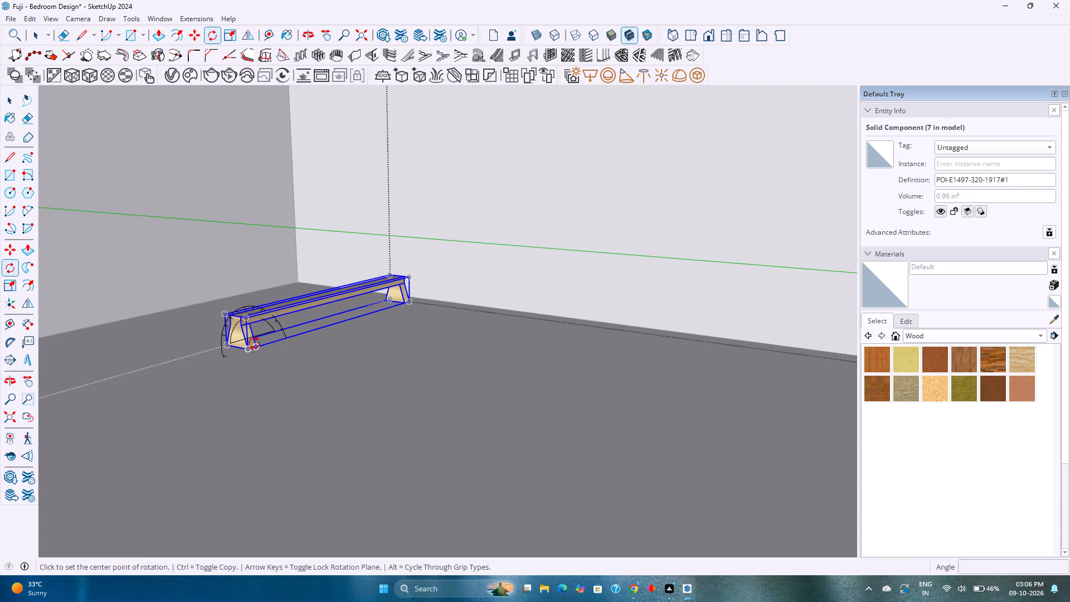
pyautogui.click(250, 346)
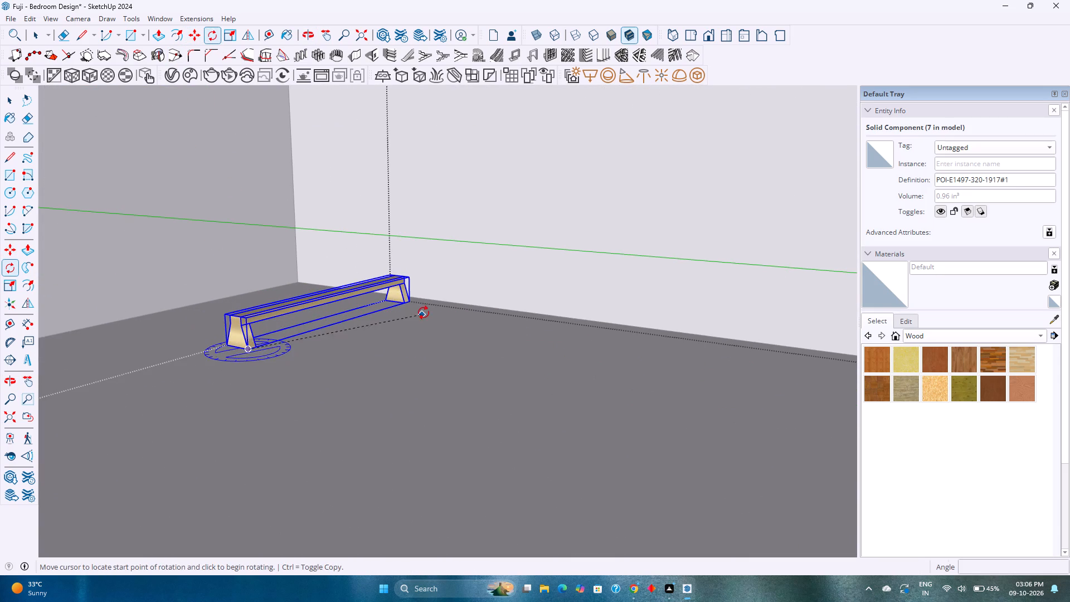
pyautogui.click(415, 300)
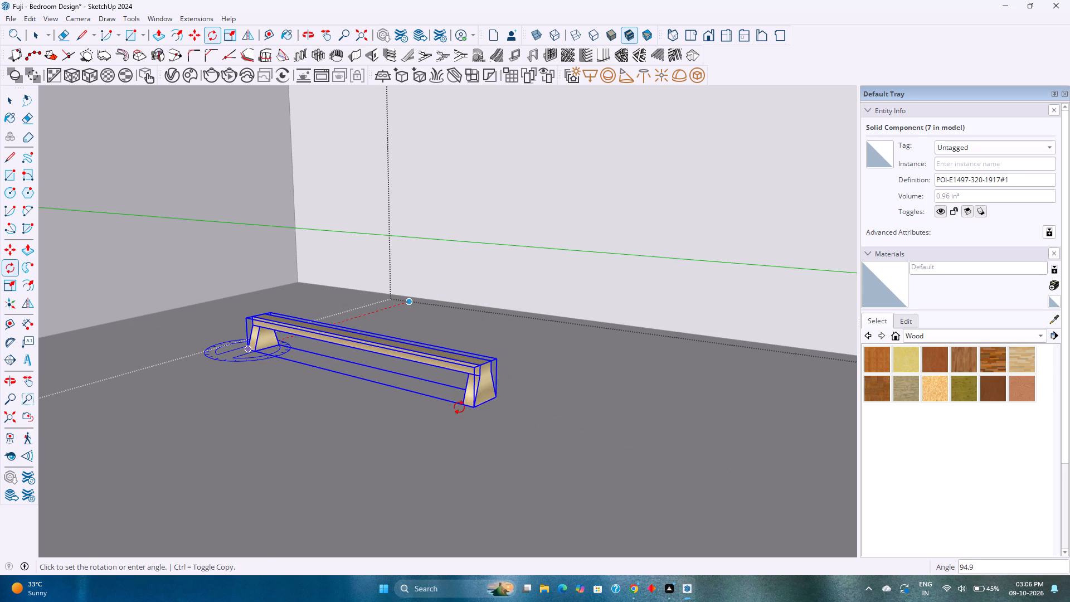
pyautogui.click(517, 404)
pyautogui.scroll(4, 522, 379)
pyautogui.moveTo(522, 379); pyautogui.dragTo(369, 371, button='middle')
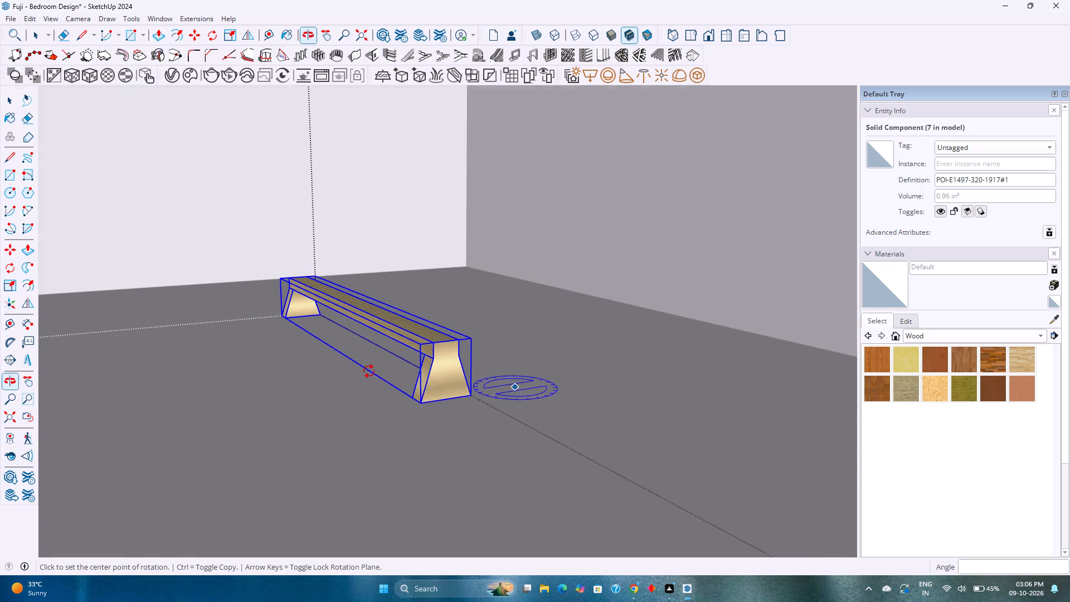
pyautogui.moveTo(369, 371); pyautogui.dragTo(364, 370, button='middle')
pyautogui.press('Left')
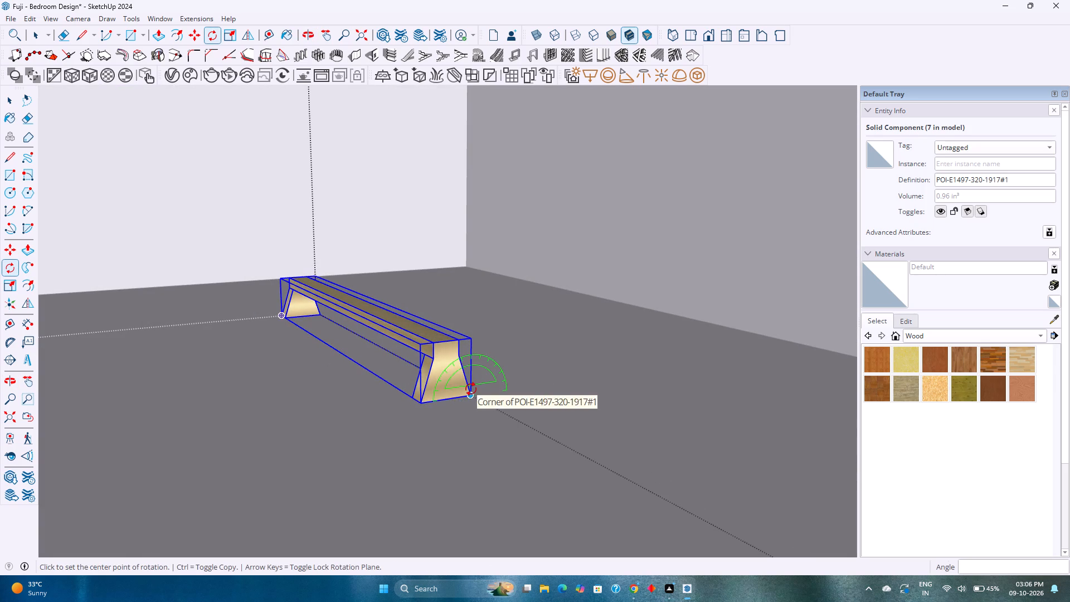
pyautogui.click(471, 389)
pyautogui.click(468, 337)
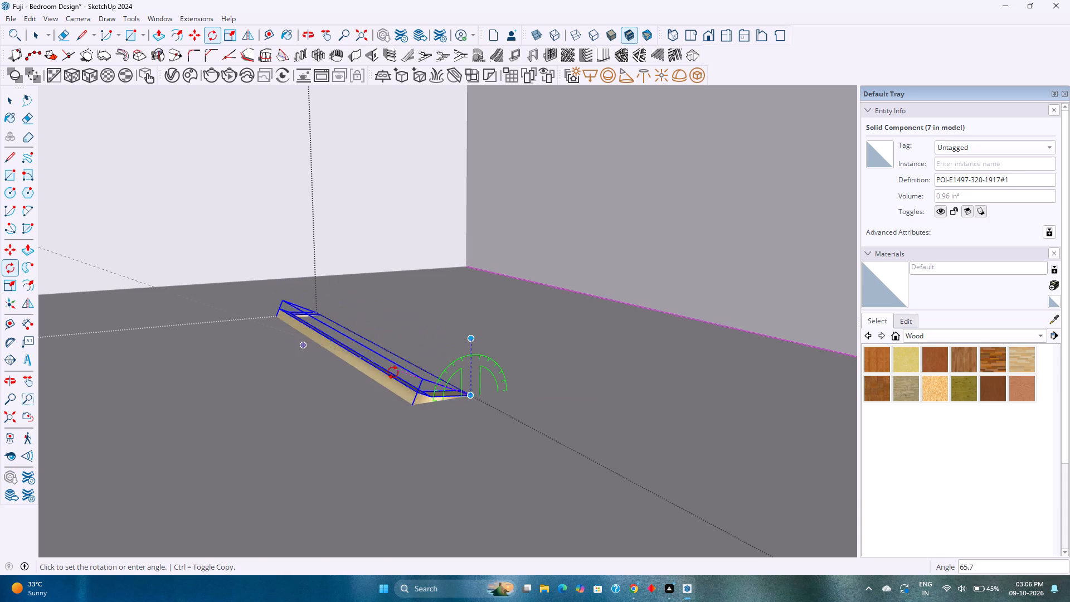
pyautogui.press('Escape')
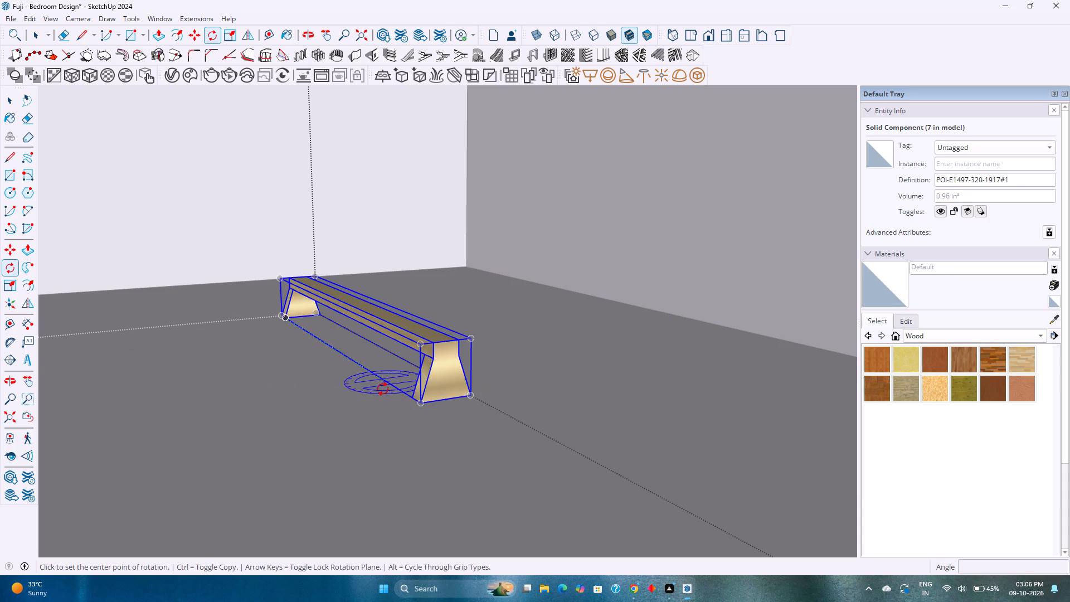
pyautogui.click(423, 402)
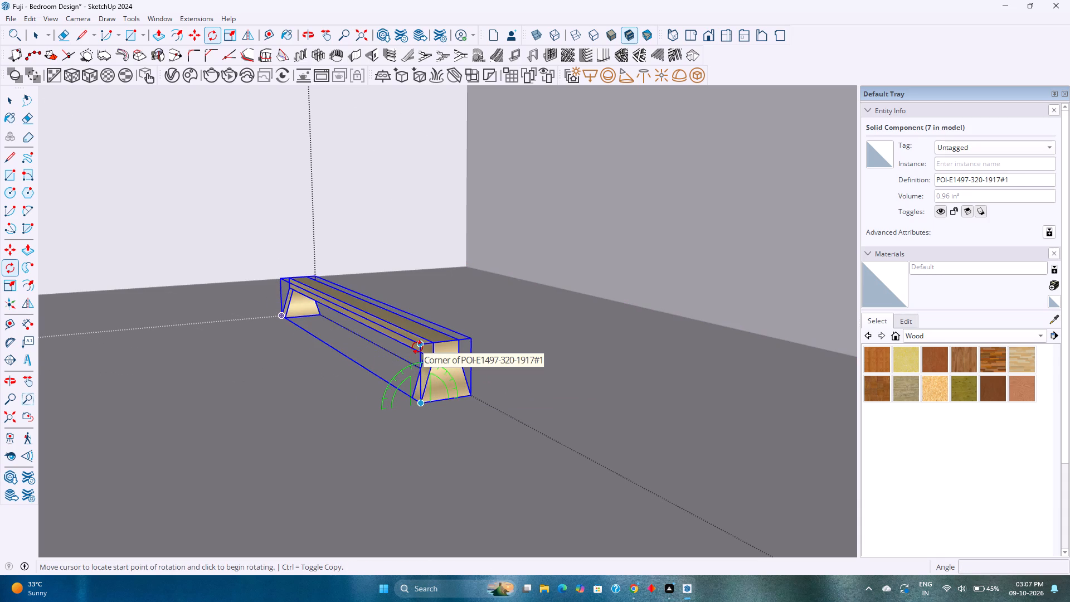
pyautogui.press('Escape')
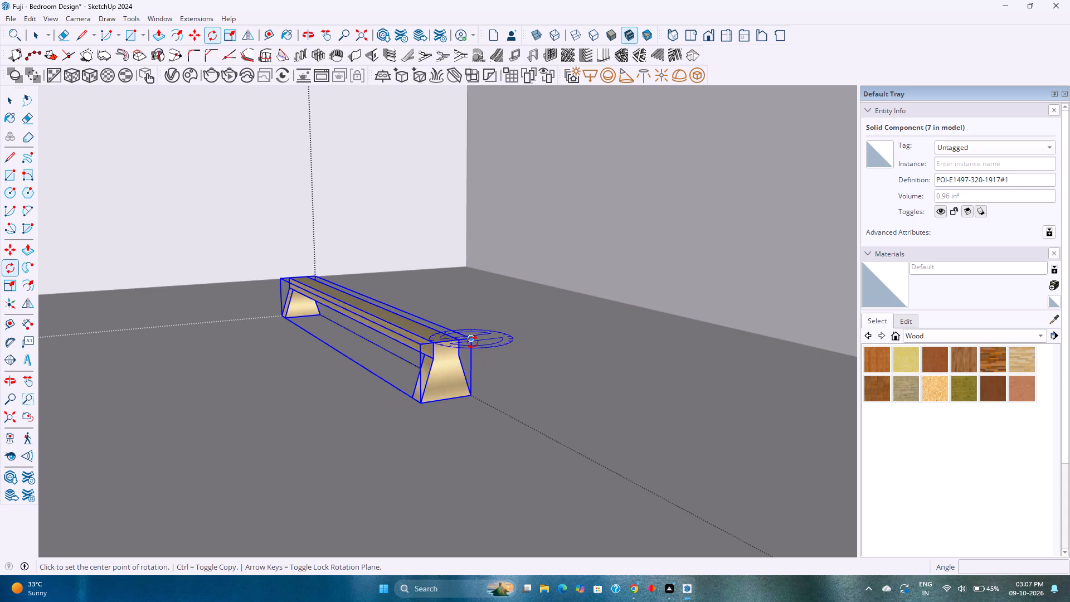
# Rotate the handle 90° about the green axis from its upper end corner, tipping it onto its side with its feet facing the panel.
pyautogui.press('Left')
pyautogui.click(473, 342)
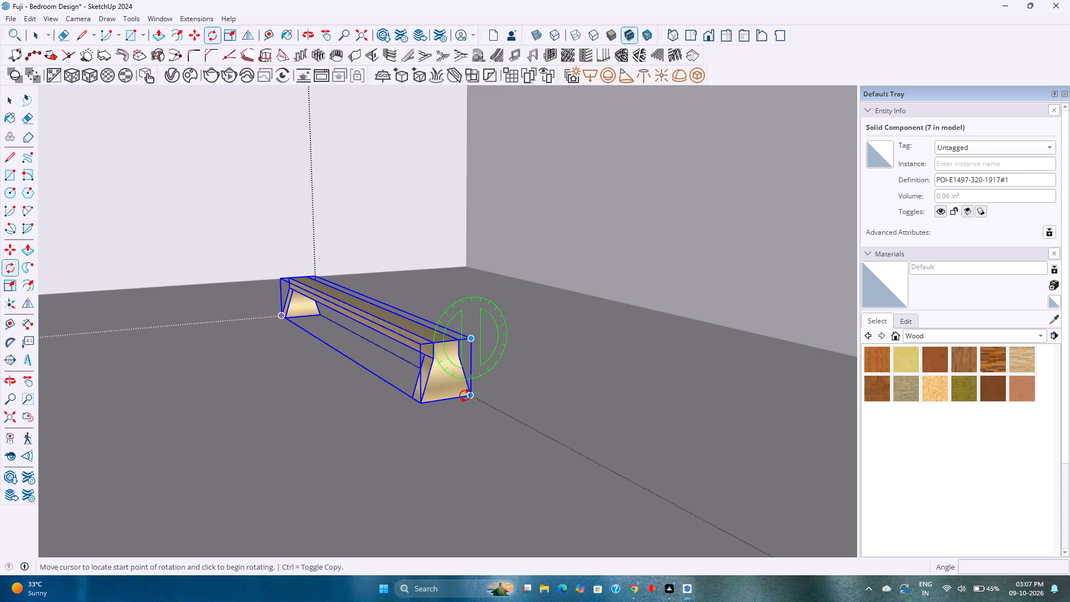
pyautogui.click(470, 394)
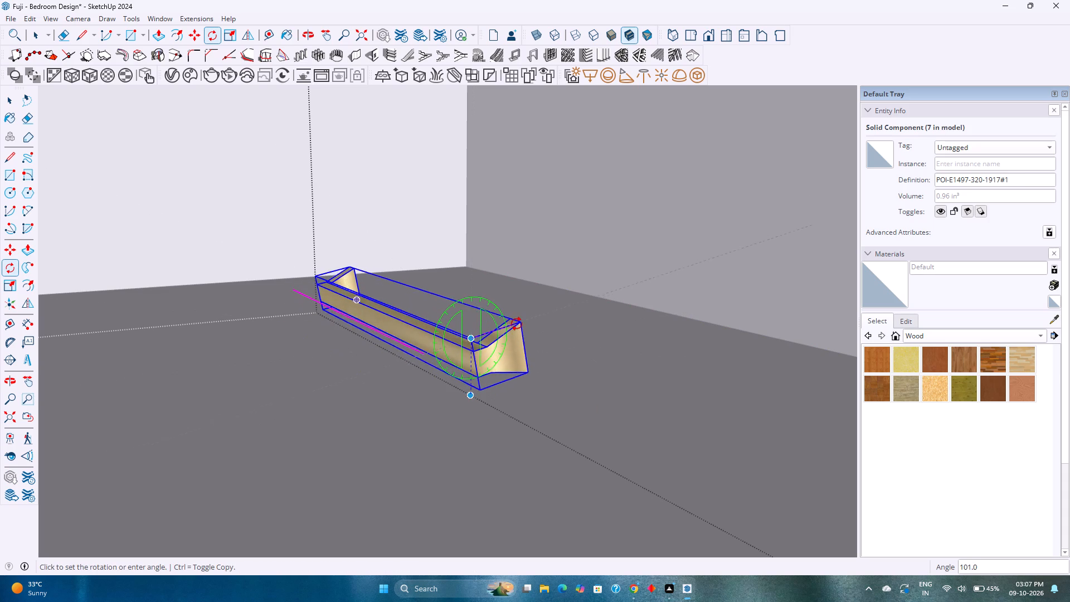
pyautogui.click(538, 325)
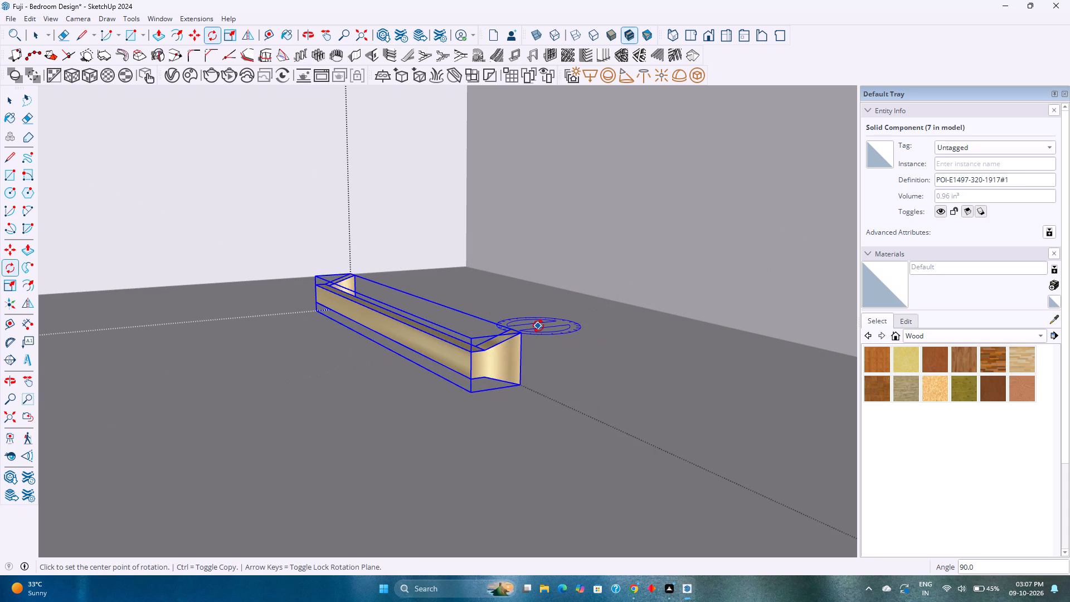
# Move the handle by its upper end corner onto the top panel's face, near the middle of the inner frame's upper edge.
pyautogui.press('m')
pyautogui.click(521, 333)
pyautogui.scroll(-14, 480, 364)
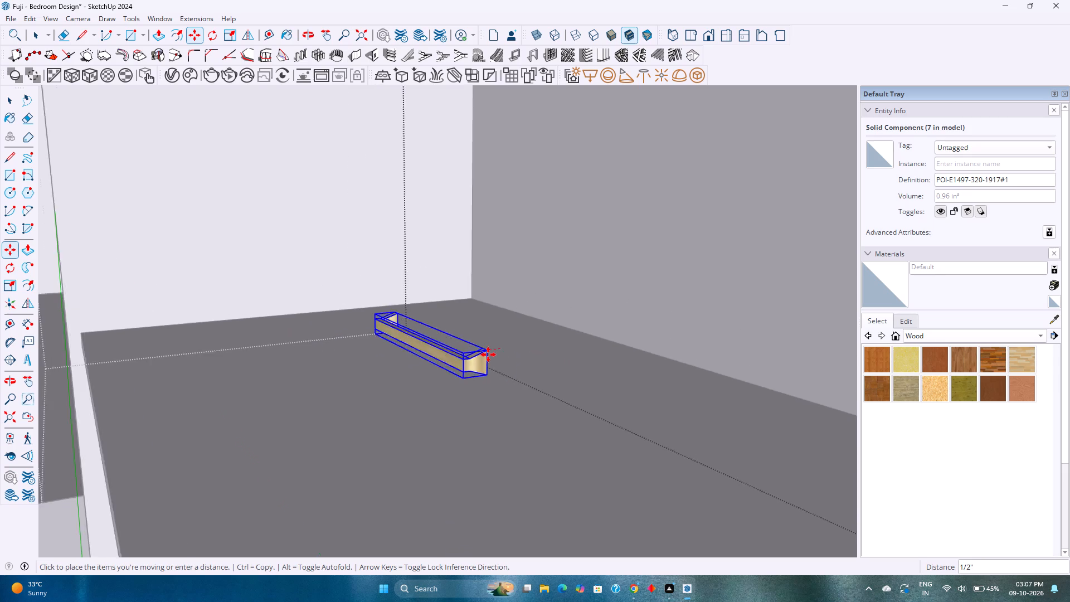
pyautogui.scroll(-20, 488, 355)
pyautogui.keyDown('shift'); pyautogui.moveTo(489, 354); pyautogui.dragTo(448, 338, button='middle'); pyautogui.keyUp('shift')
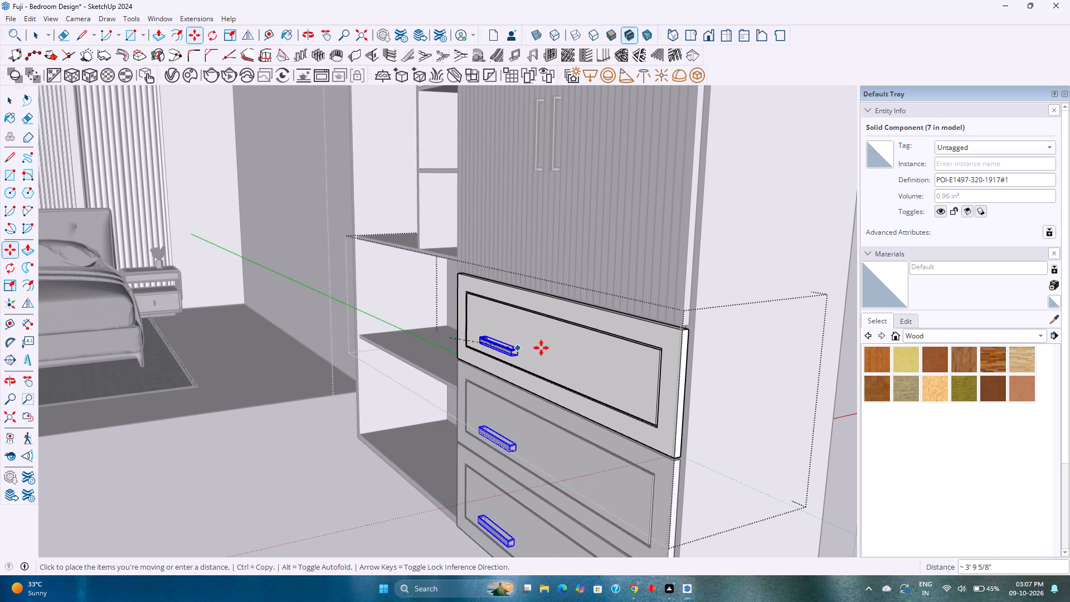
pyautogui.click(571, 332)
# Deselect the handle and check its placement across the three front panels from the front.
pyautogui.moveTo(514, 353); pyautogui.dragTo(537, 346, button='middle')
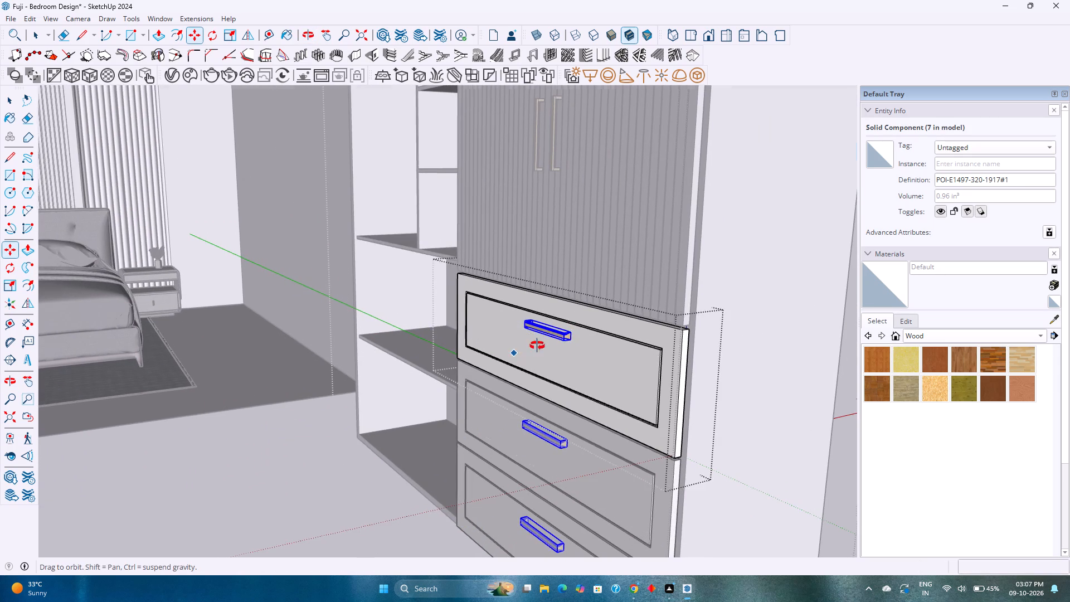
pyautogui.moveTo(537, 346); pyautogui.dragTo(796, 308, button='middle')
pyautogui.scroll(-8, 709, 327)
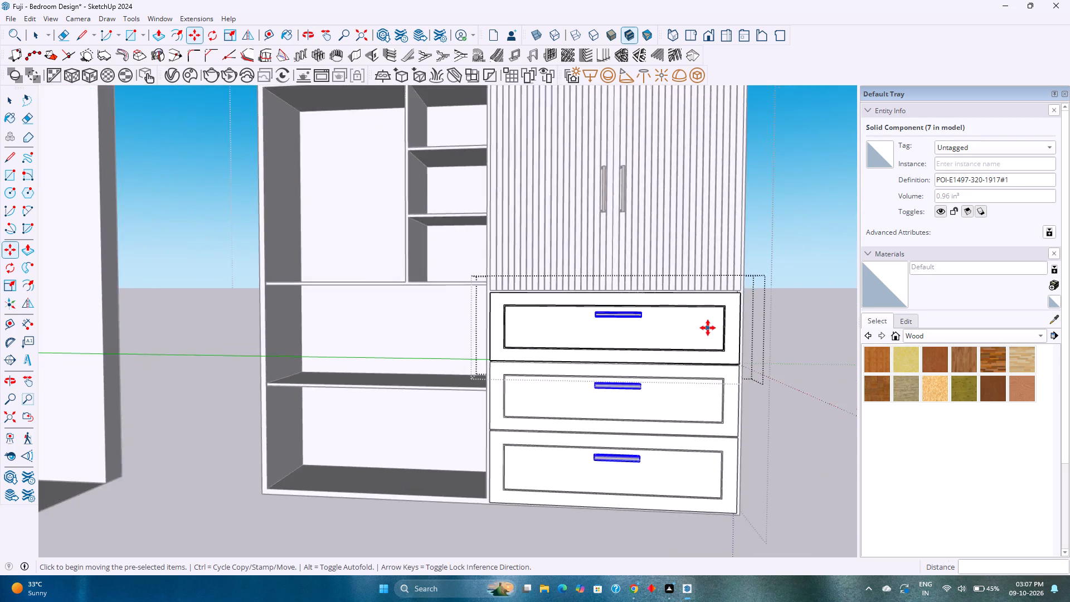
pyautogui.scroll(-2, 708, 328)
pyautogui.scroll(4, 672, 321)
pyautogui.press('Escape')
pyautogui.press('space')
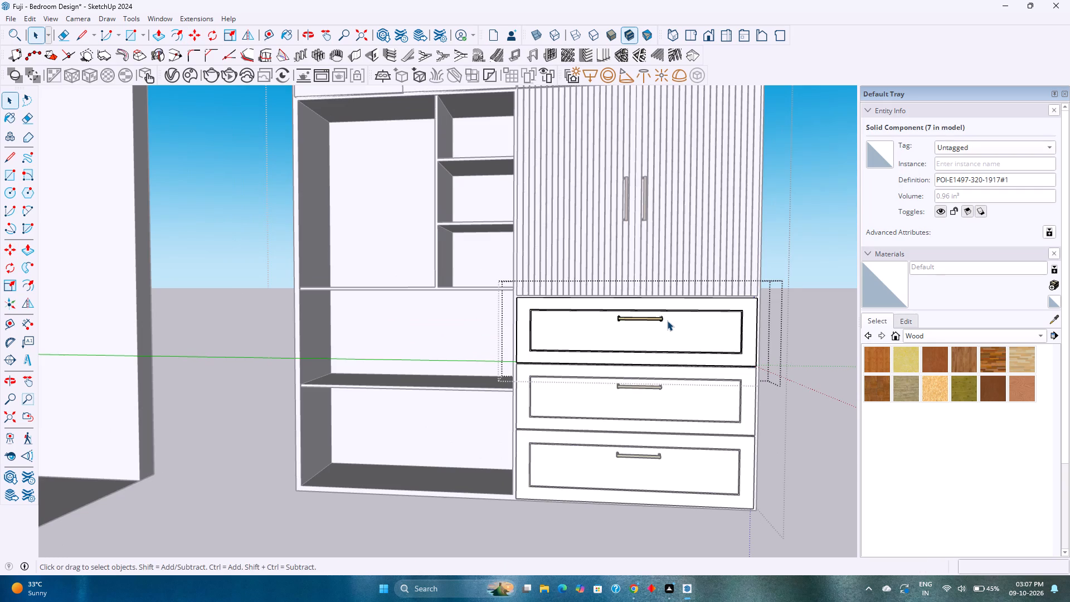
pyautogui.scroll(6, 667, 321)
pyautogui.keyDown('shift'); pyautogui.moveTo(667, 321); pyautogui.dragTo(584, 356, button='middle'); pyautogui.keyUp('shift')
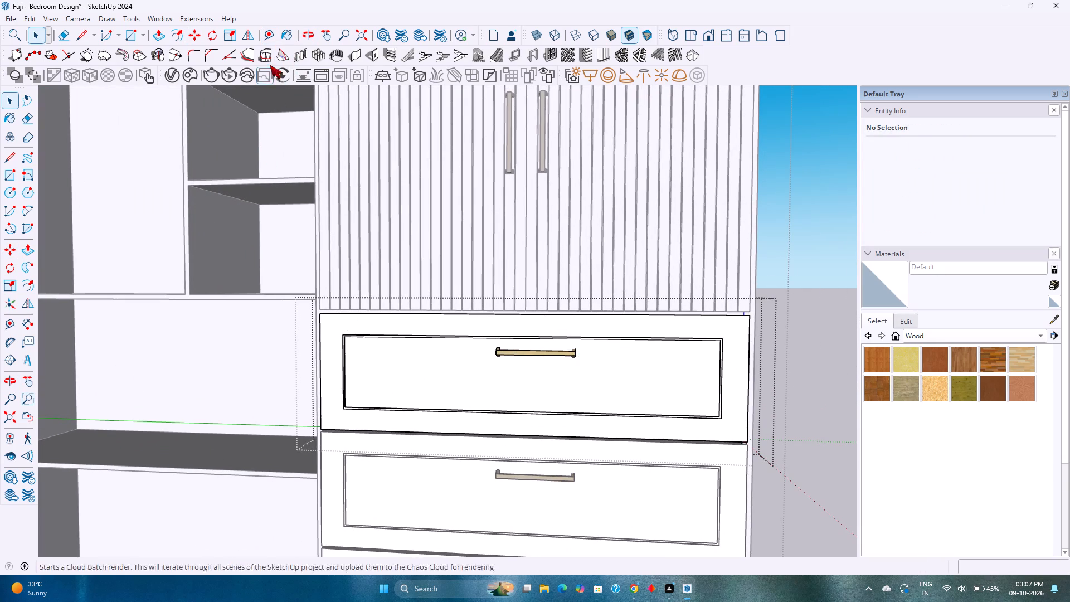
# Place a vertical guide on the top front panel through the midpoint of the inner frame's upper edge, measured from the frame's side edge.
pyautogui.click(272, 36)
pyautogui.scroll(2, 747, 344)
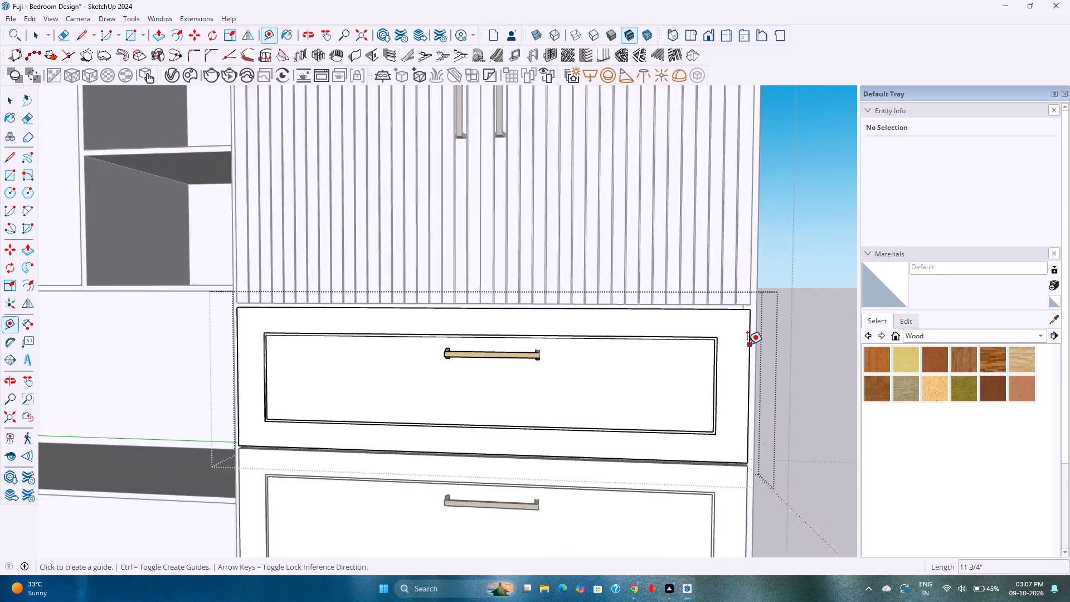
pyautogui.scroll(5, 747, 344)
pyautogui.click(695, 364)
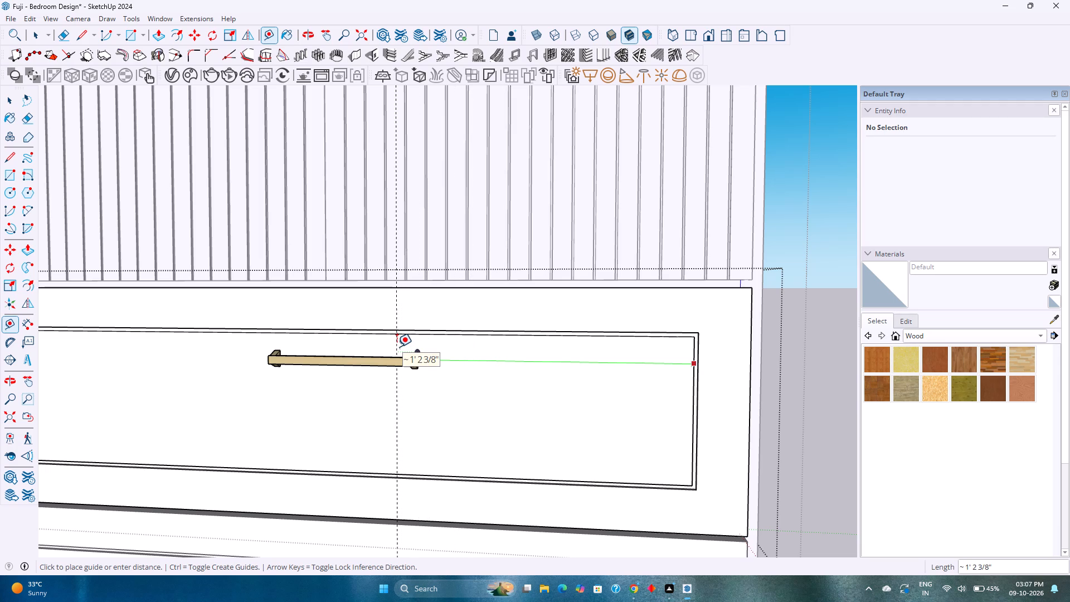
pyautogui.scroll(-2, 397, 347)
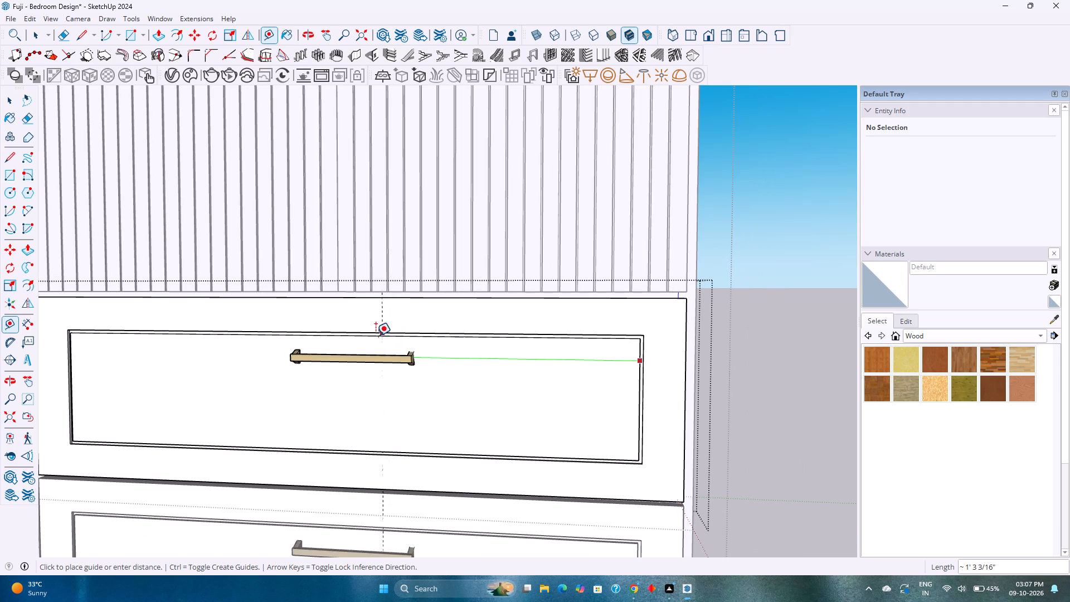
pyautogui.click(341, 336)
# Place two vertical guides on the top front panel, 3" to either side of the centre guide.
pyautogui.moveTo(334, 348); pyautogui.dragTo(451, 375, button='middle')
pyautogui.middleClick(451, 375)
pyautogui.moveTo(451, 375); pyautogui.dragTo(420, 382, button='middle')
pyautogui.moveTo(366, 290); pyautogui.dragTo(265, 305, button='middle')
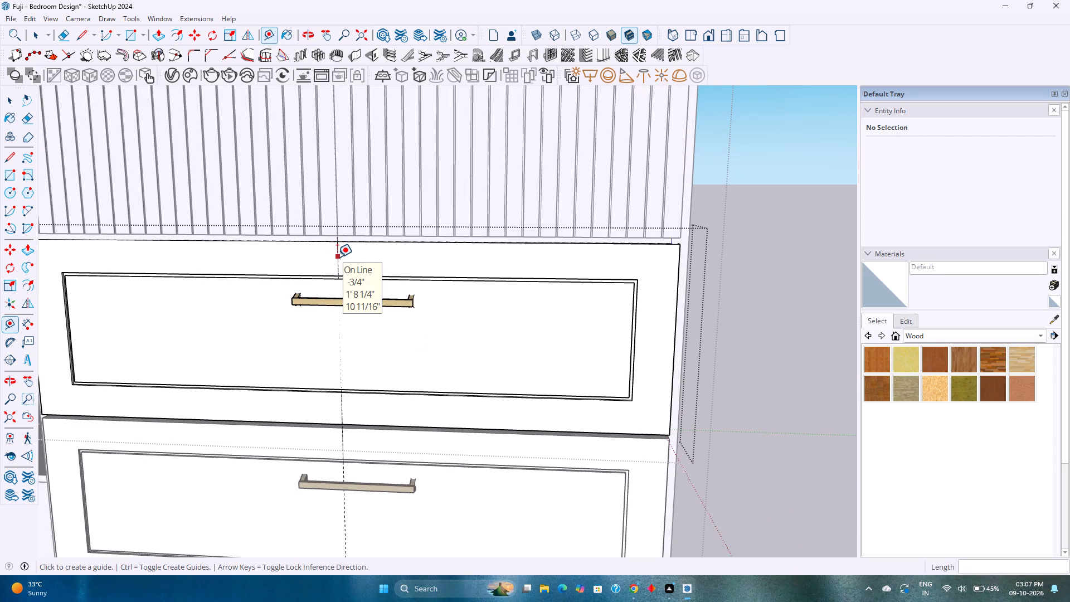
pyautogui.click(337, 257)
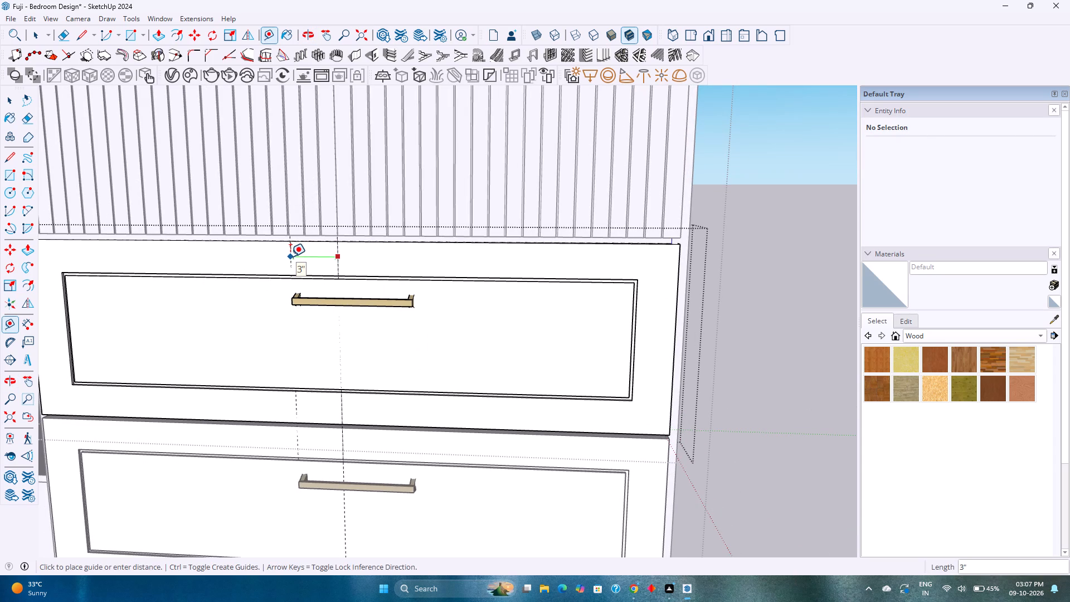
pyautogui.click(290, 256)
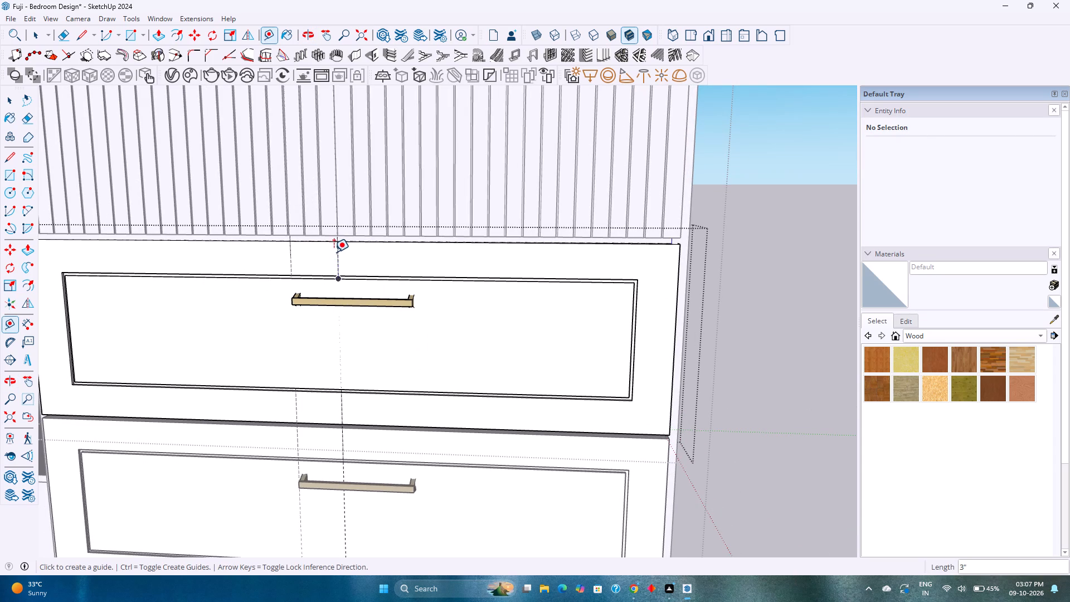
pyautogui.click(335, 252)
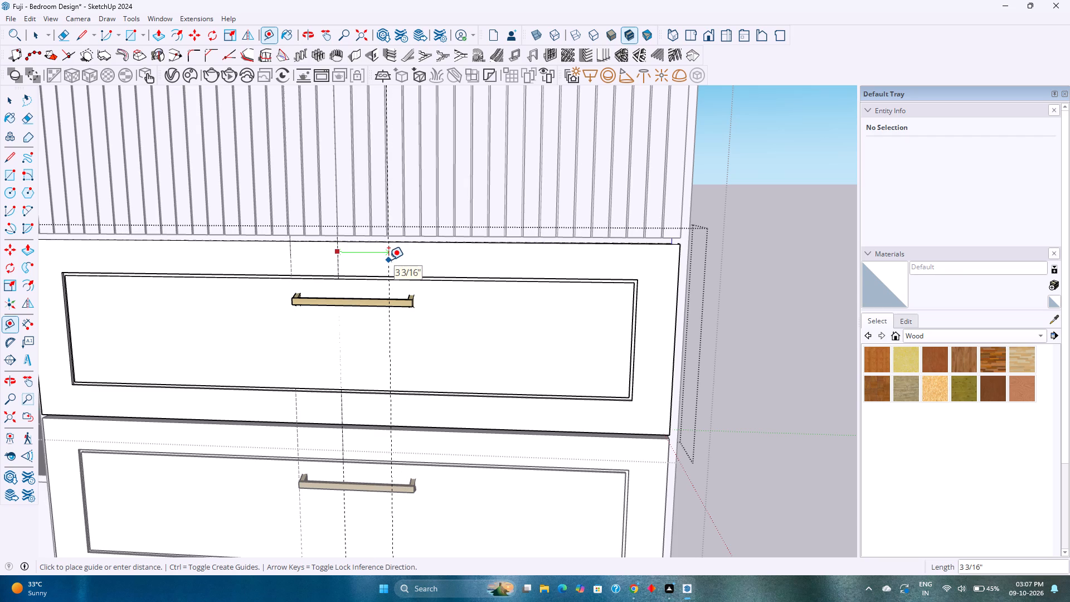
pyautogui.press('3')
pyautogui.press('Return')
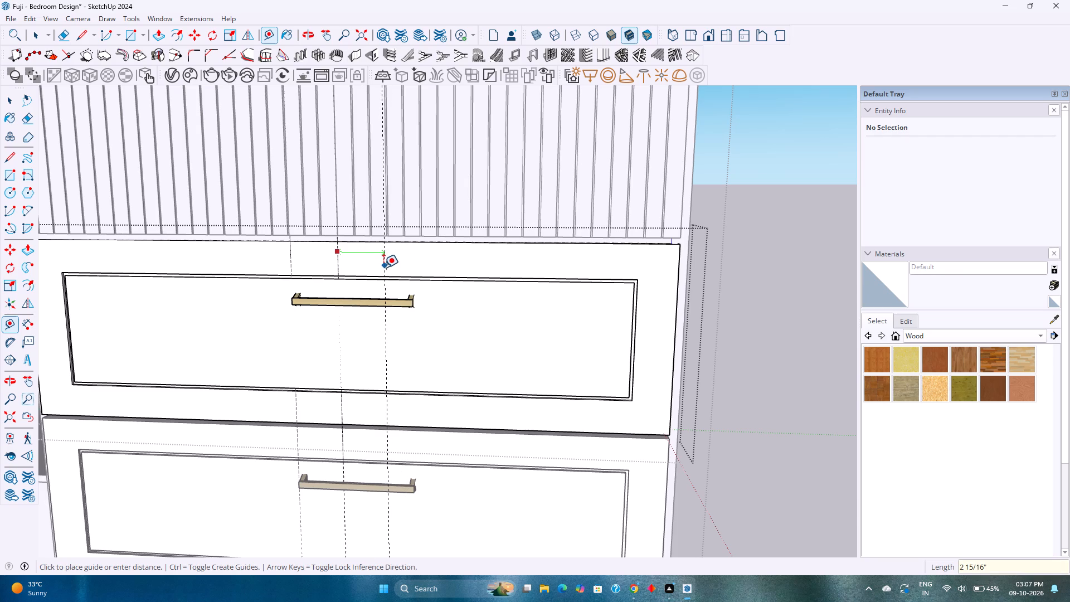
# Place a horizontal guide 3" below the top front panel's upper edge.
pyautogui.scroll(2, 356, 283)
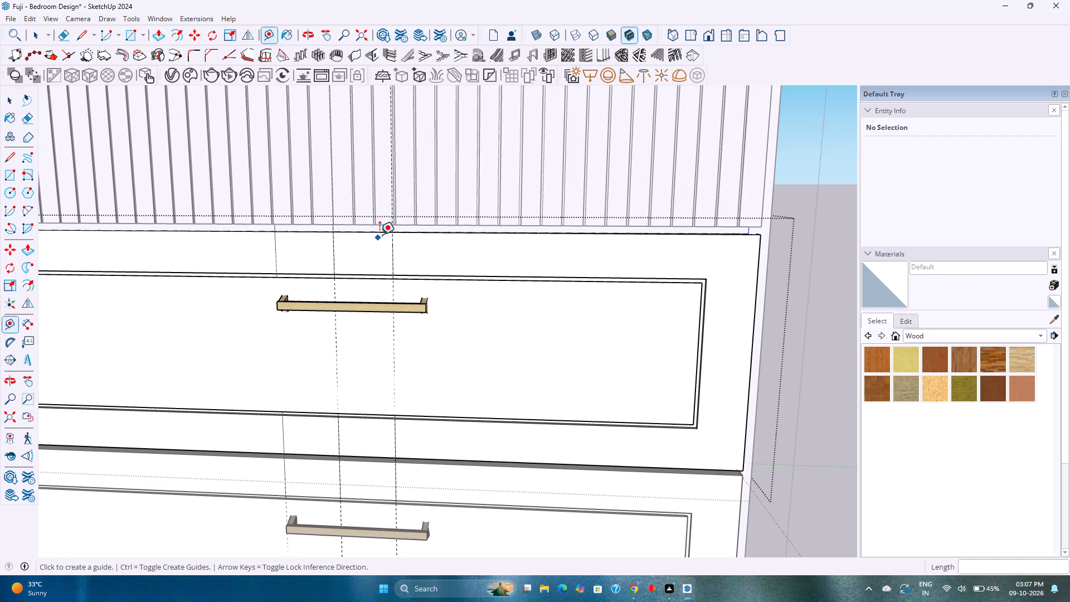
pyautogui.click(380, 232)
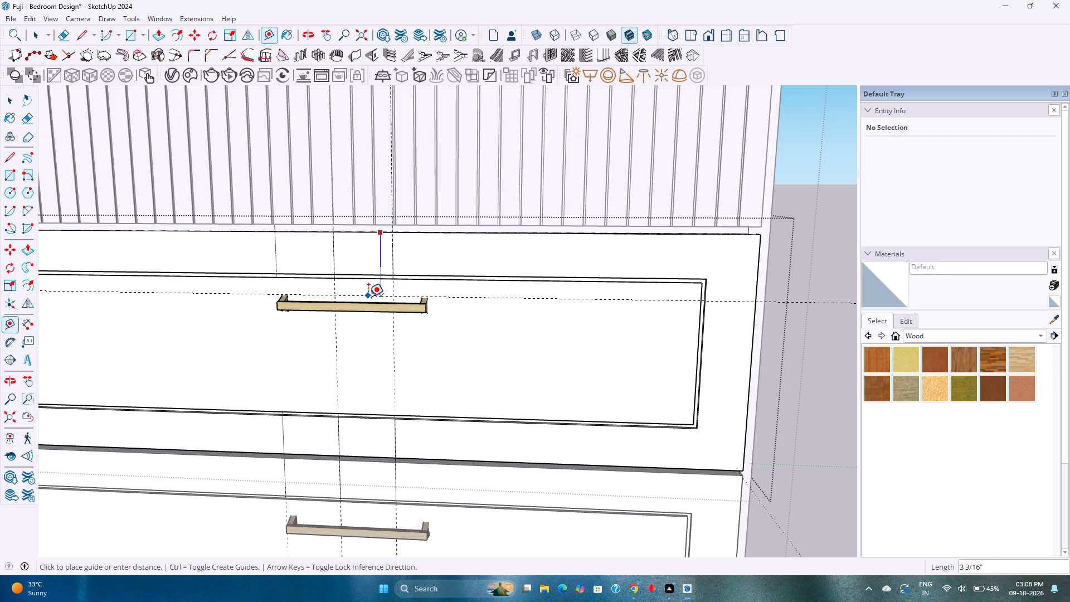
pyautogui.scroll(2, 381, 300)
pyautogui.scroll(7, 460, 305)
pyautogui.moveTo(460, 305); pyautogui.dragTo(460, 306, button='middle')
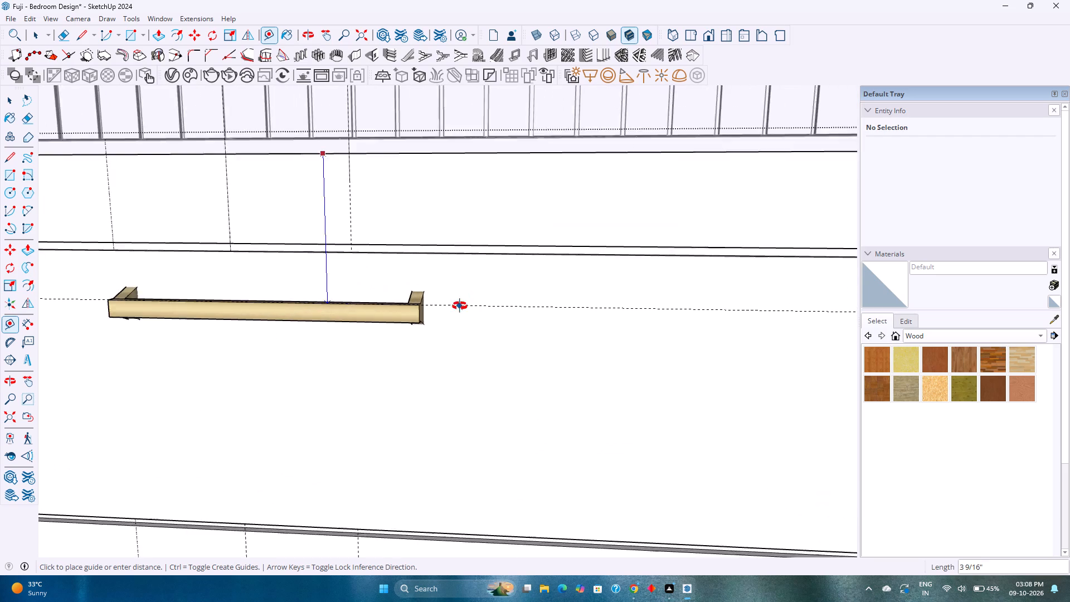
pyautogui.moveTo(460, 306); pyautogui.dragTo(291, 299, button='middle')
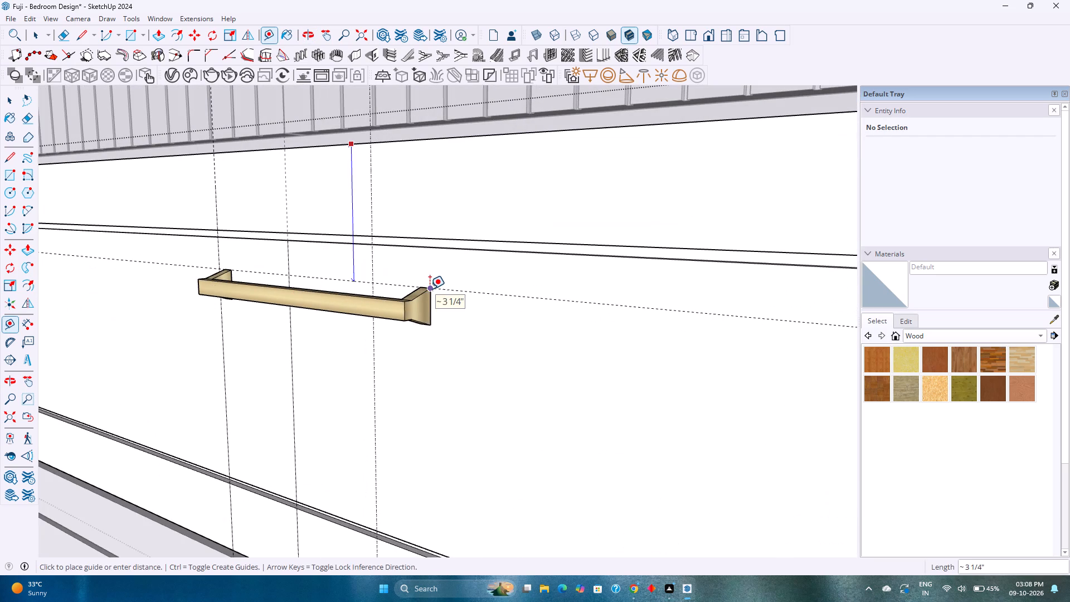
pyautogui.press('4')
pyautogui.press('Return')
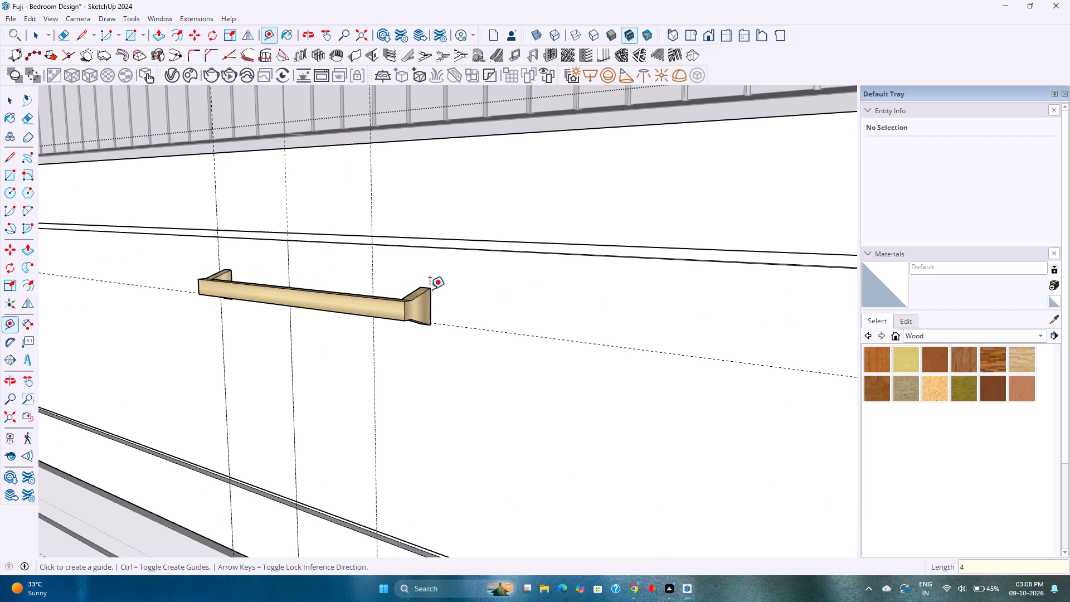
pyautogui.press('3')
pyautogui.press('Return')
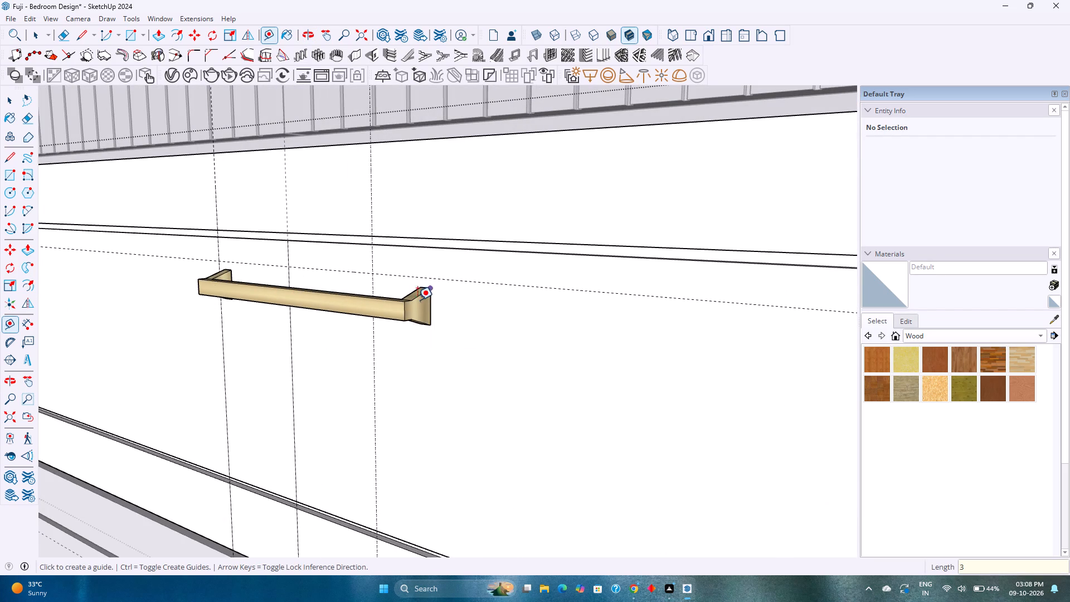
# Move the top panel's handle about 1" along the panel by its rear edge's midpoint, centring it on the middle vertical guide.
pyautogui.press('space')
pyautogui.click(407, 313)
pyautogui.scroll(1, 332, 320)
pyautogui.moveTo(332, 320); pyautogui.dragTo(480, 359, button='middle')
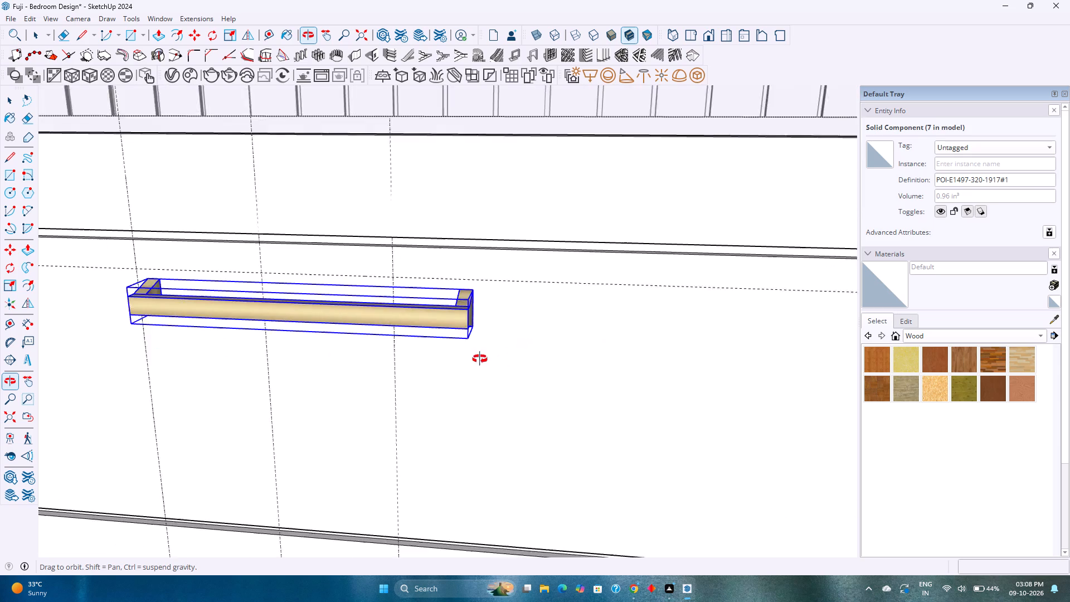
pyautogui.moveTo(480, 359); pyautogui.dragTo(510, 366, button='middle')
pyautogui.moveTo(330, 278); pyautogui.dragTo(322, 356, button='middle')
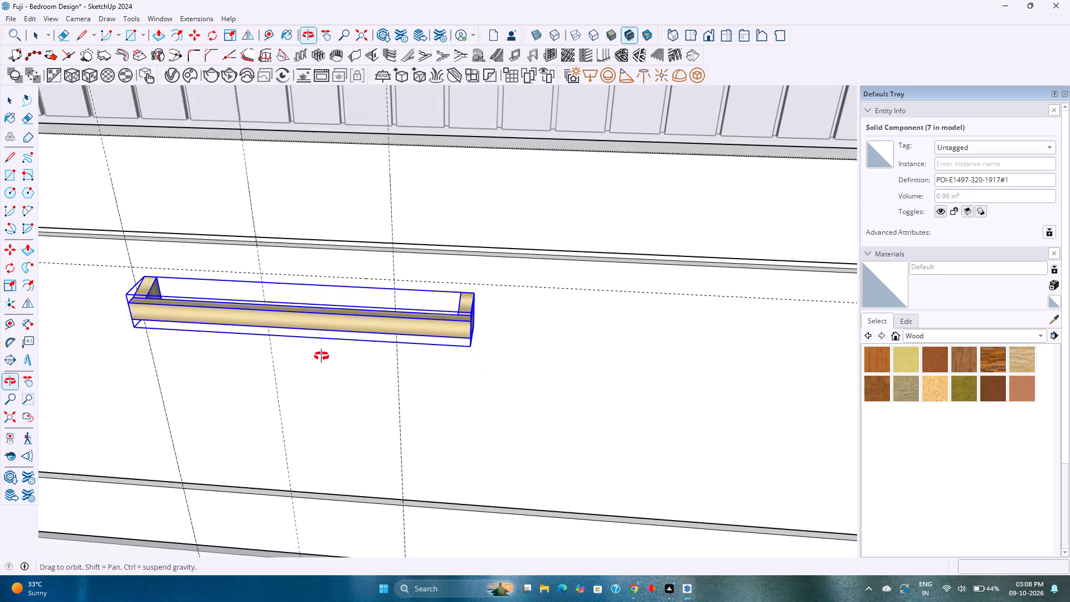
pyautogui.moveTo(322, 356); pyautogui.dragTo(322, 361, button='middle')
pyautogui.press('m')
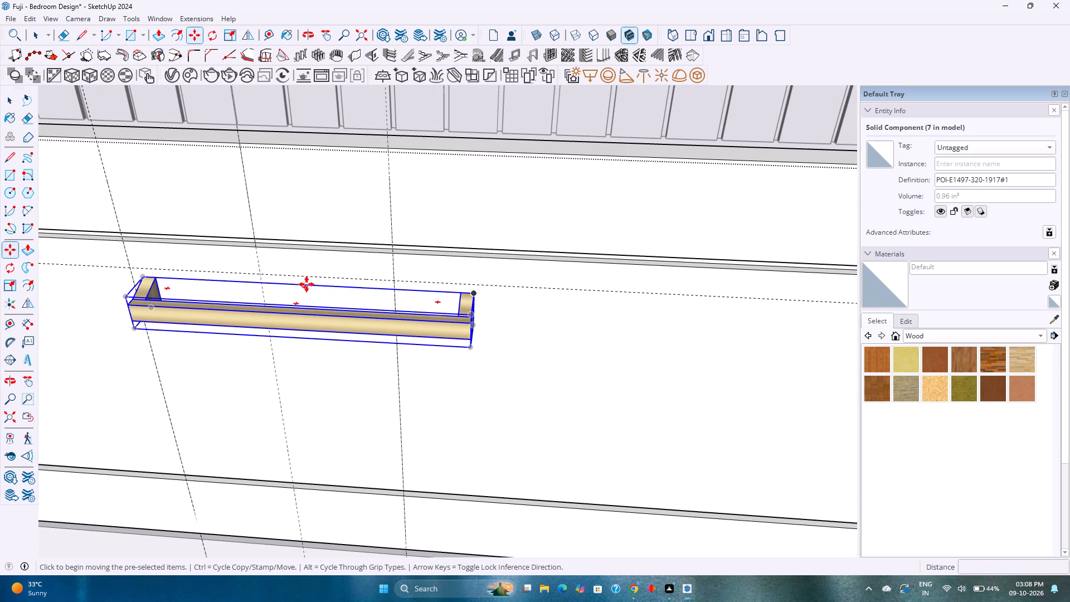
pyautogui.scroll(9, 305, 283)
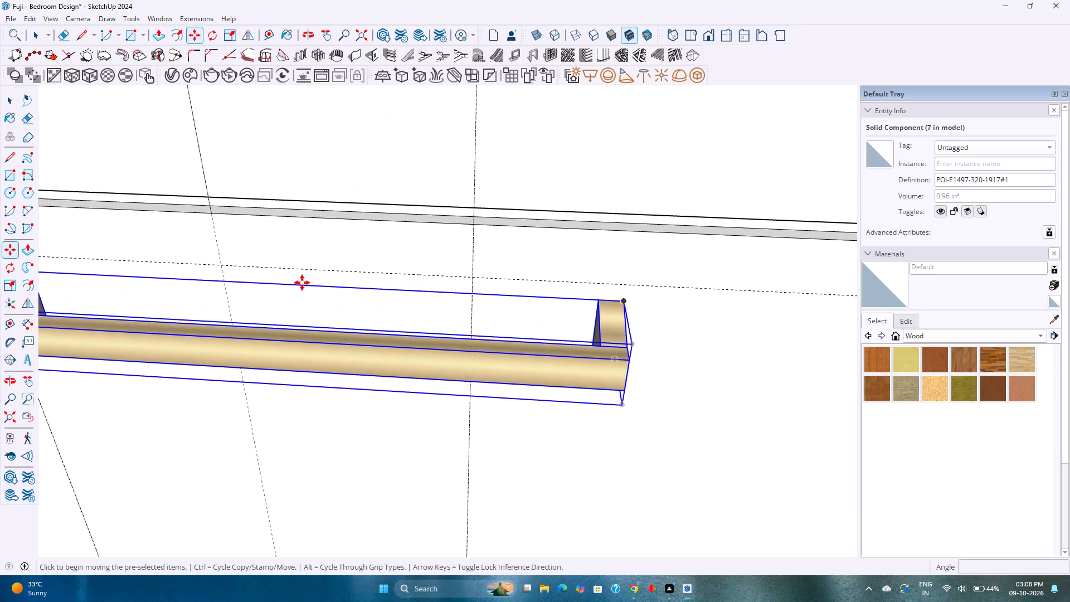
pyautogui.scroll(-2, 302, 285)
pyautogui.moveTo(302, 285); pyautogui.dragTo(334, 322, button='middle')
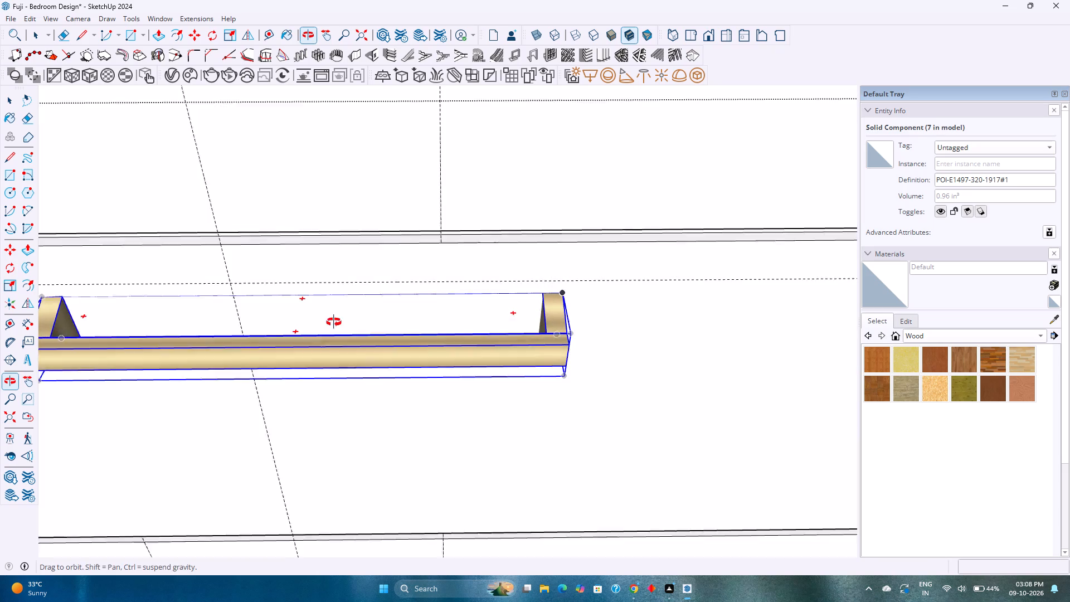
pyautogui.moveTo(334, 322); pyautogui.dragTo(338, 305, button='middle')
pyautogui.keyDown('shift'); pyautogui.moveTo(340, 305); pyautogui.dragTo(460, 343, button='middle'); pyautogui.keyUp('shift')
pyautogui.moveTo(431, 375); pyautogui.dragTo(359, 254, button='middle')
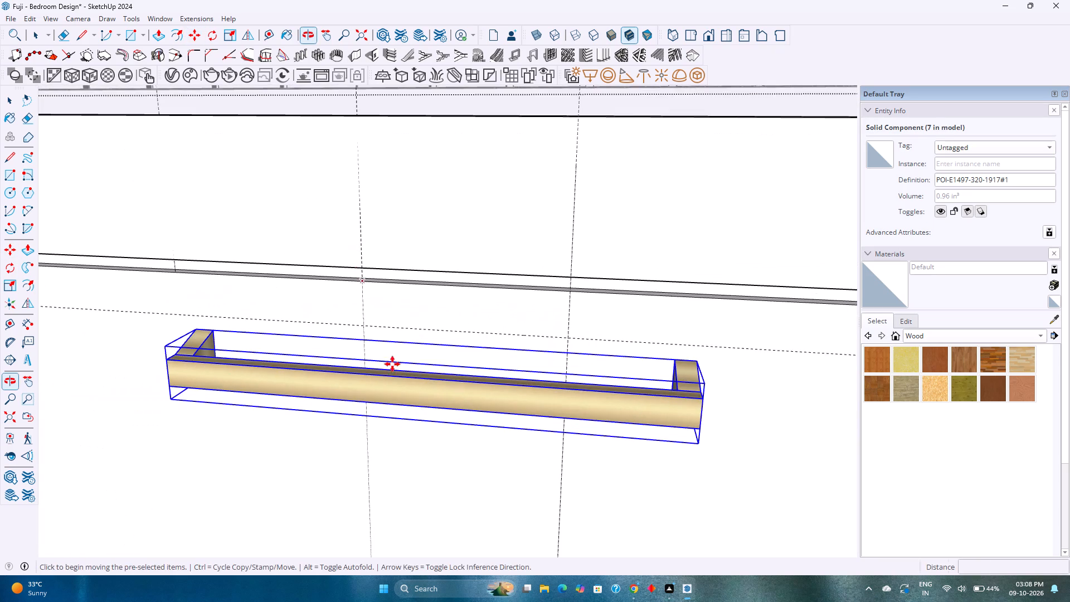
pyautogui.moveTo(406, 444); pyautogui.dragTo(385, 310, button='middle')
pyautogui.moveTo(428, 407); pyautogui.dragTo(373, 309, button='middle')
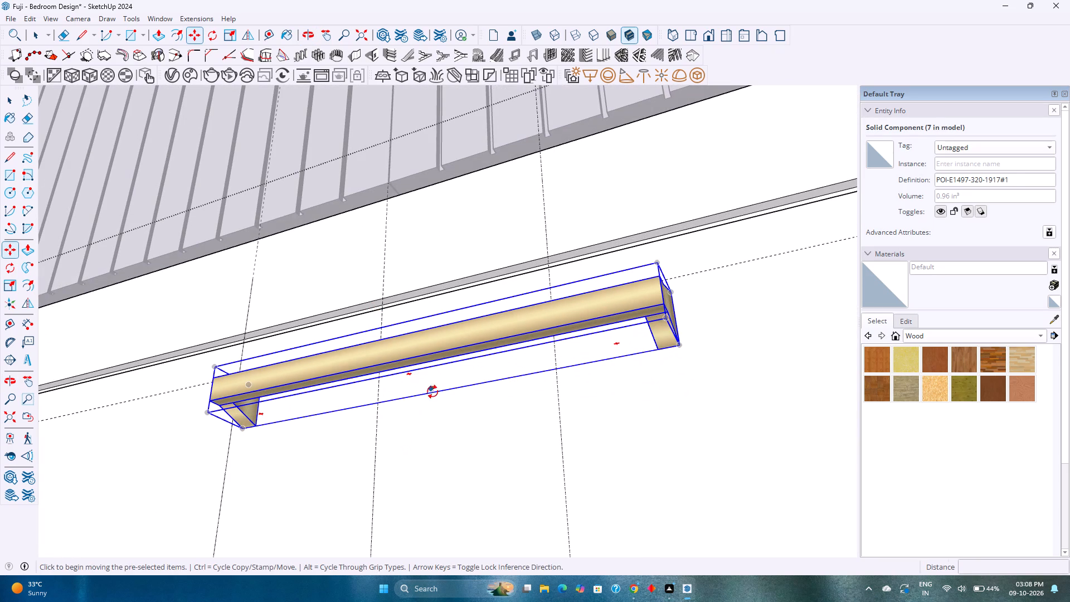
pyautogui.click(433, 394)
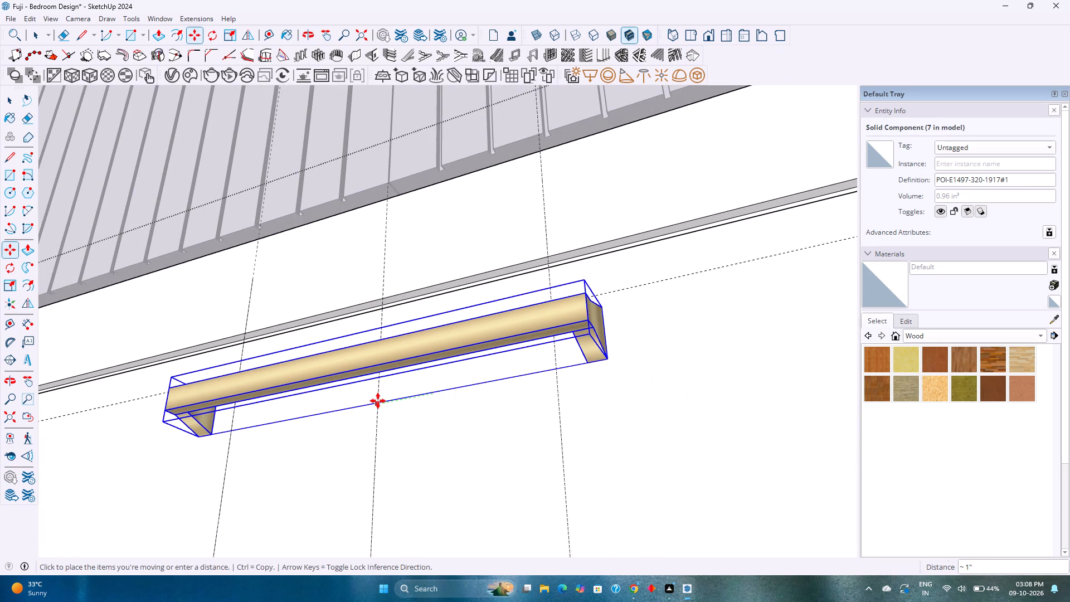
pyautogui.click(378, 401)
# Move the handle straight up by its rear upper corner to align with the horizontal guide.
pyautogui.moveTo(357, 404); pyautogui.dragTo(431, 519, button='middle')
pyautogui.moveTo(442, 436); pyautogui.dragTo(171, 492, button='middle')
pyautogui.click(541, 367)
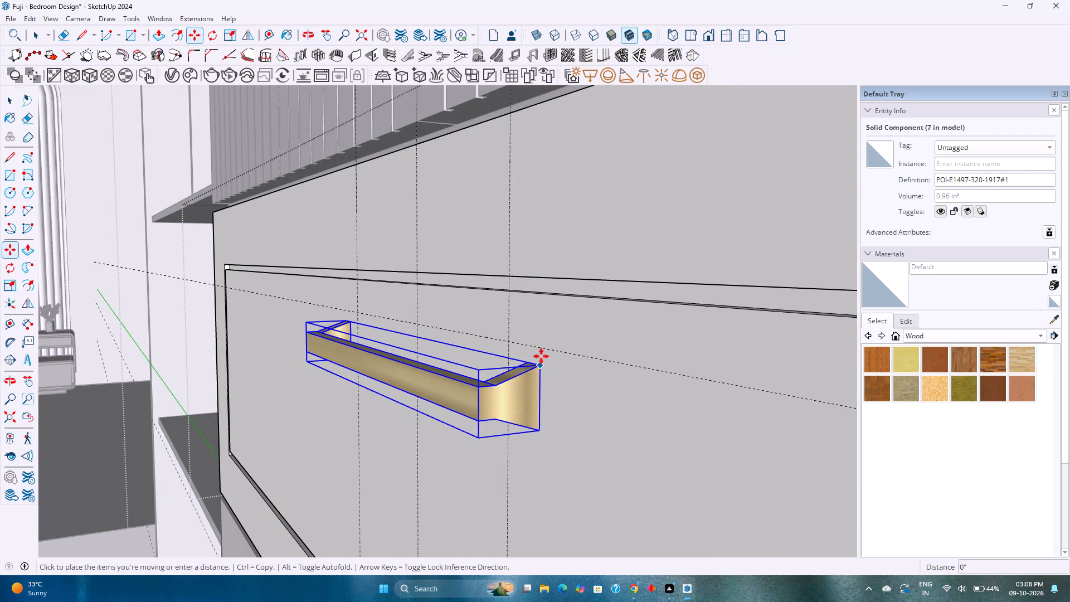
pyautogui.click(542, 350)
pyautogui.moveTo(414, 370); pyautogui.dragTo(724, 455, button='middle')
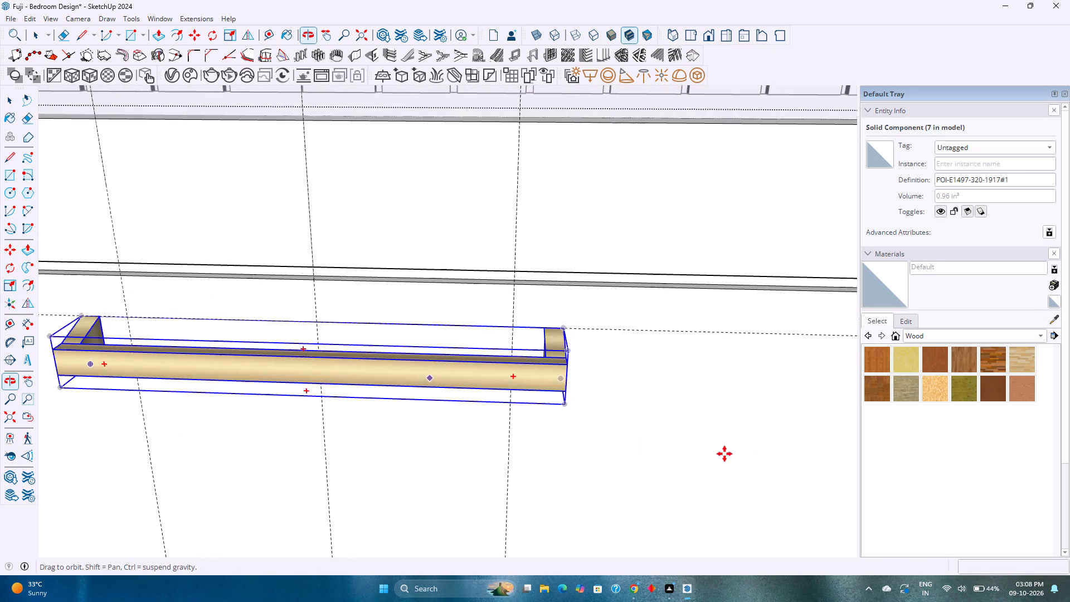
pyautogui.scroll(-5, 518, 397)
pyautogui.moveTo(412, 388); pyautogui.dragTo(431, 298, button='middle')
pyautogui.scroll(-3, 431, 298)
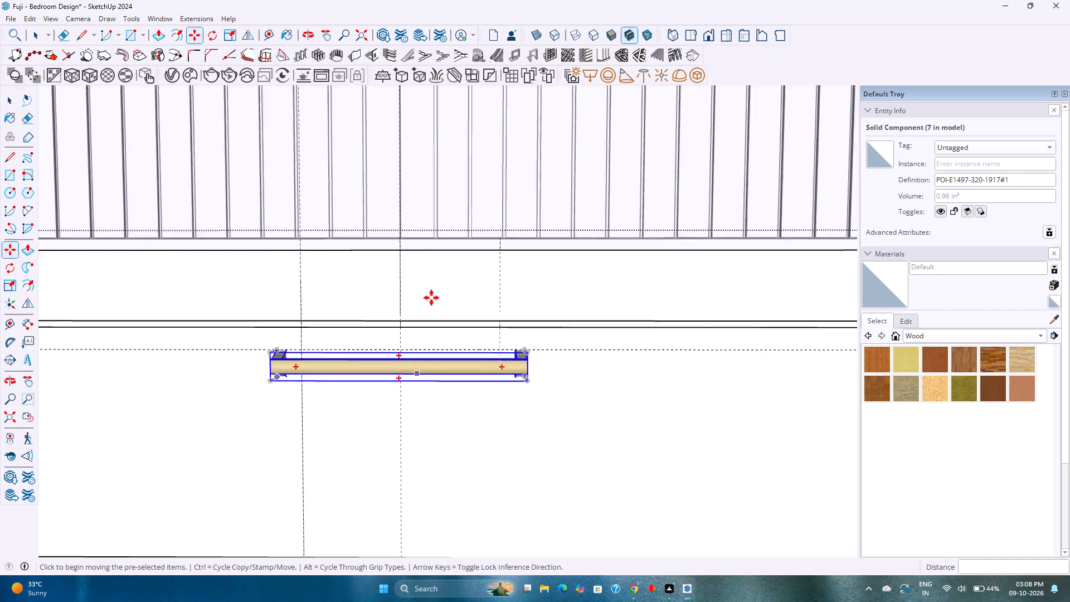
pyautogui.scroll(-15, 431, 298)
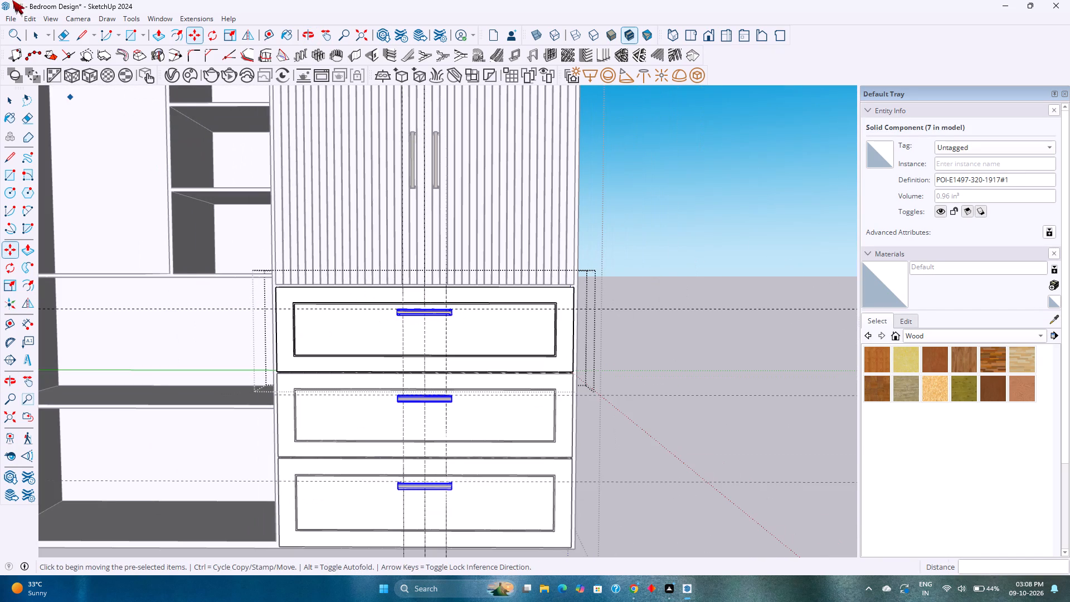
# Delete all guides from the model.
pyautogui.click(33, 20)
pyautogui.click(99, 131)
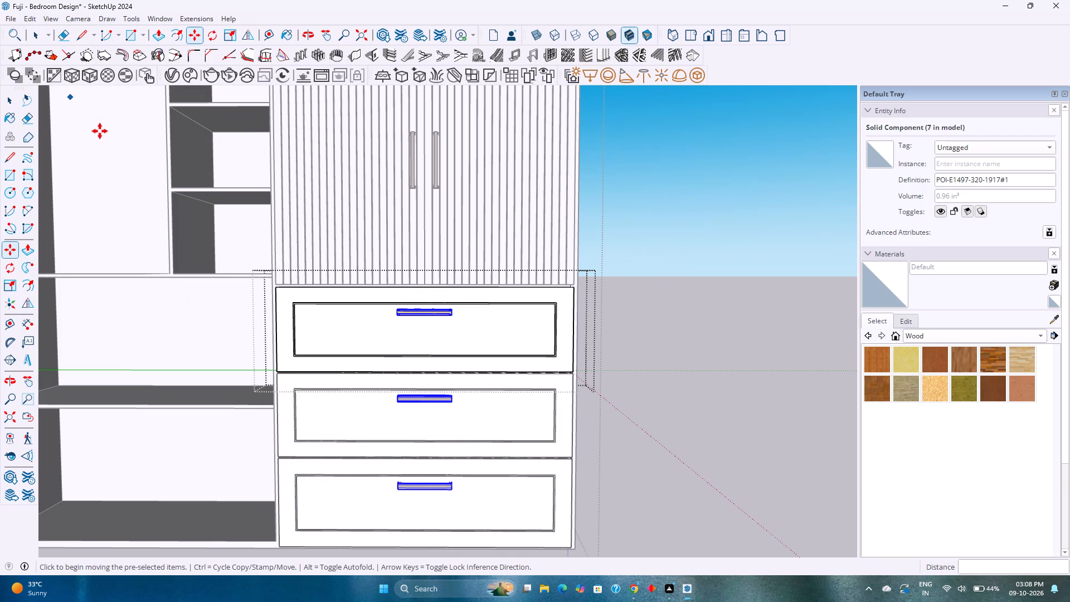
# Exit editing of the front panel component and clear the selection.
pyautogui.press('Escape')
pyautogui.press('space')
pyautogui.press('Escape')
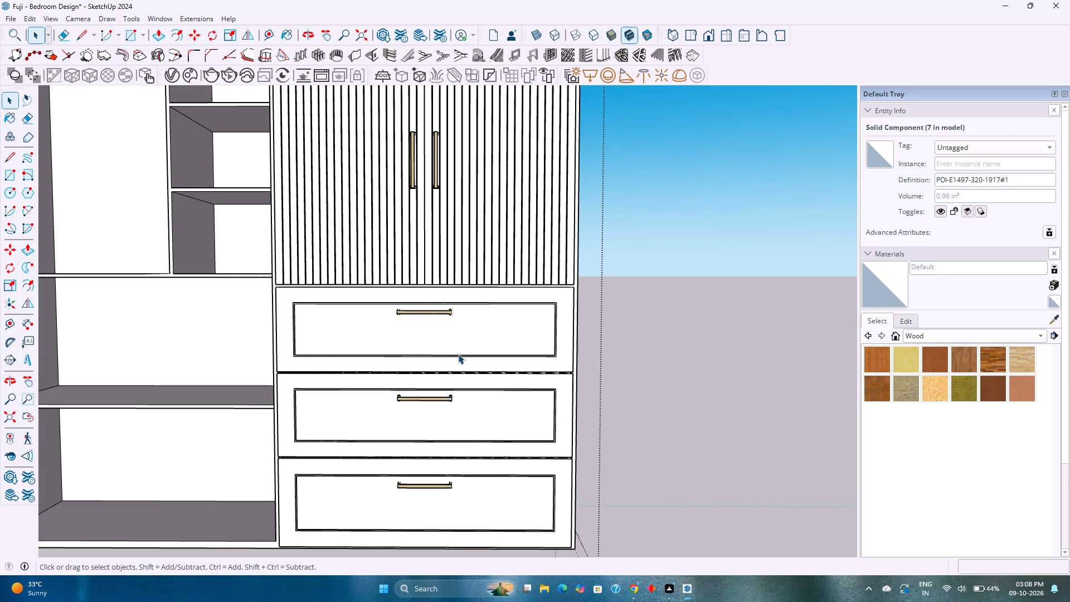
pyautogui.scroll(-5, 458, 354)
pyautogui.click(596, 376)
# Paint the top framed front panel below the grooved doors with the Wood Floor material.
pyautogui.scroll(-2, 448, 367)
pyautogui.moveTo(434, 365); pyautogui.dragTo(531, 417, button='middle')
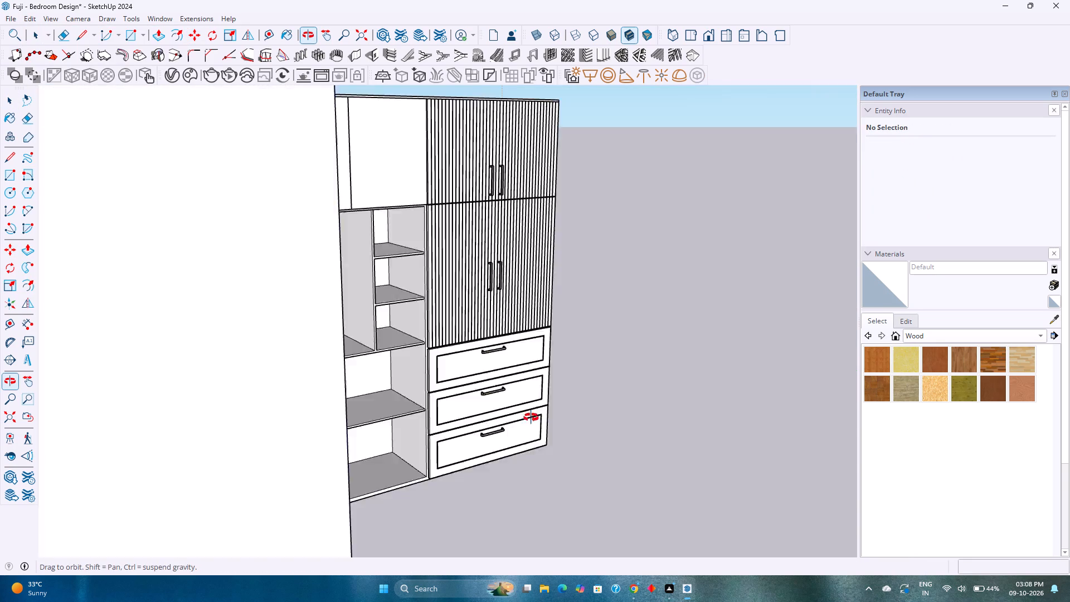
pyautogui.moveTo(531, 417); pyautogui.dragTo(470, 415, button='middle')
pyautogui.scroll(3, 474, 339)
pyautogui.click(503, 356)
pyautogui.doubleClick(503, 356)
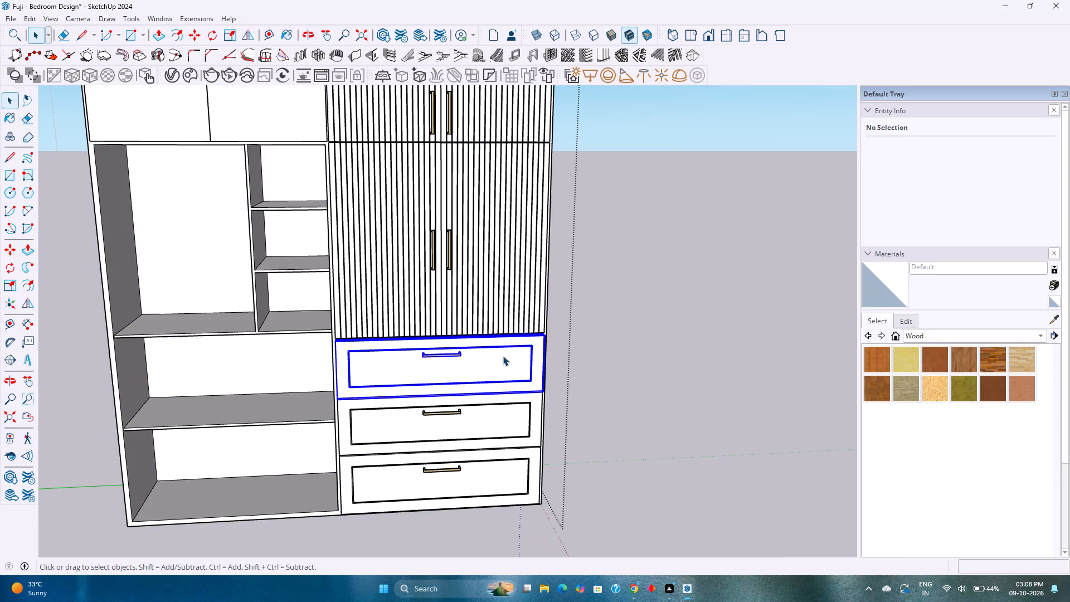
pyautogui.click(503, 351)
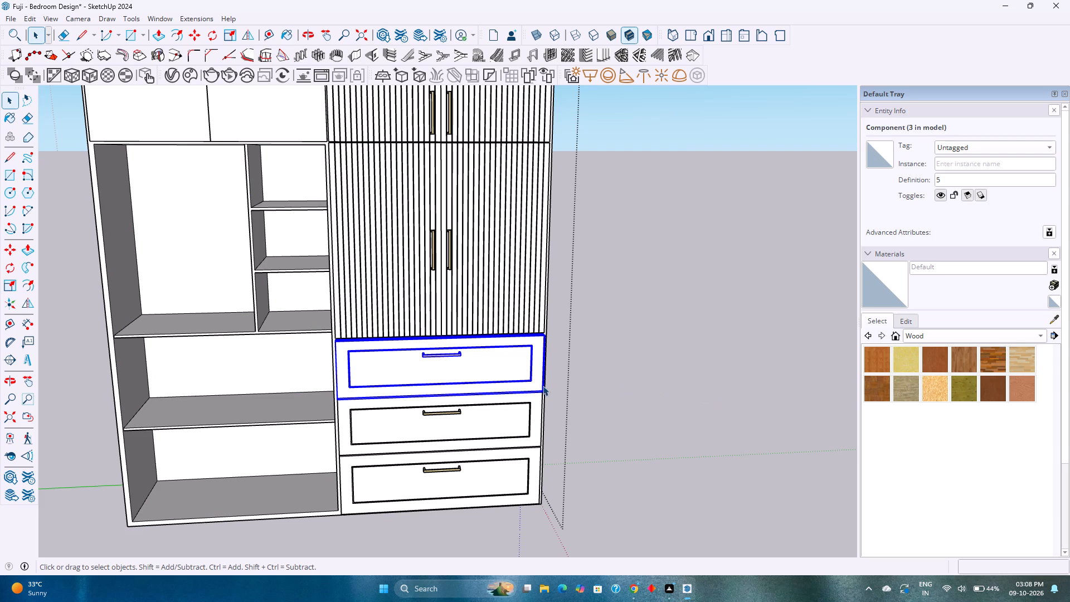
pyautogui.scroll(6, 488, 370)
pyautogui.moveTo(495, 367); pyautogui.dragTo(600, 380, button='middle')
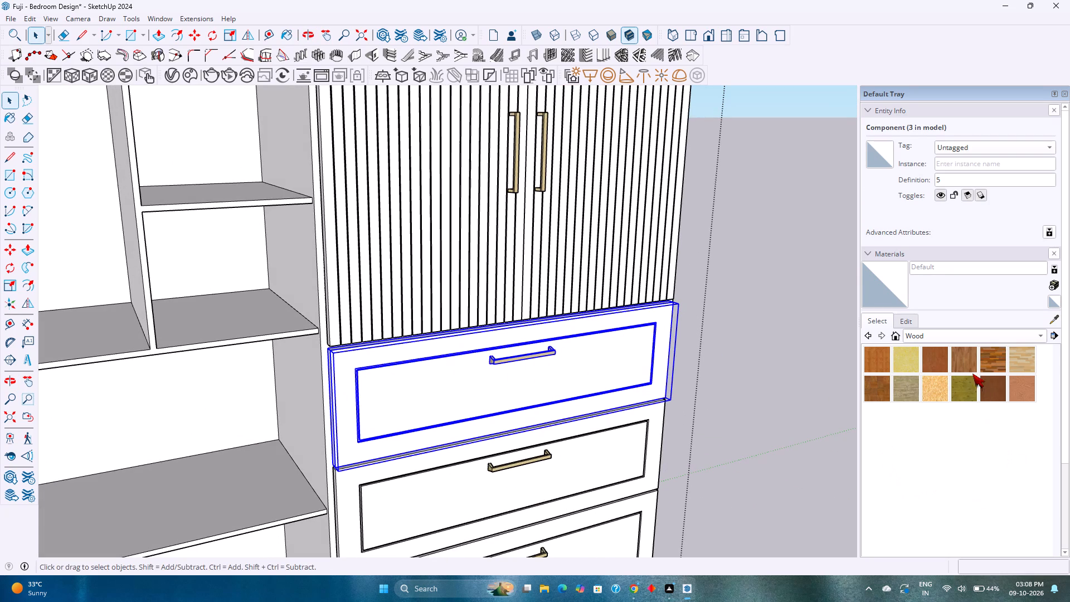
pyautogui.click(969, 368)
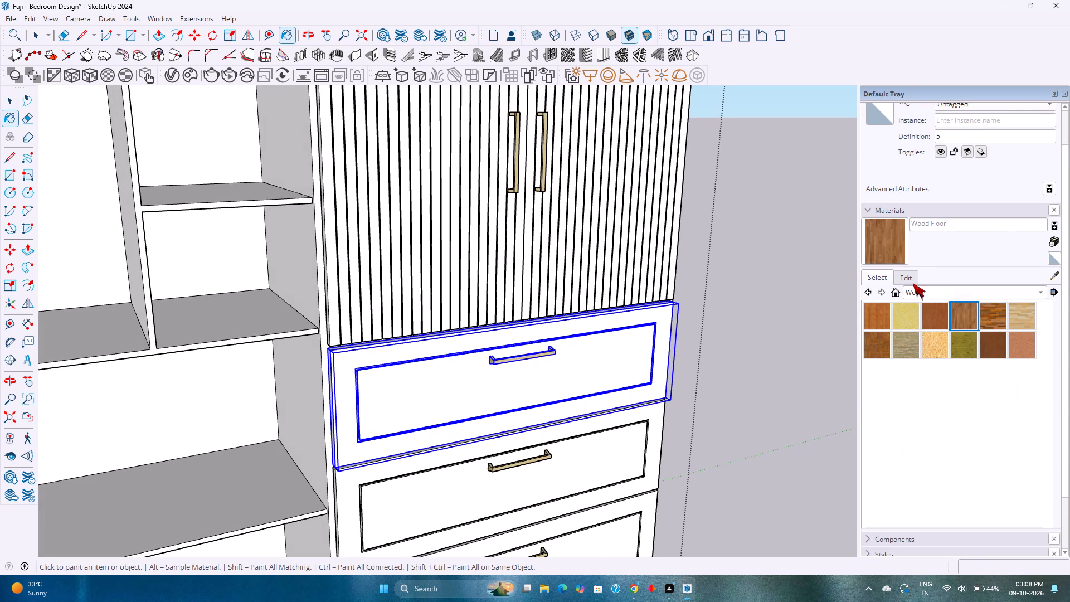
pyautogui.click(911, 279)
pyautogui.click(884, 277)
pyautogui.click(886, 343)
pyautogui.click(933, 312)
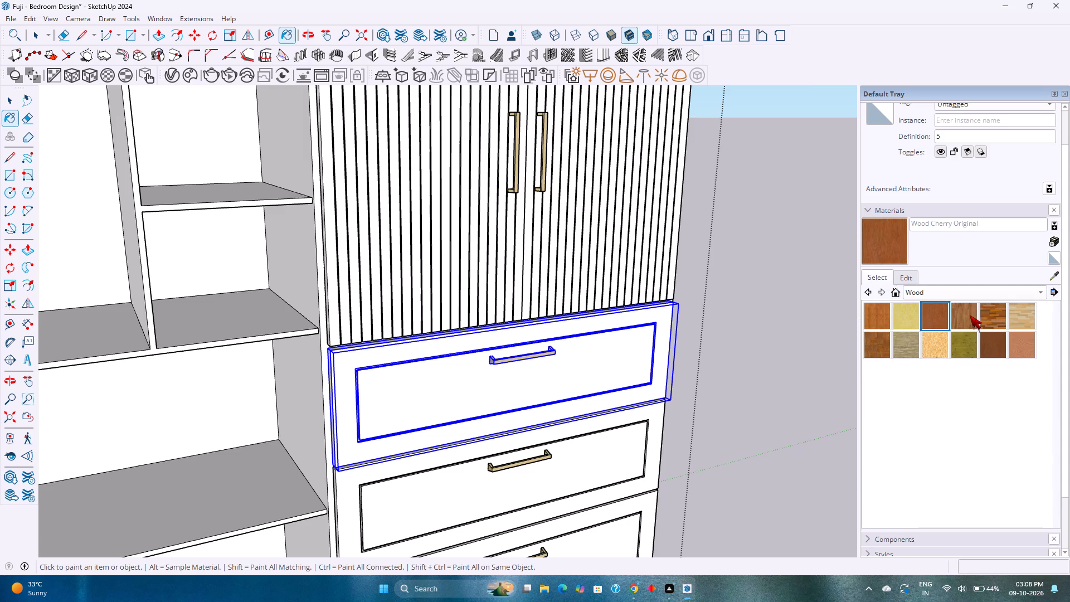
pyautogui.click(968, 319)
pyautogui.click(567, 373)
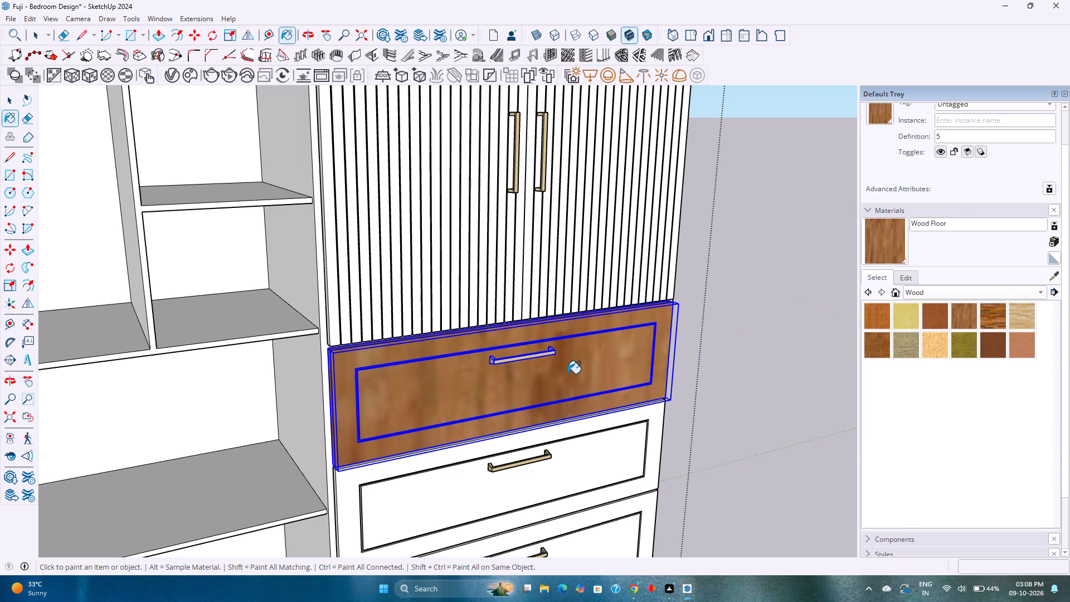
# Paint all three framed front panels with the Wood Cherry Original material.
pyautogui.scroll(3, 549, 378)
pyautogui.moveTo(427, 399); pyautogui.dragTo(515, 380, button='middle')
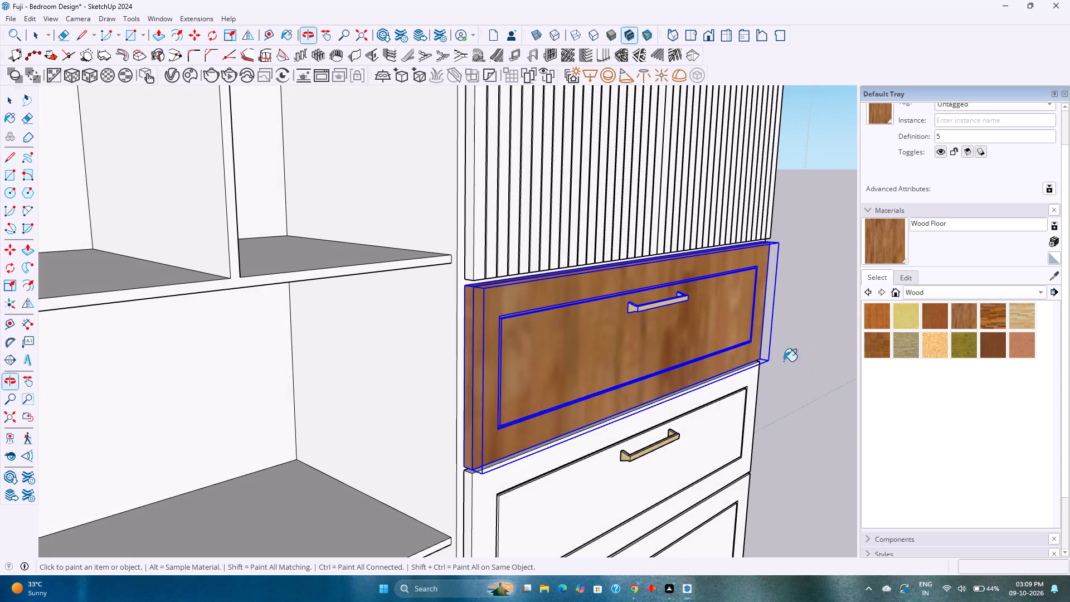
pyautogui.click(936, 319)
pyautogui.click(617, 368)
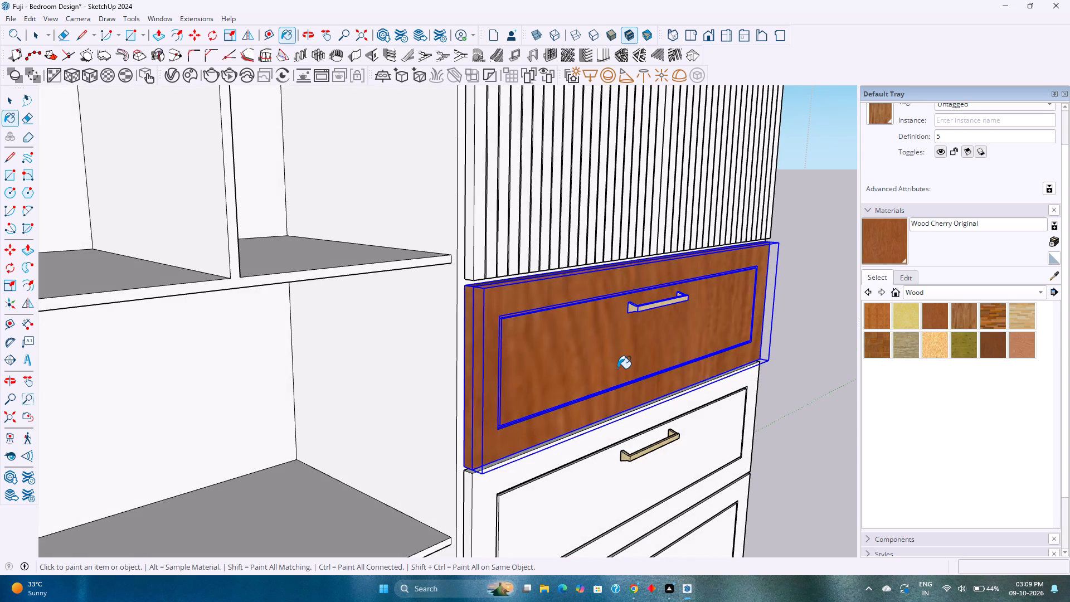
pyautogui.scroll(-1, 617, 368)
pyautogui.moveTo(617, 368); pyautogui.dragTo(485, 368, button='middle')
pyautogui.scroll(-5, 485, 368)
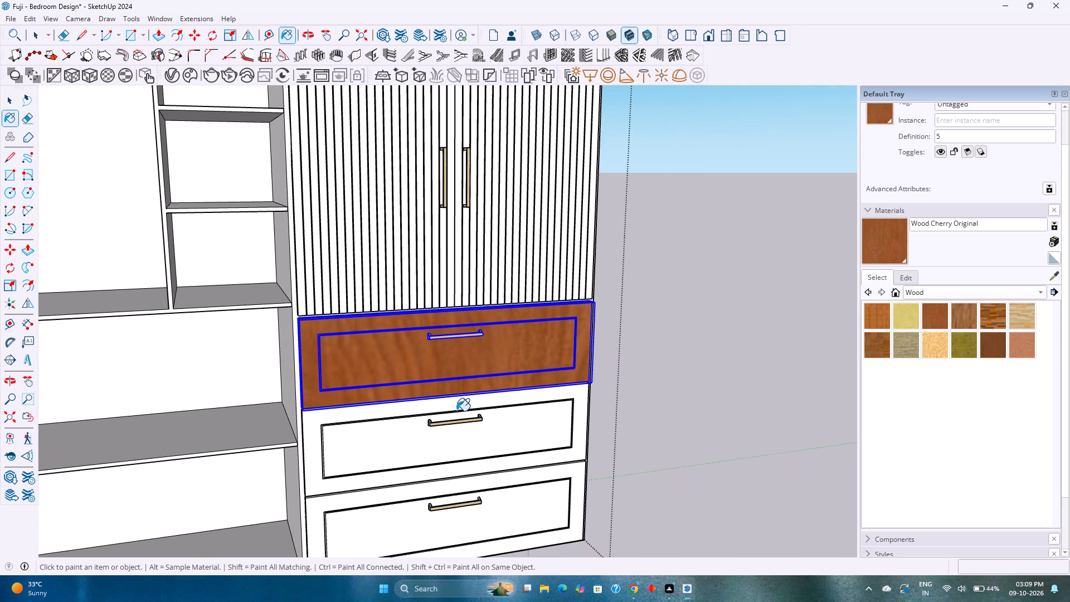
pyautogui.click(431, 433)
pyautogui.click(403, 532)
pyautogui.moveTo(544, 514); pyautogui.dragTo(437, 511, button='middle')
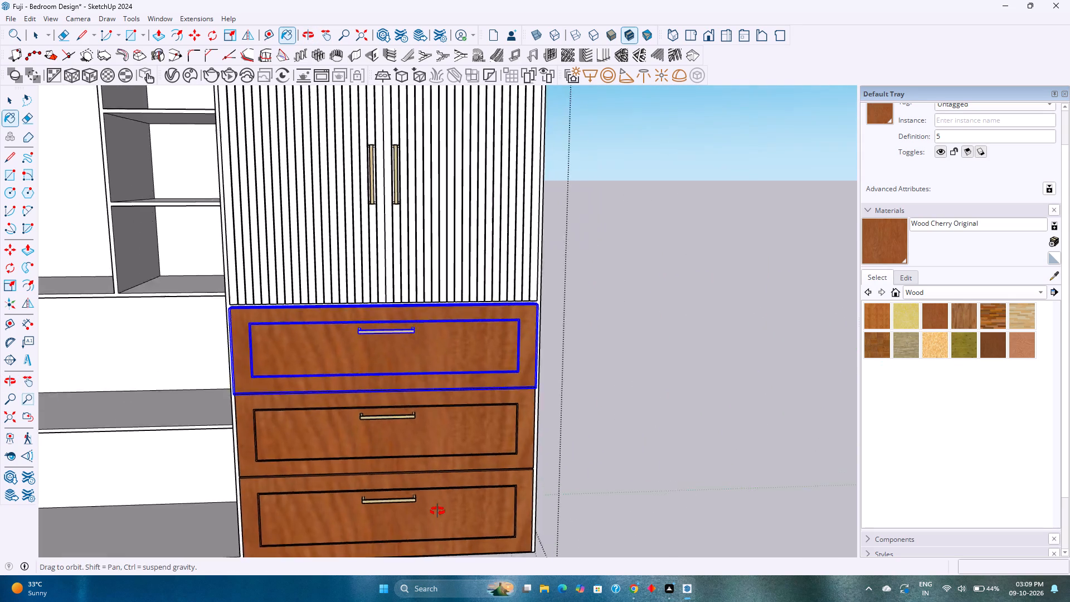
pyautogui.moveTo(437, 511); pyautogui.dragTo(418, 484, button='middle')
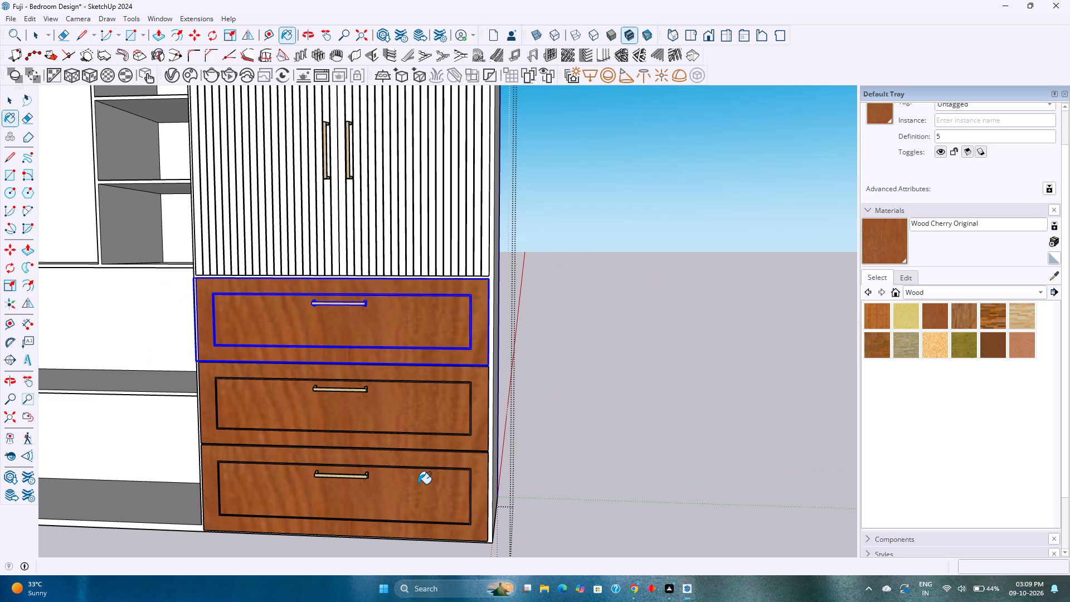
# Paint all three framed front panels with the Wood Veneer 01 material.
pyautogui.click(995, 355)
pyautogui.click(422, 492)
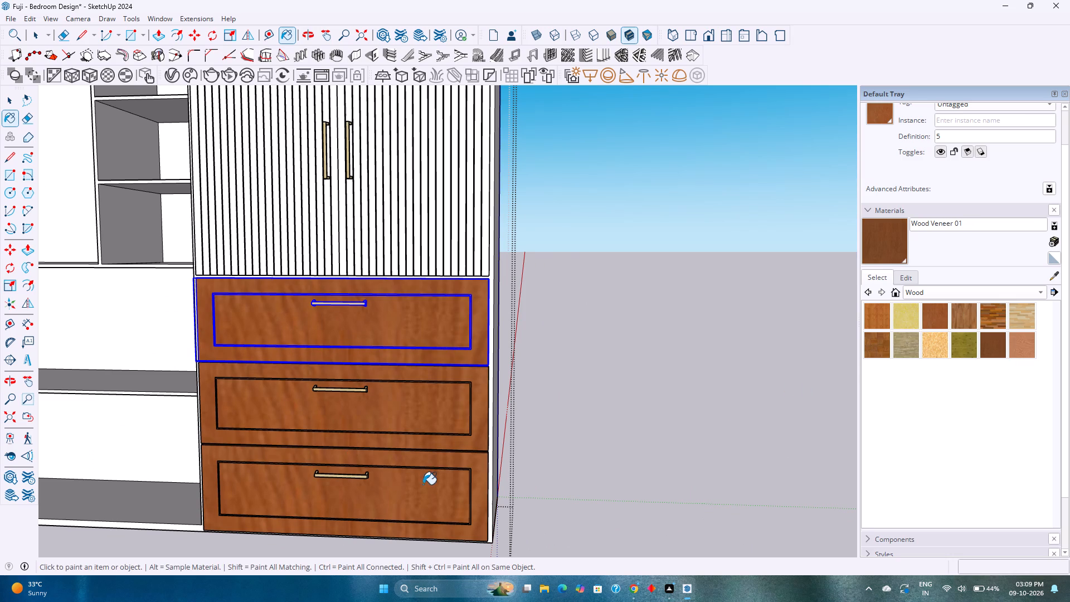
pyautogui.click(431, 417)
pyautogui.click(436, 346)
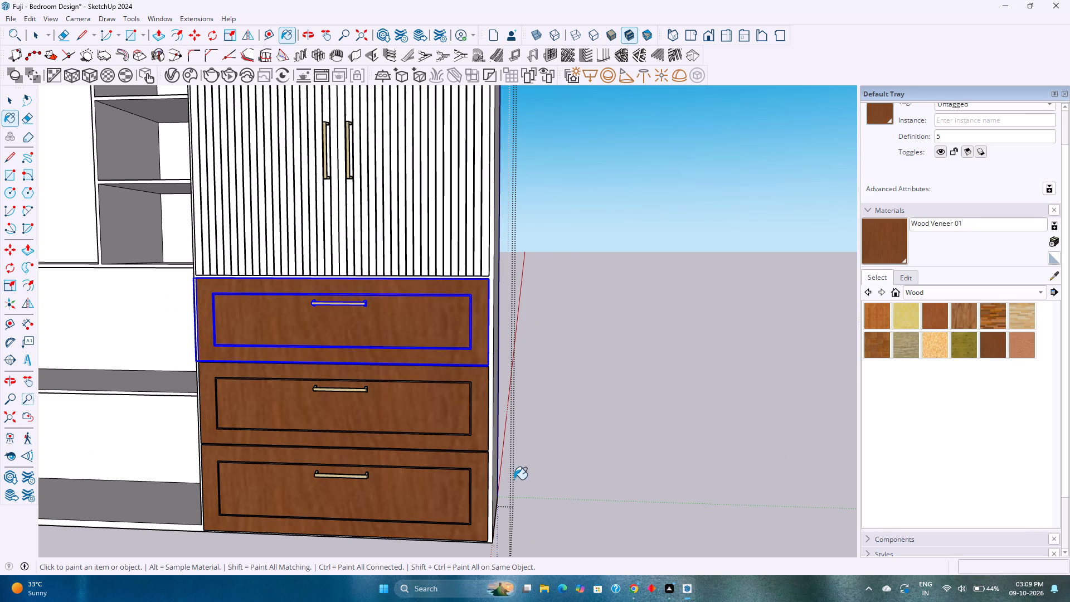
# Darken the Wood Veneer 01 material to a lightness of 28, leave painting and clear the selection.
pyautogui.click(911, 274)
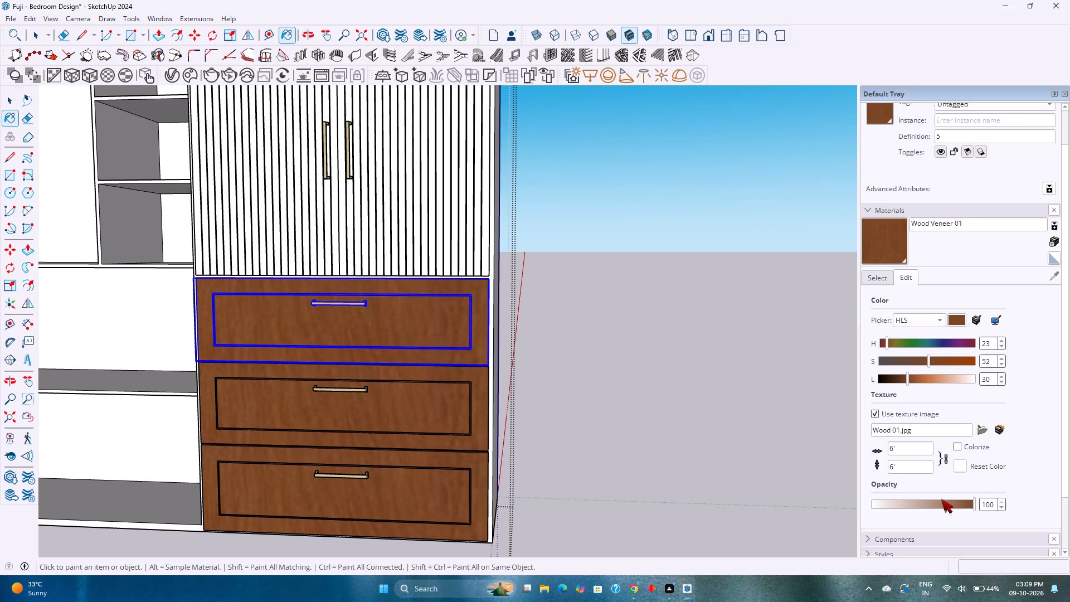
pyautogui.click(910, 381)
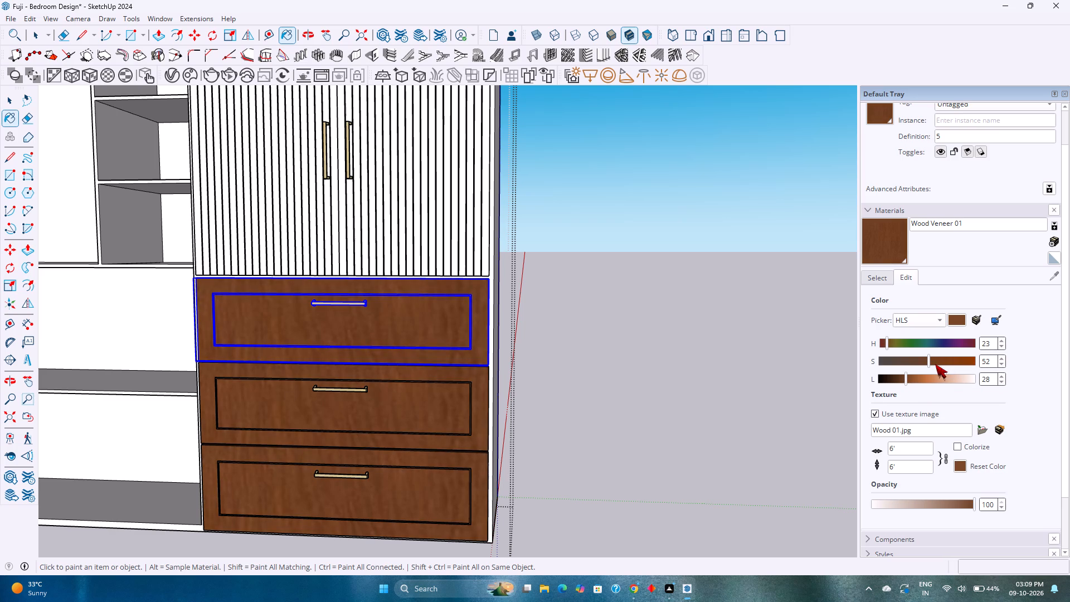
pyautogui.scroll(-4, 567, 447)
pyautogui.press('space')
pyautogui.press('Escape')
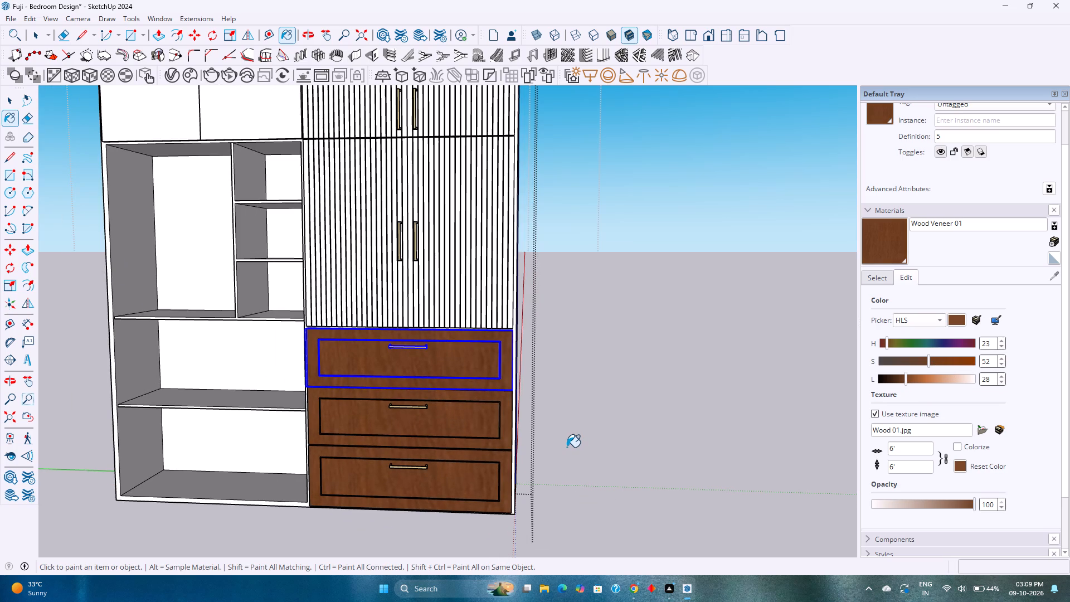
pyautogui.press('space')
pyautogui.press('Escape')
pyautogui.scroll(-4, 568, 445)
pyautogui.press('space')
pyautogui.click(568, 442)
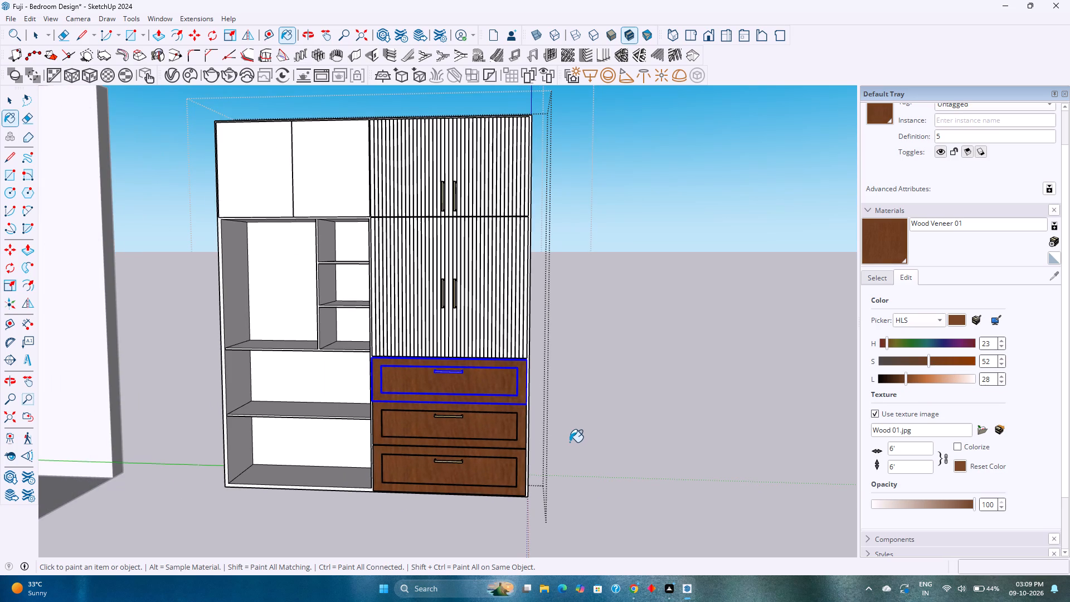
pyautogui.click(510, 484)
pyautogui.press('space')
pyautogui.press('Escape')
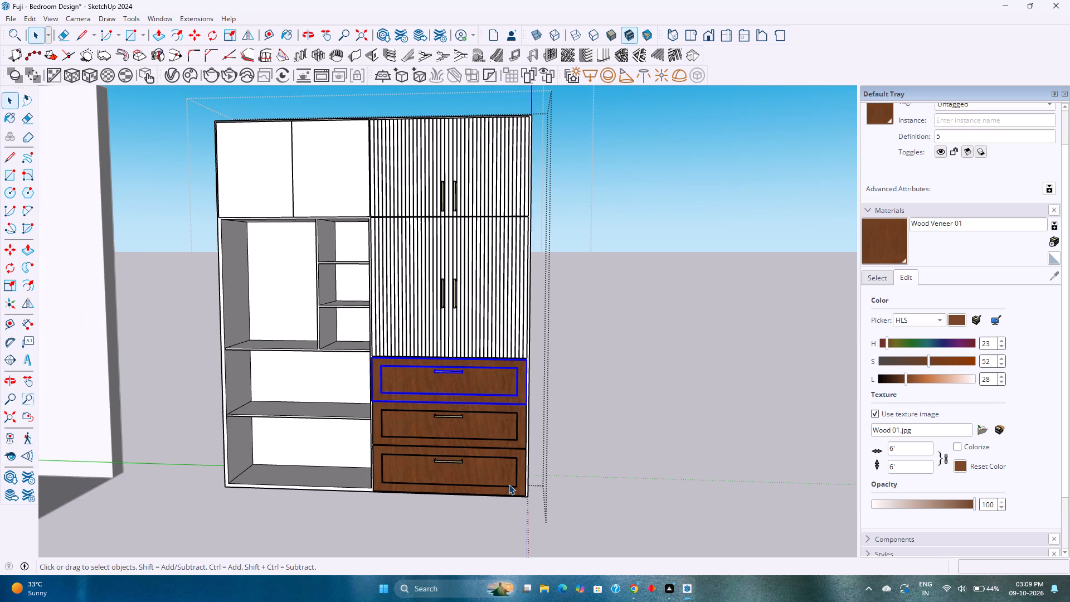
pyautogui.click(478, 513)
# Examine the veneered front panels up close and the whole wardrobe from several angles.
pyautogui.moveTo(439, 517); pyautogui.dragTo(206, 536, button='middle')
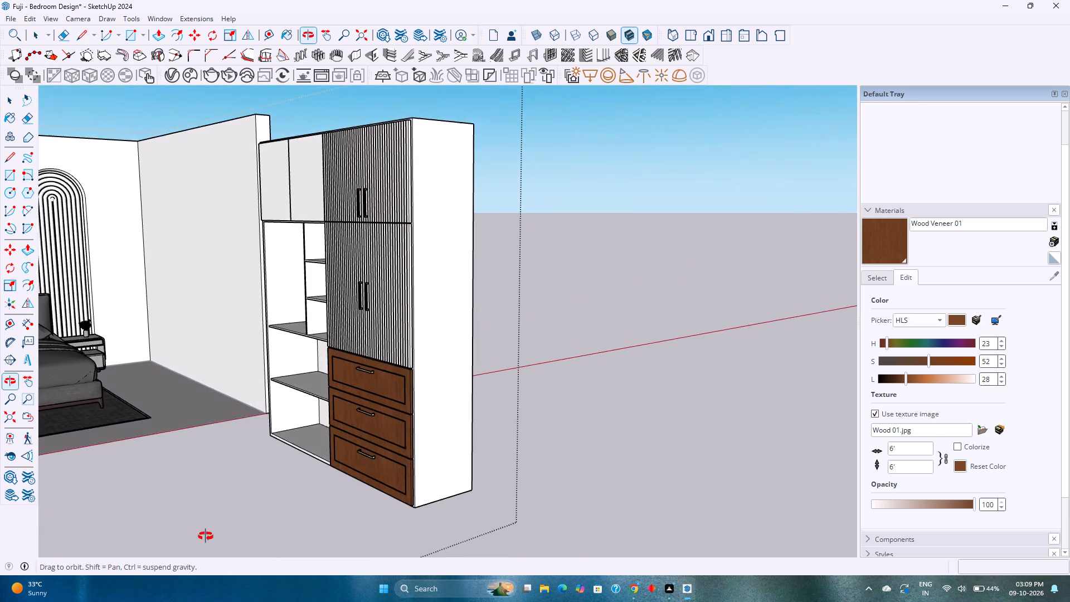
pyautogui.moveTo(206, 536); pyautogui.dragTo(242, 555, button='middle')
pyautogui.scroll(11, 315, 440)
pyautogui.moveTo(399, 446); pyautogui.dragTo(500, 469, button='middle')
pyautogui.scroll(-3, 489, 455)
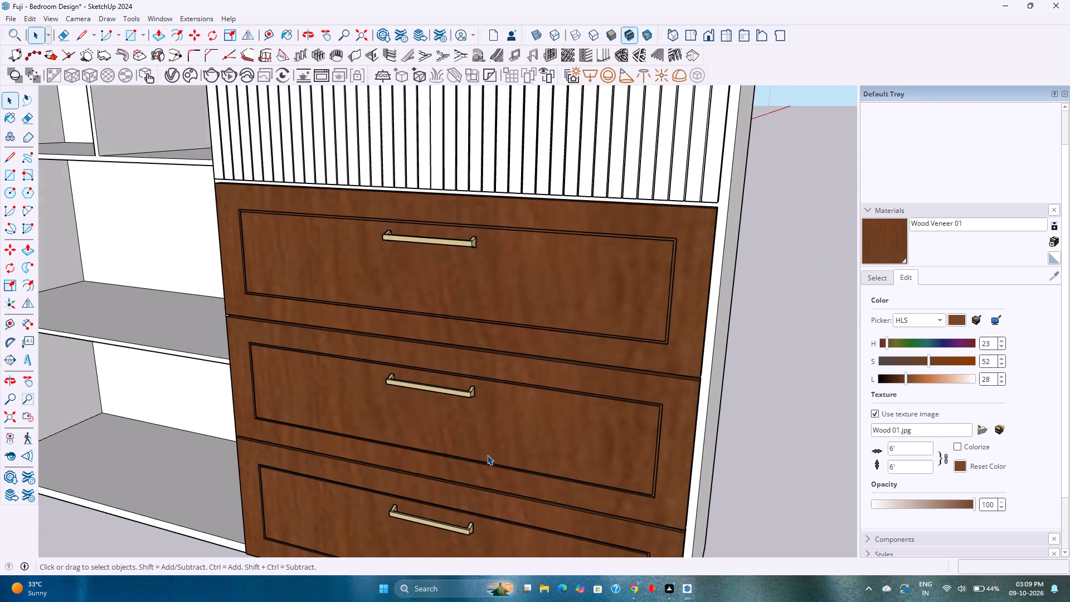
pyautogui.scroll(-10, 487, 455)
pyautogui.moveTo(464, 449); pyautogui.dragTo(604, 509, button='middle')
pyautogui.click(718, 479)
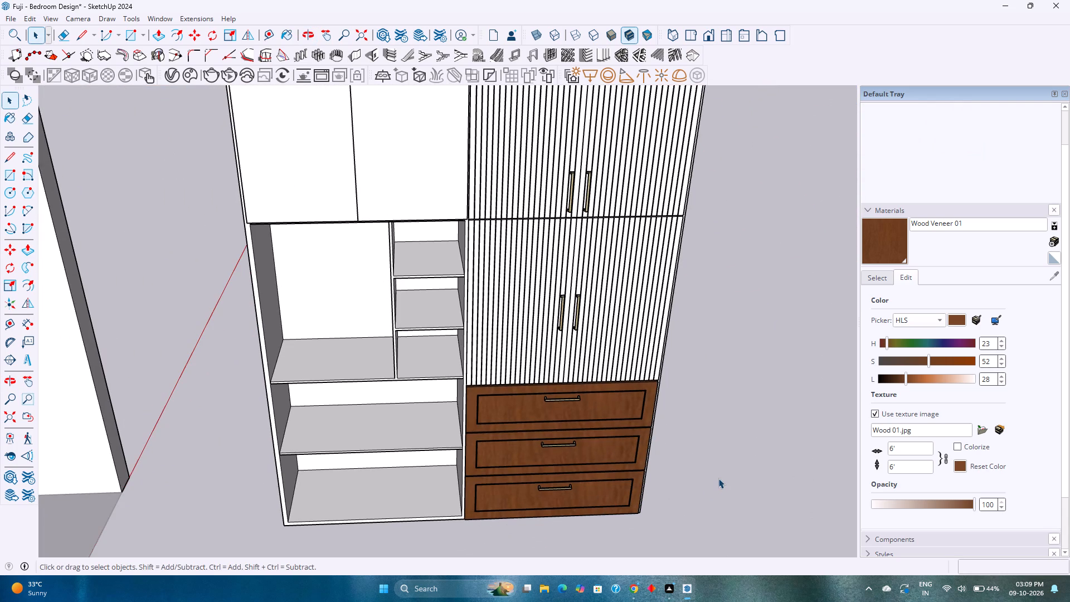
pyautogui.scroll(-1, 718, 478)
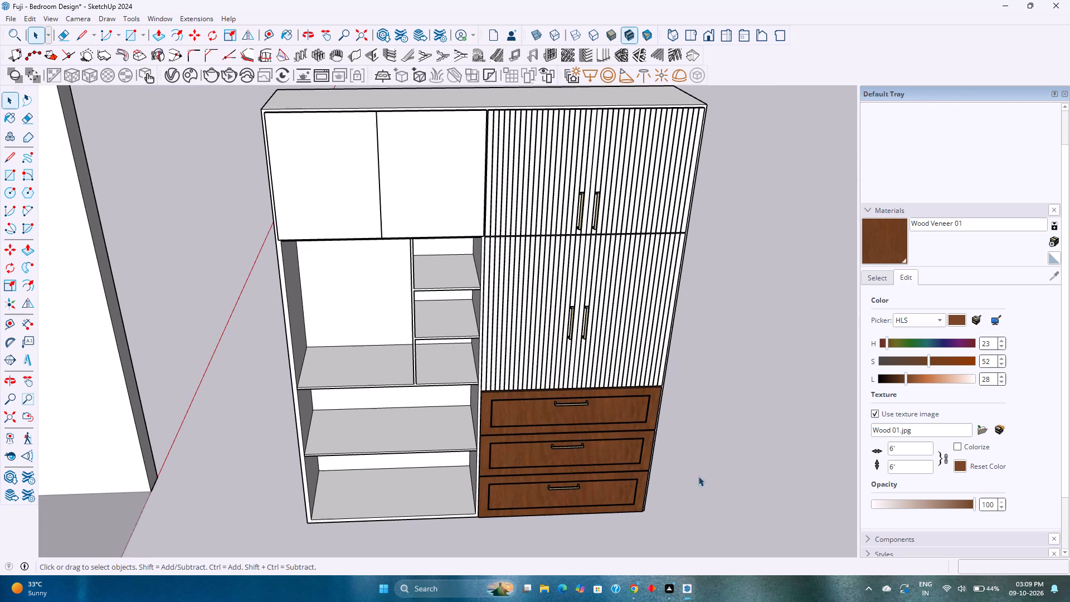
pyautogui.scroll(-4, 552, 492)
pyautogui.keyDown('shift'); pyautogui.moveTo(555, 492); pyautogui.dragTo(488, 519, button='middle'); pyautogui.keyUp('shift')
pyautogui.moveTo(465, 504); pyautogui.dragTo(718, 499, button='middle')
pyautogui.moveTo(708, 492); pyautogui.dragTo(539, 547, button='middle')
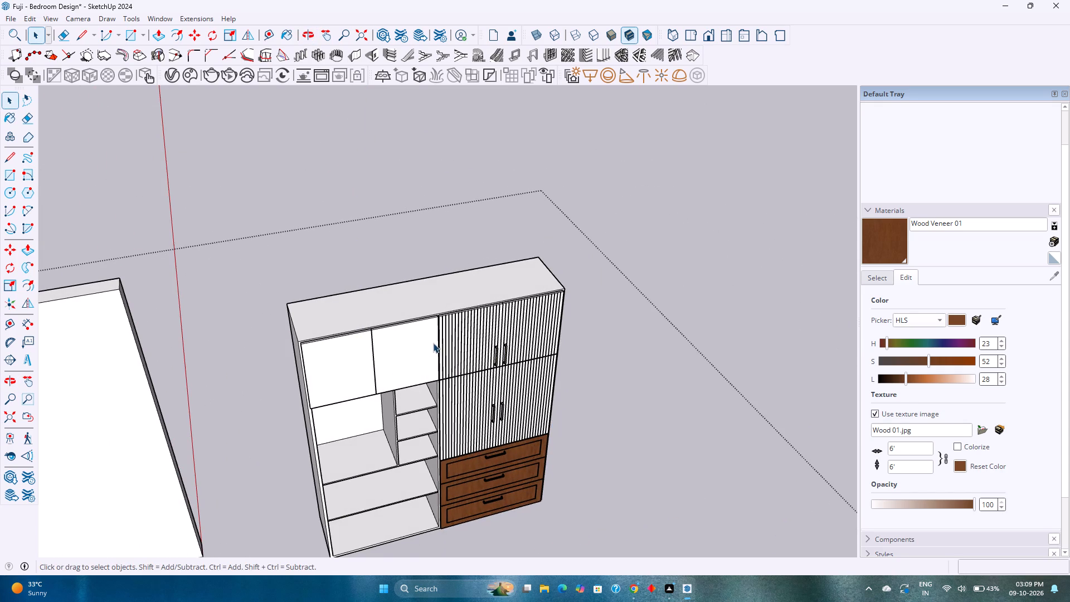
pyautogui.scroll(3, 431, 341)
pyautogui.scroll(-5, 431, 341)
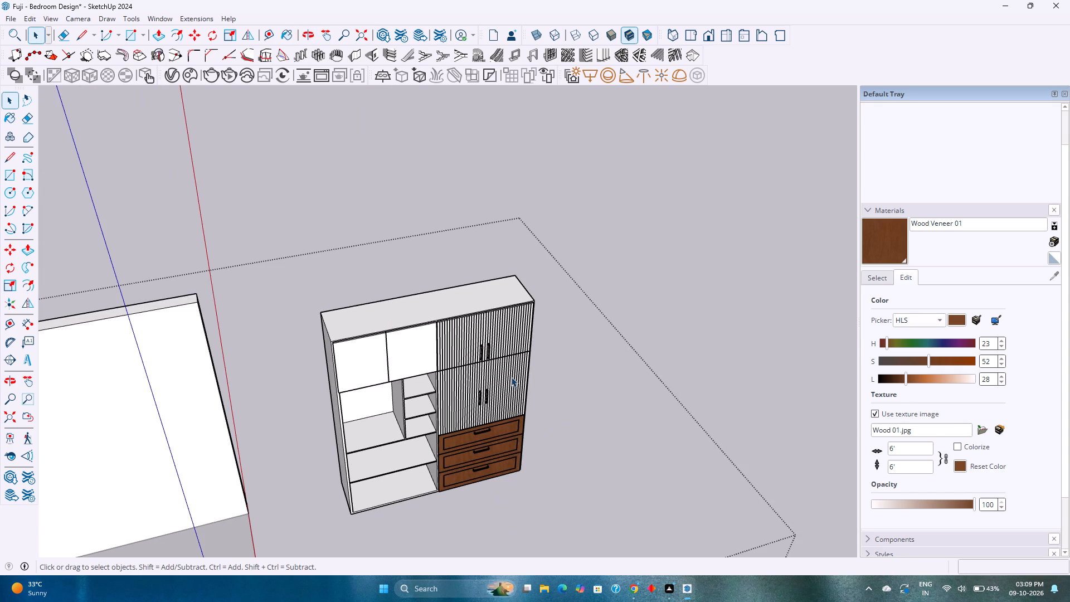
pyautogui.moveTo(511, 377); pyautogui.dragTo(436, 323, button='middle')
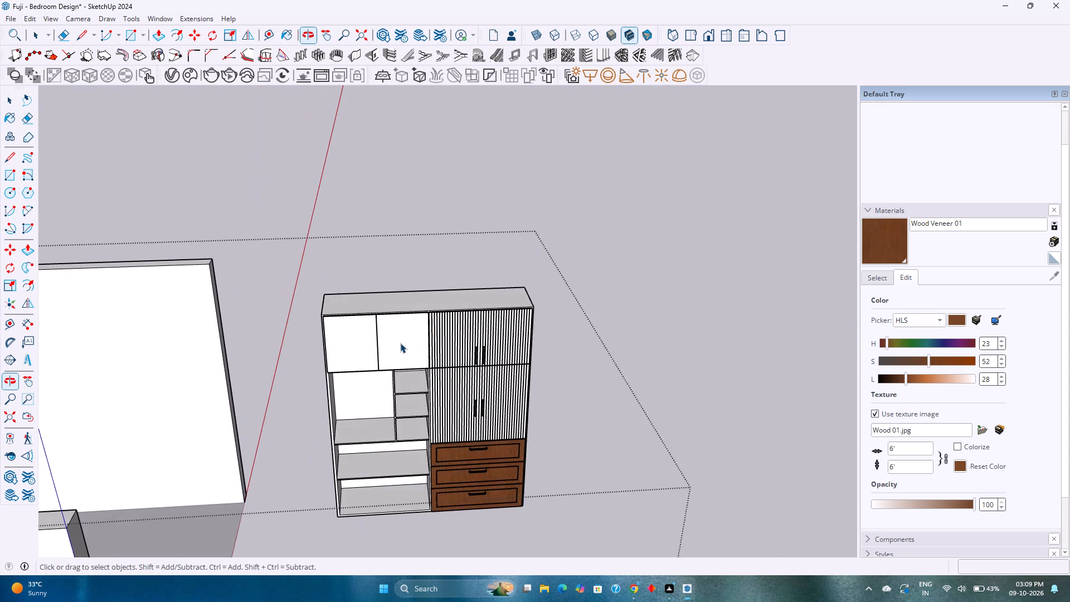
# Examine the two plain upper doors and their top edges beneath the wardrobe's top board.
pyautogui.scroll(10, 401, 341)
pyautogui.doubleClick(406, 337)
pyautogui.scroll(4, 403, 334)
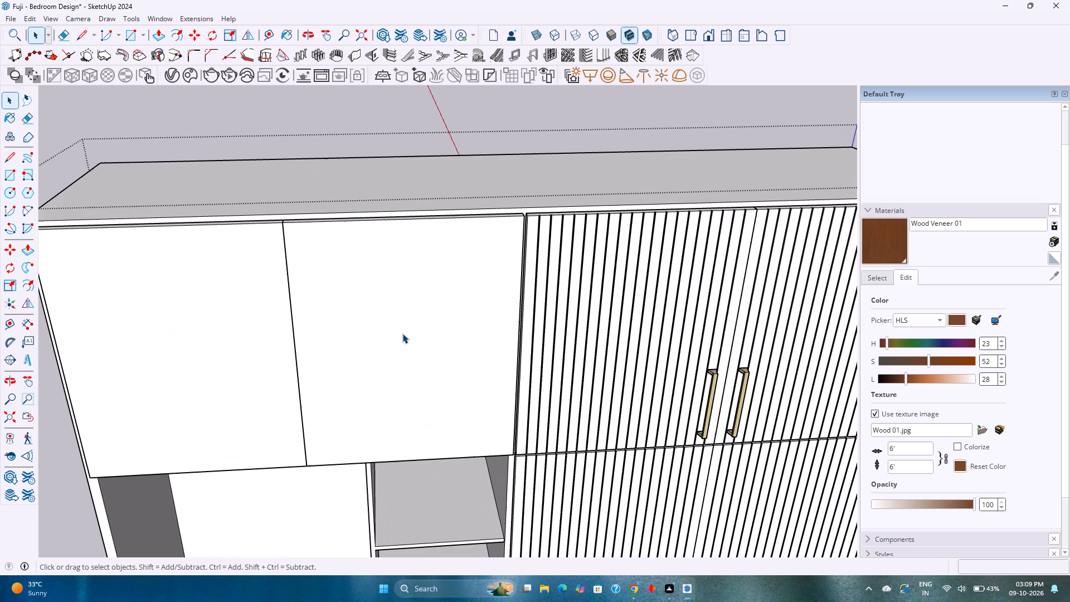
pyautogui.scroll(-2, 407, 317)
pyautogui.moveTo(407, 317); pyautogui.dragTo(401, 440, button='middle')
pyautogui.scroll(2, 346, 256)
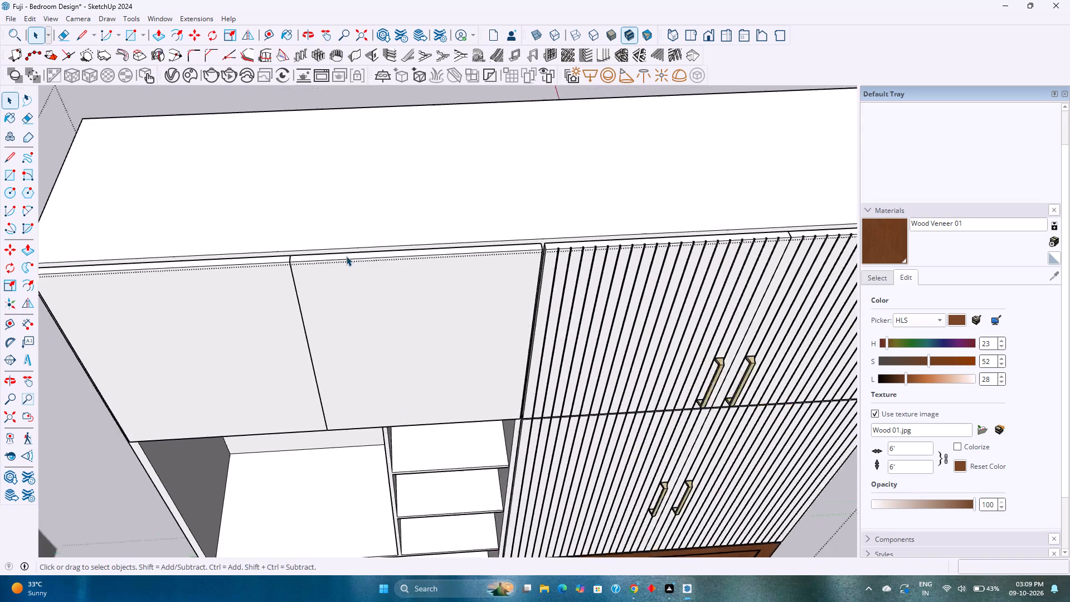
pyautogui.scroll(5, 346, 256)
pyautogui.keyDown('shift'); pyautogui.moveTo(341, 259); pyautogui.dragTo(626, 303, button='middle'); pyautogui.keyUp('shift')
pyautogui.scroll(4, 415, 316)
pyautogui.scroll(-1, 415, 316)
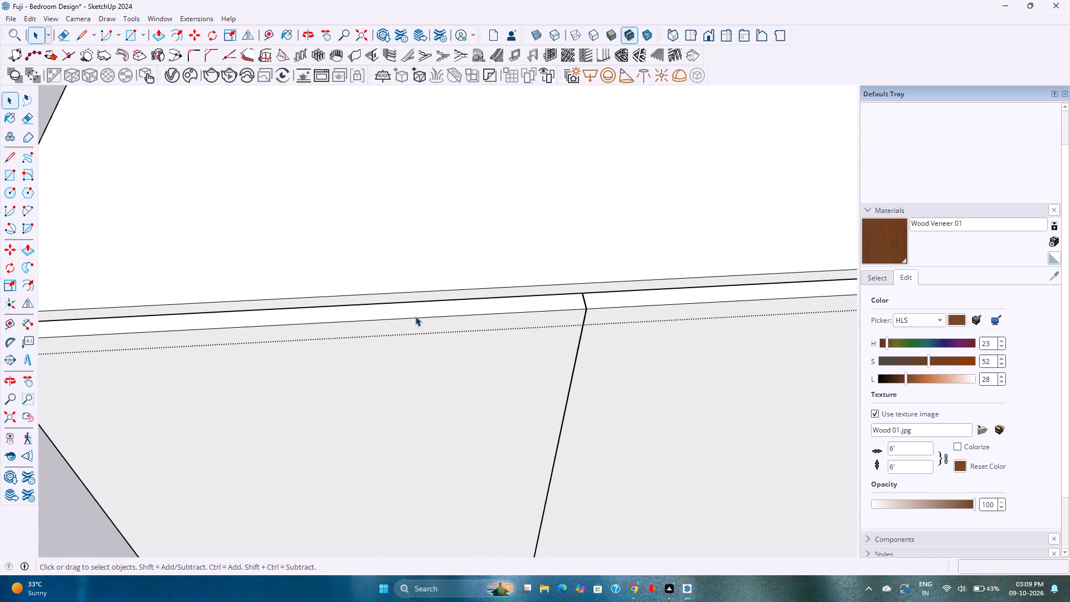
pyautogui.scroll(-1, 415, 316)
pyautogui.keyDown('shift'); pyautogui.moveTo(342, 315); pyautogui.dragTo(538, 310, button='middle'); pyautogui.keyUp('shift')
pyautogui.scroll(-12, 422, 324)
pyautogui.moveTo(584, 355); pyautogui.dragTo(542, 341, button='middle')
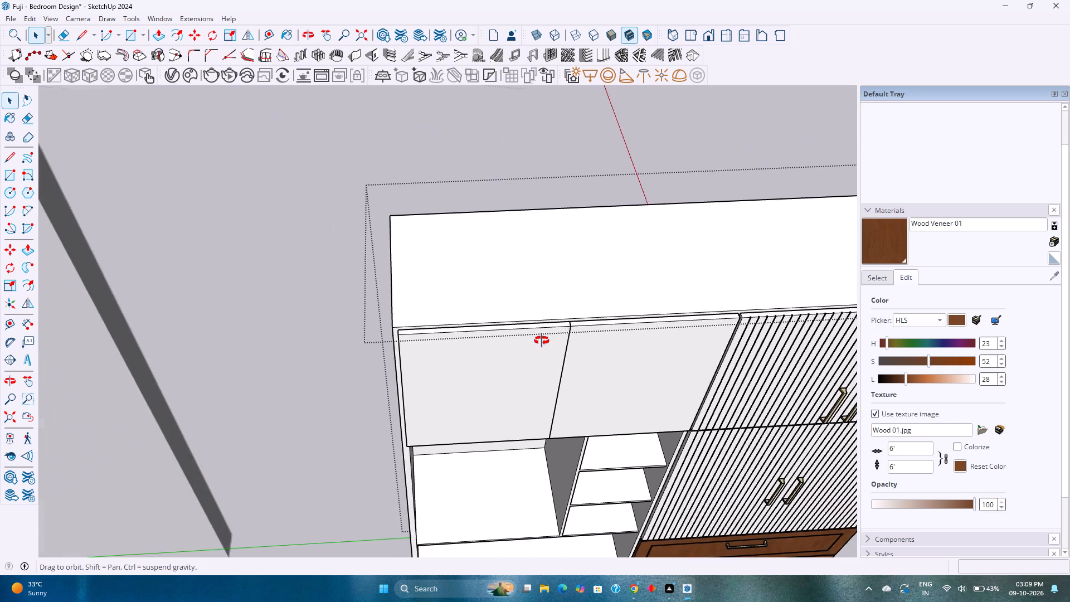
pyautogui.moveTo(542, 341); pyautogui.dragTo(586, 267, button='middle')
# Review the wardrobe's full front, and inspect the handles on the lower grooved doors.
pyautogui.scroll(-5, 586, 267)
pyautogui.keyDown('shift'); pyautogui.moveTo(718, 414); pyautogui.dragTo(581, 304, button='middle'); pyautogui.keyUp('shift')
pyautogui.moveTo(649, 321); pyautogui.dragTo(591, 306, button='middle')
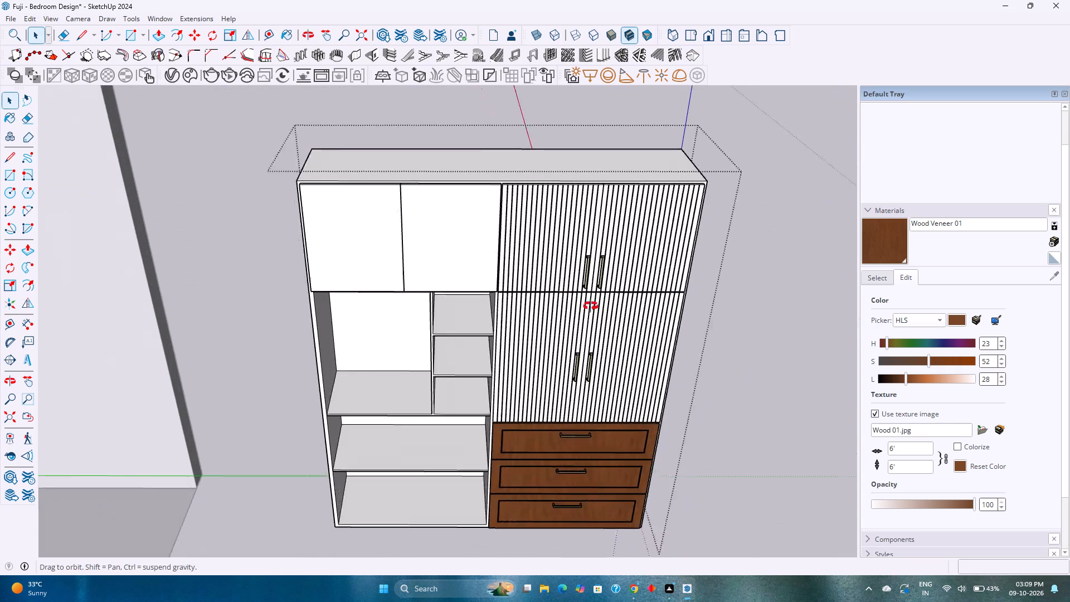
pyautogui.moveTo(591, 306); pyautogui.dragTo(566, 280, button='middle')
pyautogui.scroll(-2, 509, 339)
pyautogui.moveTo(526, 457); pyautogui.dragTo(577, 332, button='middle')
pyautogui.scroll(4, 557, 399)
pyautogui.scroll(-4, 557, 399)
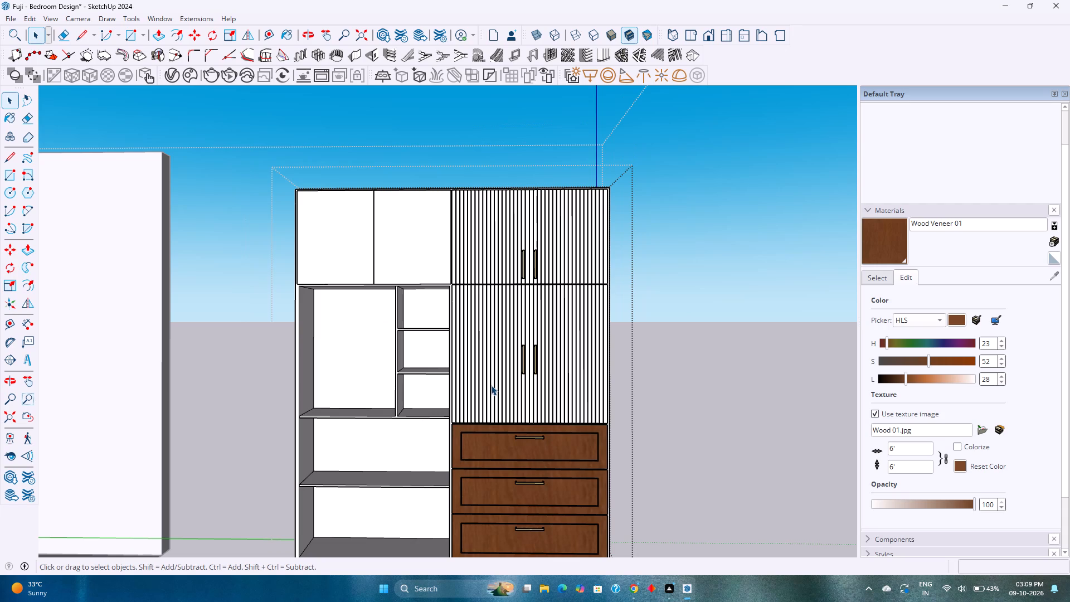
pyautogui.scroll(13, 527, 361)
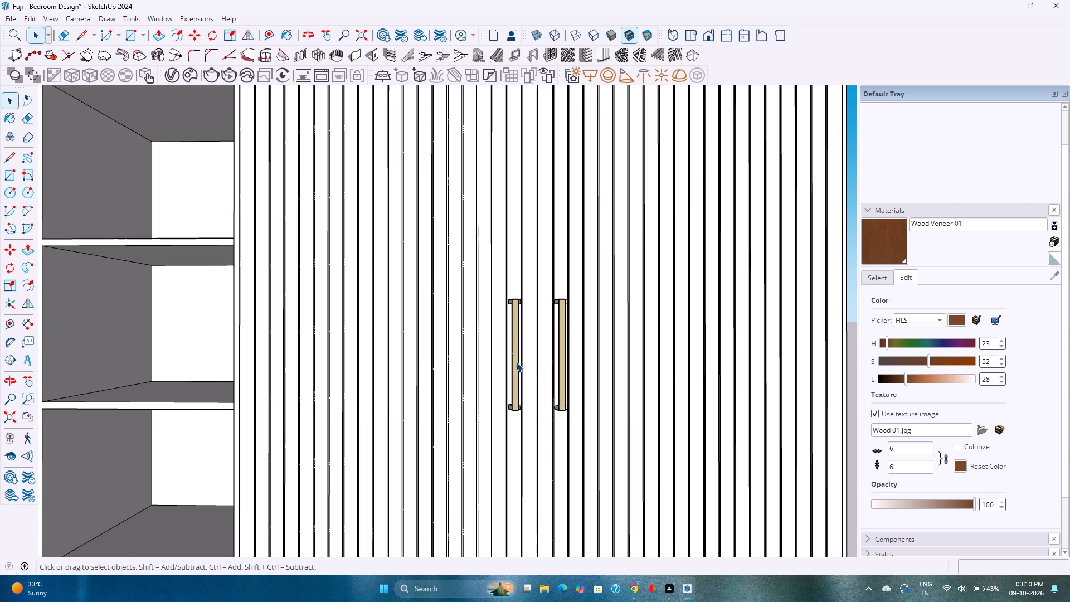
# Lengthen the two bar handles on the lower grooved doors downward with Scale, by a factor of about 1.73.
pyautogui.doubleClick(516, 362)
pyautogui.click(515, 362)
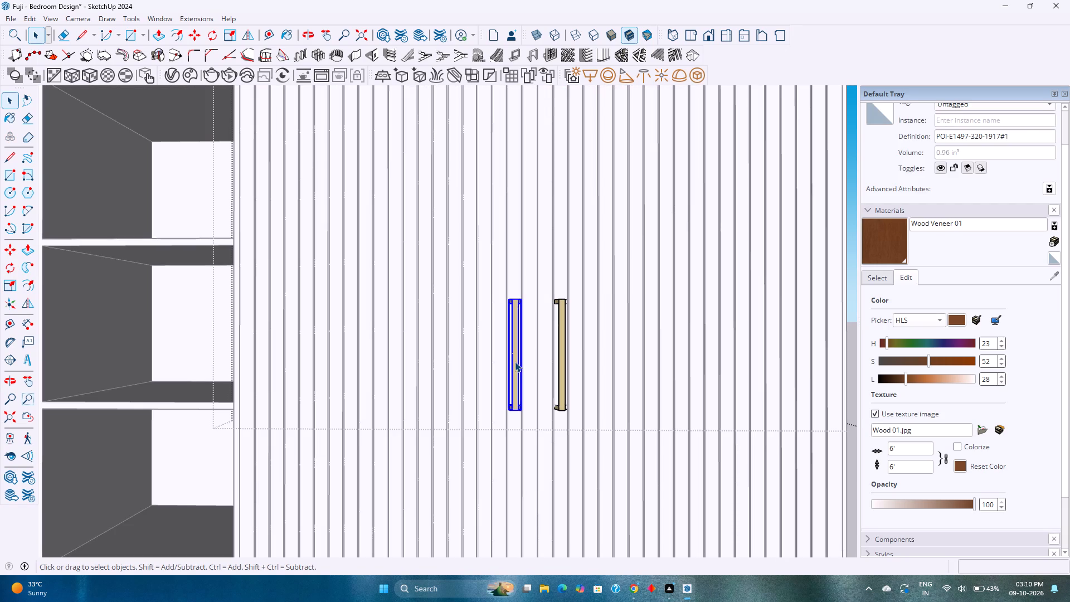
pyautogui.scroll(-5, 515, 362)
pyautogui.moveTo(515, 362); pyautogui.dragTo(390, 359, button='middle')
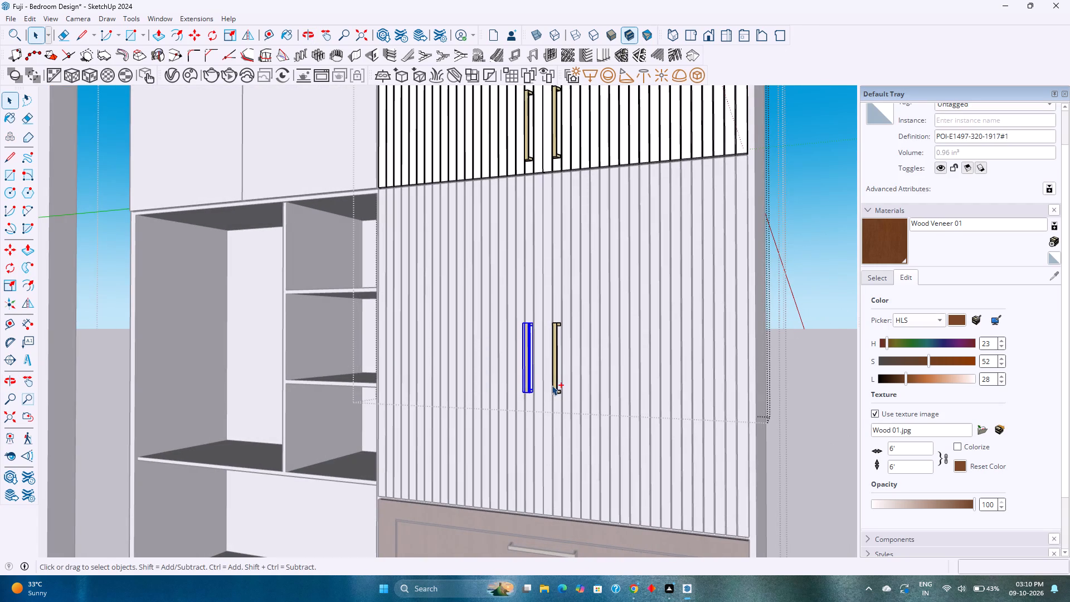
pyautogui.keyDown('ctrl'); pyautogui.click(555, 378); pyautogui.keyUp('ctrl')
pyautogui.press('s')
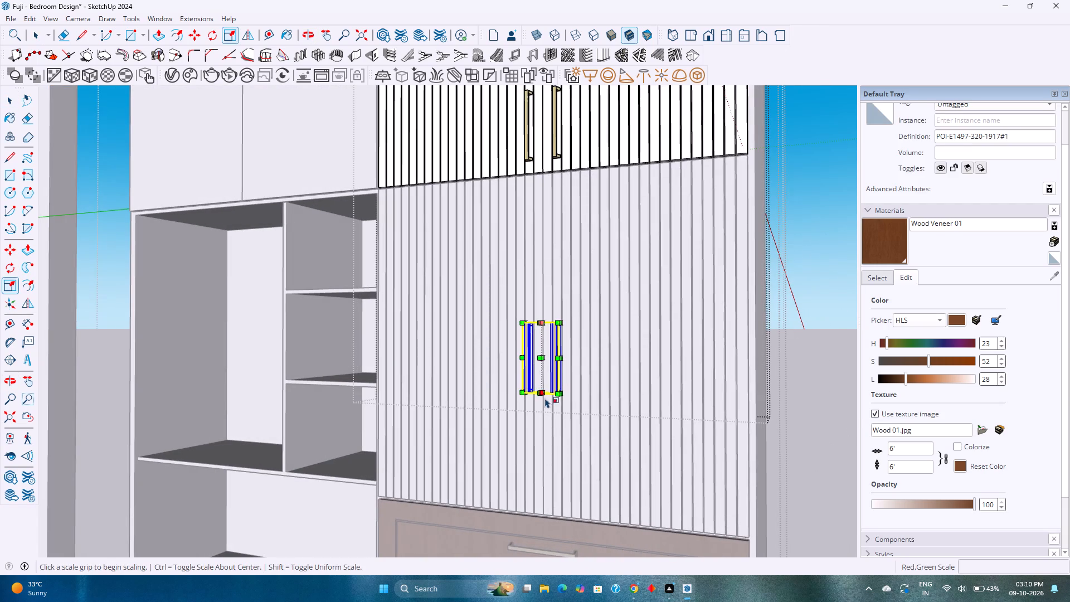
pyautogui.scroll(8, 544, 398)
pyautogui.moveTo(547, 404); pyautogui.dragTo(507, 329, button='middle')
pyautogui.scroll(7, 561, 394)
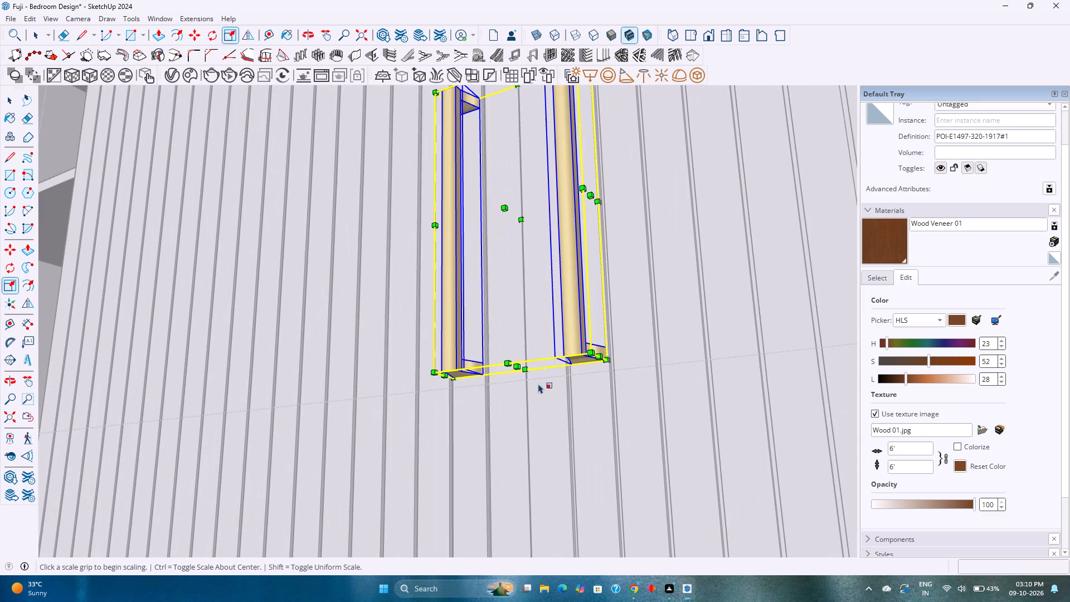
pyautogui.click(520, 367)
pyautogui.scroll(-5, 524, 404)
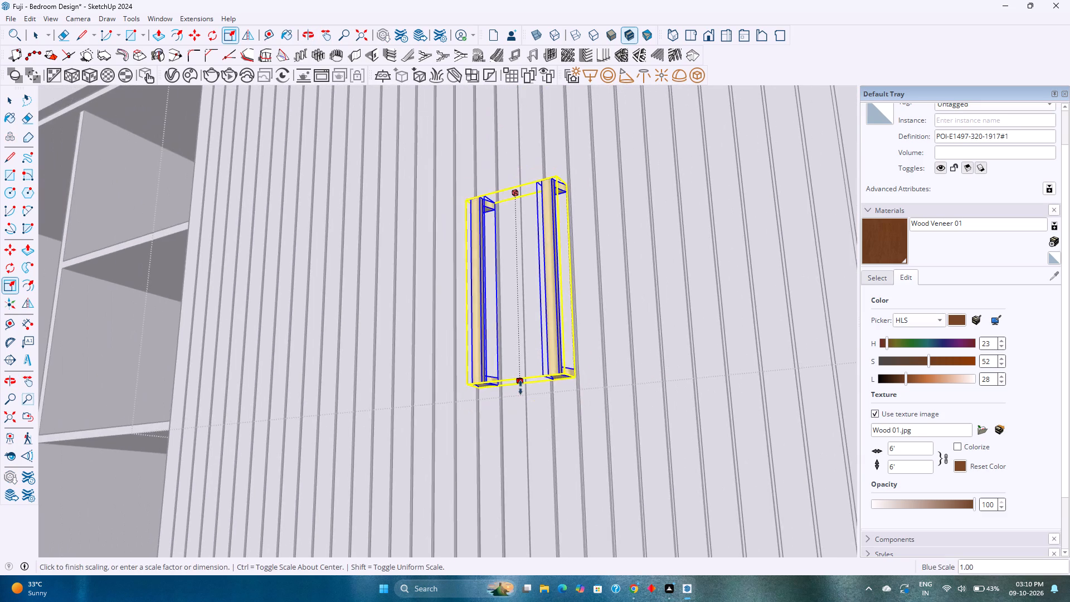
pyautogui.scroll(-13, 513, 392)
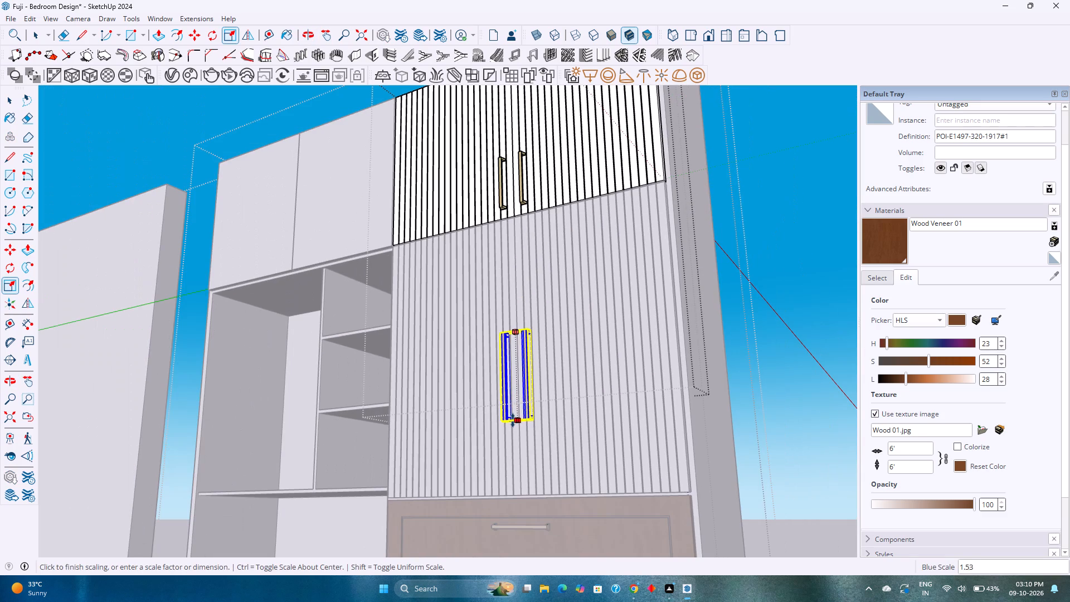
pyautogui.moveTo(513, 420); pyautogui.dragTo(547, 449, button='middle')
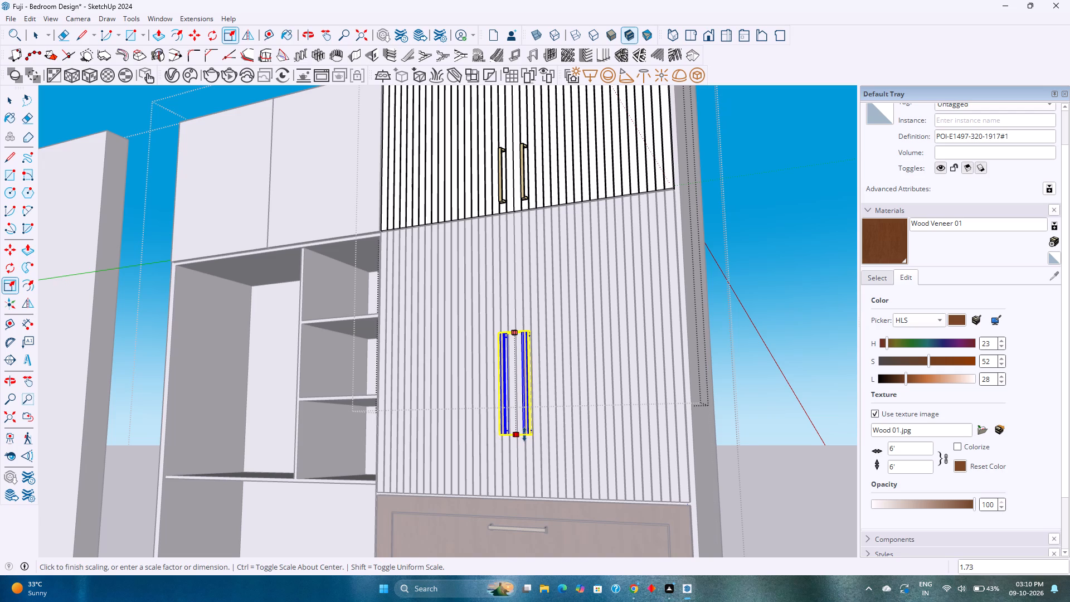
pyautogui.click(524, 434)
pyautogui.moveTo(449, 450); pyautogui.dragTo(579, 492, button='middle')
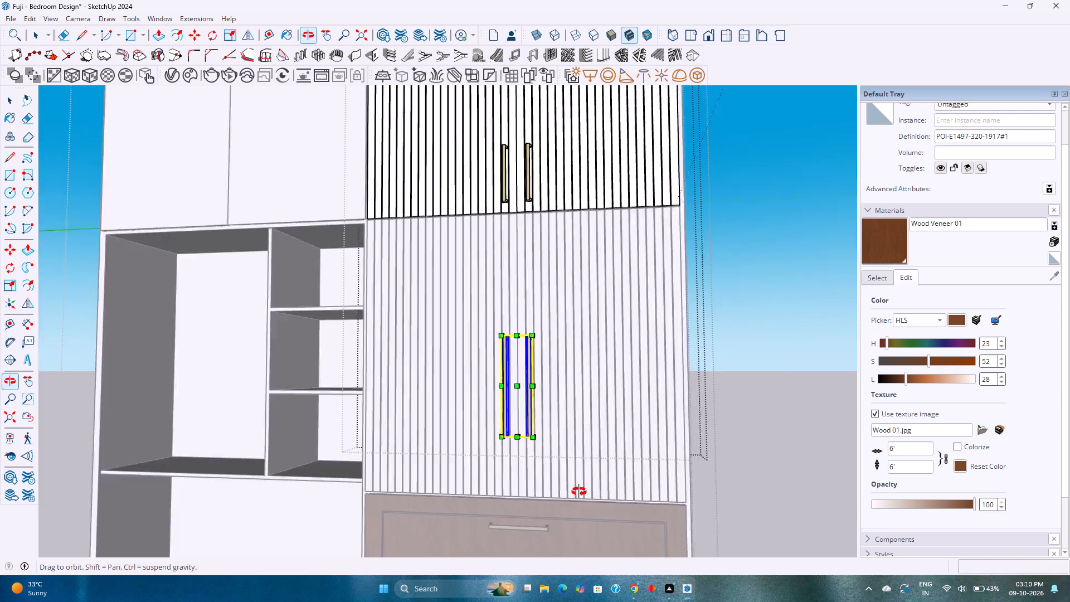
pyautogui.moveTo(579, 492); pyautogui.dragTo(612, 494, button='middle')
pyautogui.press('Escape')
pyautogui.press('space')
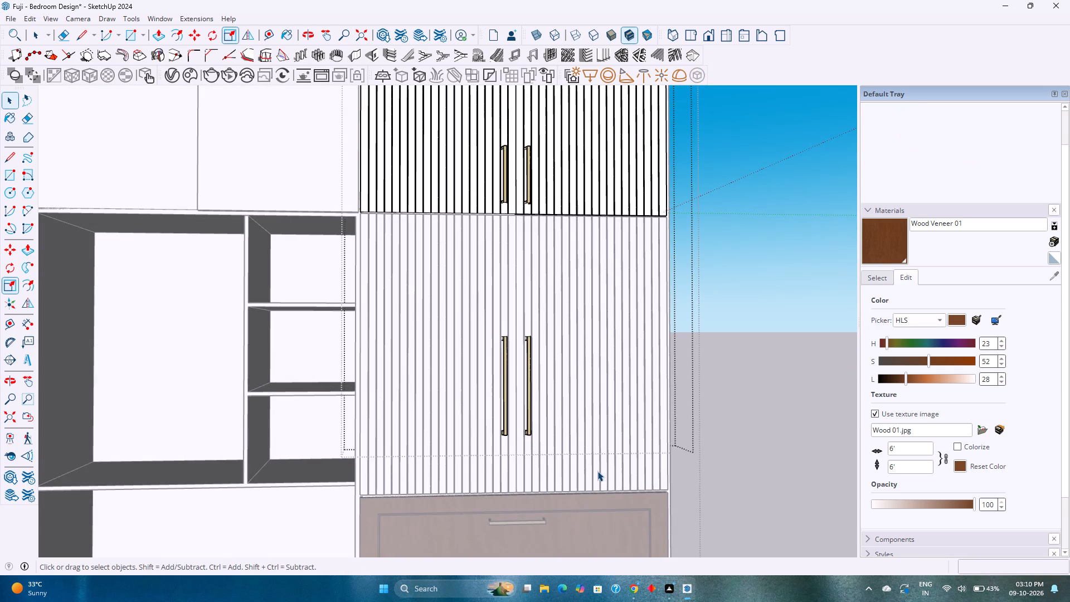
pyautogui.press('Escape')
# Examine the whole wardrobe from several angles, including its handles, drawer fronts and plain upper doors.
pyautogui.scroll(-6, 562, 463)
pyautogui.moveTo(547, 463); pyautogui.dragTo(667, 455, button='middle')
pyautogui.scroll(-3, 664, 446)
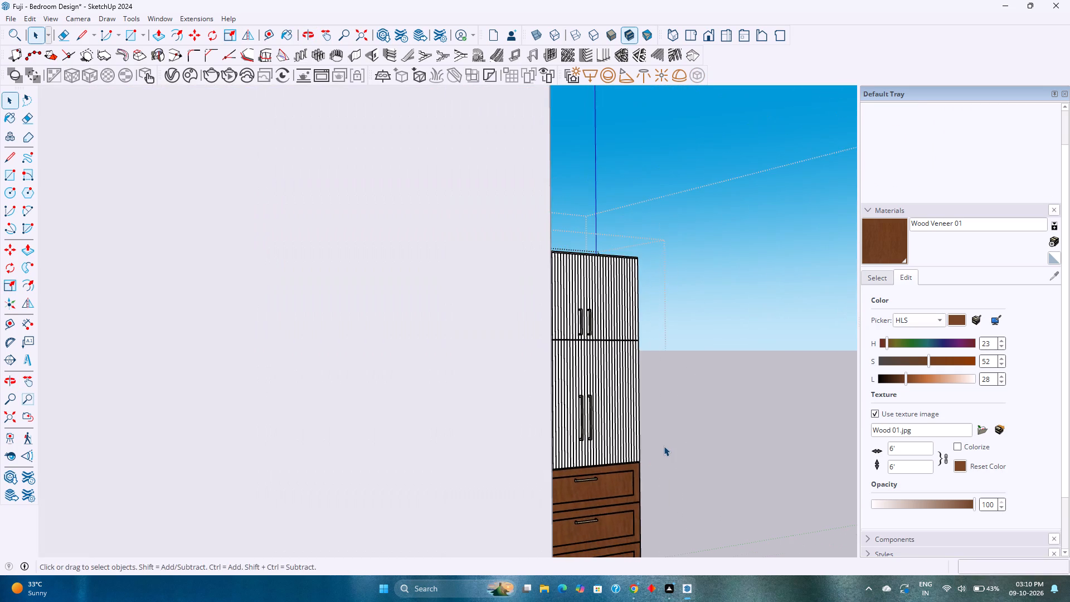
pyautogui.moveTo(662, 446); pyautogui.dragTo(581, 453, button='middle')
pyautogui.scroll(-8, 575, 450)
pyautogui.keyDown('shift'); pyautogui.moveTo(639, 471); pyautogui.dragTo(507, 424, button='middle'); pyautogui.keyUp('shift')
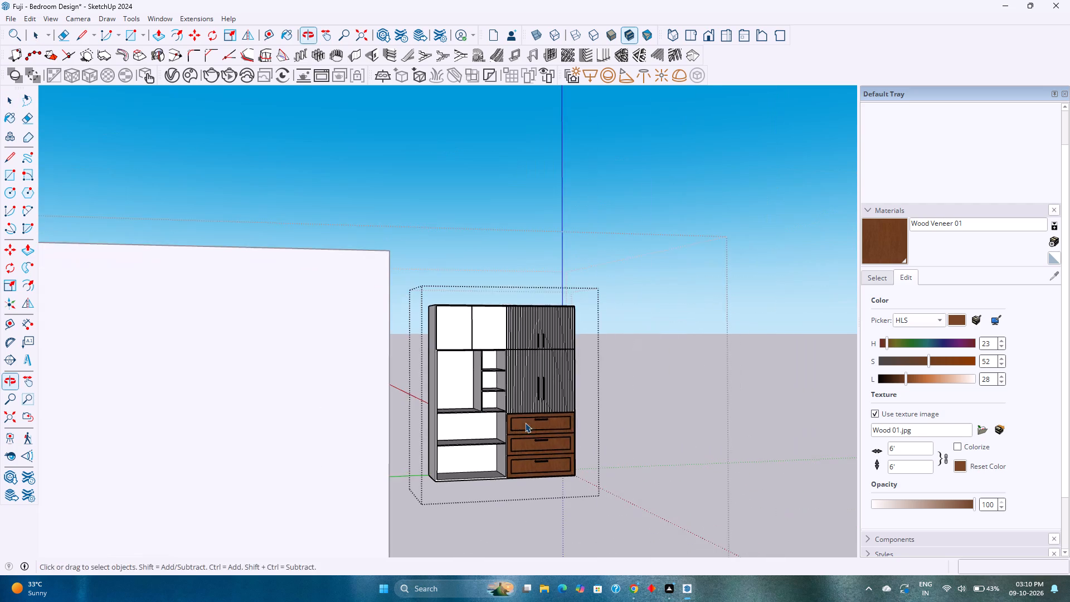
pyautogui.moveTo(547, 423); pyautogui.dragTo(507, 423, button='middle')
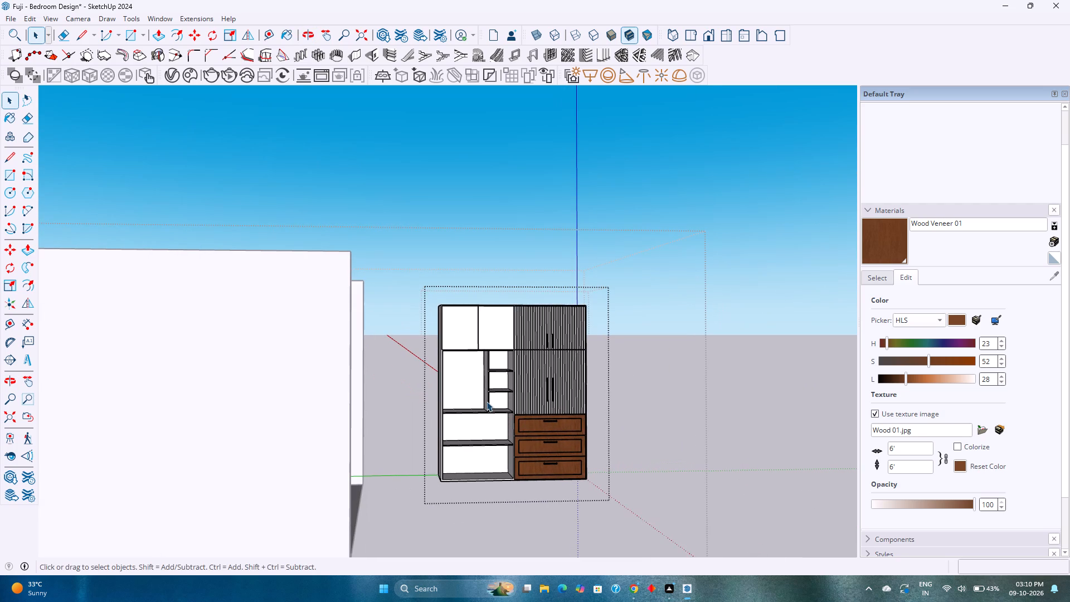
pyautogui.moveTo(558, 467); pyautogui.dragTo(418, 458, button='middle')
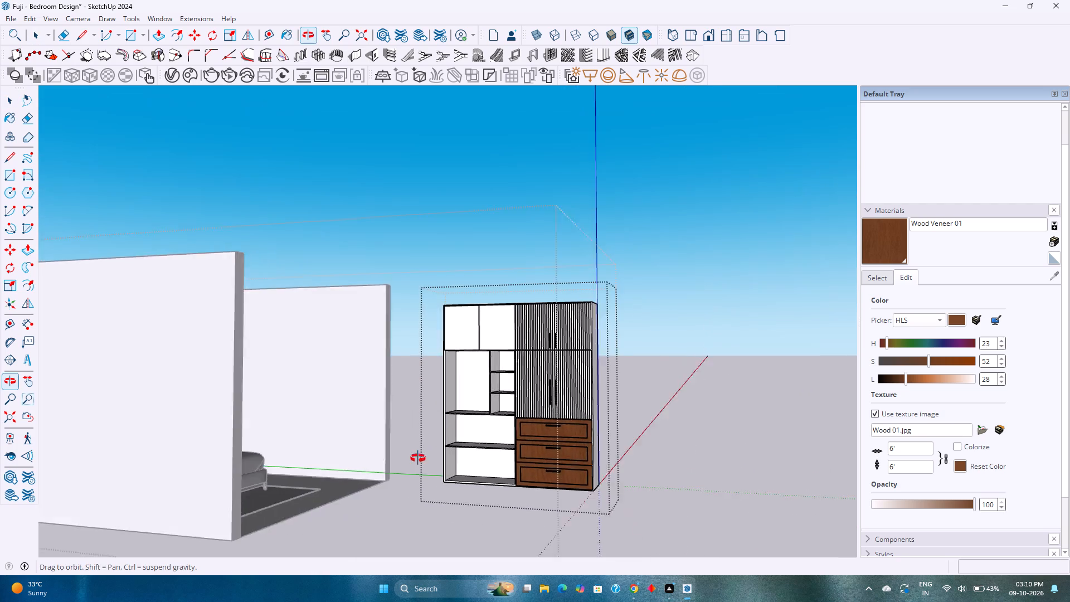
pyautogui.moveTo(418, 458); pyautogui.dragTo(373, 453, button='middle')
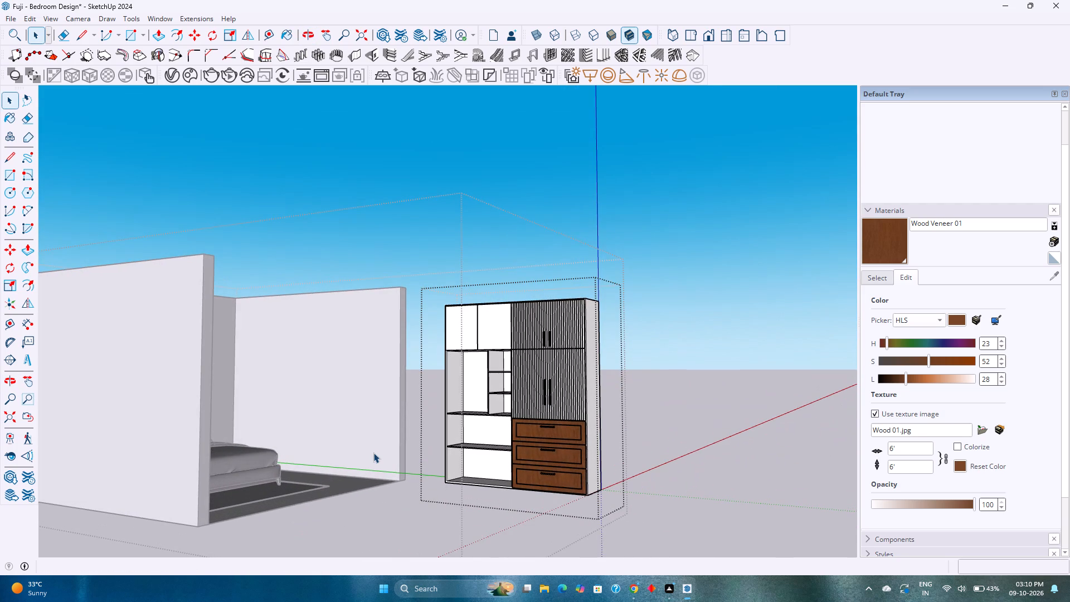
pyautogui.scroll(2, 507, 314)
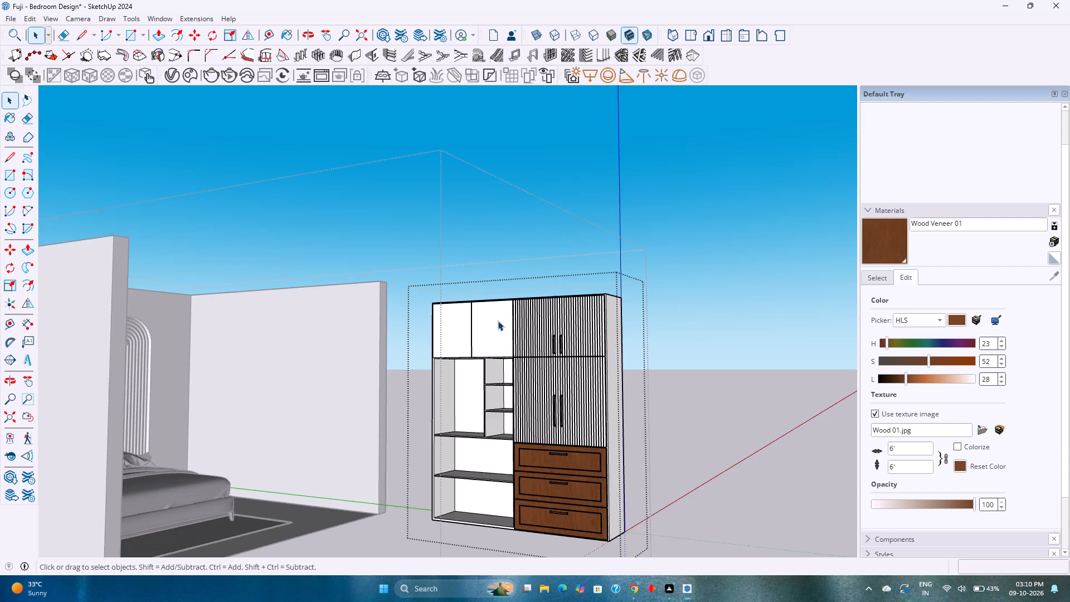
pyautogui.scroll(6, 490, 328)
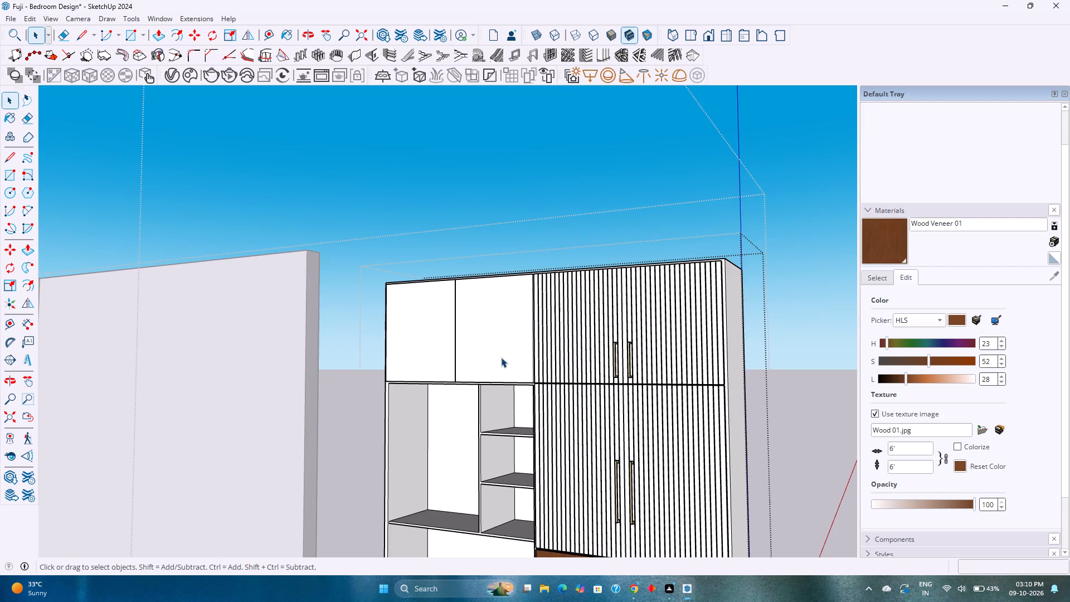
# Open the plain upper doors' group and examine their top edges, front faces and undersides, then leave the group.
pyautogui.doubleClick(501, 357)
pyautogui.scroll(3, 501, 357)
pyautogui.moveTo(501, 357); pyautogui.dragTo(511, 511, button='middle')
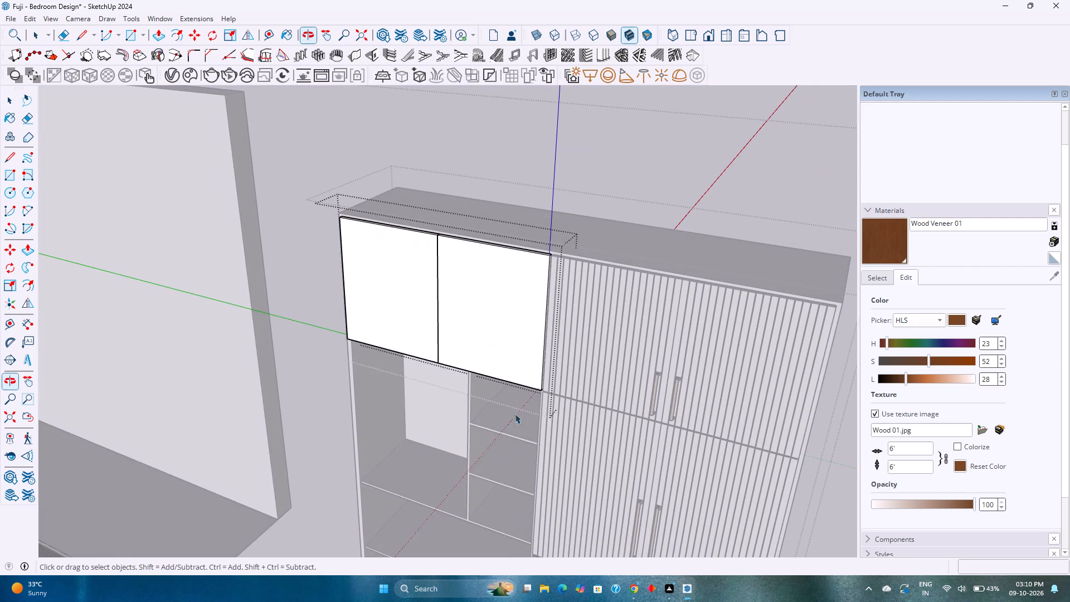
pyautogui.scroll(3, 514, 353)
pyautogui.keyDown('shift'); pyautogui.moveTo(514, 353); pyautogui.dragTo(544, 489, button='middle'); pyautogui.keyUp('shift')
pyautogui.scroll(5, 578, 348)
pyautogui.moveTo(572, 353); pyautogui.dragTo(453, 443, button='middle')
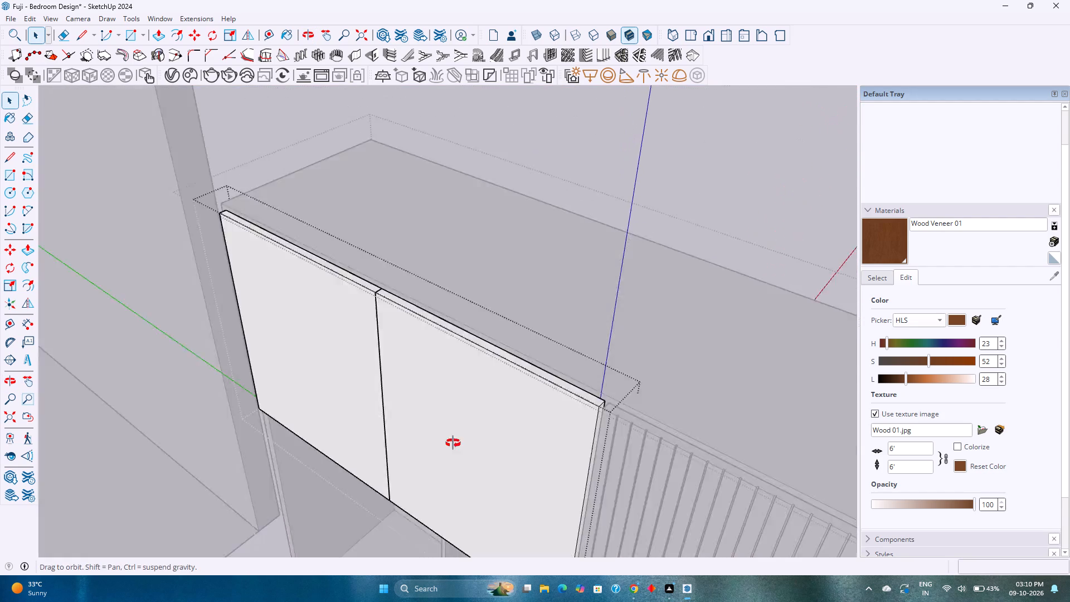
pyautogui.moveTo(453, 443); pyautogui.dragTo(410, 472, button='middle')
pyautogui.scroll(12, 507, 349)
pyautogui.scroll(-5, 466, 310)
pyautogui.moveTo(459, 338); pyautogui.dragTo(660, 342, button='middle')
pyautogui.scroll(-5, 660, 342)
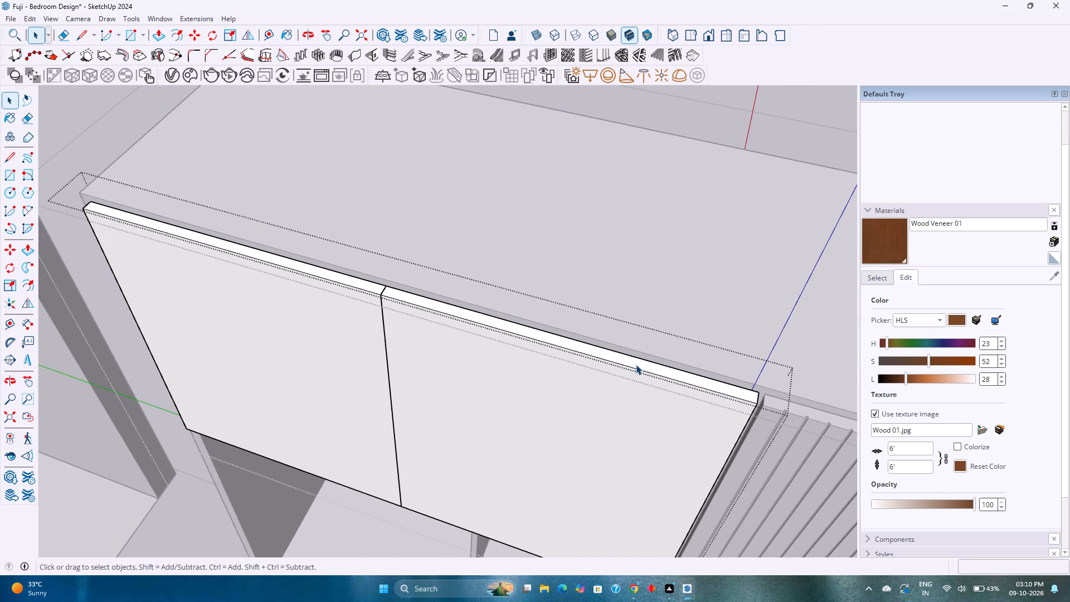
pyautogui.scroll(-5, 633, 365)
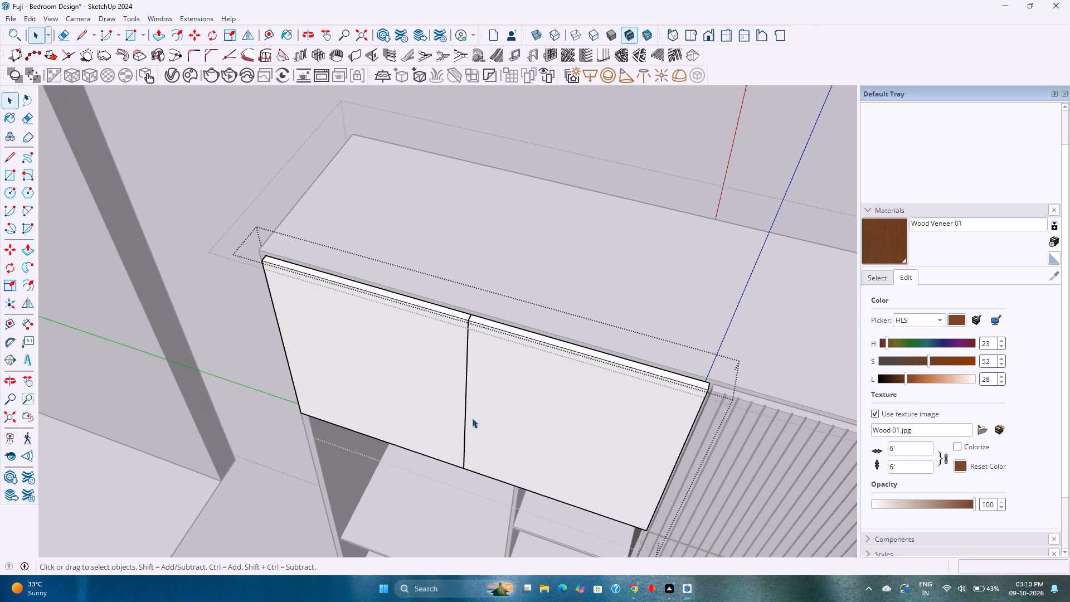
pyautogui.moveTo(462, 428); pyautogui.dragTo(527, 322, button='middle')
pyautogui.moveTo(444, 407); pyautogui.dragTo(548, 261, button='middle')
pyautogui.moveTo(385, 407); pyautogui.dragTo(439, 309, button='middle')
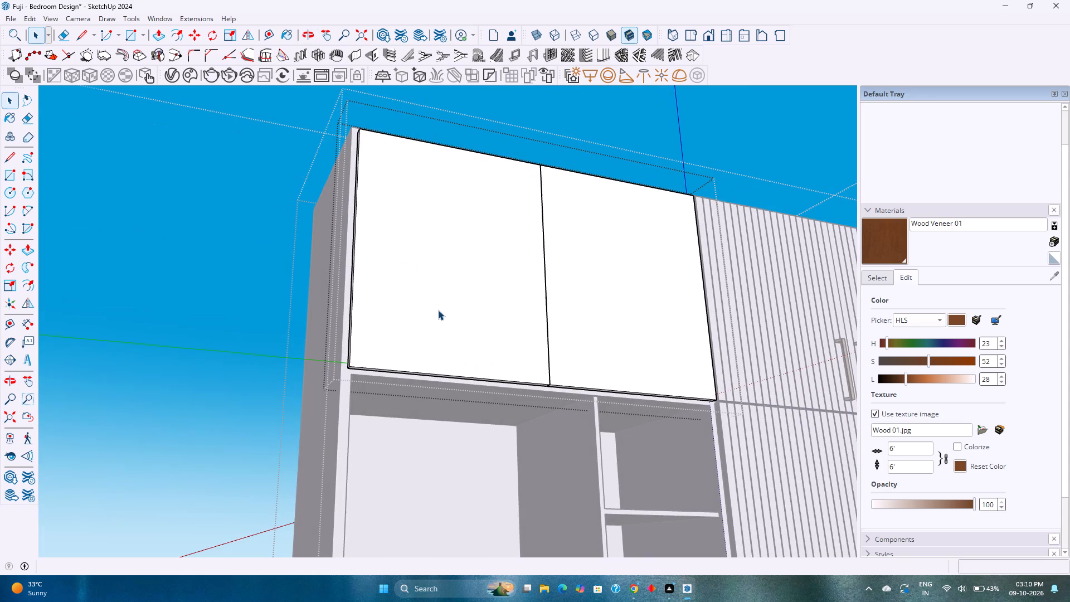
pyautogui.press('Escape')
# Save the bedroom model with the wardrobe shown in full from the front.
pyautogui.scroll(-4, 431, 326)
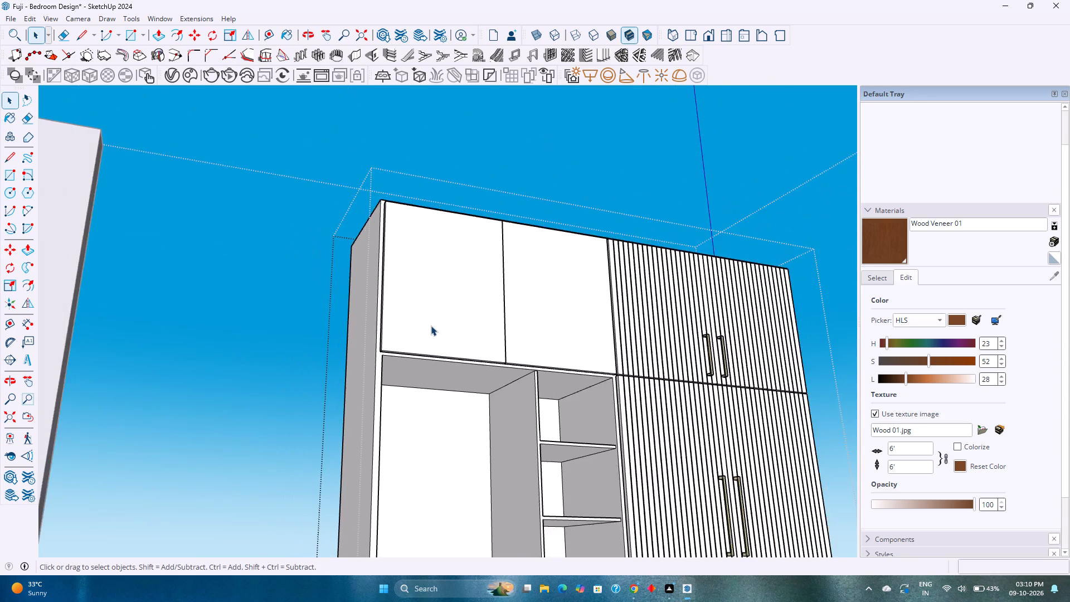
pyautogui.scroll(-5, 431, 326)
pyautogui.keyDown('shift'); pyautogui.moveTo(453, 412); pyautogui.dragTo(403, 313, button='middle'); pyautogui.keyUp('shift')
pyautogui.scroll(-4, 447, 365)
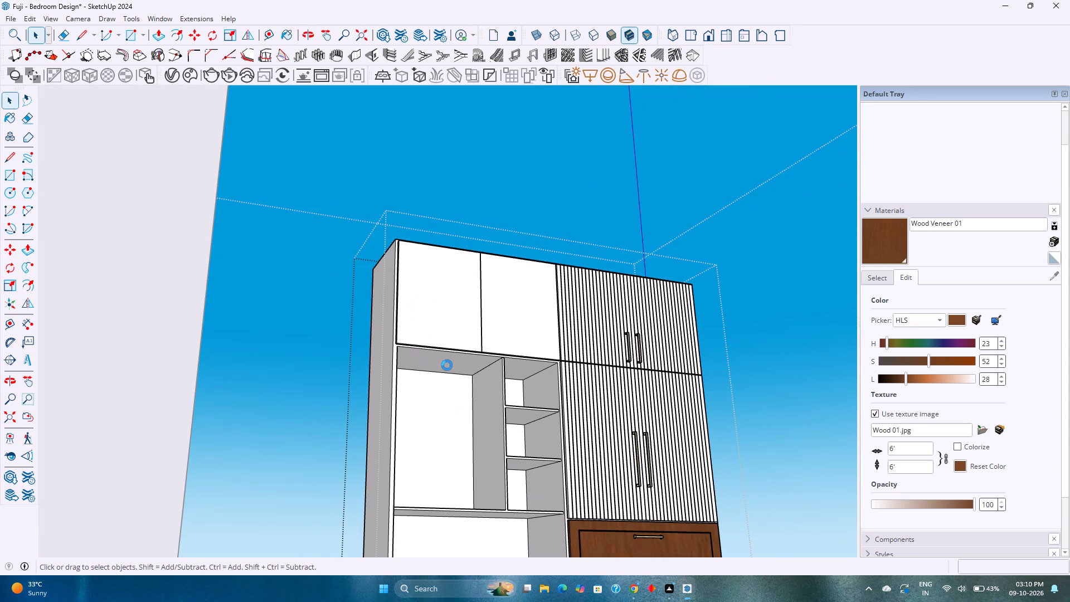
pyautogui.scroll(-1, 450, 365)
pyautogui.scroll(-2, 535, 373)
pyautogui.moveTo(536, 374); pyautogui.dragTo(437, 427, button='middle')
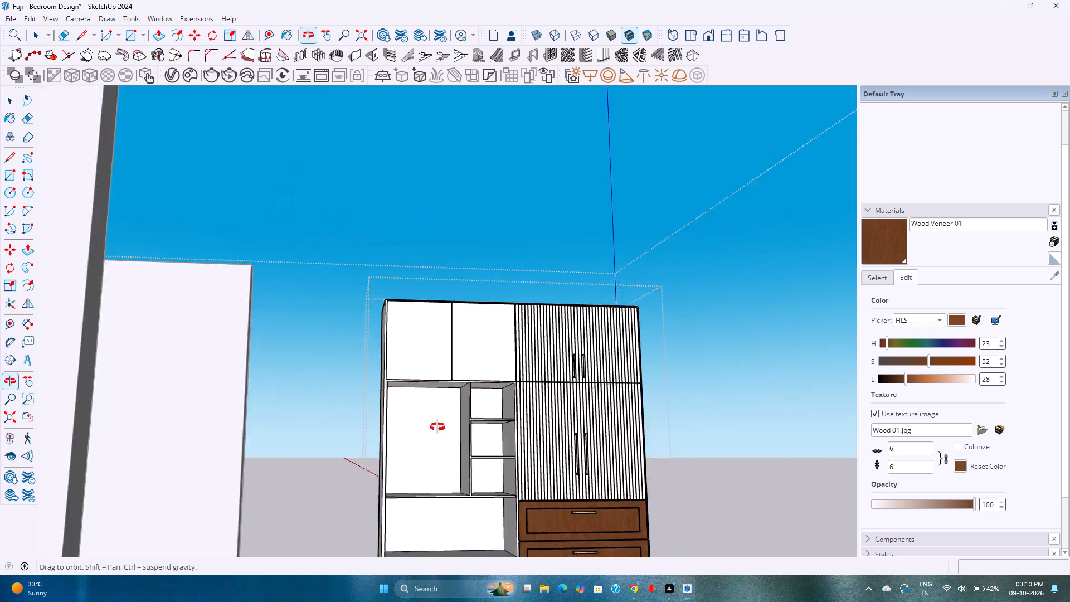
pyautogui.moveTo(437, 427); pyautogui.dragTo(428, 431, button='middle')
pyautogui.scroll(-2, 465, 417)
pyautogui.keyDown('shift'); pyautogui.moveTo(454, 405); pyautogui.dragTo(434, 311, button='middle'); pyautogui.keyUp('shift')
pyautogui.hotkey('ctrl', 's')
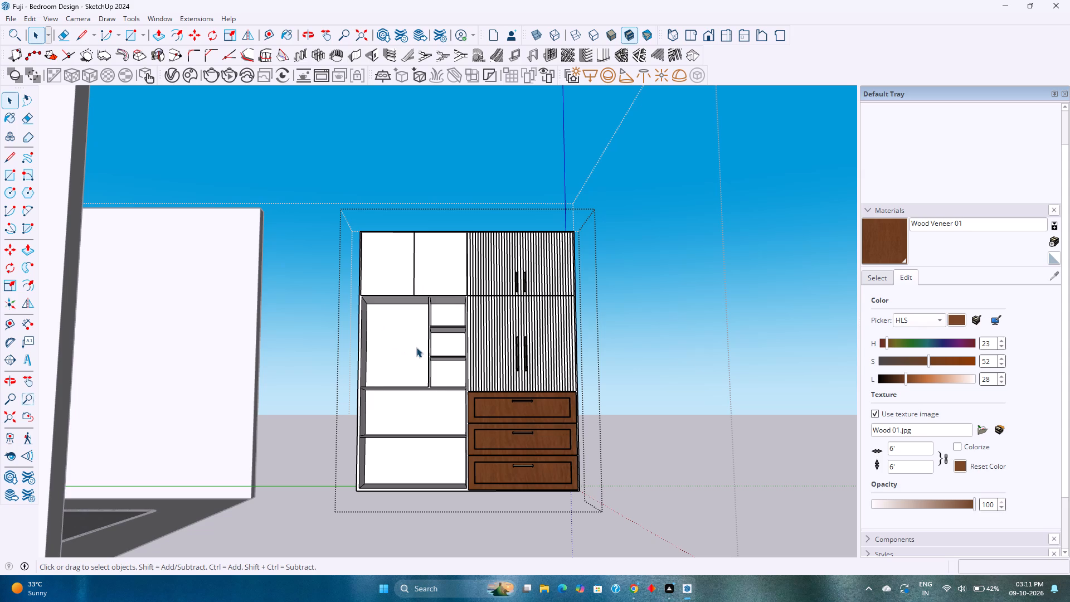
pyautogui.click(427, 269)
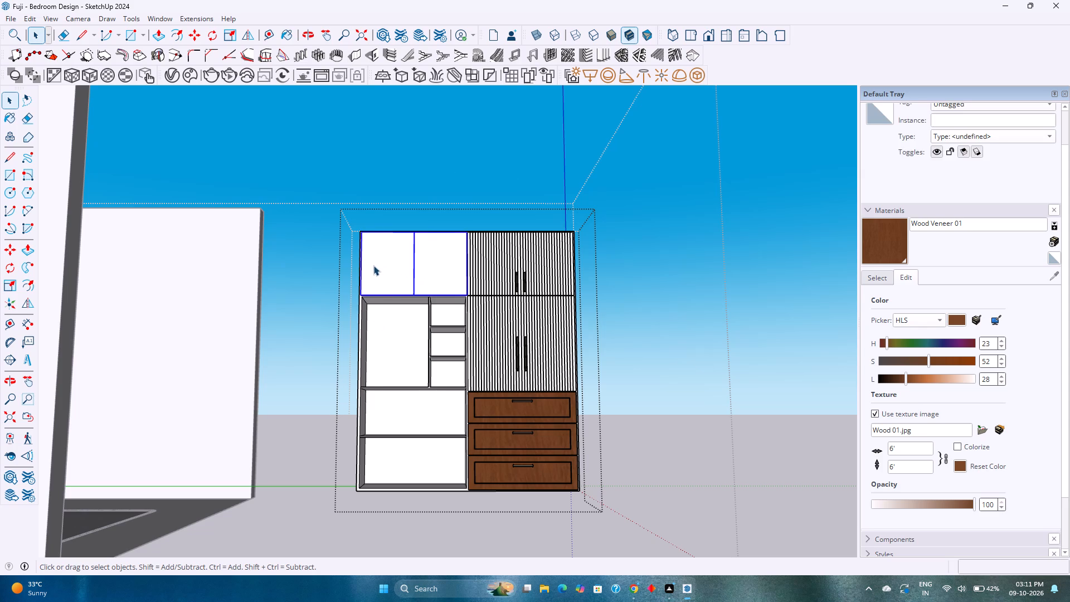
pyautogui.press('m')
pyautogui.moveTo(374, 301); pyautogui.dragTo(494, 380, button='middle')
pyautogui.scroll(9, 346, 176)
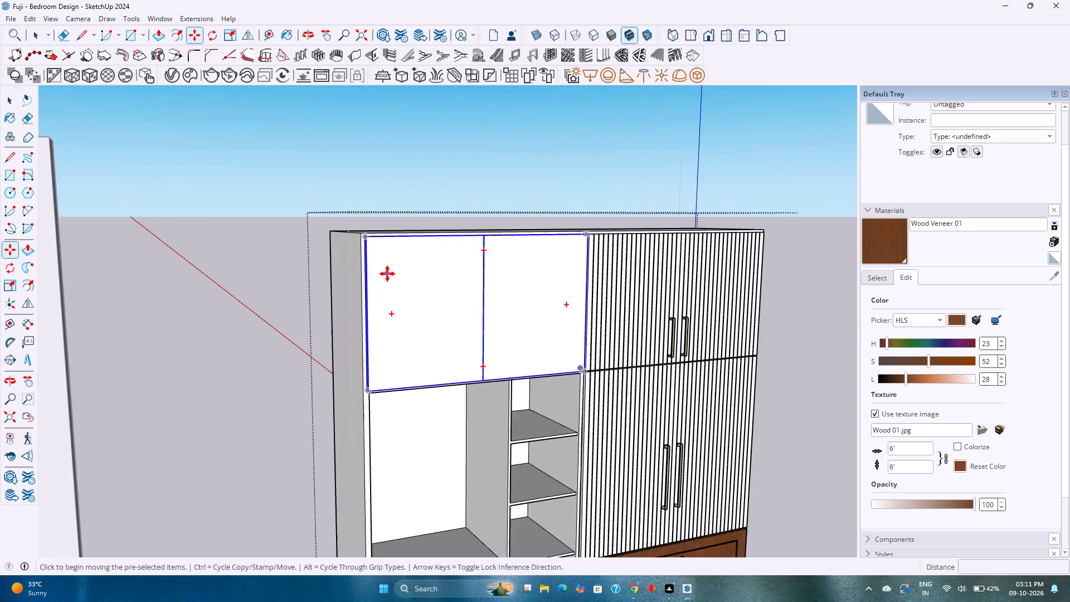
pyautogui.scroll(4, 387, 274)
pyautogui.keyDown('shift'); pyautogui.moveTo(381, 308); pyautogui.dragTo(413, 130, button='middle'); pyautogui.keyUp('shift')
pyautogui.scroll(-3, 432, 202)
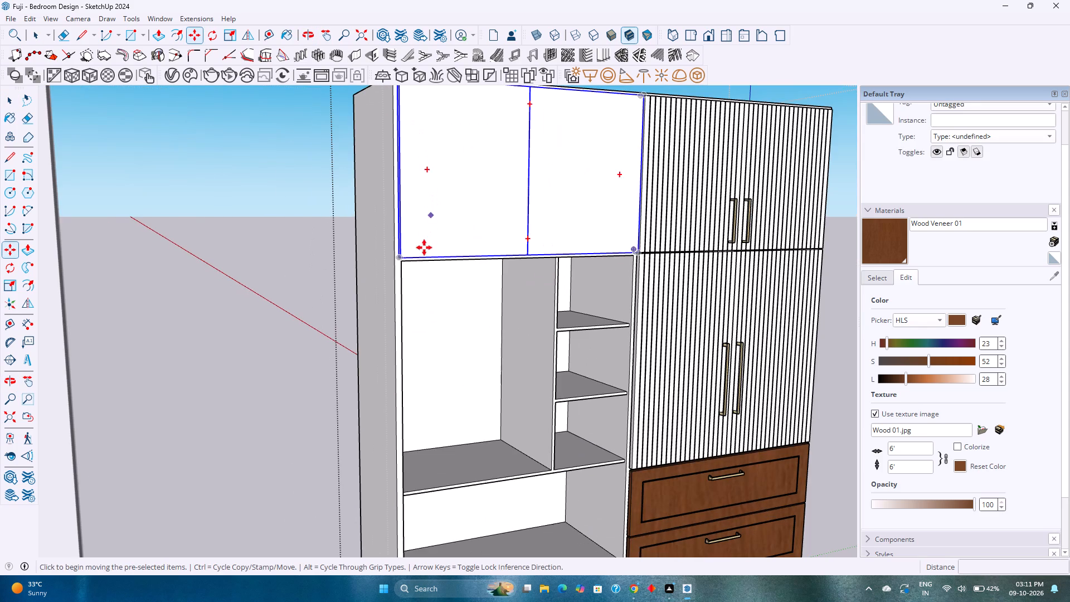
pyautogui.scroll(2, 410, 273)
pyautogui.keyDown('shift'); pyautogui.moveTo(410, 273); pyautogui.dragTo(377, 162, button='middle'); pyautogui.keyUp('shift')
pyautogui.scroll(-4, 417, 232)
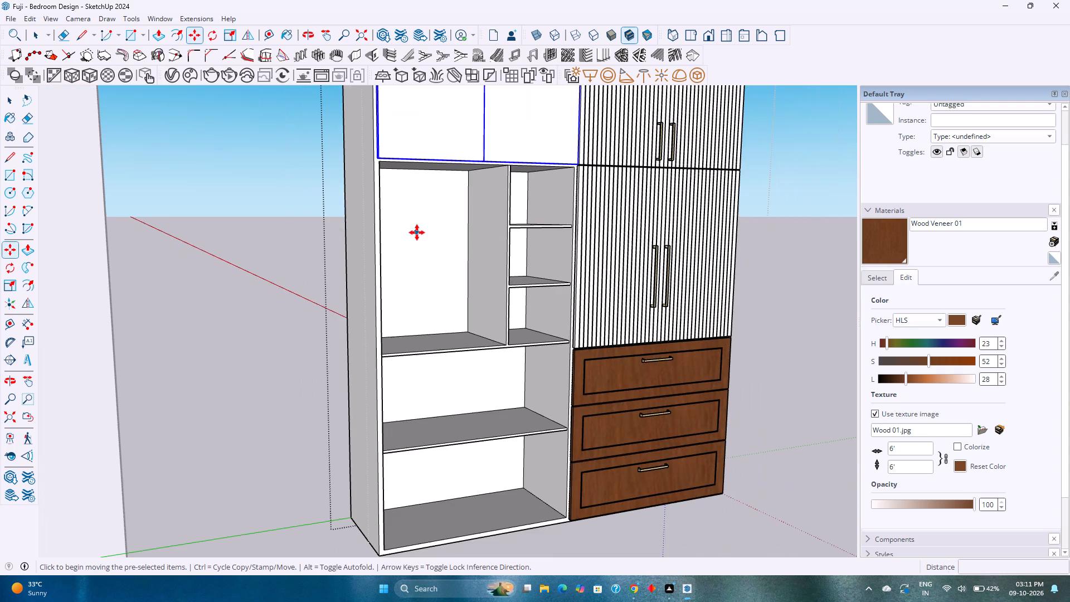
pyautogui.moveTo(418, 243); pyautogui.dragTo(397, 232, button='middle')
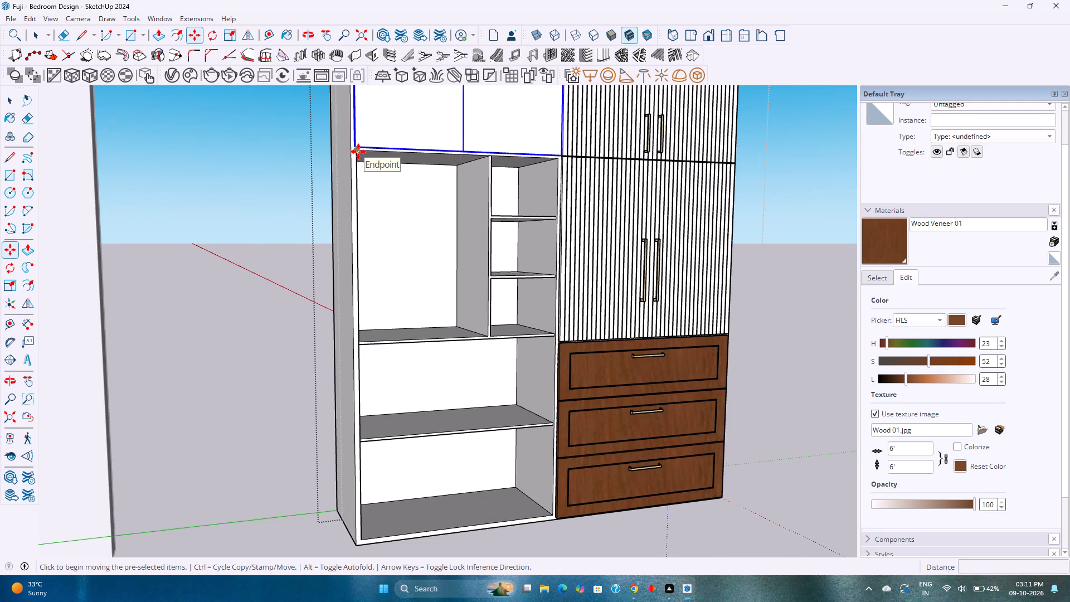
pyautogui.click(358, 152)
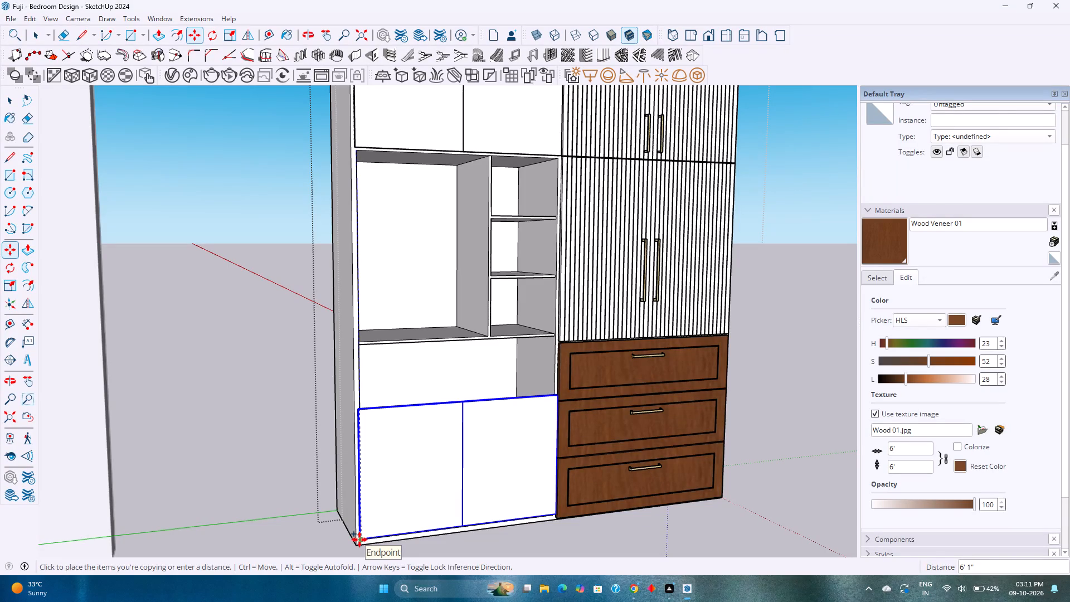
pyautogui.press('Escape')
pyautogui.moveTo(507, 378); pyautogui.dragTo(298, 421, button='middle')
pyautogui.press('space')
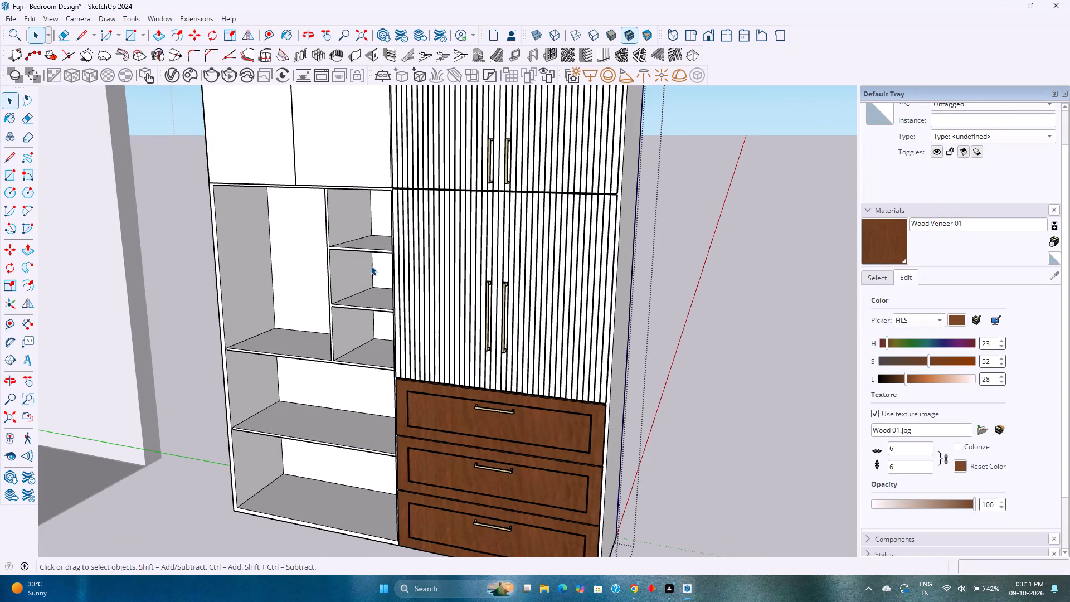
# Copy the plain upper doors' group straight down about 6' 2" so it covers the bottom of the open shelving.
pyautogui.click(387, 181)
pyautogui.press('m')
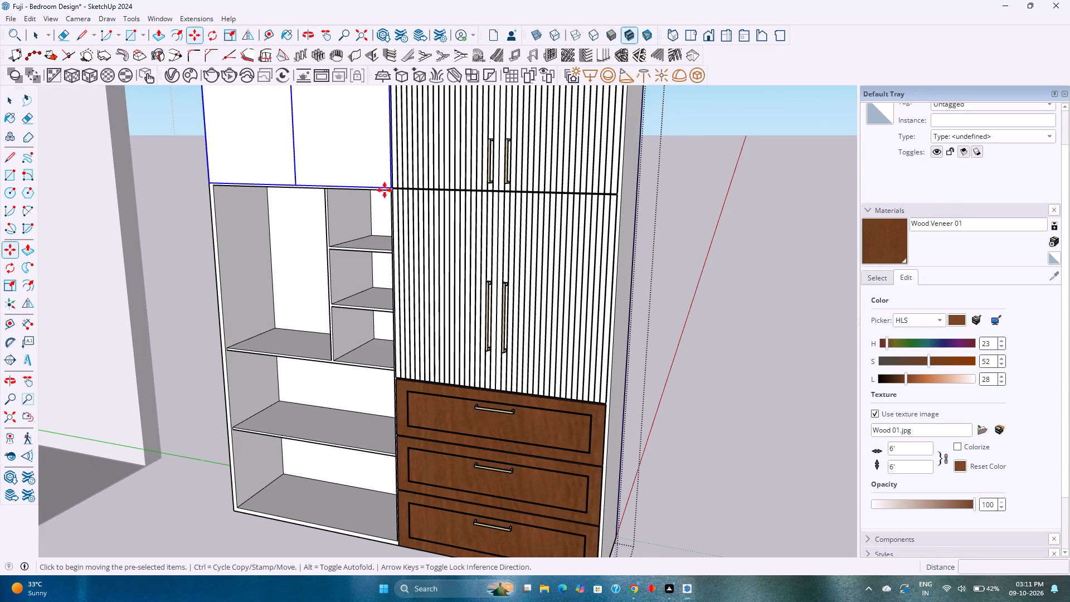
pyautogui.scroll(12, 617, 197)
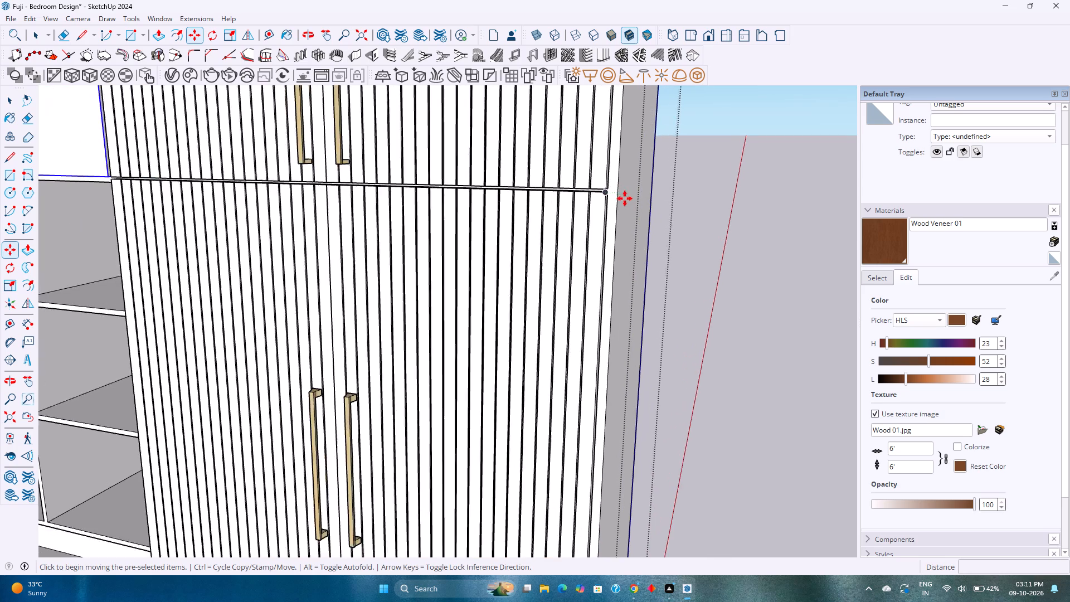
pyautogui.scroll(10, 625, 198)
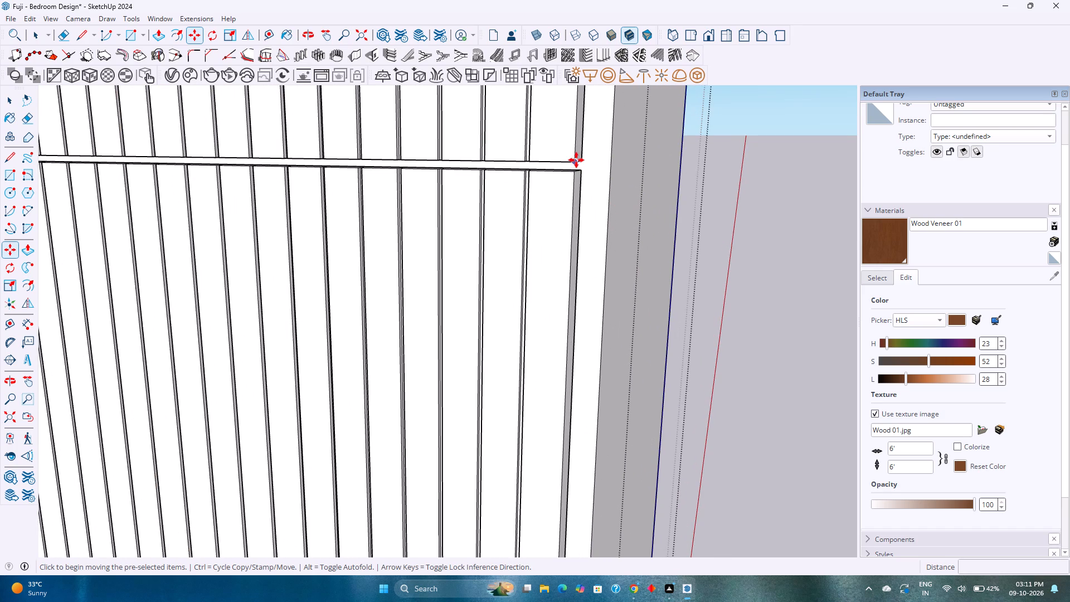
pyautogui.click(575, 159)
pyautogui.scroll(-16, 572, 237)
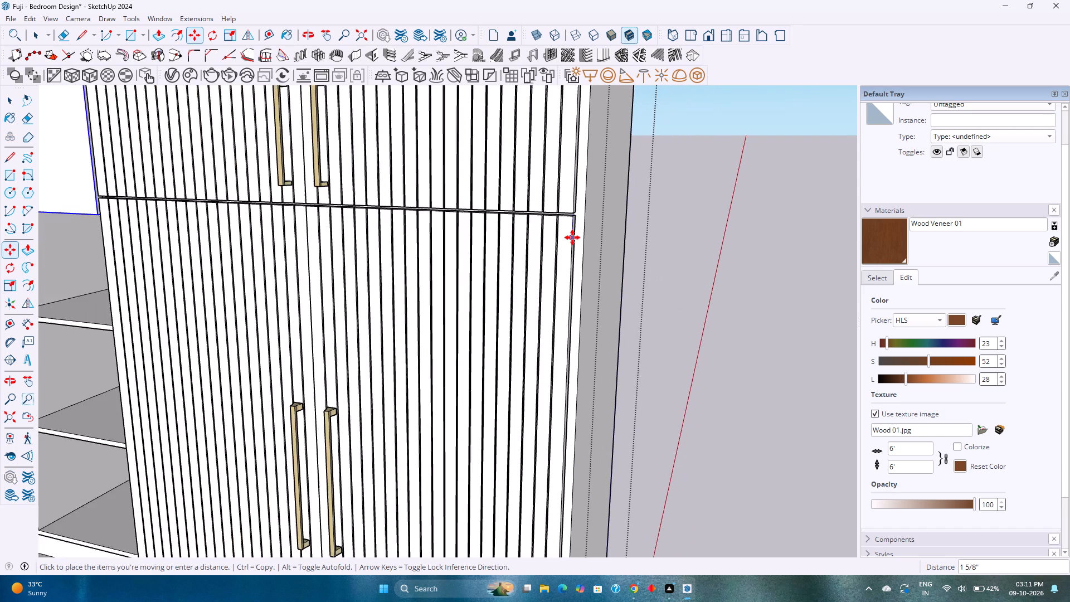
pyautogui.scroll(-12, 572, 237)
pyautogui.scroll(-17, 572, 237)
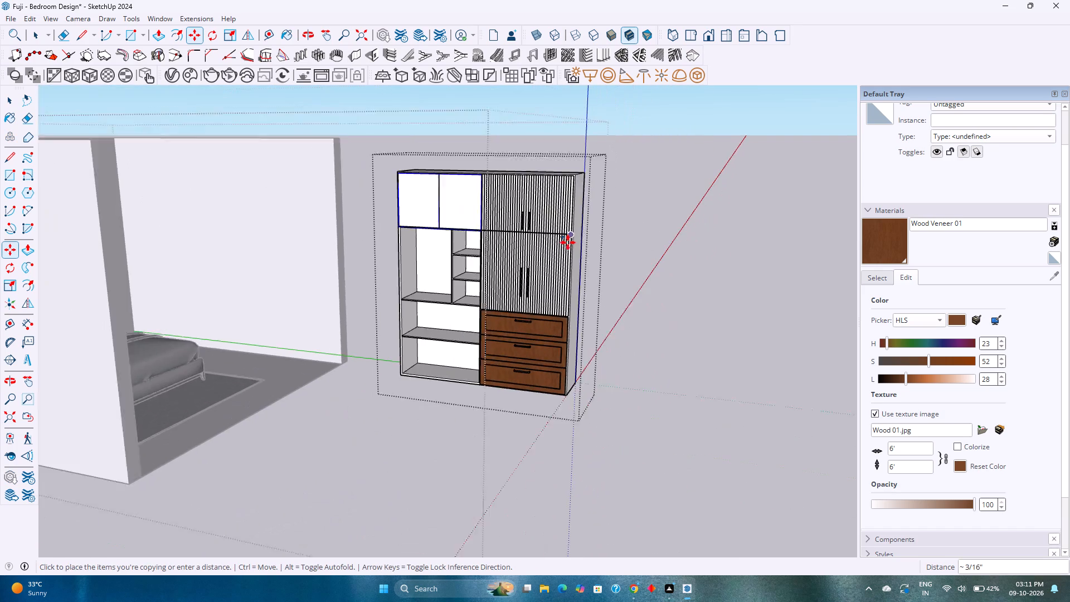
pyautogui.keyDown('shift'); pyautogui.moveTo(566, 297); pyautogui.dragTo(539, 226, button='middle'); pyautogui.keyUp('shift')
pyautogui.scroll(9, 538, 304)
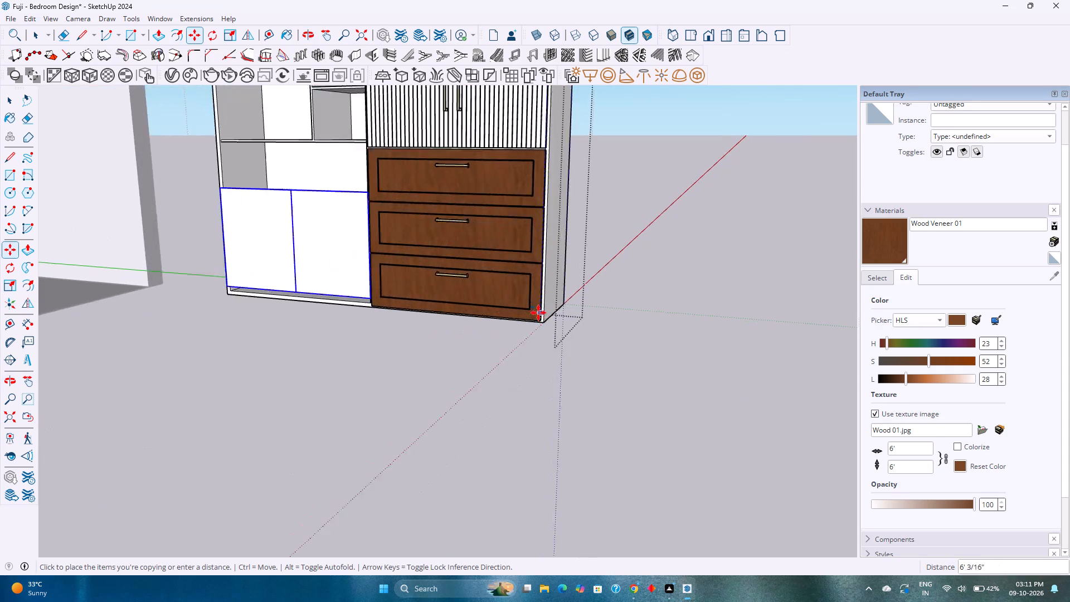
pyautogui.scroll(19, 538, 313)
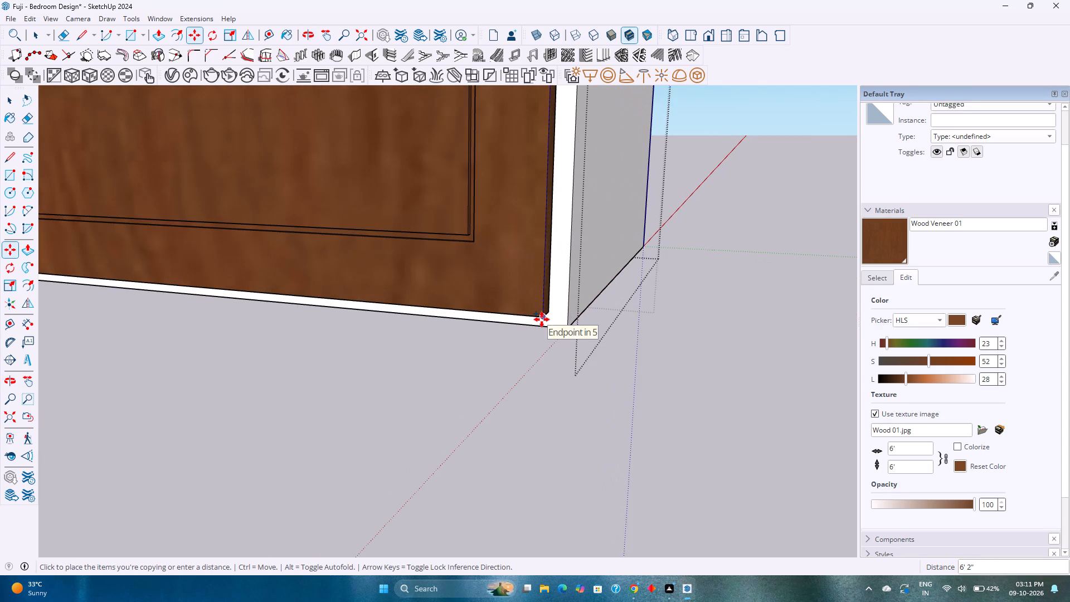
pyautogui.click(542, 319)
pyautogui.scroll(-10, 388, 317)
pyautogui.keyDown('shift'); pyautogui.moveTo(387, 315); pyautogui.dragTo(723, 372, button='middle'); pyautogui.keyUp('shift')
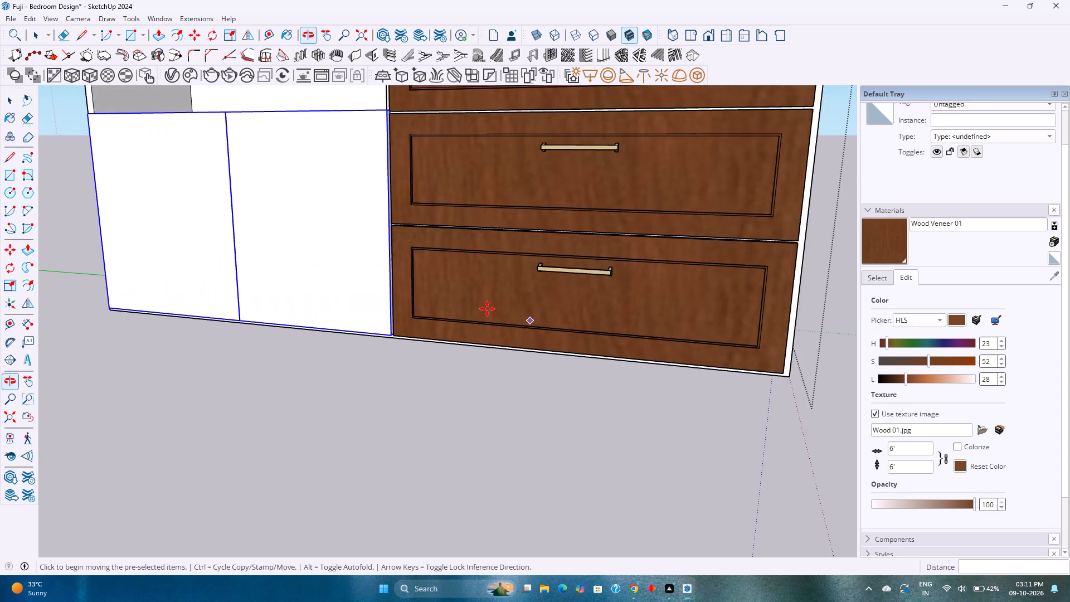
pyautogui.scroll(-5, 487, 309)
pyautogui.press('space')
# In the copied doors' group, Push/Pull the top of the door beside the drawers up about 4' 13/16" to the upper doors.
pyautogui.keyDown('shift'); pyautogui.moveTo(428, 242); pyautogui.dragTo(432, 429, button='middle'); pyautogui.keyUp('shift')
pyautogui.moveTo(424, 373); pyautogui.dragTo(432, 445, button='middle')
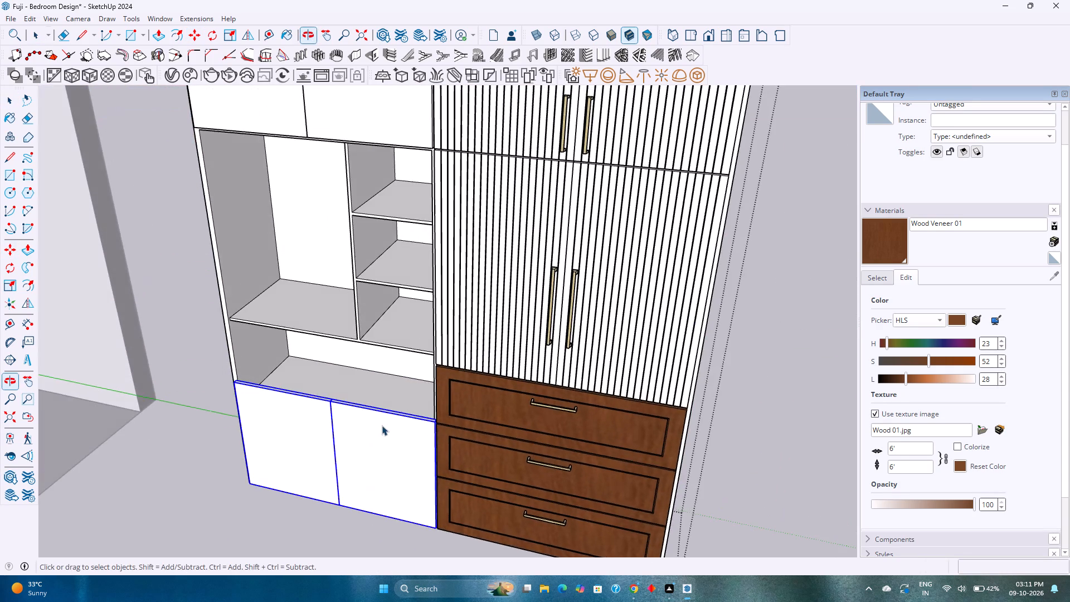
pyautogui.scroll(7, 382, 425)
pyautogui.doubleClick(376, 402)
pyautogui.scroll(4, 376, 402)
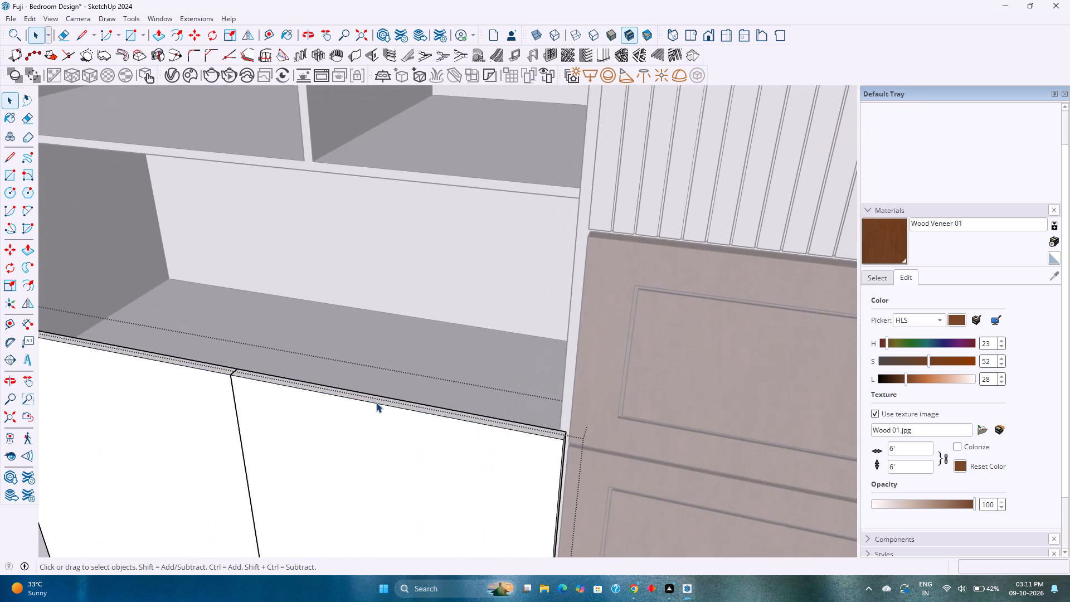
pyautogui.moveTo(376, 429); pyautogui.dragTo(376, 443, button='middle')
pyautogui.press('p')
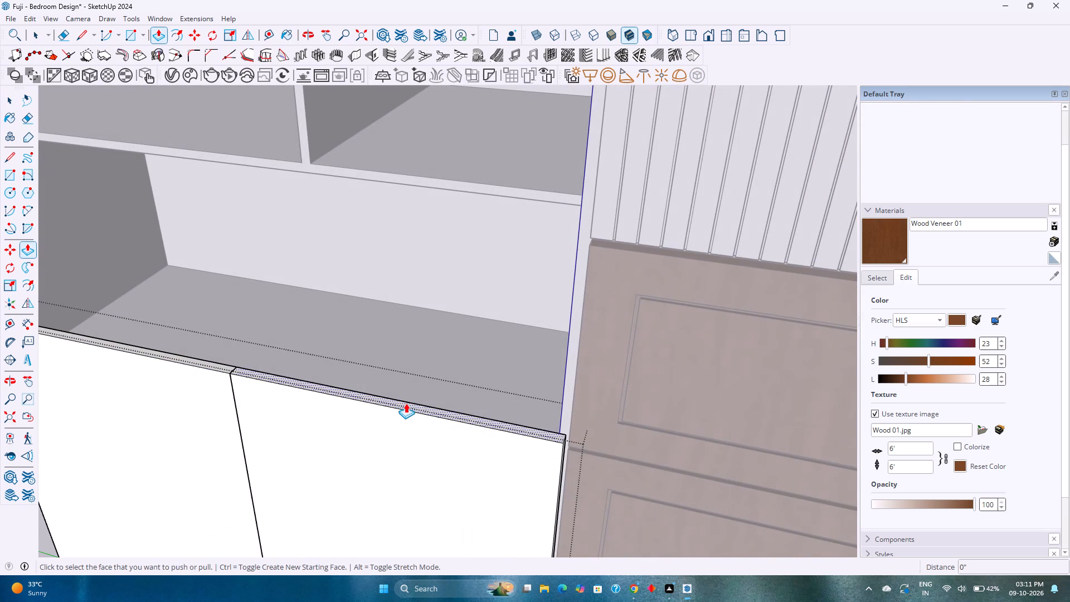
pyautogui.click(406, 403)
pyautogui.scroll(-20, 422, 342)
pyautogui.scroll(-1, 422, 342)
pyautogui.keyDown('shift'); pyautogui.moveTo(419, 337); pyautogui.dragTo(411, 377, button='middle'); pyautogui.keyUp('shift')
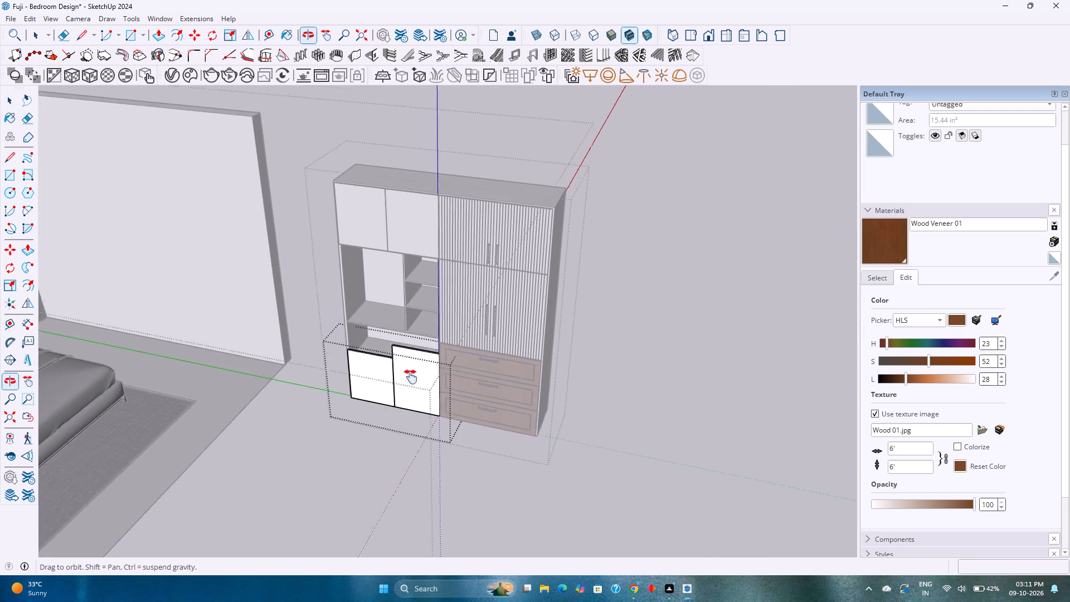
pyautogui.keyDown('shift'); pyautogui.moveTo(411, 377); pyautogui.dragTo(407, 421, button='middle'); pyautogui.keyUp('shift')
pyautogui.scroll(17, 435, 343)
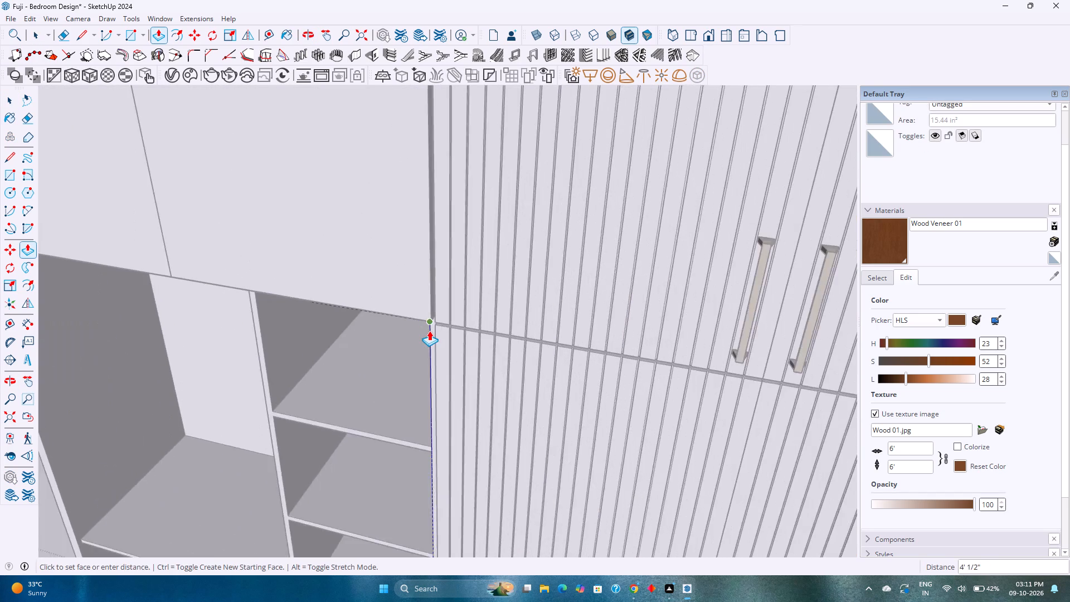
pyautogui.scroll(10, 429, 331)
pyautogui.click(440, 318)
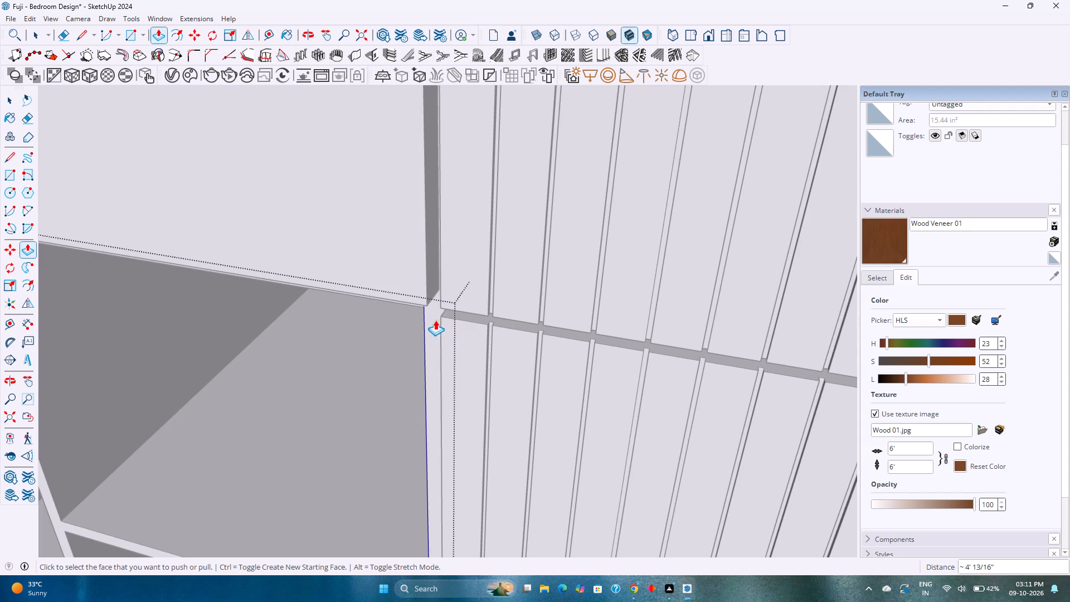
# Repeat the same Push/Pull on the top of the other copied door to match its height, then leave the group.
pyautogui.scroll(-11, 407, 339)
pyautogui.keyDown('shift'); pyautogui.moveTo(359, 362); pyautogui.dragTo(594, 282, button='middle'); pyautogui.keyUp('shift')
pyautogui.scroll(-6, 557, 307)
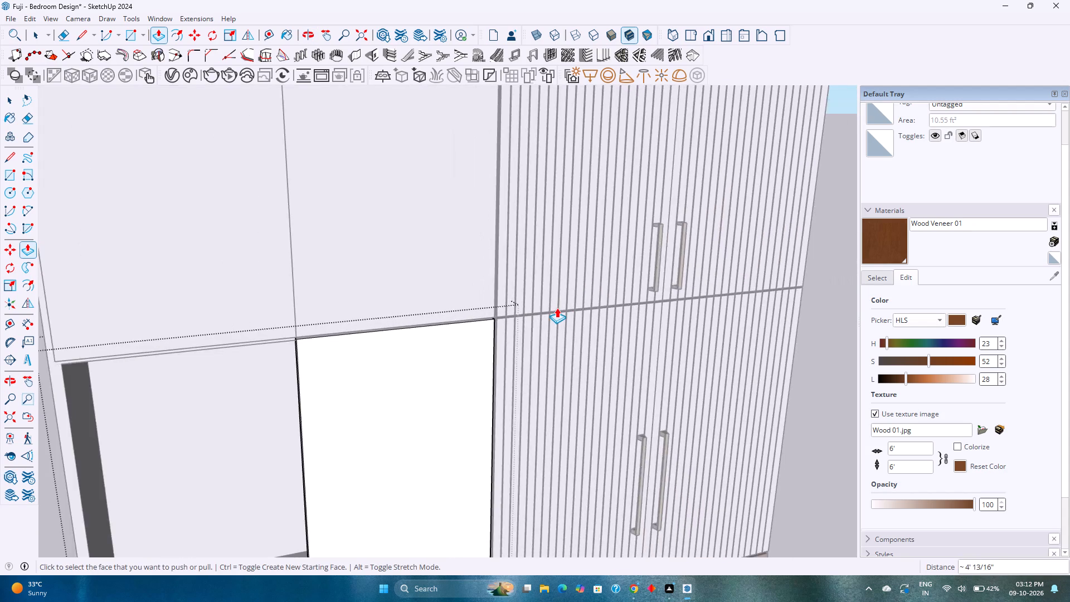
pyautogui.scroll(-8, 557, 308)
pyautogui.keyDown('shift'); pyautogui.moveTo(448, 372); pyautogui.dragTo(541, 288, button='middle'); pyautogui.keyUp('shift')
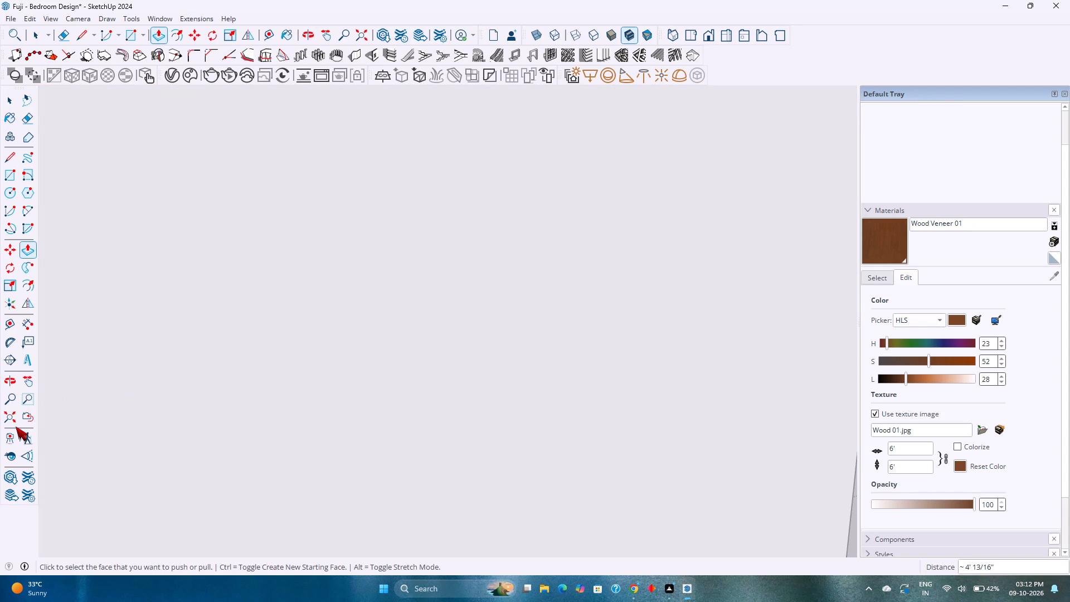
pyautogui.click(14, 420)
pyautogui.moveTo(575, 300); pyautogui.dragTo(254, 409, button='middle')
pyautogui.keyDown('shift'); pyautogui.moveTo(712, 367); pyautogui.dragTo(500, 326, button='middle'); pyautogui.keyUp('shift')
pyautogui.scroll(11, 558, 335)
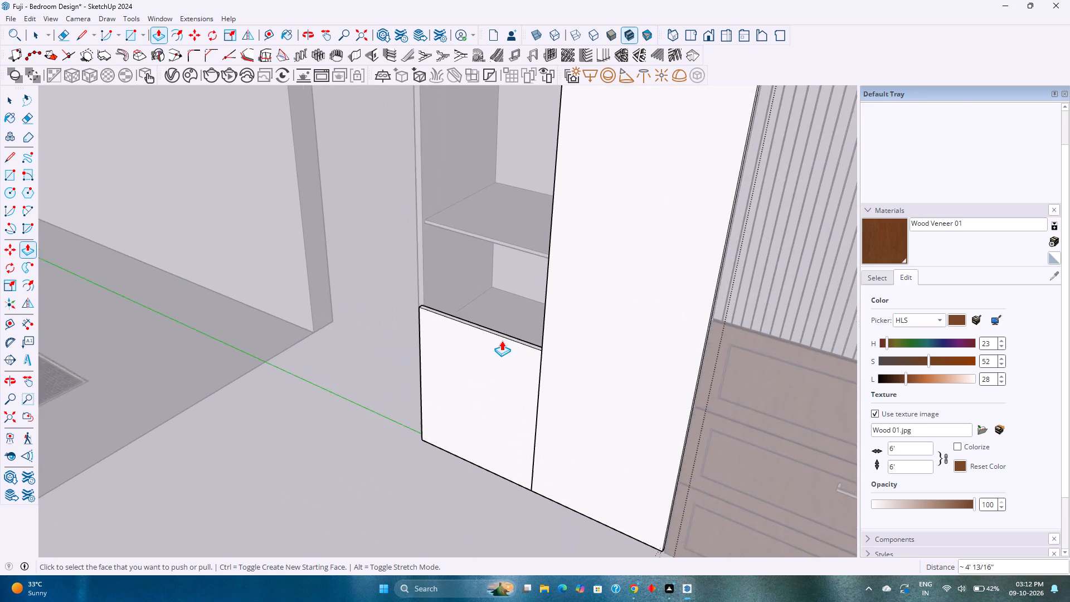
pyautogui.scroll(7, 502, 341)
pyautogui.doubleClick(514, 332)
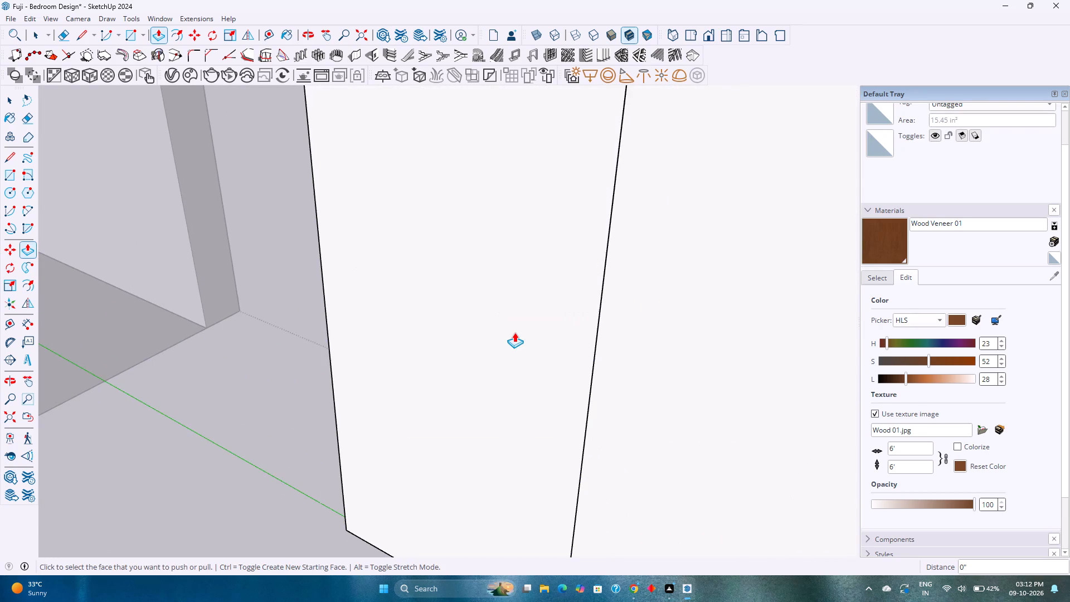
pyautogui.scroll(-20, 514, 332)
pyautogui.keyDown('shift'); pyautogui.moveTo(521, 322); pyautogui.dragTo(487, 363, button='middle'); pyautogui.keyUp('shift')
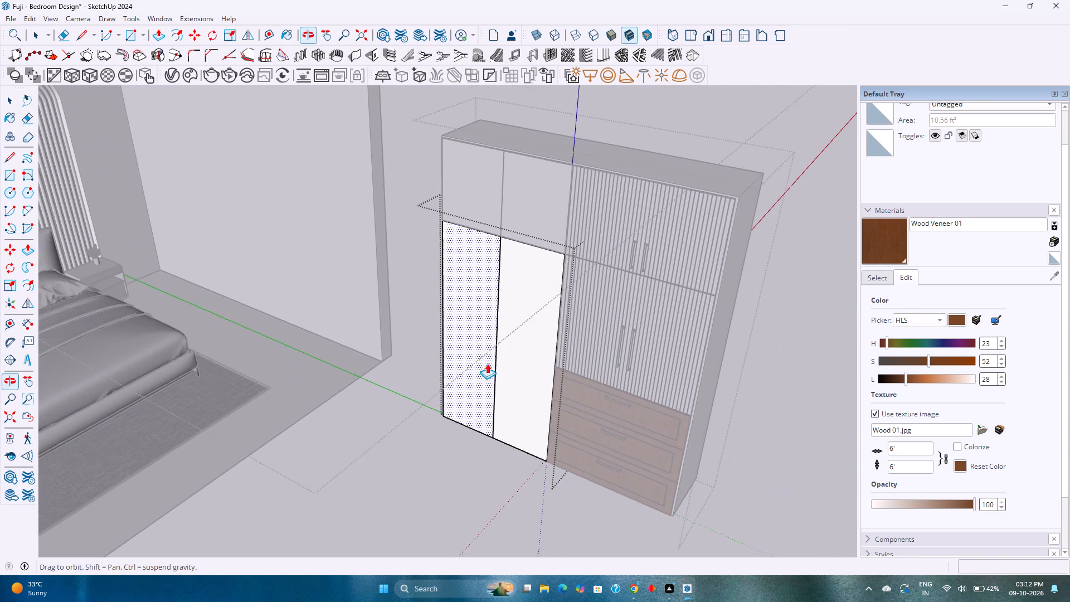
pyautogui.press('space')
pyautogui.press('Escape')
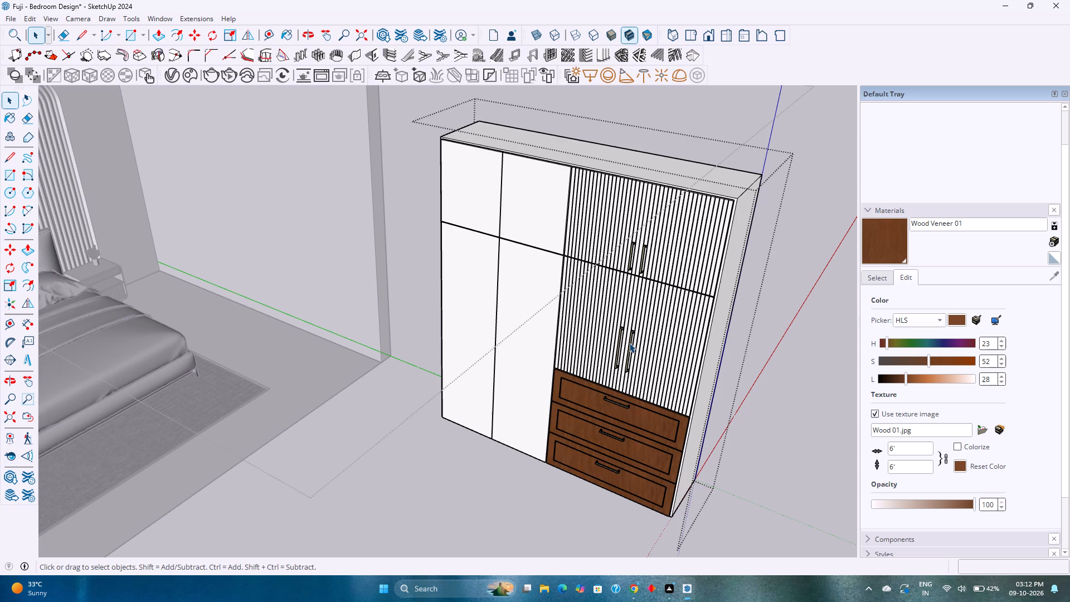
# Inside the grooved doors' group, select all four bar handles and make them one group.
pyautogui.click(629, 343)
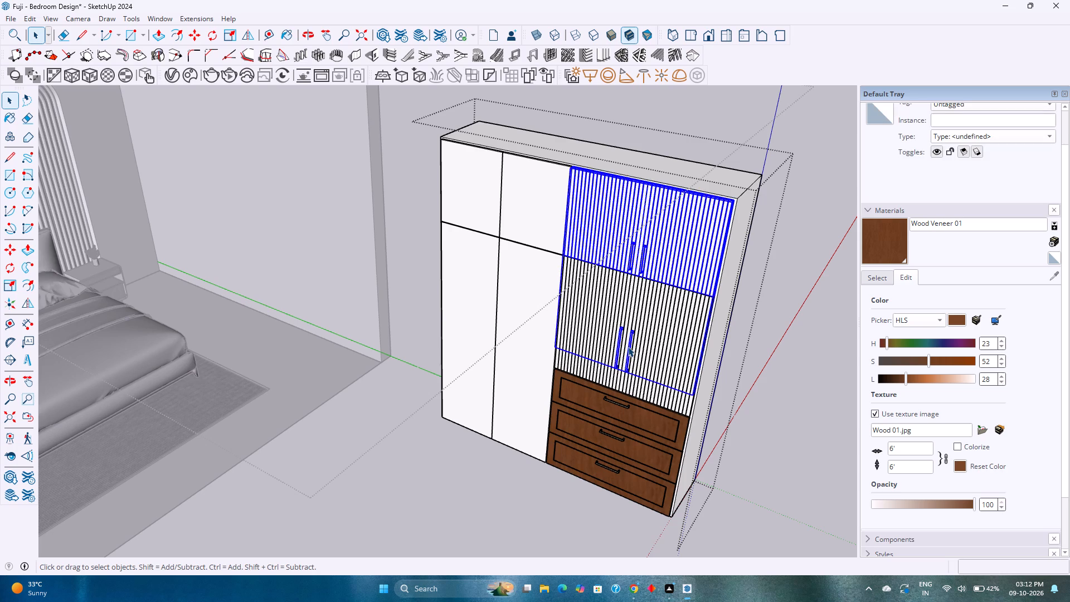
pyautogui.scroll(8, 644, 238)
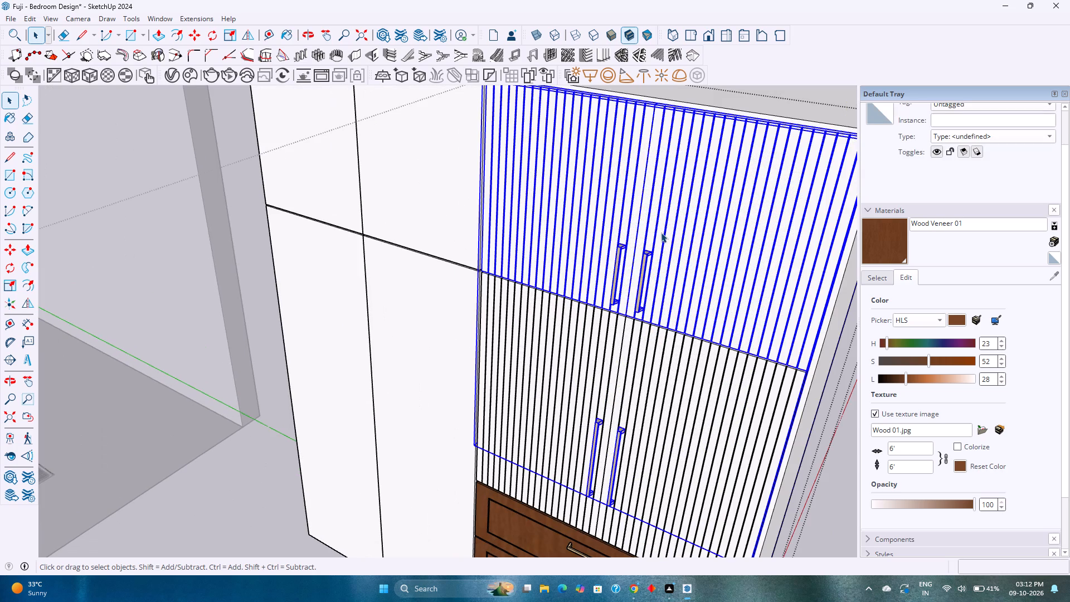
pyautogui.doubleClick(661, 232)
pyautogui.click(647, 260)
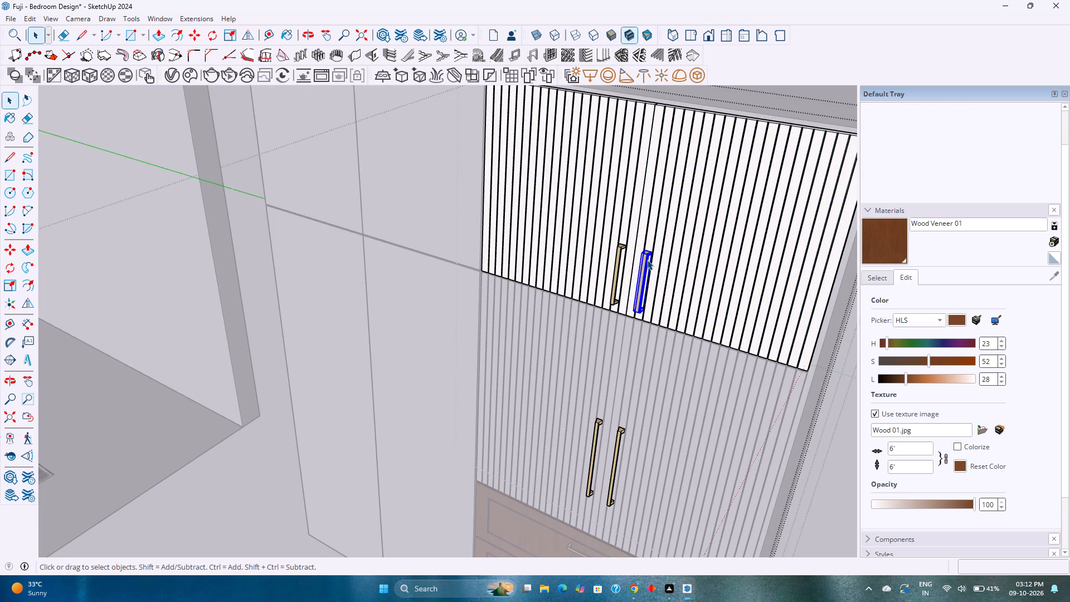
pyautogui.keyDown('ctrl'); pyautogui.click(619, 249); pyautogui.keyUp('ctrl')
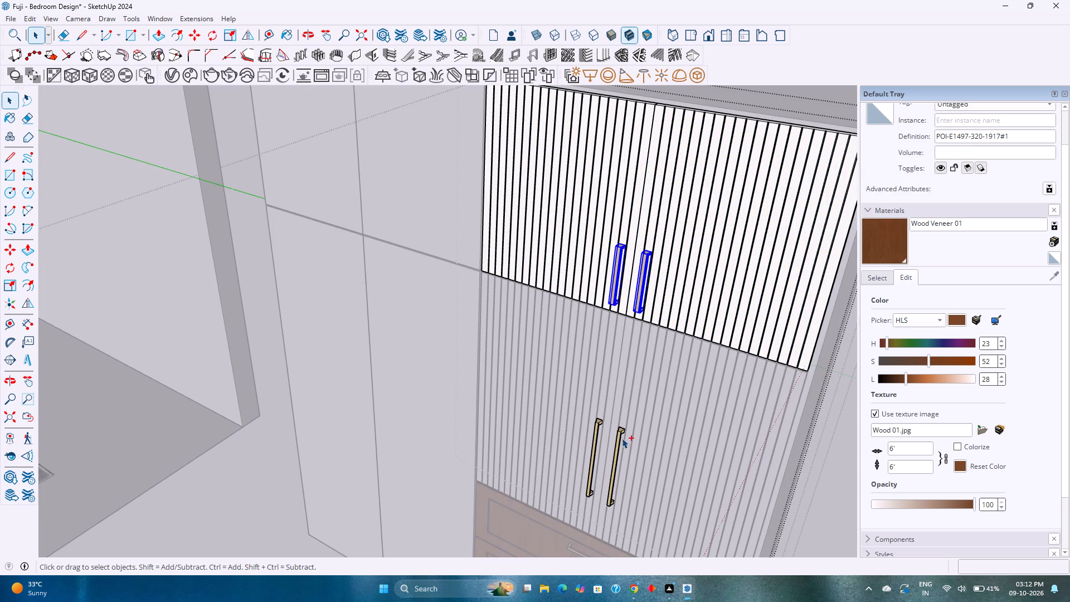
pyautogui.keyDown('ctrl'); pyautogui.click(620, 435); pyautogui.keyUp('ctrl')
pyautogui.keyDown('ctrl'); pyautogui.click(600, 422); pyautogui.keyUp('ctrl')
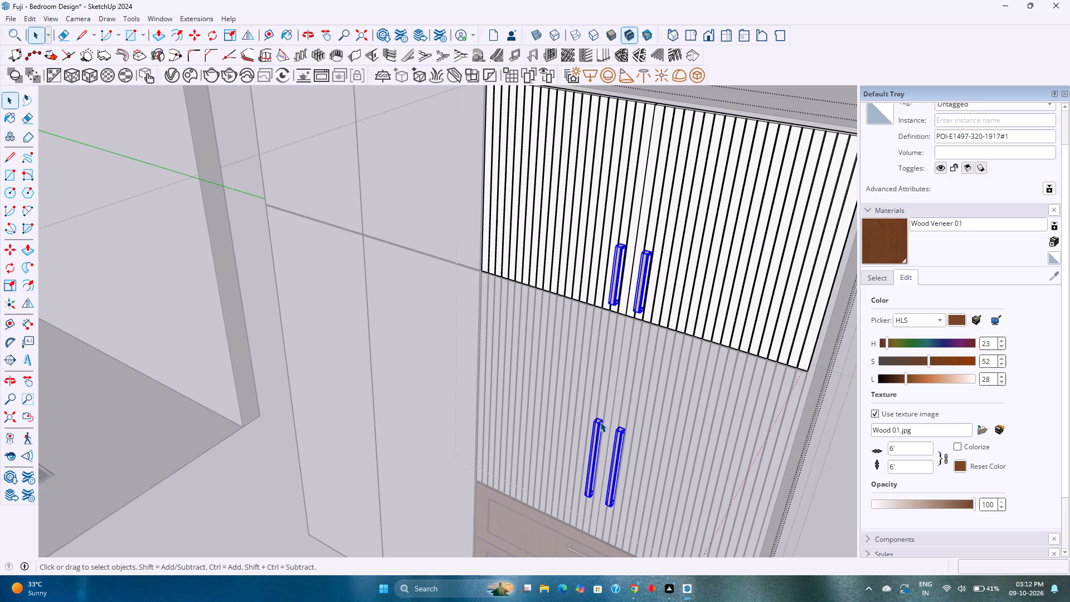
pyautogui.rightClick(638, 293)
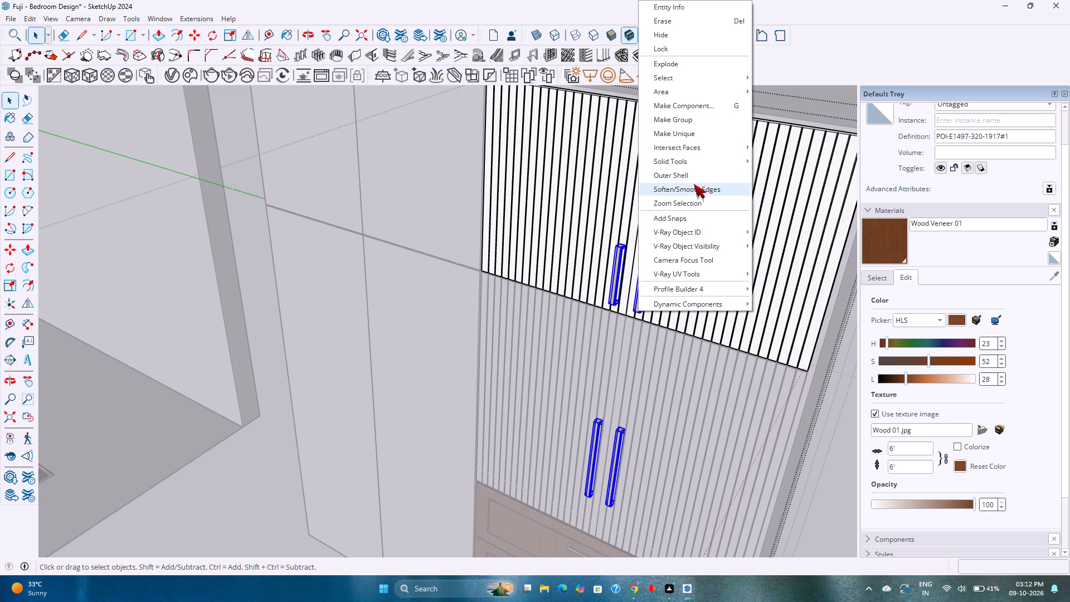
pyautogui.click(693, 123)
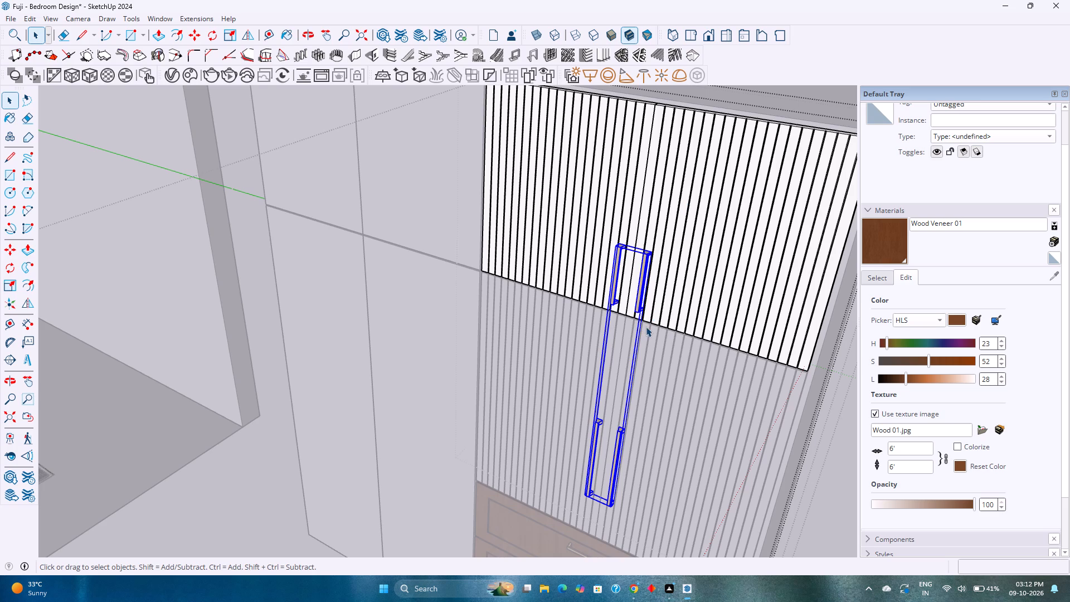
# Copy the grouped bar handles to the clipboard, leave the grooved doors' group and open the wardrobe group.
pyautogui.hotkey('ctrl', 'c')
pyautogui.press('Escape')
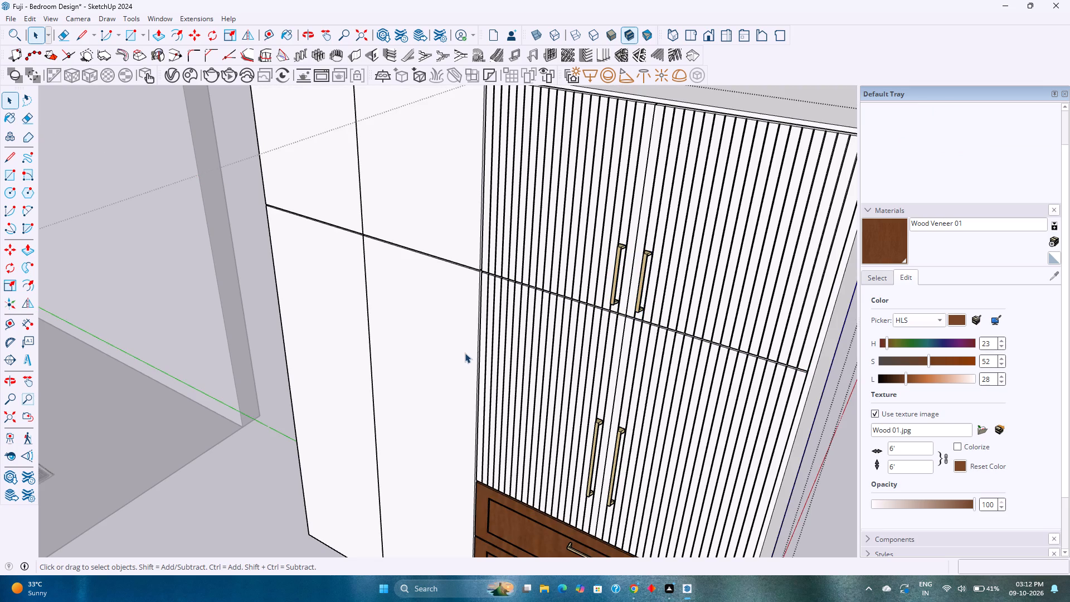
pyautogui.press('Escape')
pyautogui.moveTo(457, 349); pyautogui.dragTo(521, 386, button='middle')
pyautogui.doubleClick(523, 297)
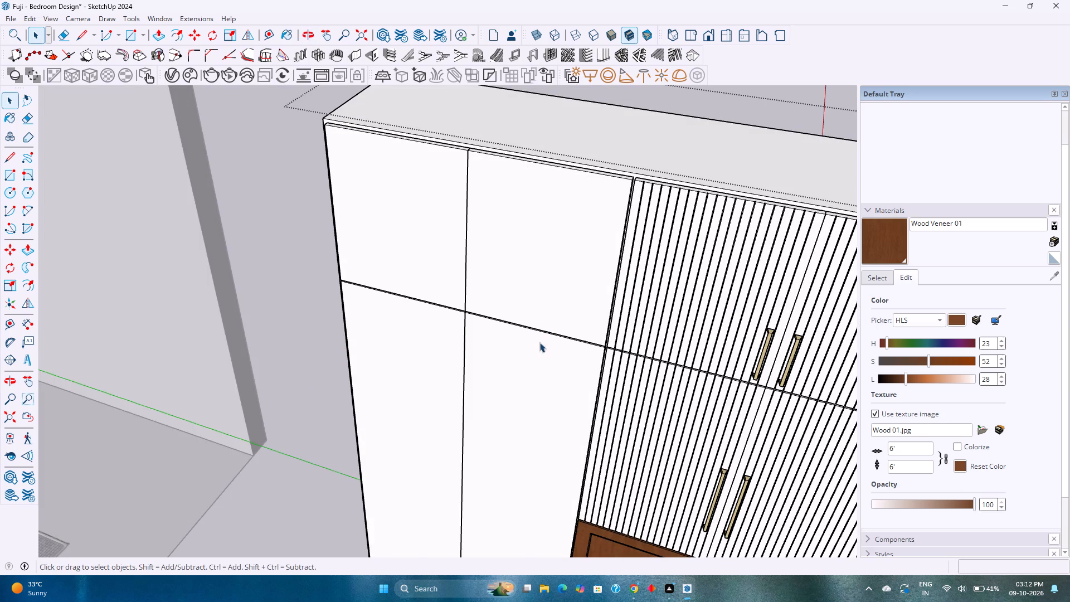
# Examine the wardrobe fronts, the bar handles' lower ends and the gap between the upper and lower grooved doors.
pyautogui.keyDown('shift'); pyautogui.moveTo(544, 353); pyautogui.dragTo(483, 327, button='middle'); pyautogui.keyUp('shift')
pyautogui.moveTo(513, 421); pyautogui.dragTo(422, 351, button='middle')
pyautogui.scroll(-3, 422, 351)
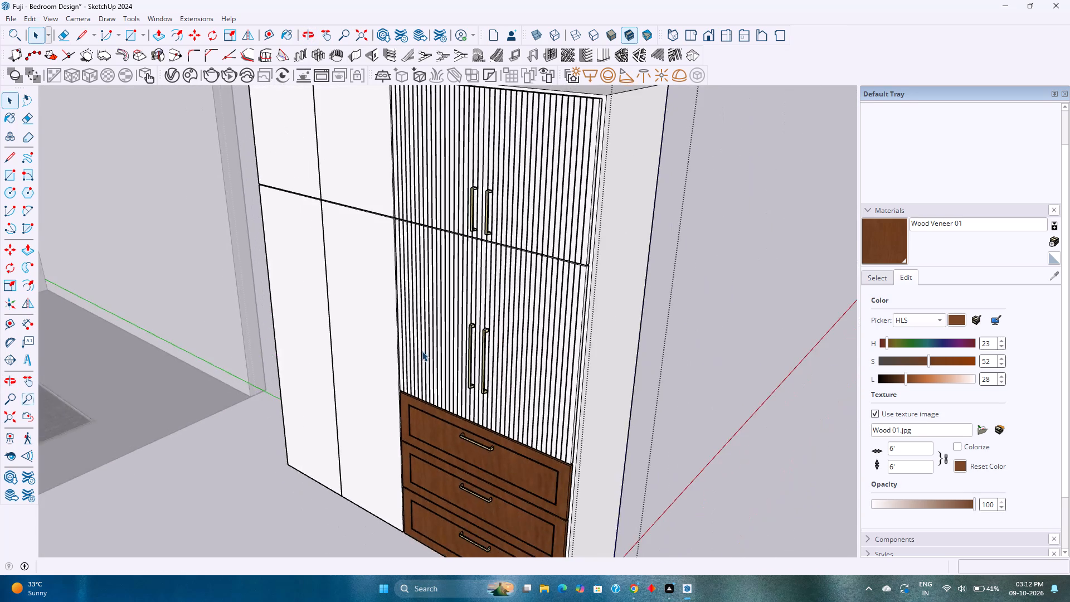
pyautogui.moveTo(420, 351); pyautogui.dragTo(545, 402, button='middle')
pyautogui.moveTo(547, 386); pyautogui.dragTo(474, 416, button='middle')
pyautogui.scroll(5, 617, 396)
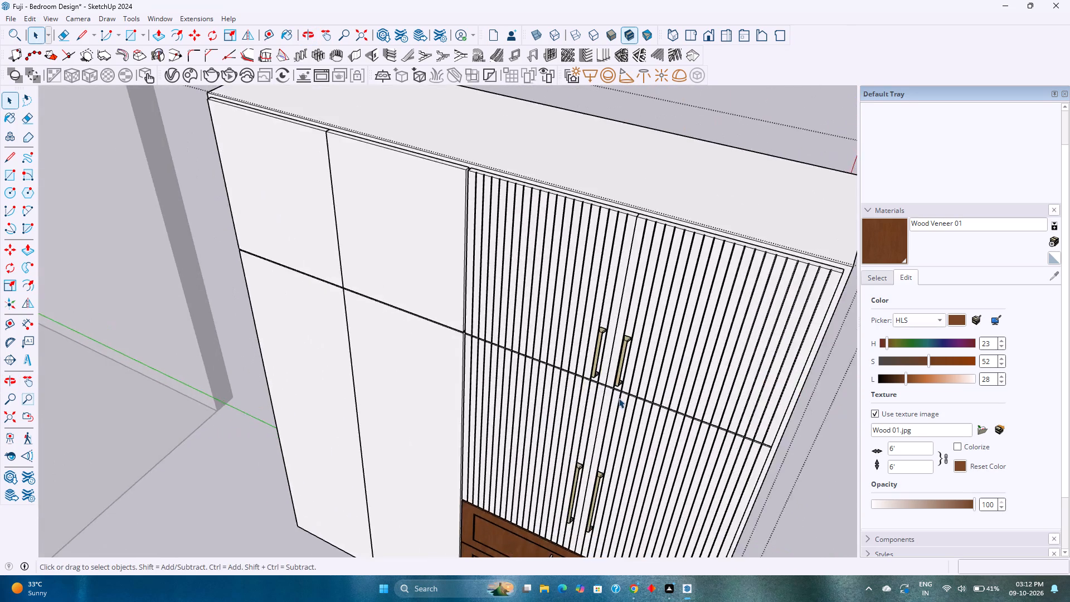
pyautogui.scroll(11, 619, 398)
pyautogui.scroll(2, 593, 357)
pyautogui.moveTo(593, 357); pyautogui.dragTo(719, 341, button='middle')
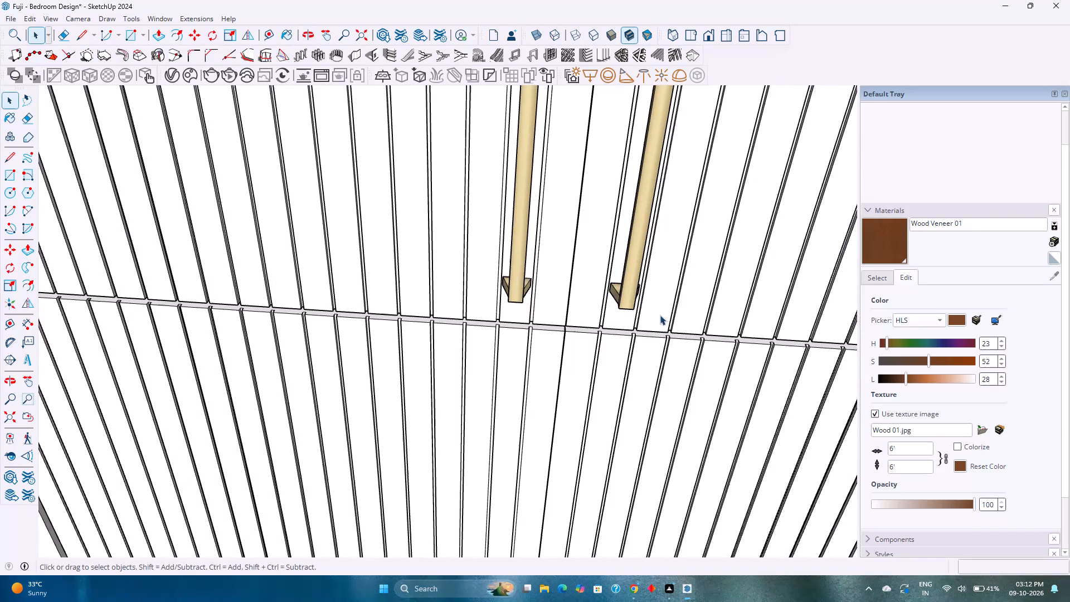
pyautogui.scroll(6, 659, 314)
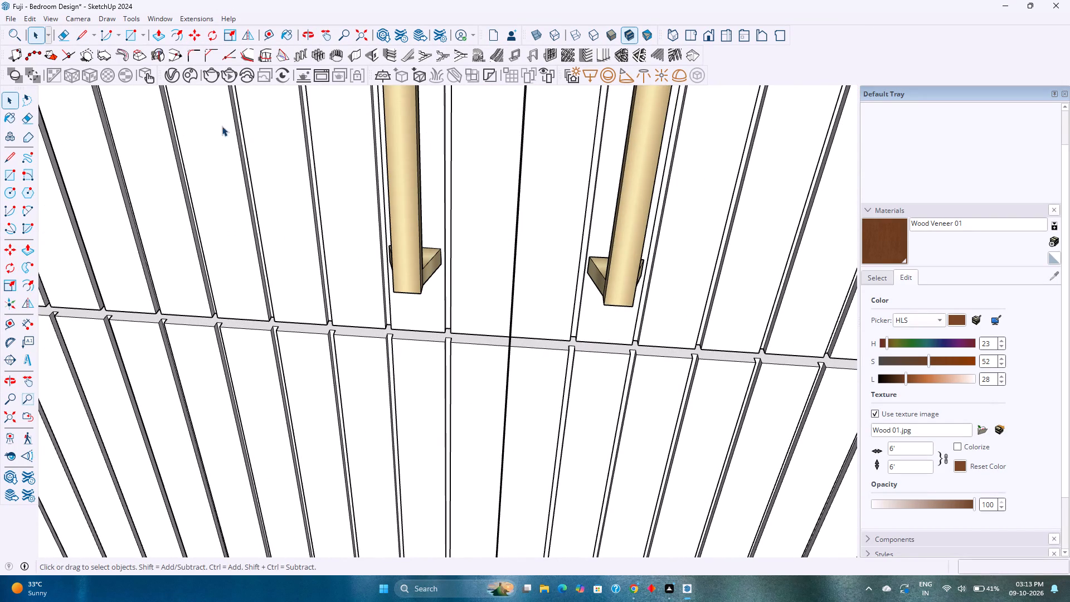
pyautogui.scroll(-4, 268, 166)
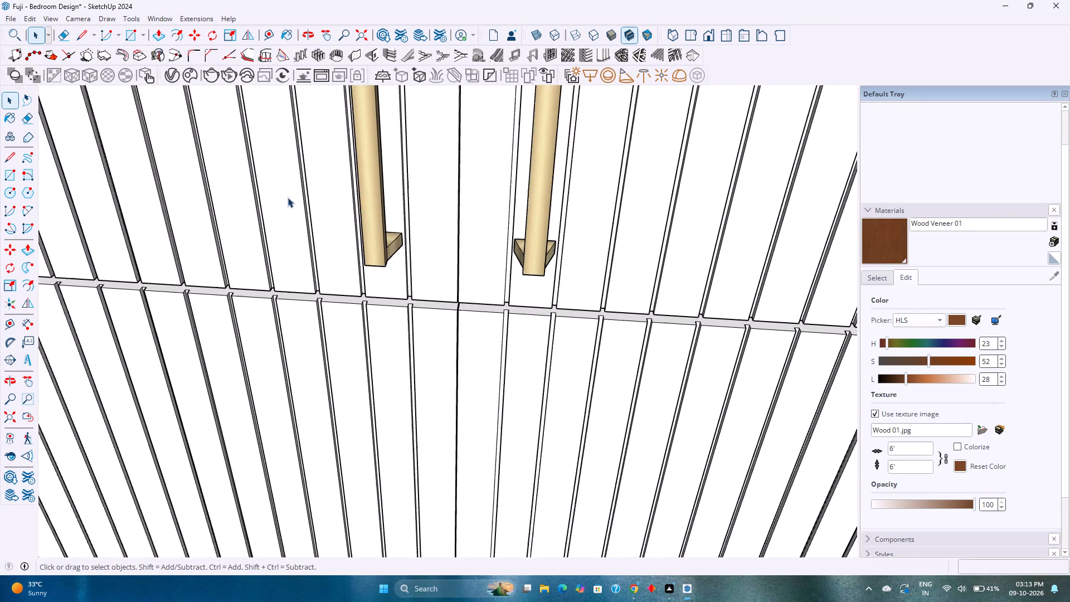
# Paste the copied bar-handle group inside the wardrobe group, over the seam between the plain doors.
pyautogui.scroll(-2, 288, 197)
pyautogui.keyDown('shift'); pyautogui.moveTo(298, 225); pyautogui.dragTo(630, 302, button='middle'); pyautogui.keyUp('shift')
pyautogui.scroll(-13, 628, 297)
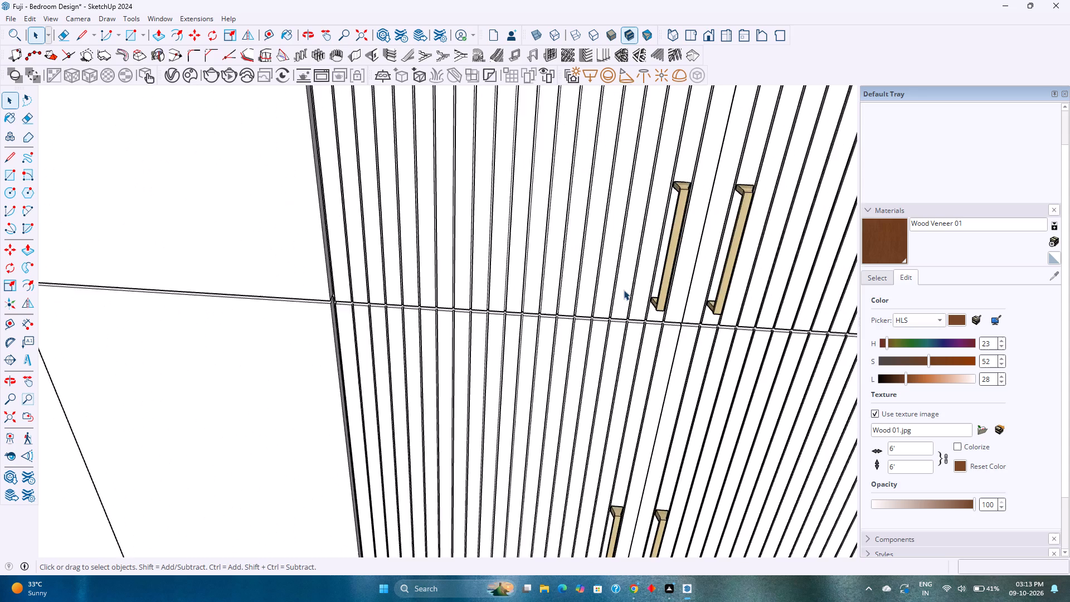
pyautogui.scroll(-12, 624, 290)
pyautogui.moveTo(469, 283); pyautogui.dragTo(406, 279, button='middle')
pyautogui.hotkey('ctrl', 'v')
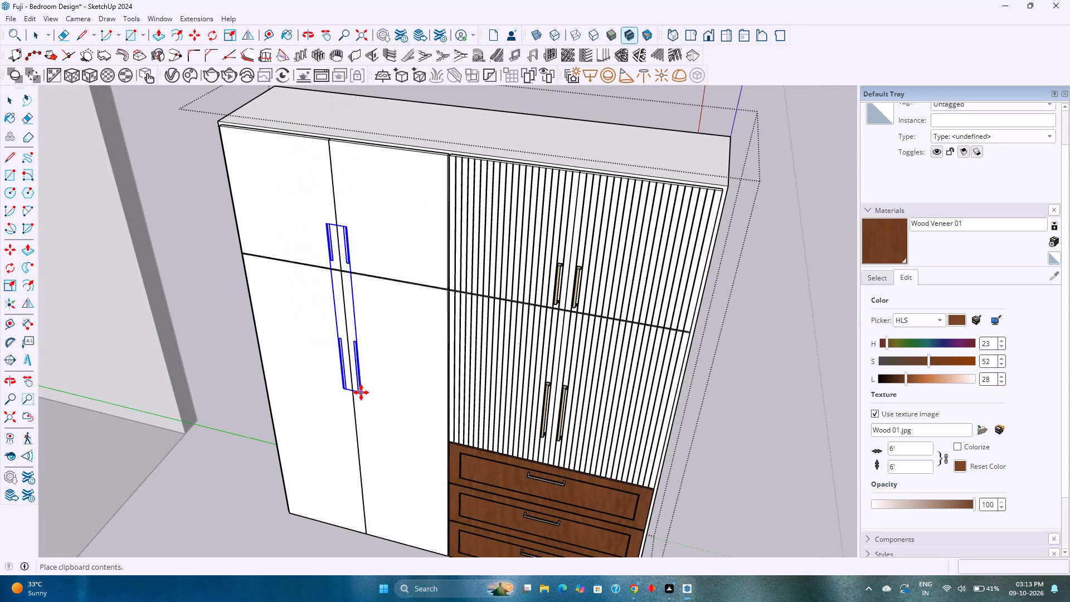
pyautogui.click(361, 396)
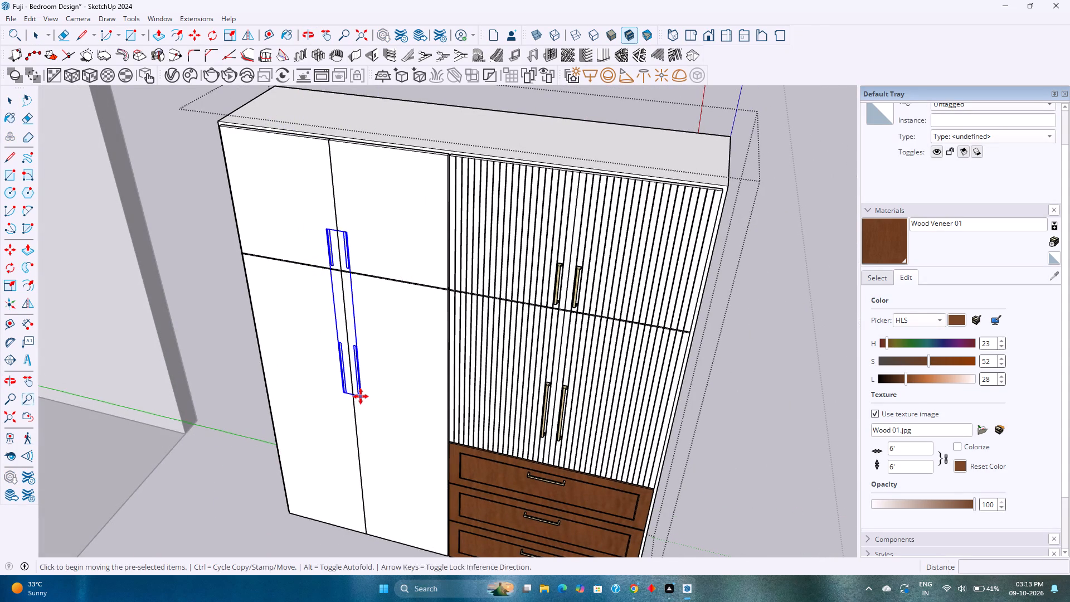
# Move the pasted handle group by its upper corner onto the matching corner of the original handles on the grooved doors.
pyautogui.scroll(8, 369, 238)
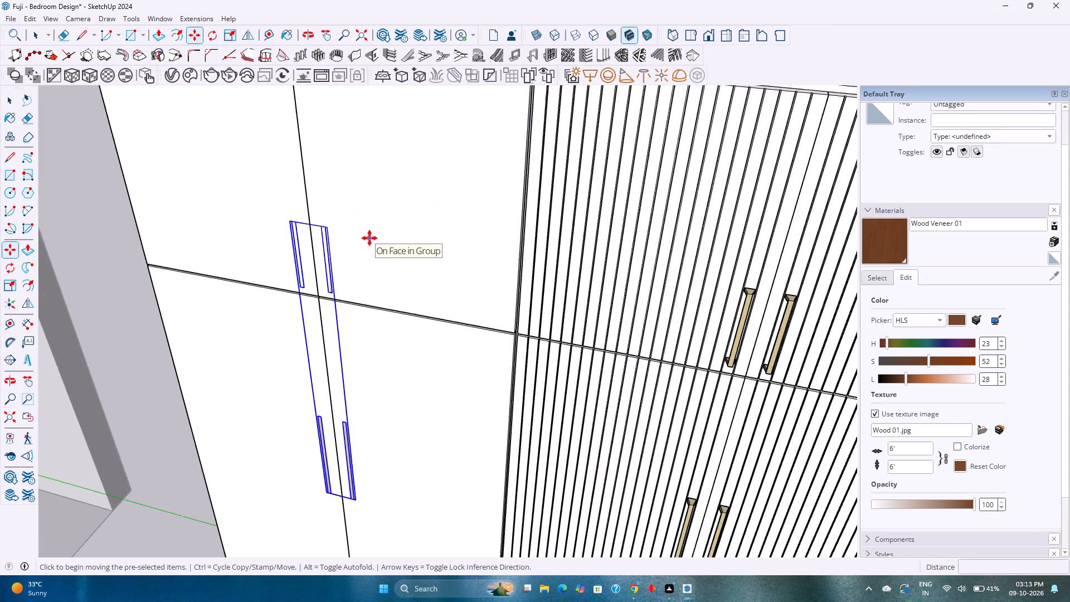
pyautogui.scroll(8, 305, 226)
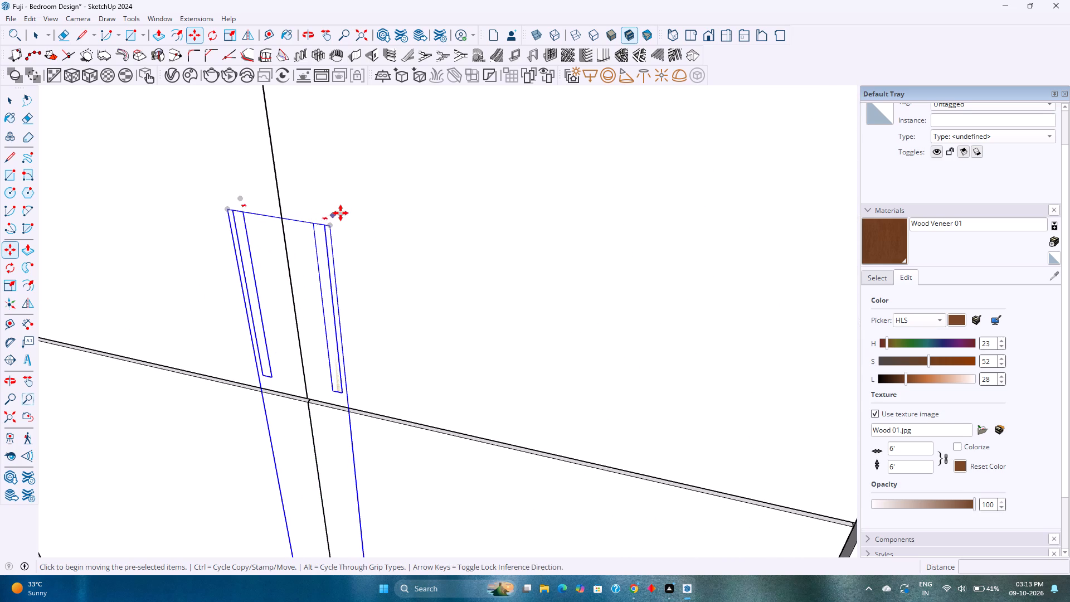
pyautogui.click(342, 213)
pyautogui.scroll(-17, 346, 258)
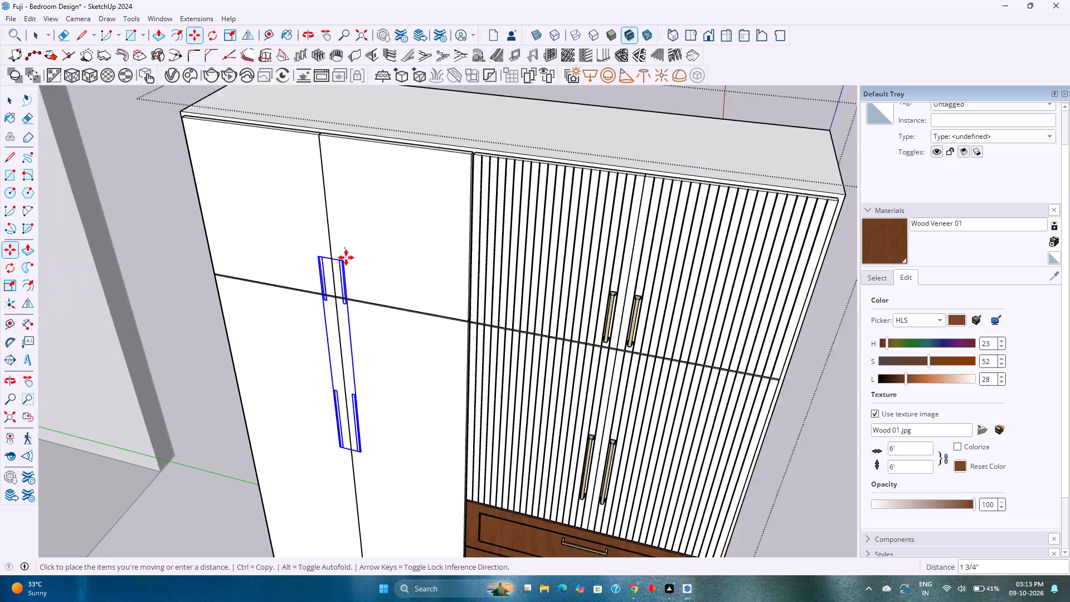
pyautogui.moveTo(537, 309); pyautogui.dragTo(321, 283, button='middle')
pyautogui.scroll(4, 211, 227)
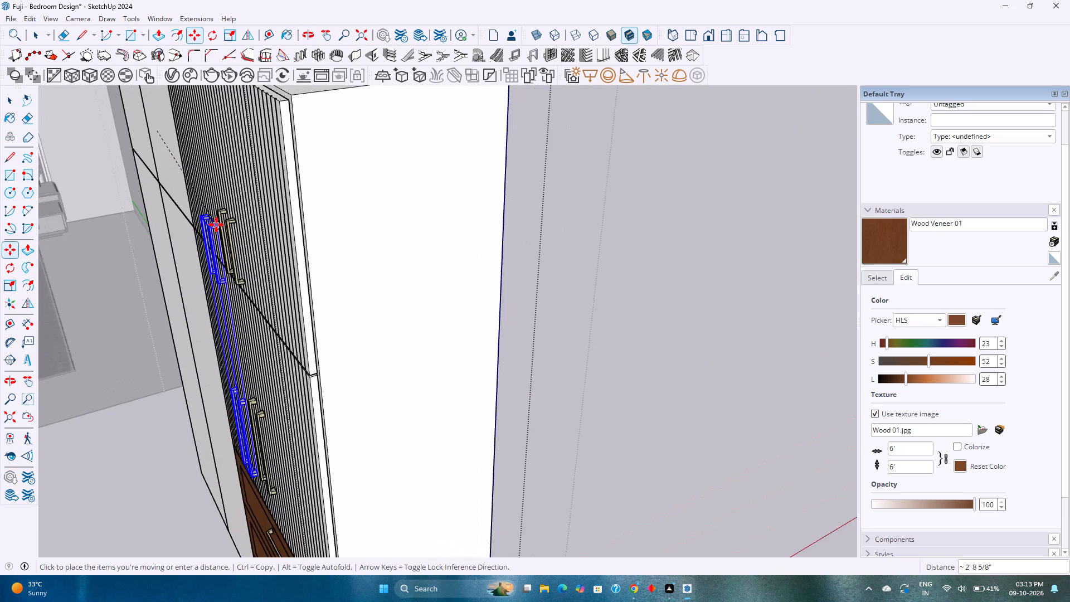
pyautogui.scroll(14, 216, 225)
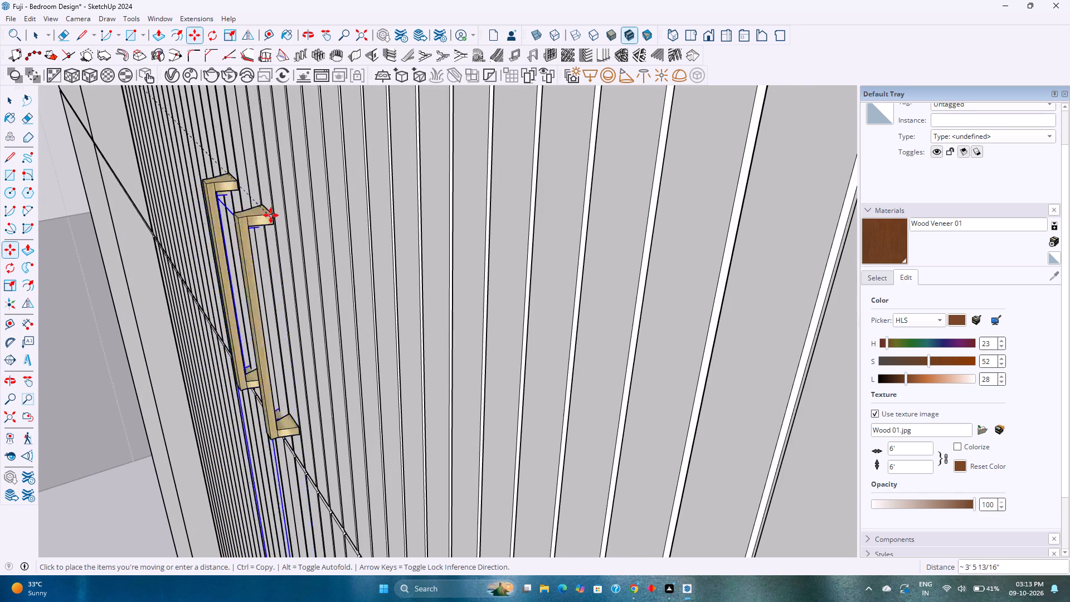
pyautogui.scroll(19, 271, 213)
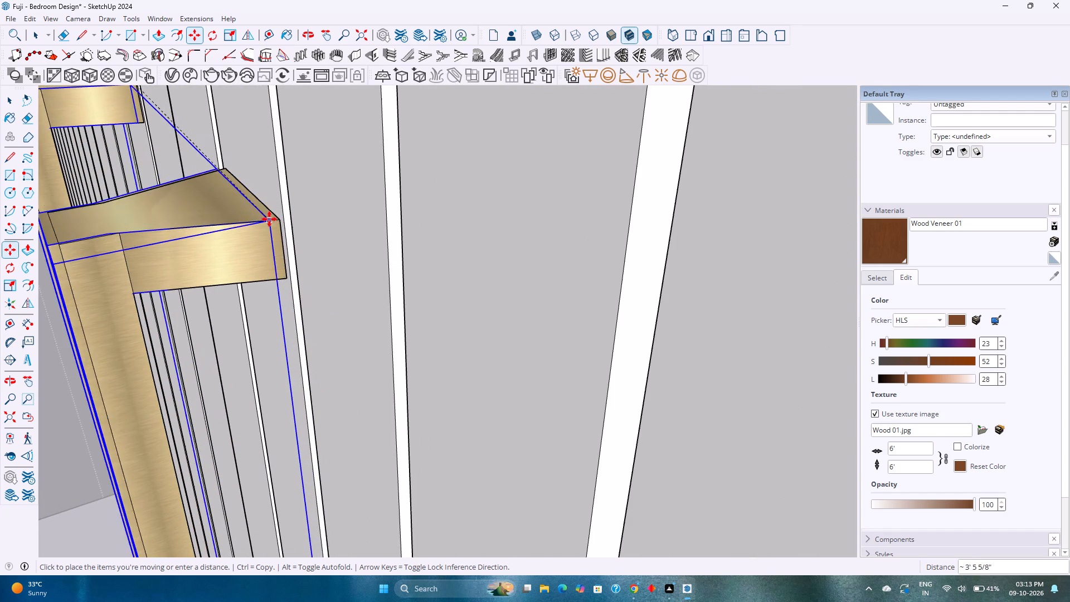
pyautogui.click(276, 220)
# Move the aligned handle group 3' 5 1/2" from the grooved doors' outer top corner to the plain doors' matching corner, and leave the wardrobe group.
pyautogui.scroll(-13, 231, 260)
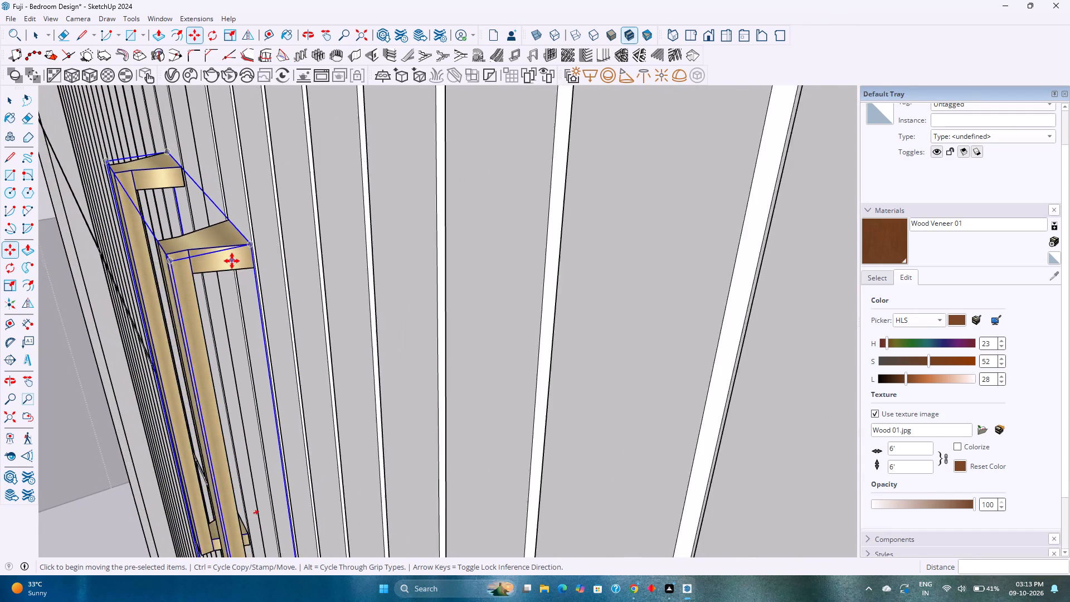
pyautogui.scroll(-12, 232, 261)
pyautogui.moveTo(231, 262); pyautogui.dragTo(330, 264, button='middle')
pyautogui.scroll(-8, 330, 264)
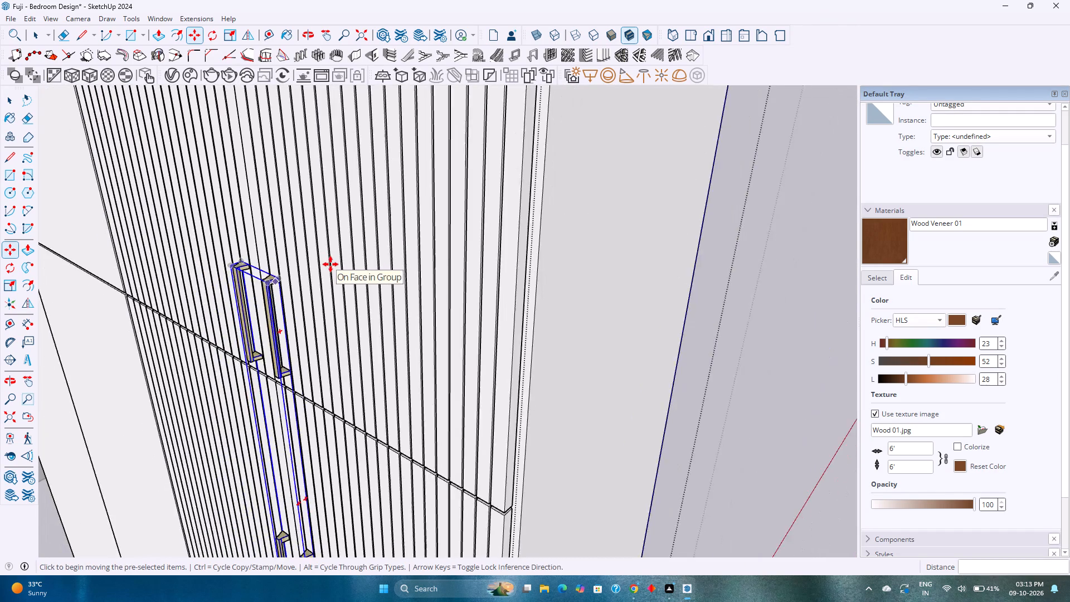
pyautogui.scroll(-10, 330, 264)
pyautogui.moveTo(330, 264); pyautogui.dragTo(357, 310, button='middle')
pyautogui.scroll(6, 421, 212)
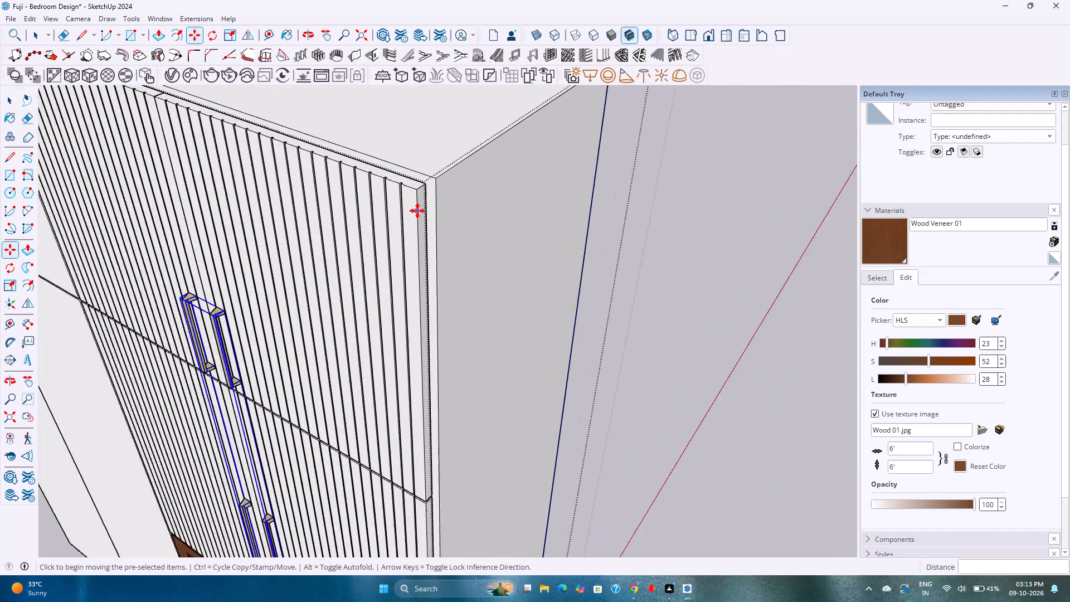
pyautogui.scroll(4, 417, 211)
pyautogui.click(414, 177)
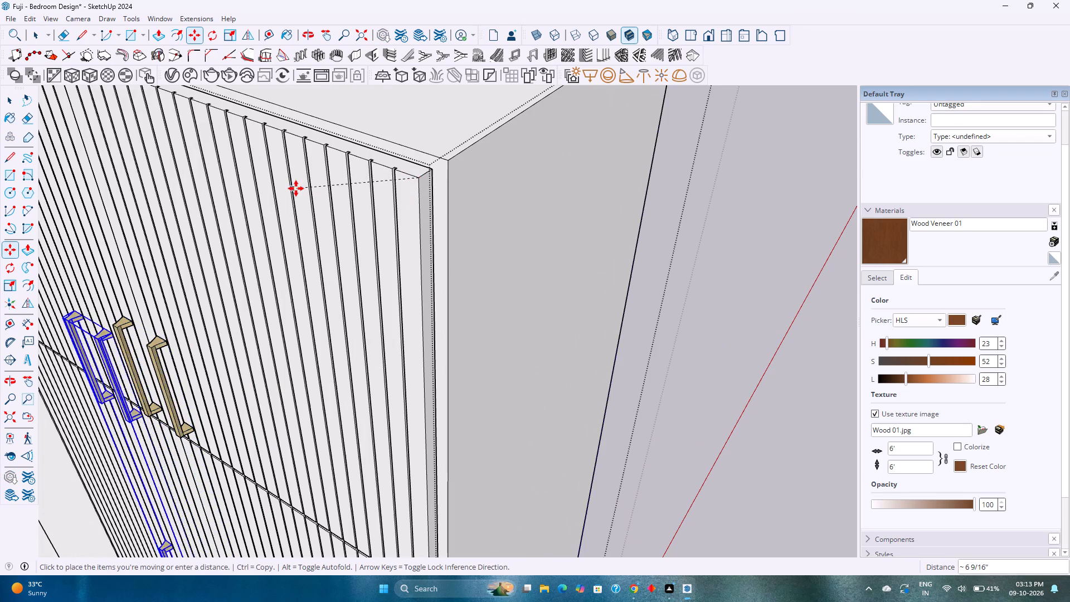
pyautogui.scroll(-9, 296, 188)
pyautogui.keyDown('shift'); pyautogui.moveTo(296, 188); pyautogui.dragTo(737, 375, button='middle'); pyautogui.keyUp('shift')
pyautogui.scroll(3, 388, 207)
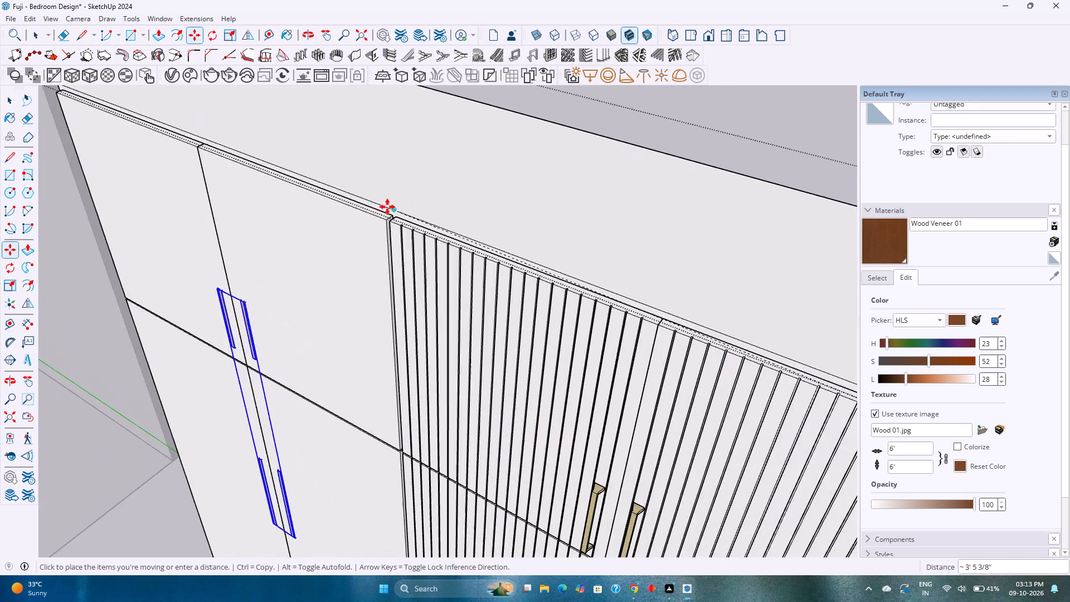
pyautogui.scroll(20, 387, 207)
pyautogui.click(426, 224)
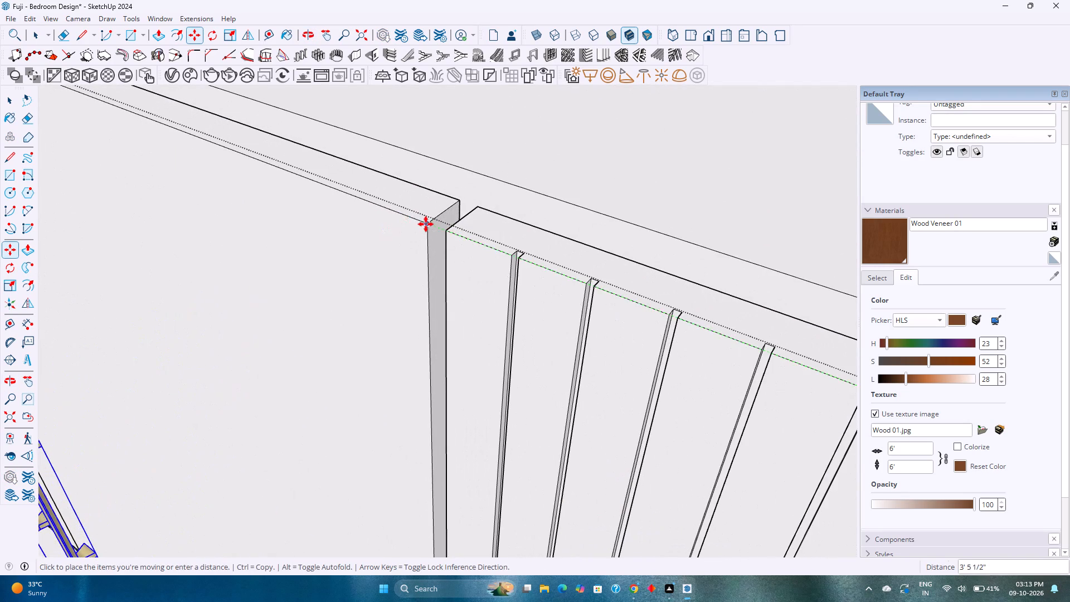
pyautogui.scroll(-13, 339, 264)
pyautogui.moveTo(338, 264); pyautogui.dragTo(428, 243, button='middle')
pyautogui.scroll(-7, 429, 242)
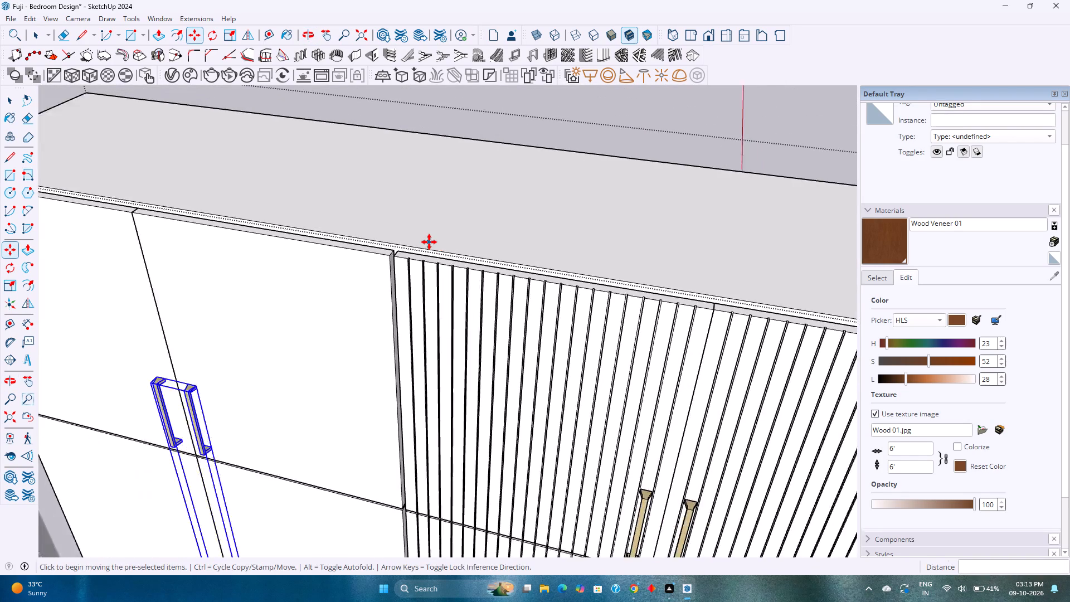
pyautogui.scroll(-10, 429, 242)
pyautogui.moveTo(409, 252); pyautogui.dragTo(468, 210, button='middle')
pyautogui.moveTo(400, 272); pyautogui.dragTo(432, 251, button='middle')
pyautogui.press('space')
pyautogui.press('Escape')
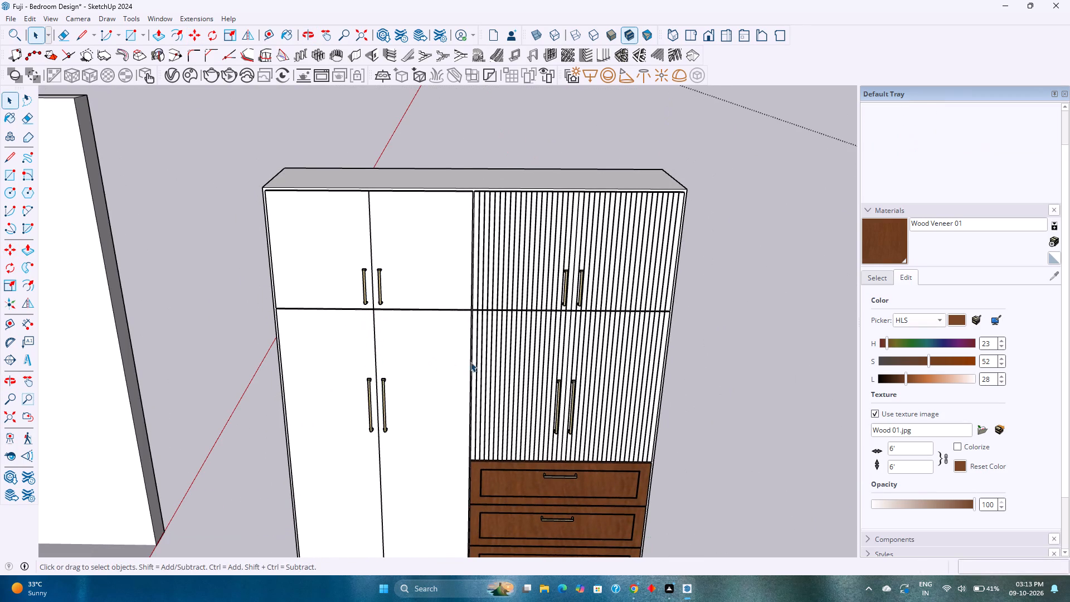
# Delete the original group of four bar handles nested inside the upper grooved doors' group, and return to the wardrobe group.
pyautogui.click(558, 400)
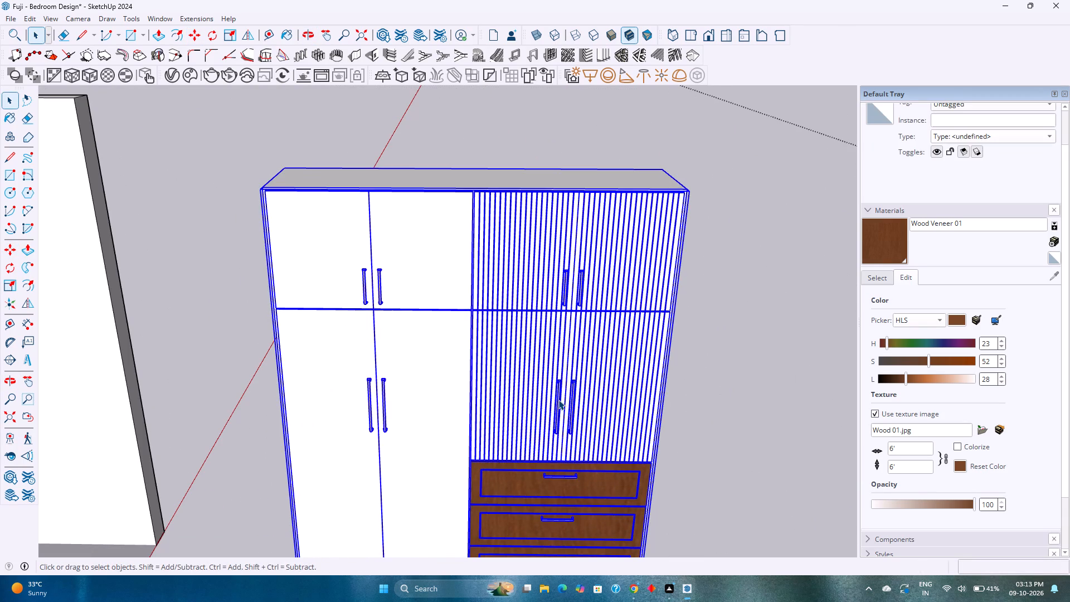
pyautogui.doubleClick(558, 400)
pyautogui.click(558, 400)
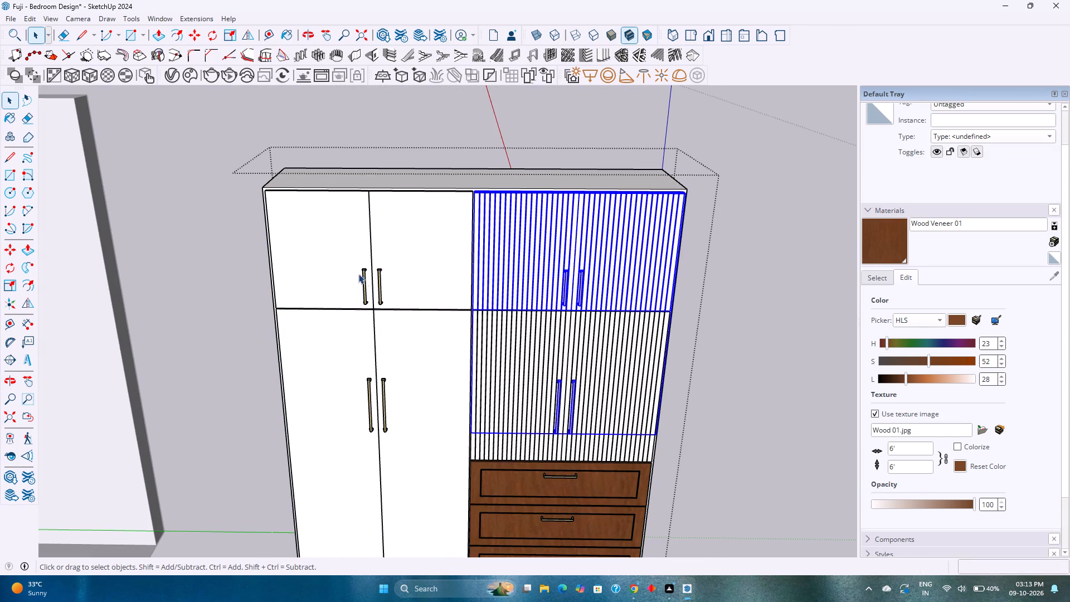
pyautogui.click(383, 290)
pyautogui.click(380, 293)
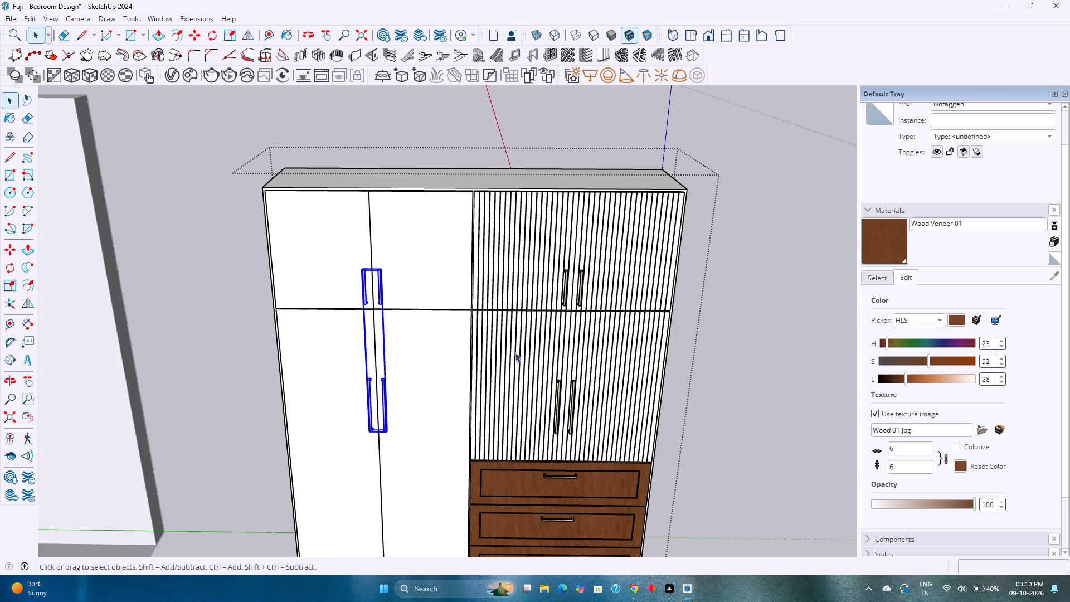
pyautogui.click(558, 393)
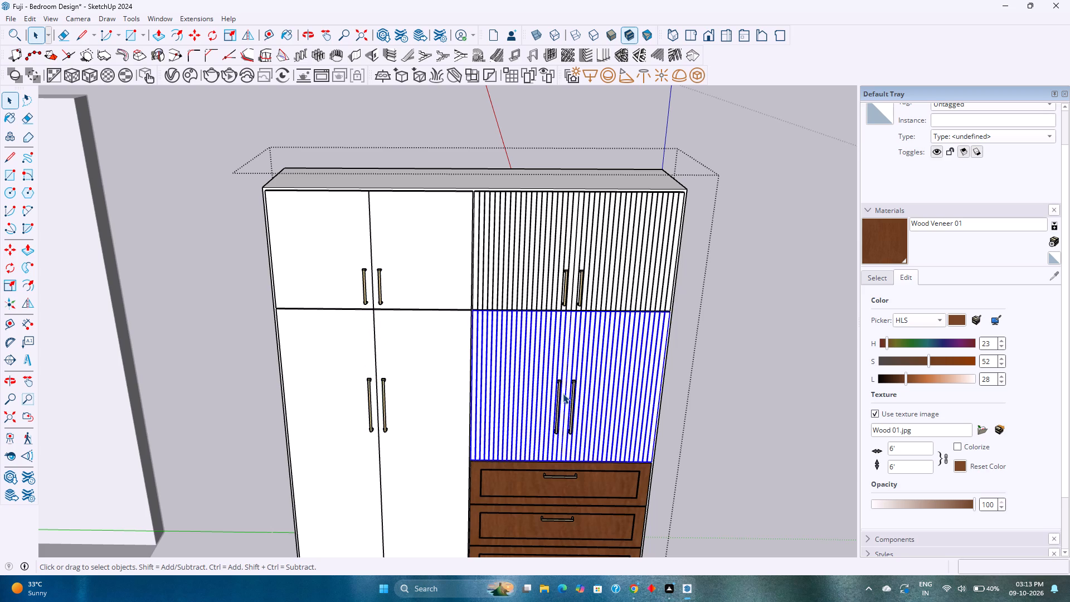
pyautogui.click(560, 390)
pyautogui.doubleClick(560, 390)
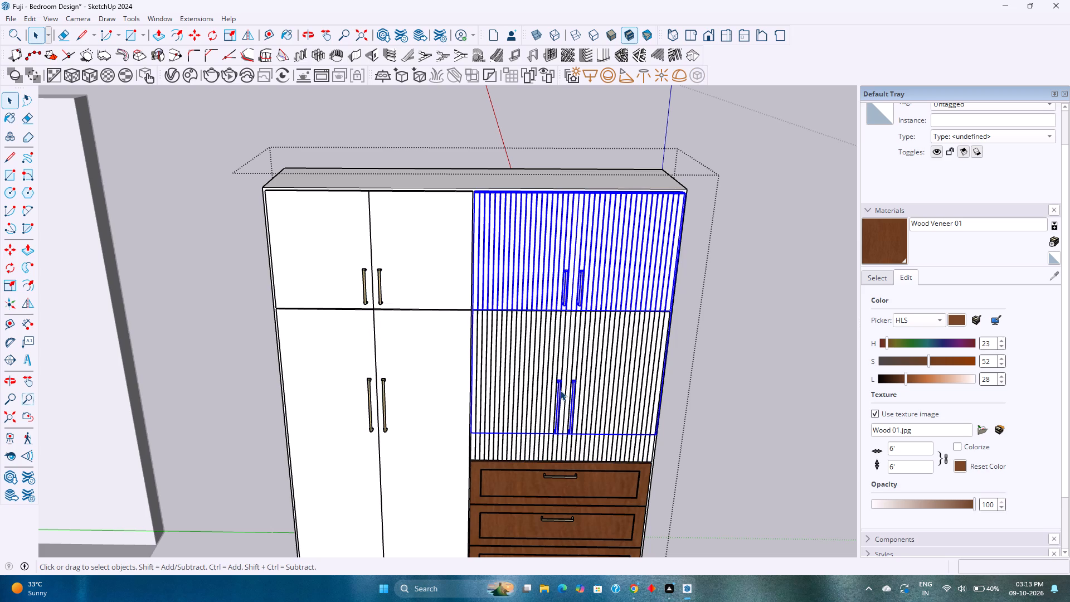
pyautogui.click(560, 390)
pyautogui.press('Delete')
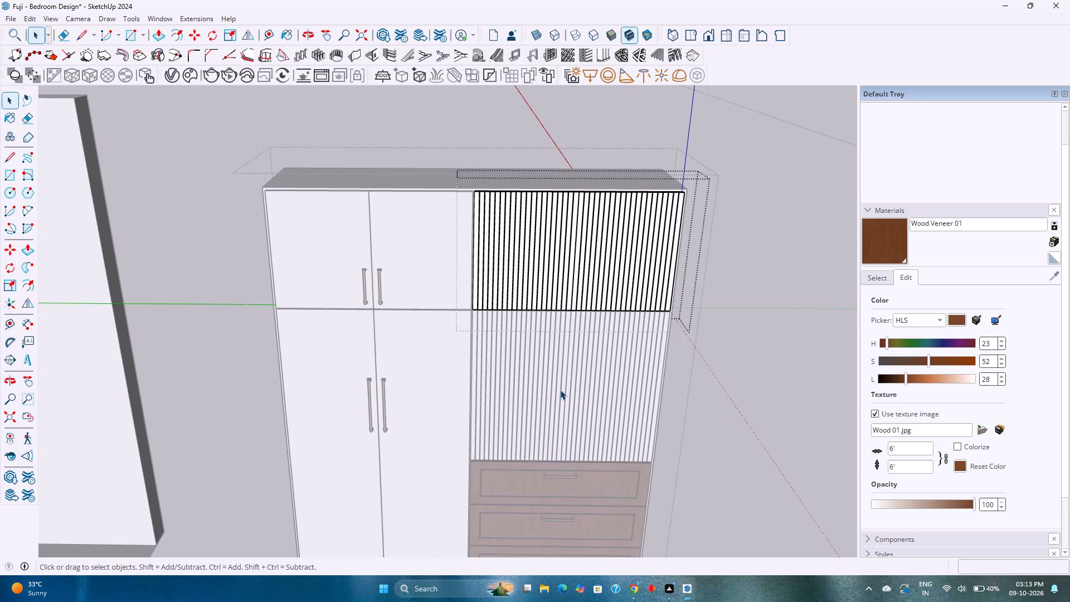
pyautogui.press('Escape')
# Copy the plain doors' handle group 3' 5 1/2" across to the grooved doors using the door corners as reference, and leave the wardrobe group.
pyautogui.click(378, 294)
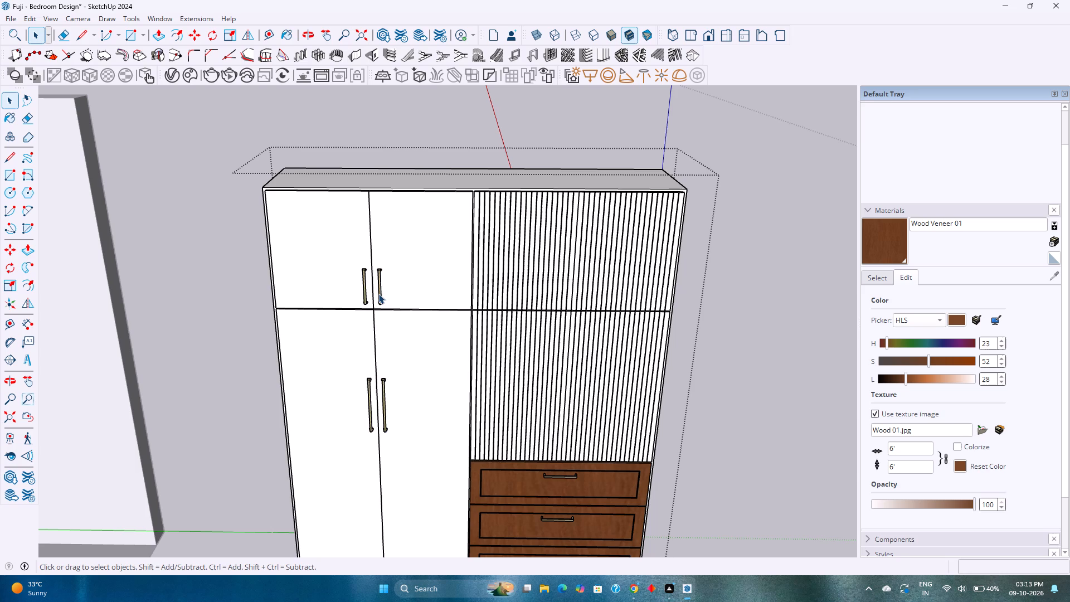
pyautogui.press('m')
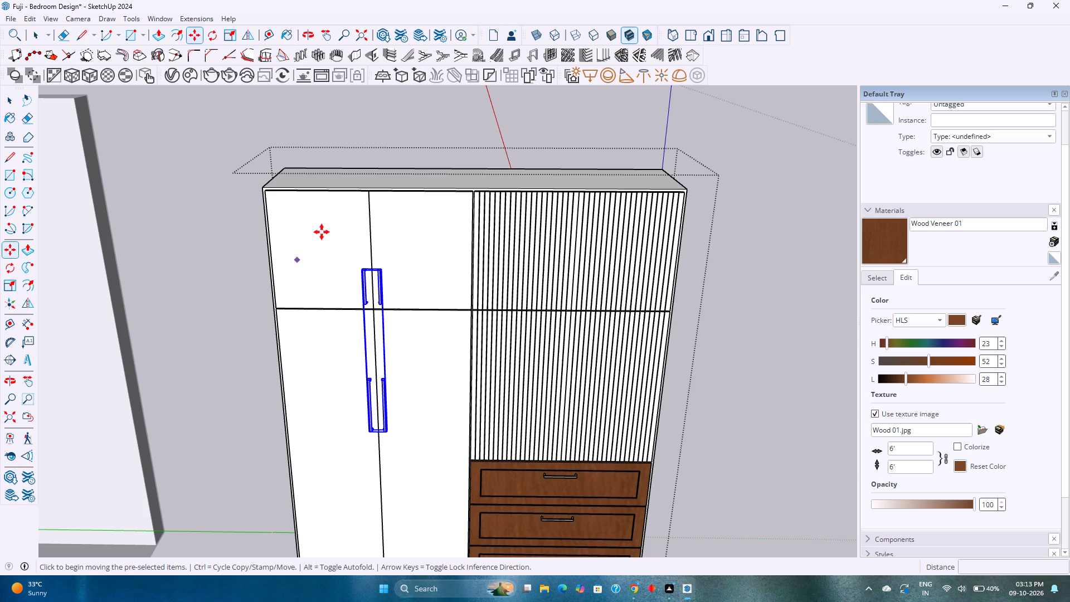
pyautogui.scroll(3, 446, 182)
pyautogui.scroll(8, 510, 199)
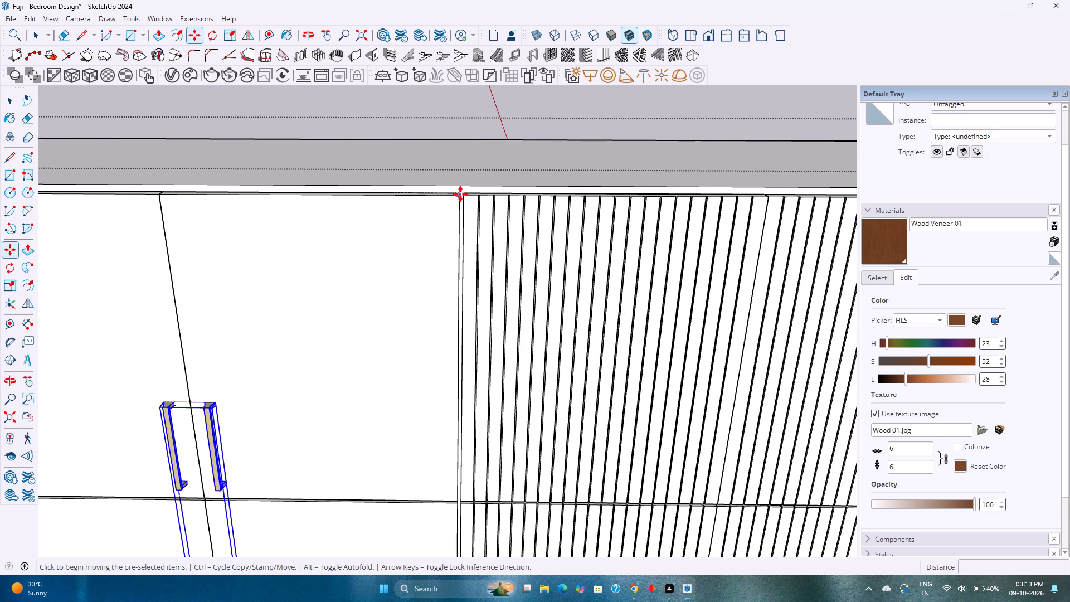
pyautogui.click(460, 195)
pyautogui.scroll(-7, 517, 195)
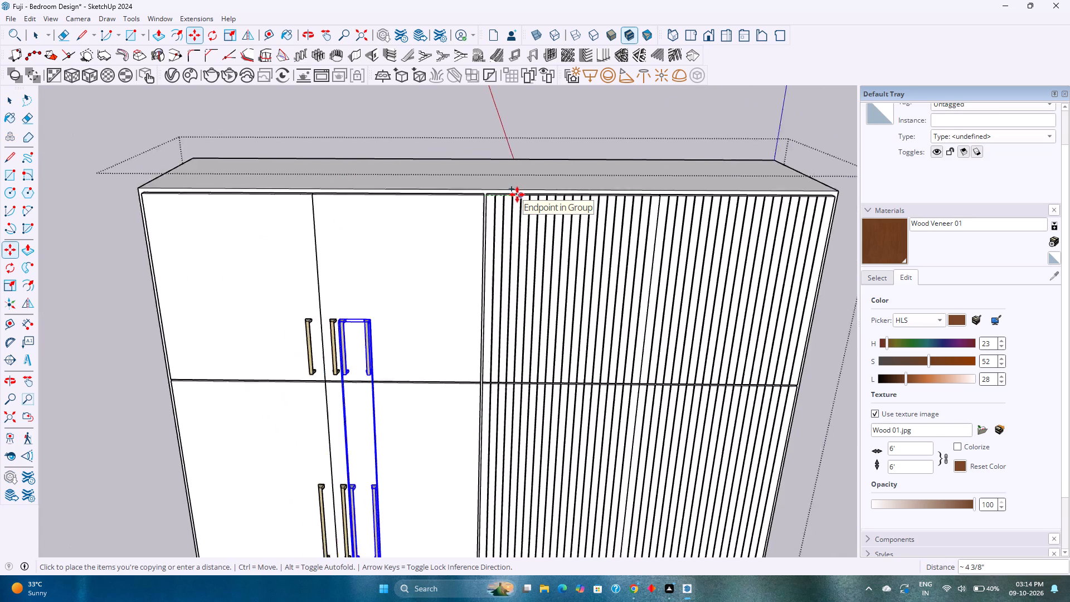
pyautogui.scroll(-2, 517, 195)
pyautogui.keyDown('shift'); pyautogui.moveTo(522, 195); pyautogui.dragTo(323, 193, button='middle'); pyautogui.keyUp('shift')
pyautogui.scroll(10, 542, 197)
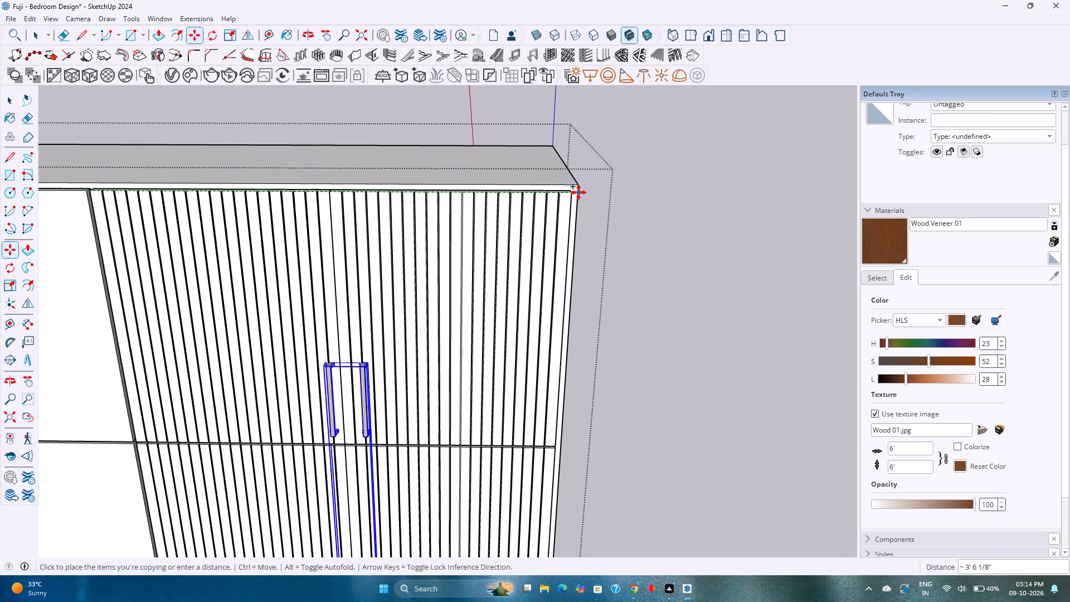
pyautogui.scroll(4, 578, 192)
pyautogui.click(566, 195)
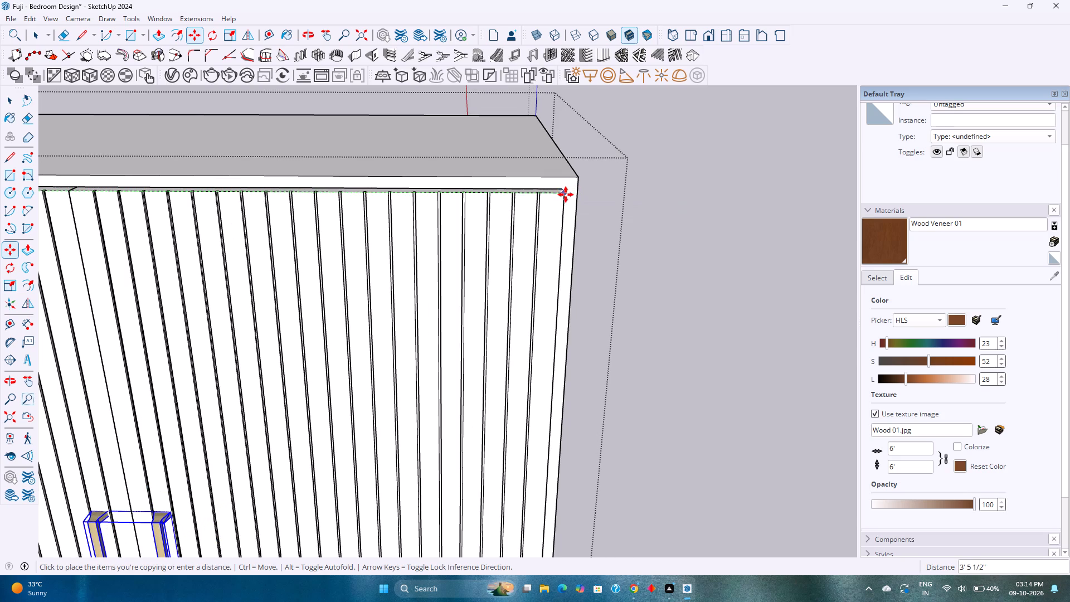
pyautogui.press('space')
pyautogui.scroll(-13, 515, 241)
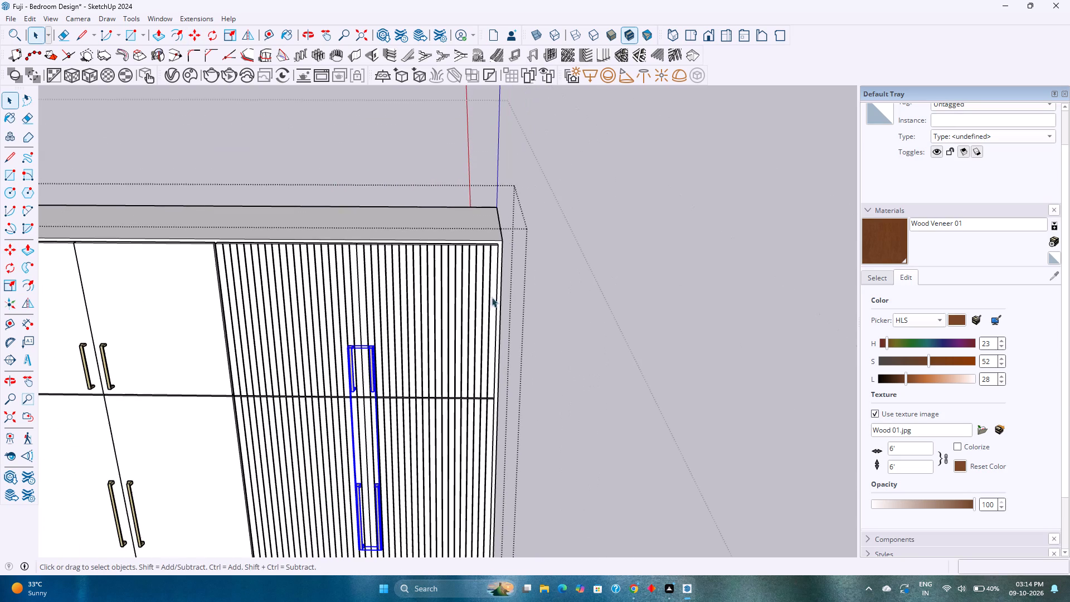
pyautogui.click(591, 305)
pyautogui.press('Escape')
# Save the model with the whole wardrobe front in view.
pyautogui.scroll(-5, 461, 324)
pyautogui.keyDown('shift'); pyautogui.moveTo(436, 336); pyautogui.dragTo(439, 318, button='middle'); pyautogui.keyUp('shift')
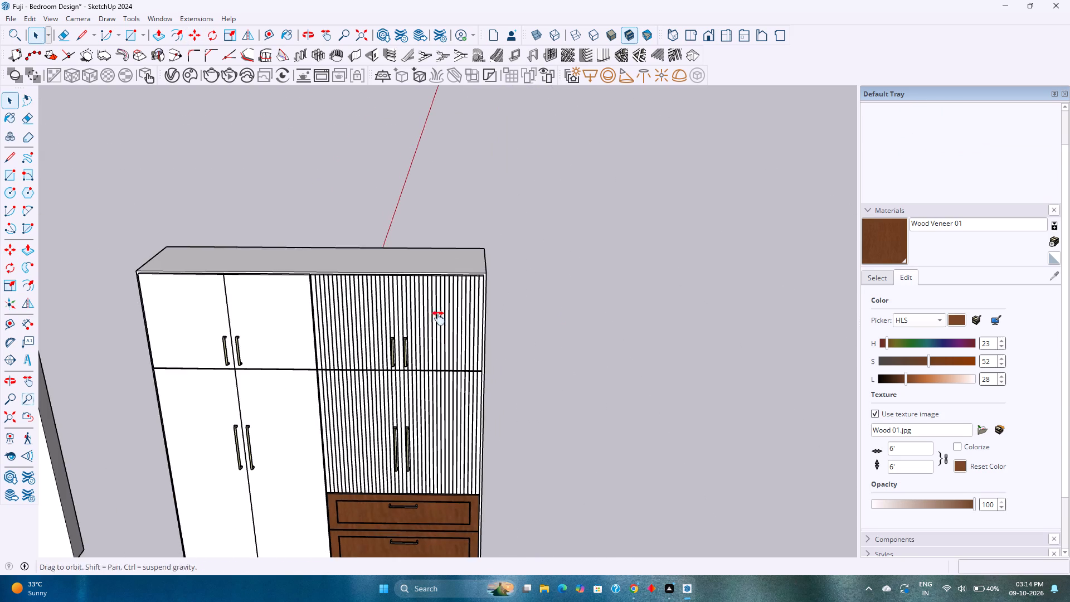
pyautogui.keyDown('shift'); pyautogui.moveTo(439, 318); pyautogui.dragTo(509, 234, button='middle'); pyautogui.keyUp('shift')
pyautogui.moveTo(523, 318); pyautogui.dragTo(553, 241, button='middle')
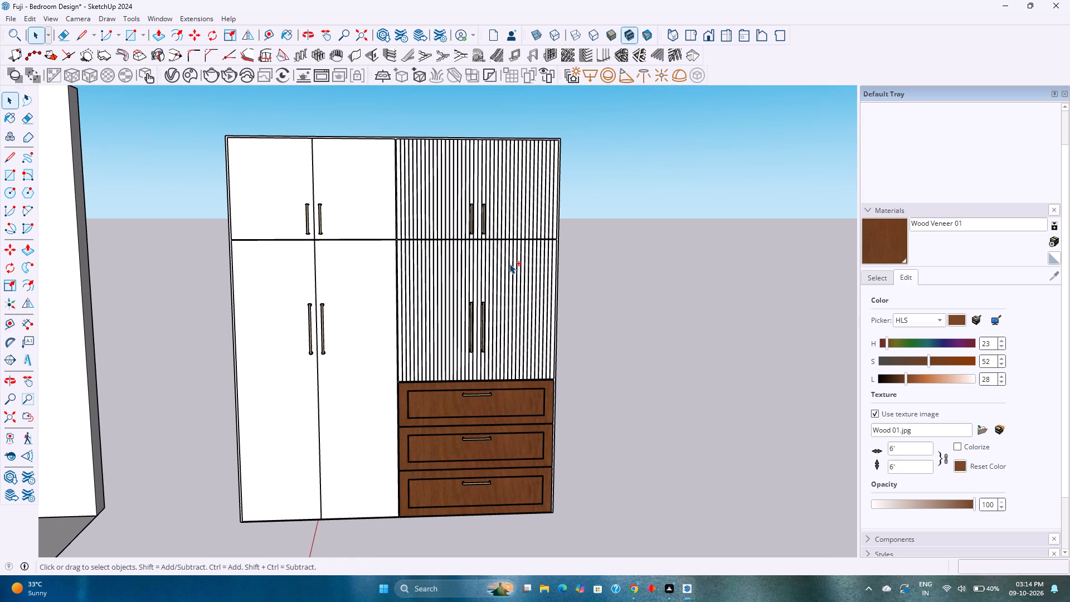
pyautogui.hotkey('ctrl', 's')
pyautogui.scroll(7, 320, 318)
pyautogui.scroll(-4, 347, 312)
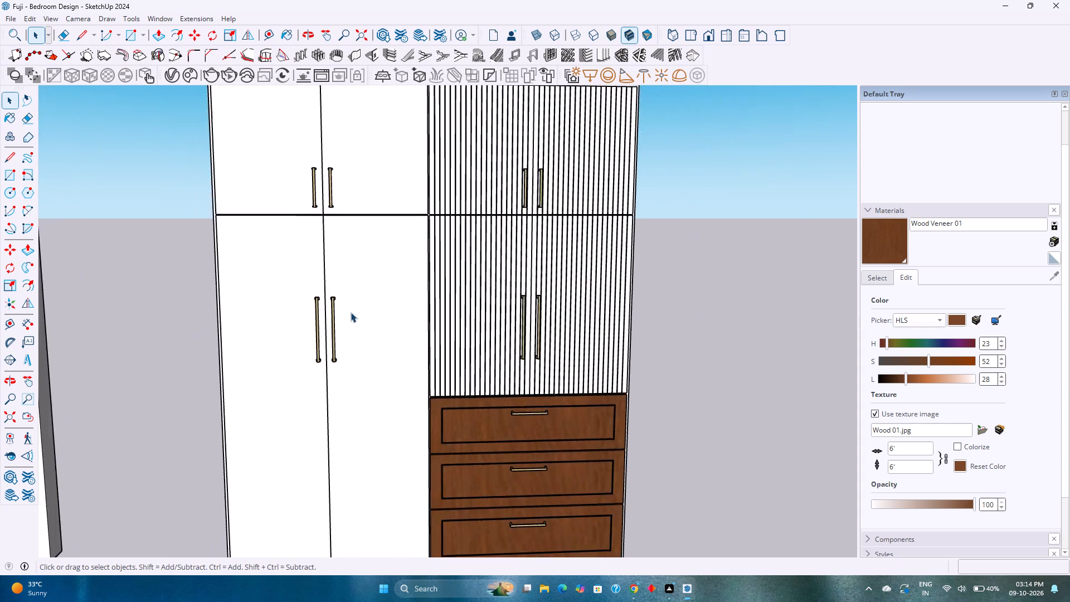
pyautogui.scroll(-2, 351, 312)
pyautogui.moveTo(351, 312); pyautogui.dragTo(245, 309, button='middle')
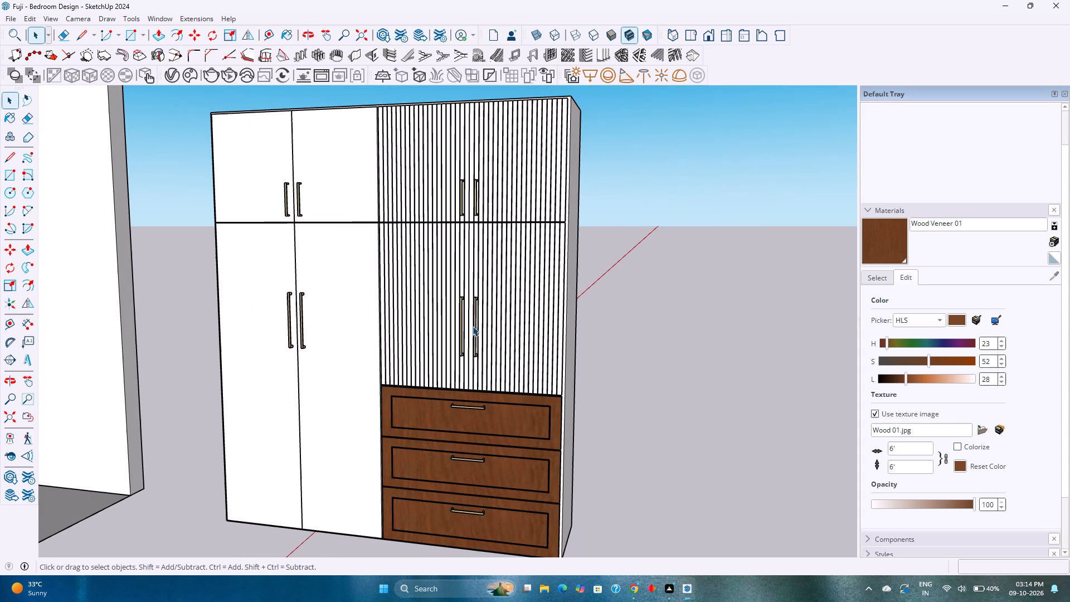
# Place a horizontal guide line 4" above the bottom edge of the lower grooved doors, just above the drawers, and leave the handle group.
pyautogui.doubleClick(475, 326)
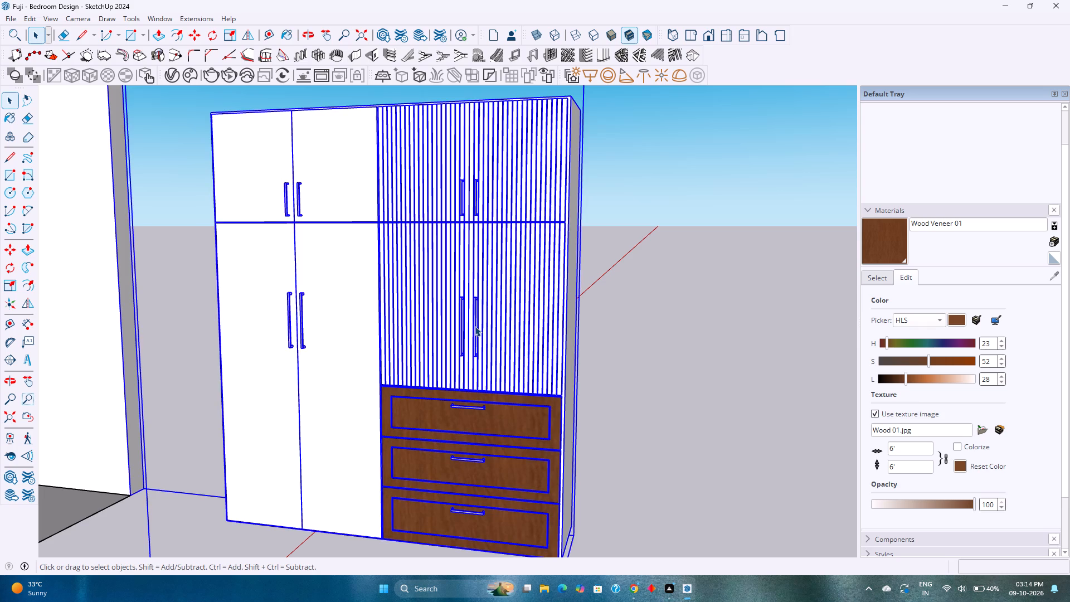
pyautogui.scroll(3, 475, 326)
pyautogui.click(475, 326)
pyautogui.doubleClick(475, 326)
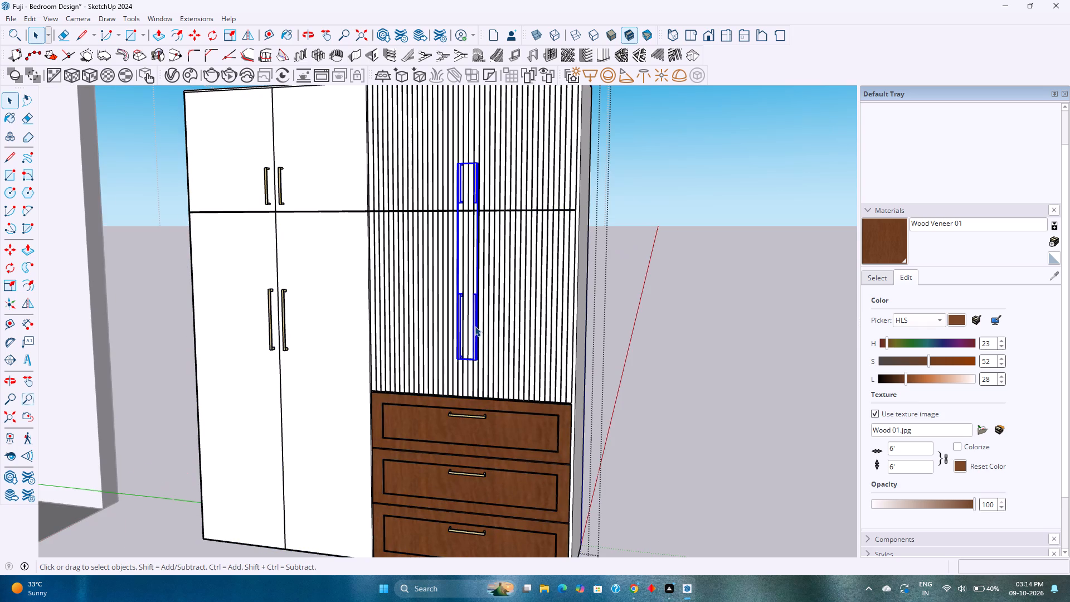
pyautogui.scroll(10, 462, 357)
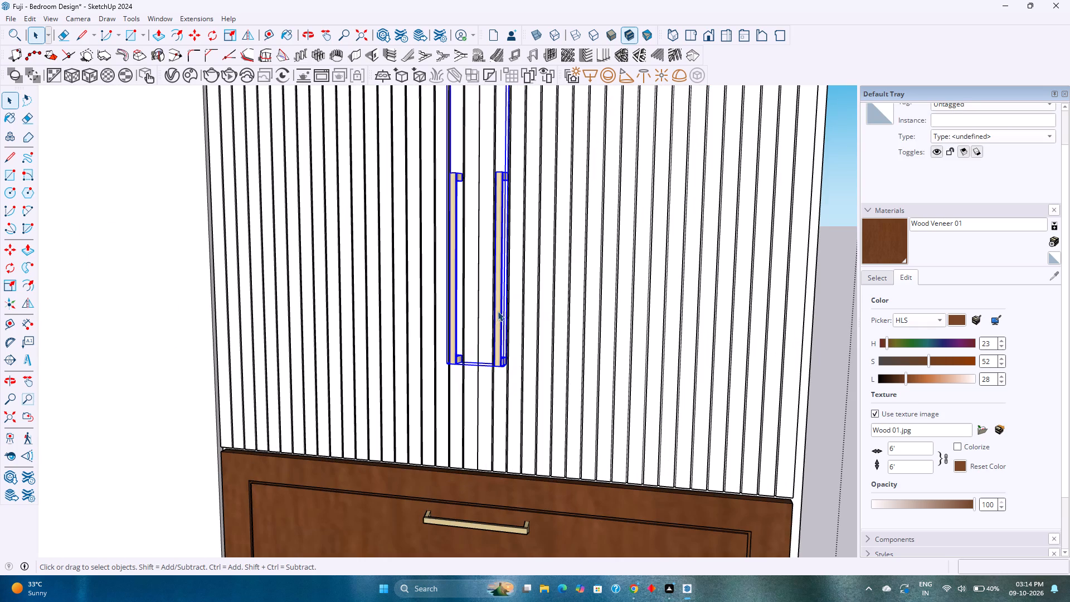
pyautogui.doubleClick(498, 310)
pyautogui.scroll(-4, 498, 311)
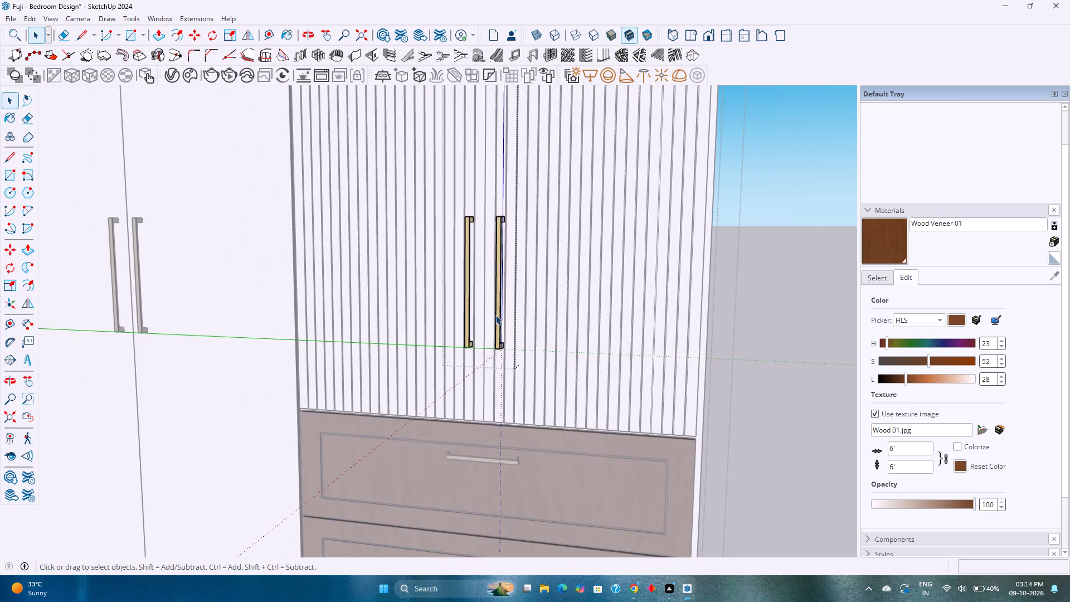
pyautogui.keyDown('shift'); pyautogui.moveTo(461, 344); pyautogui.dragTo(458, 230, button='middle'); pyautogui.keyUp('shift')
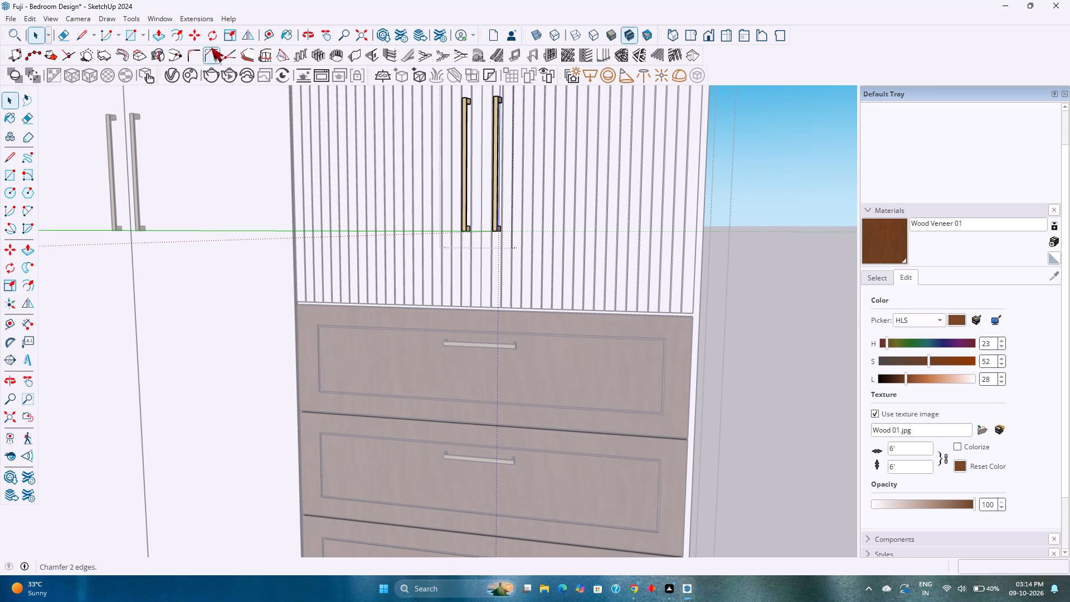
pyautogui.click(265, 37)
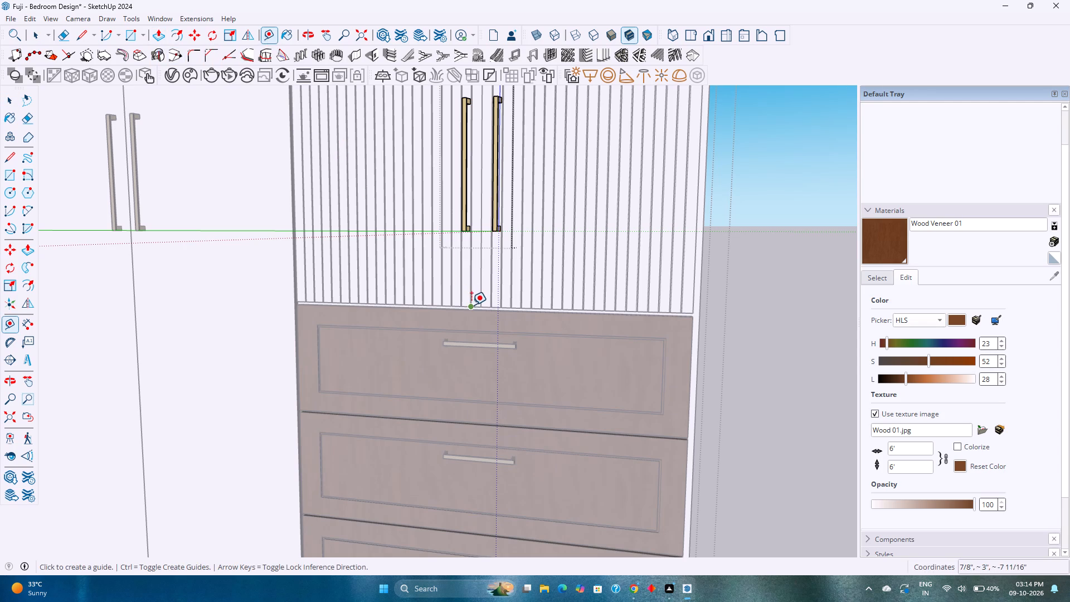
pyautogui.scroll(13, 477, 312)
pyautogui.click(475, 301)
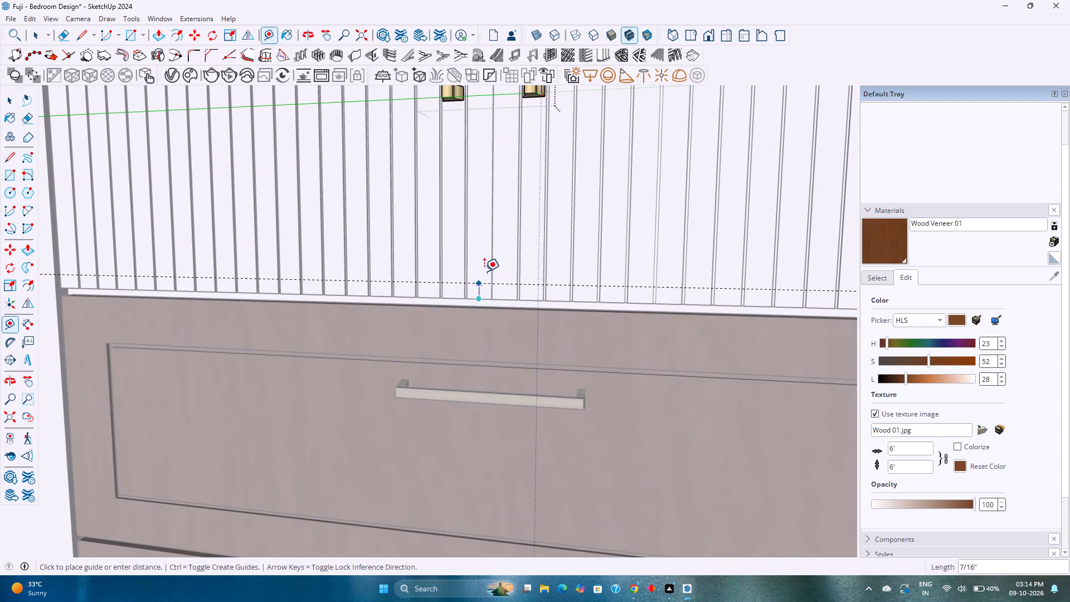
pyautogui.scroll(-9, 486, 248)
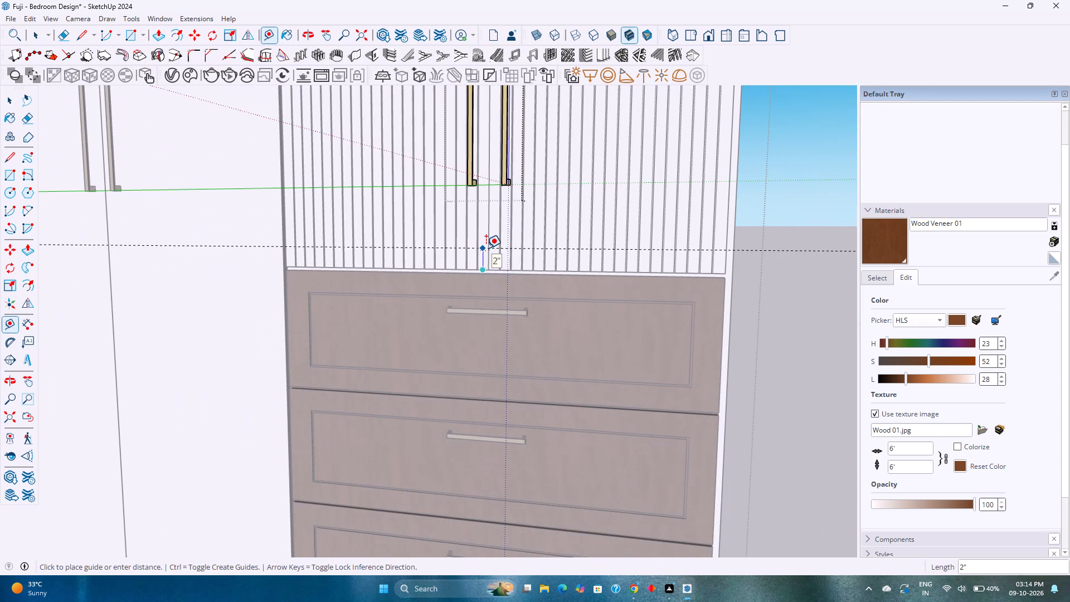
pyautogui.scroll(-2, 488, 237)
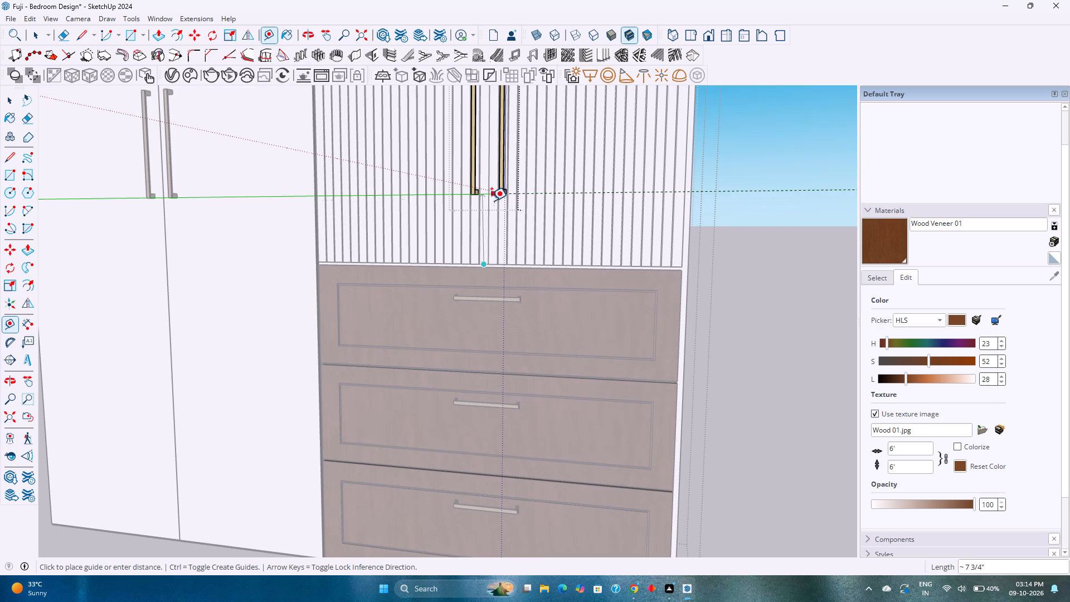
pyautogui.press('4')
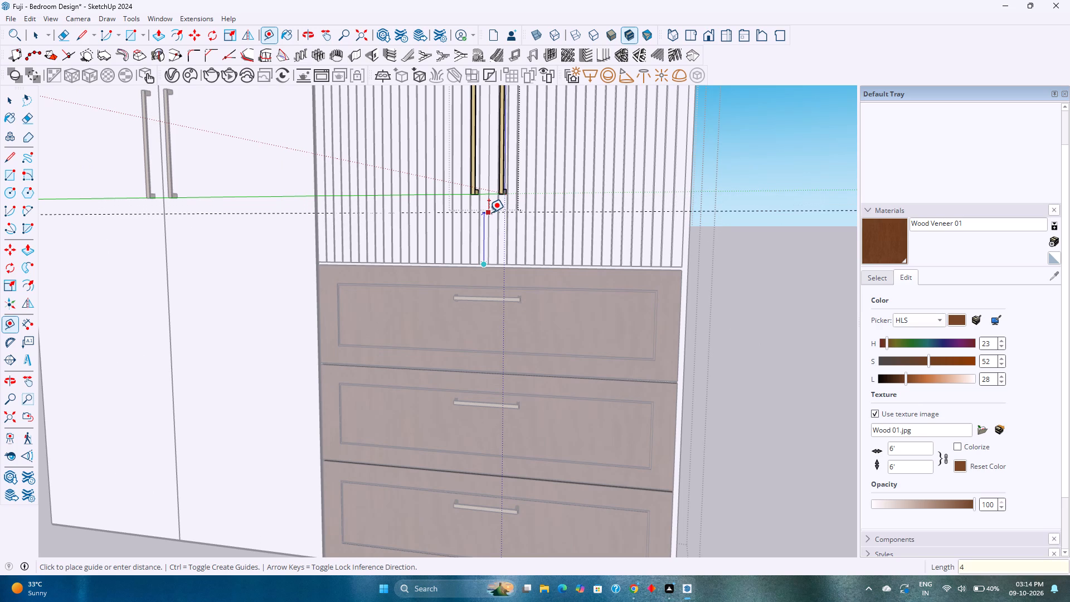
pyautogui.press('Return')
pyautogui.press('space')
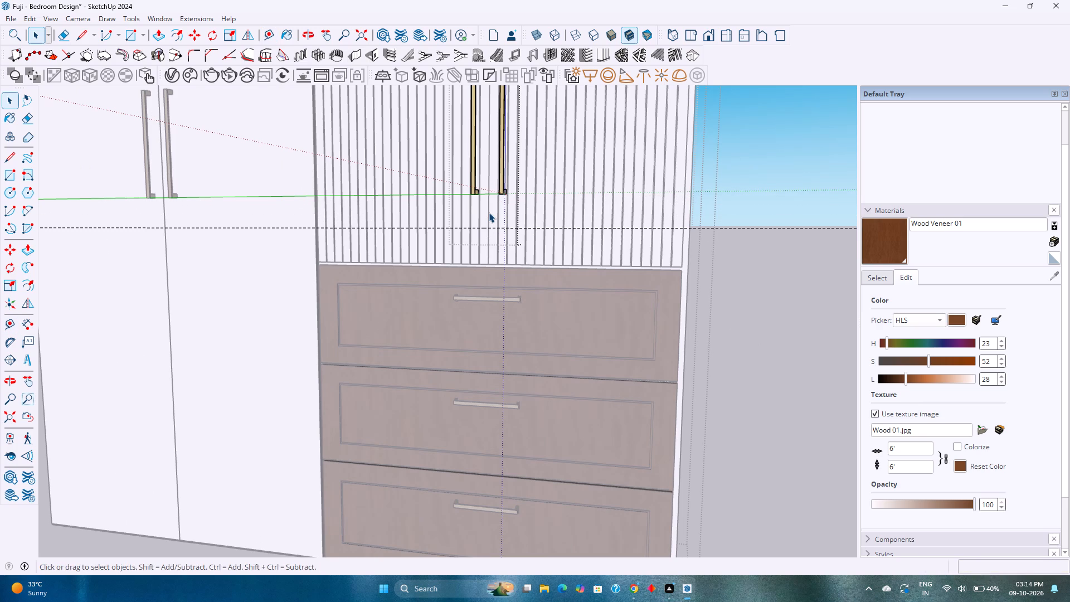
pyautogui.press('Escape')
# Move the two lower bar handles on the grooved doors straight down about 3 11/16" onto the guide line, and leave their group.
pyautogui.click(499, 183)
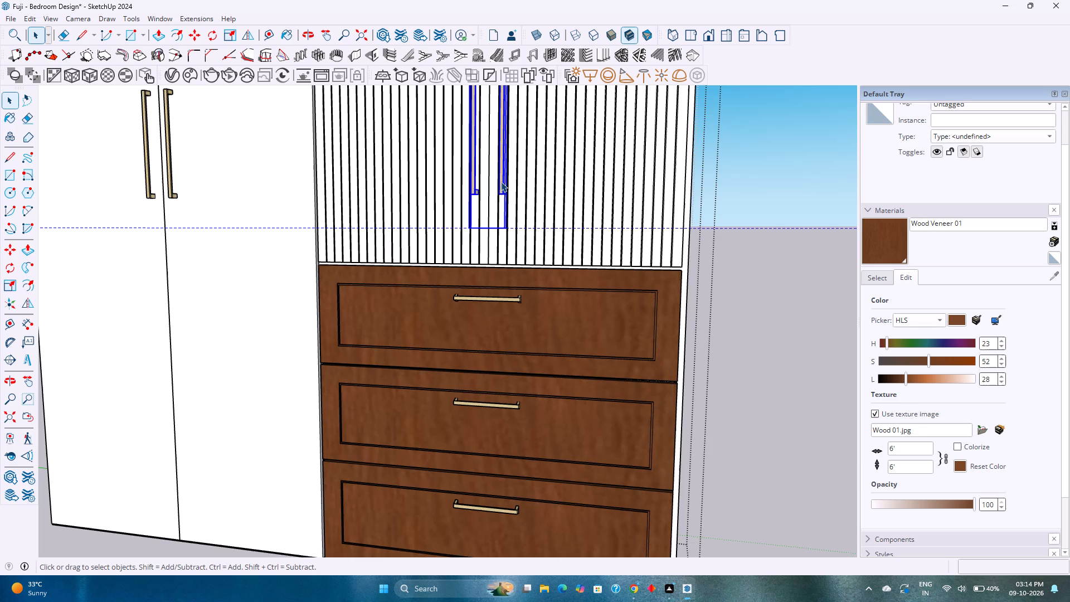
pyautogui.doubleClick(502, 181)
pyautogui.click(502, 181)
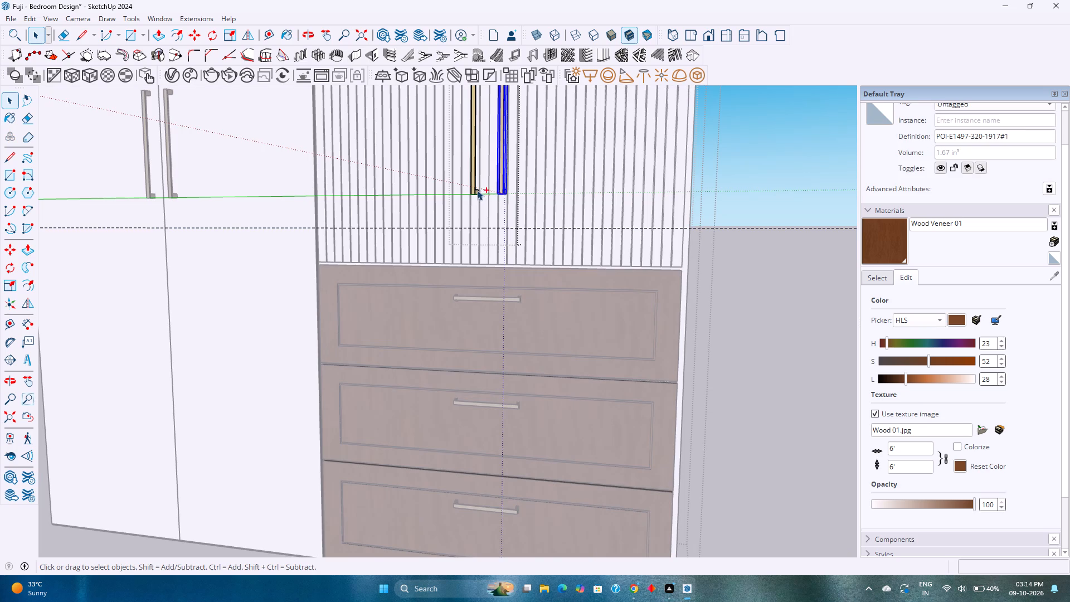
pyautogui.keyDown('ctrl'); pyautogui.click(472, 188); pyautogui.keyUp('ctrl')
pyautogui.press('m')
pyautogui.scroll(3, 510, 201)
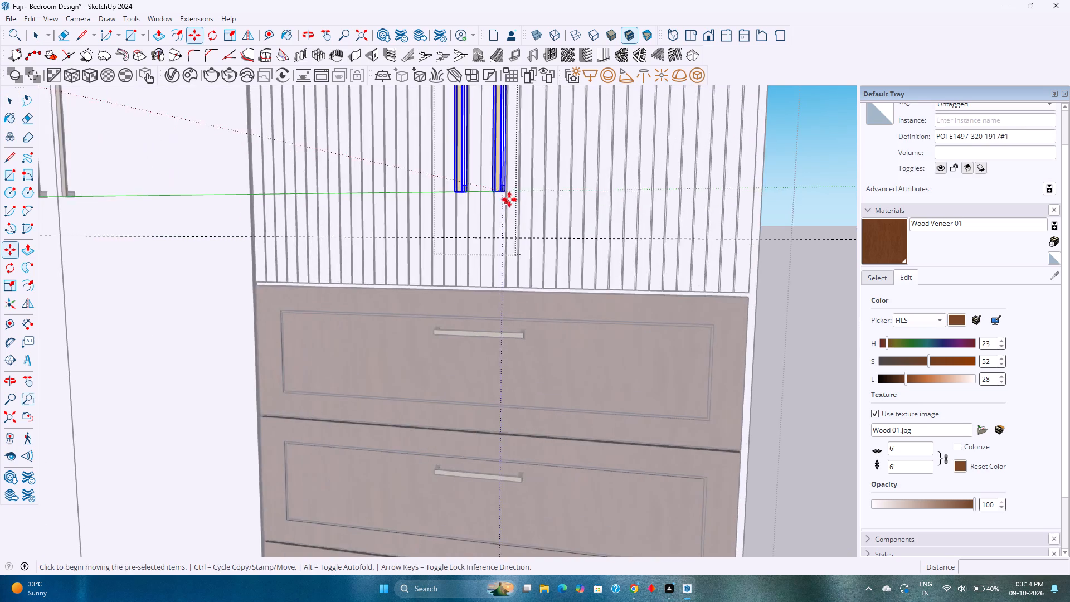
pyautogui.scroll(16, 509, 200)
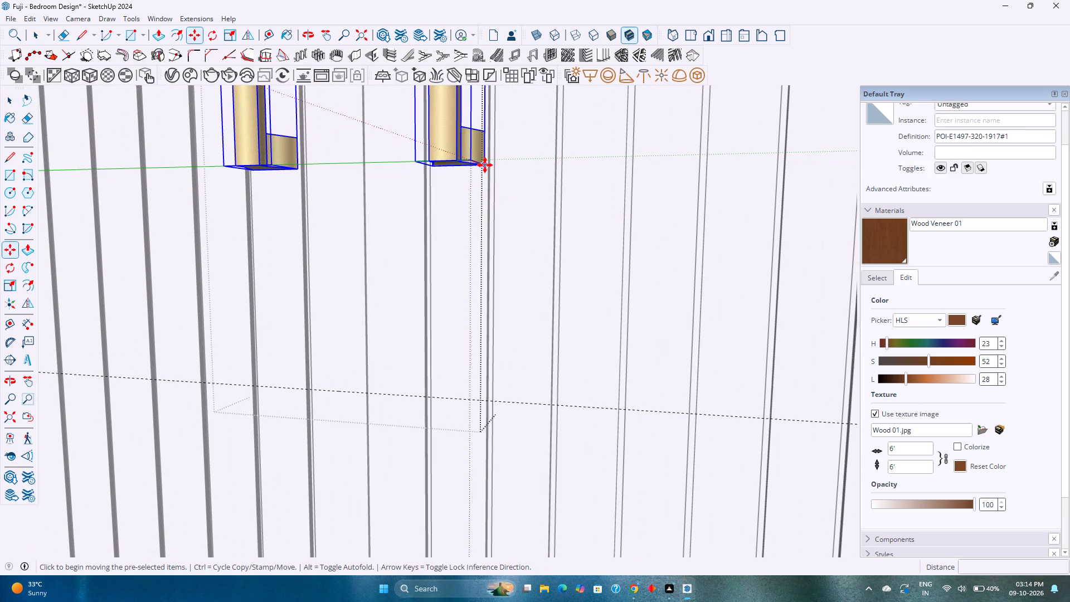
pyautogui.click(485, 165)
pyautogui.press('Up')
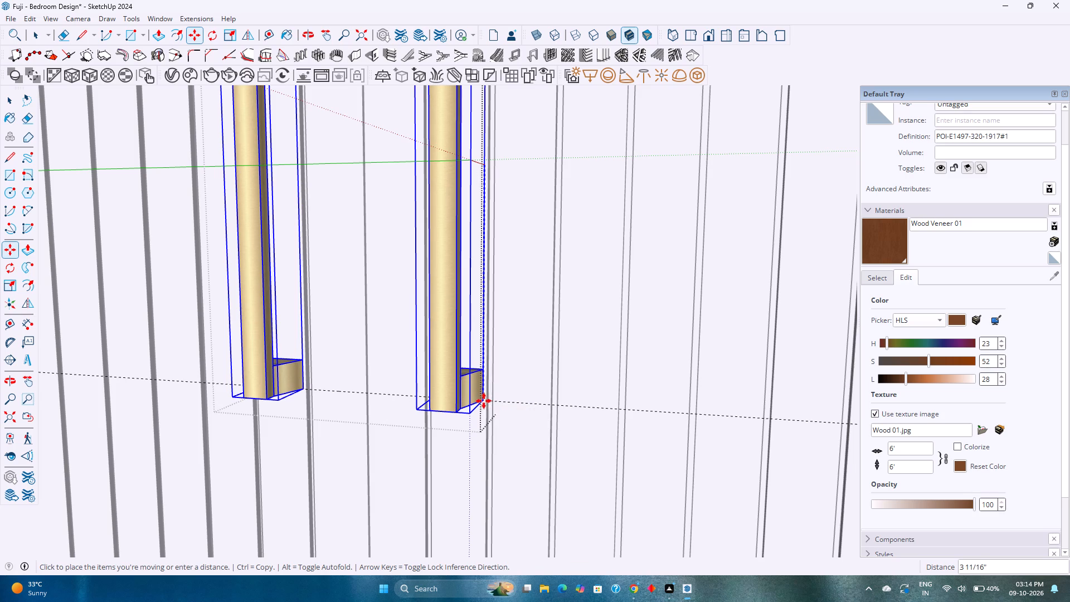
pyautogui.click(489, 401)
pyautogui.scroll(-14, 427, 420)
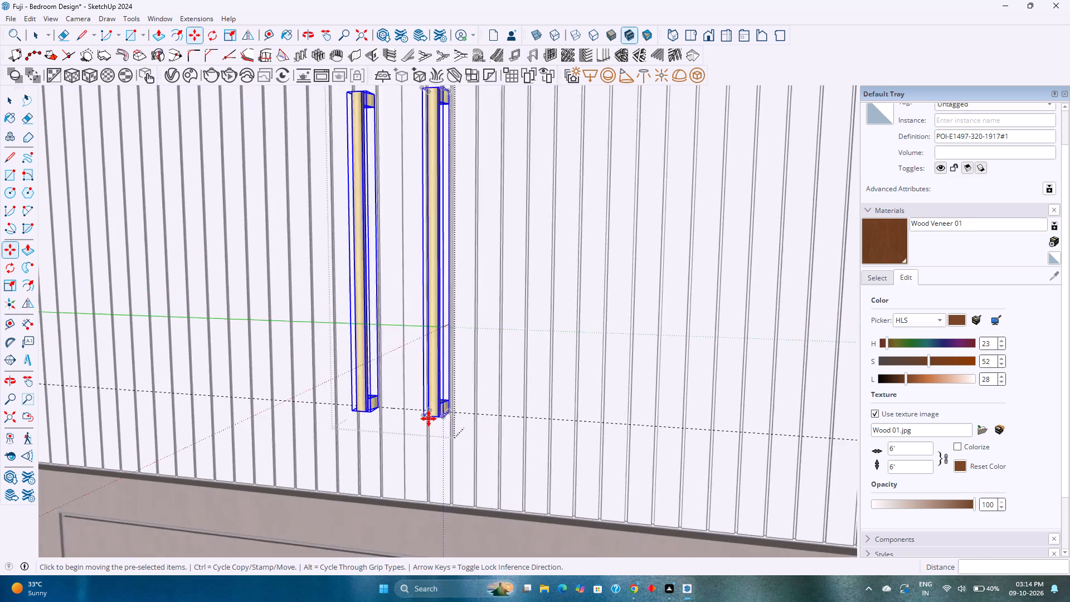
pyautogui.scroll(-18, 429, 419)
pyautogui.press('Escape')
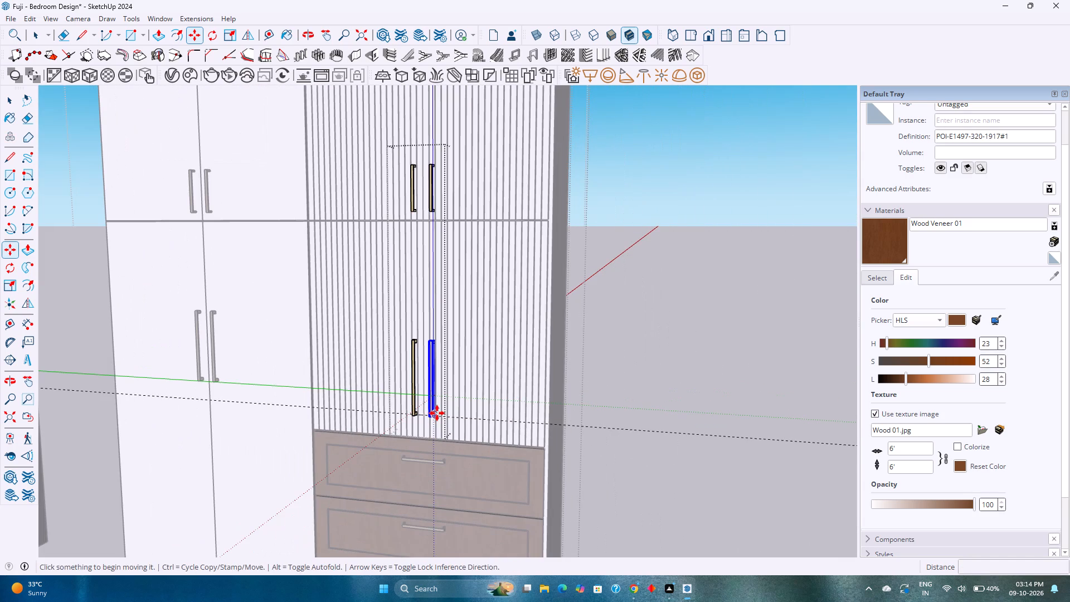
pyautogui.press('space')
pyautogui.press('Escape')
# Move the two lower bar handles on the full-height plain doors straight down so their bottom ends meet the same guide line.
pyautogui.scroll(-3, 356, 437)
pyautogui.keyDown('shift'); pyautogui.moveTo(357, 437); pyautogui.dragTo(392, 417, button='middle'); pyautogui.keyUp('shift')
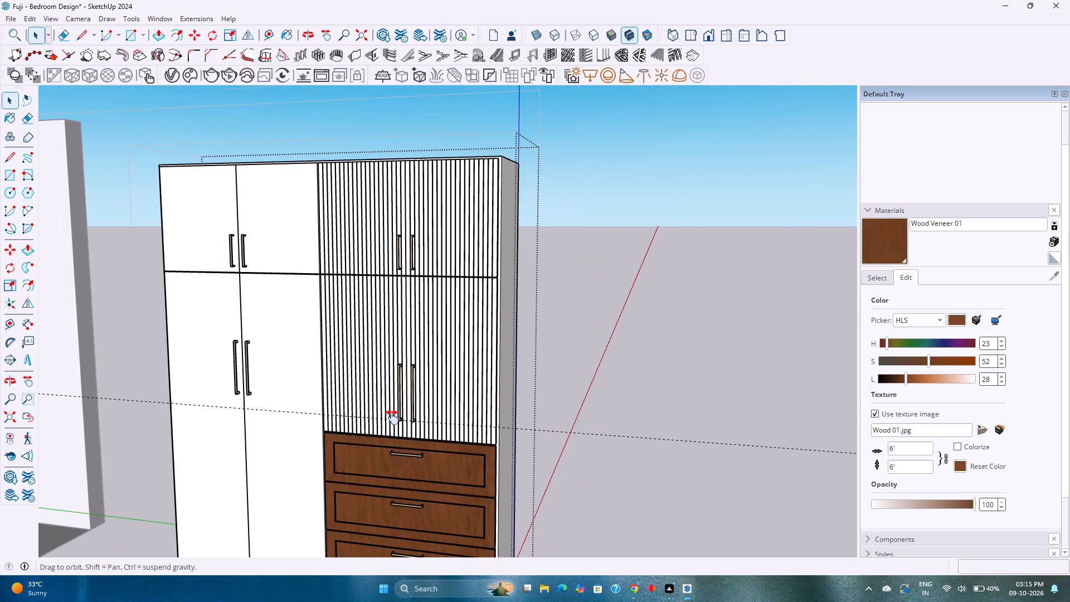
pyautogui.keyDown('shift'); pyautogui.moveTo(392, 417); pyautogui.dragTo(593, 343, button='middle'); pyautogui.keyUp('shift')
pyautogui.click(474, 298)
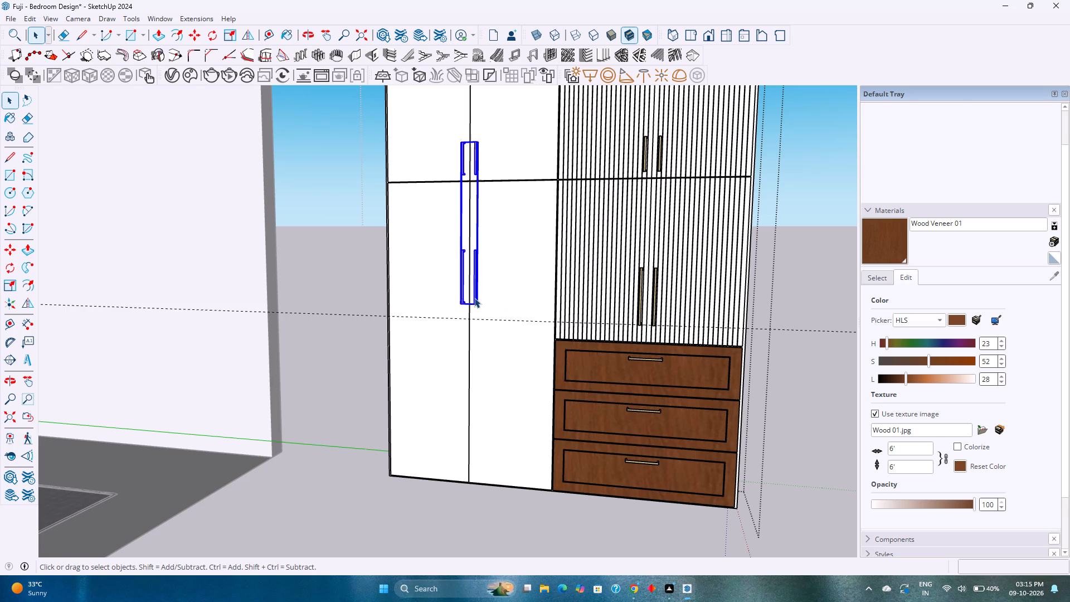
pyautogui.doubleClick(474, 298)
pyautogui.scroll(10, 474, 298)
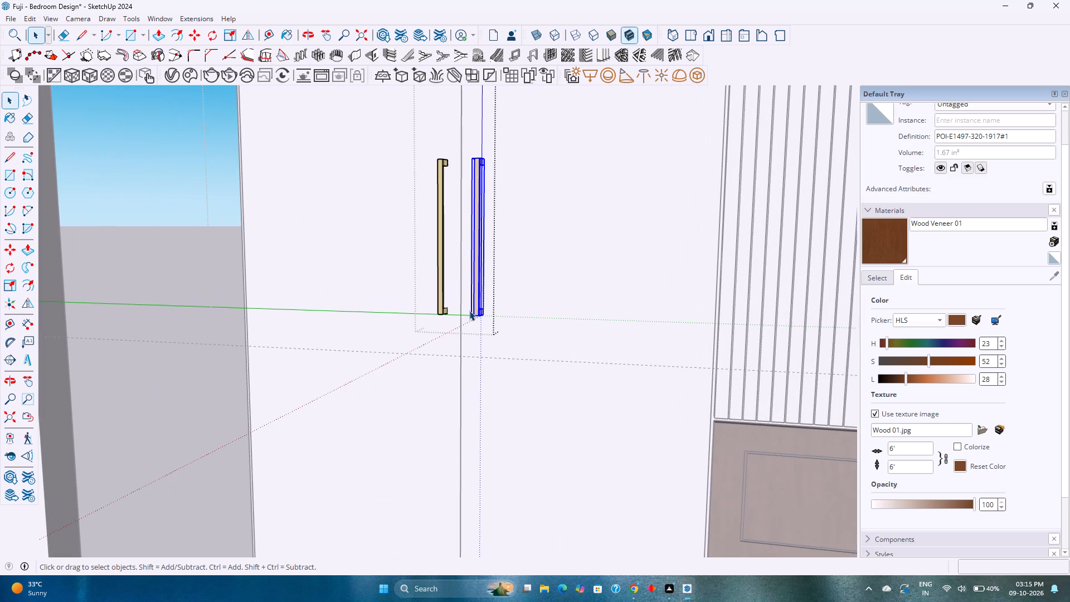
pyautogui.keyDown('ctrl'); pyautogui.click(444, 311); pyautogui.keyUp('ctrl')
pyautogui.press('m')
pyautogui.scroll(2, 513, 343)
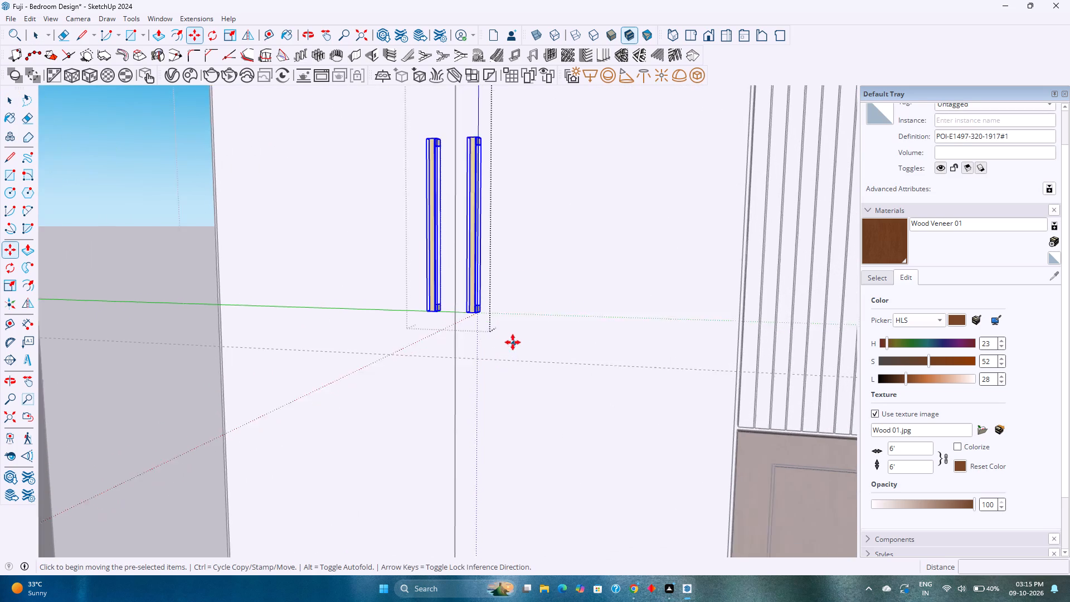
pyautogui.scroll(9, 513, 342)
pyautogui.click(460, 282)
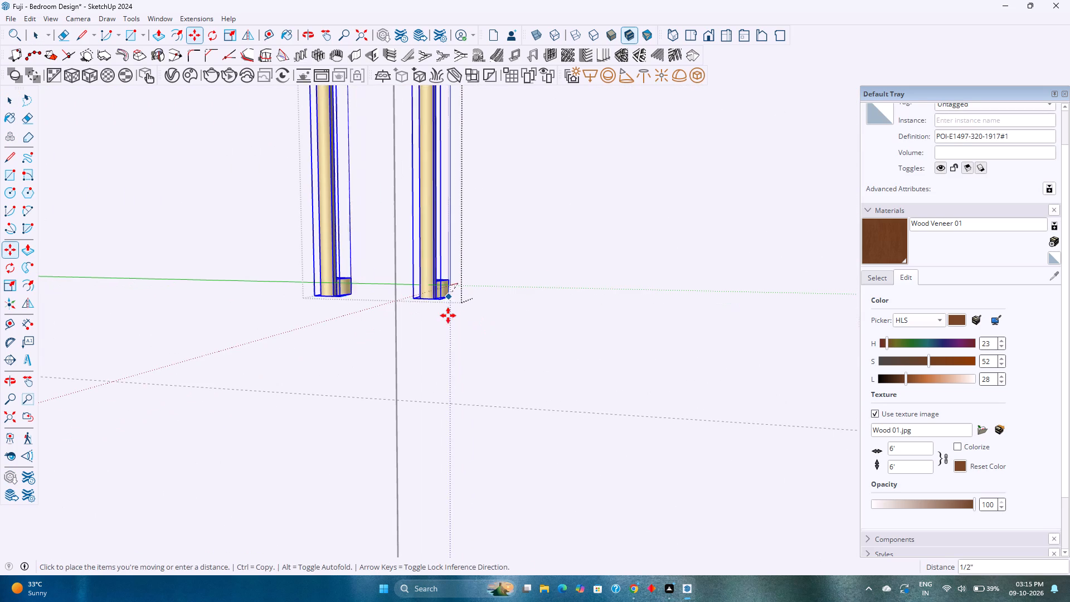
pyautogui.press('Up')
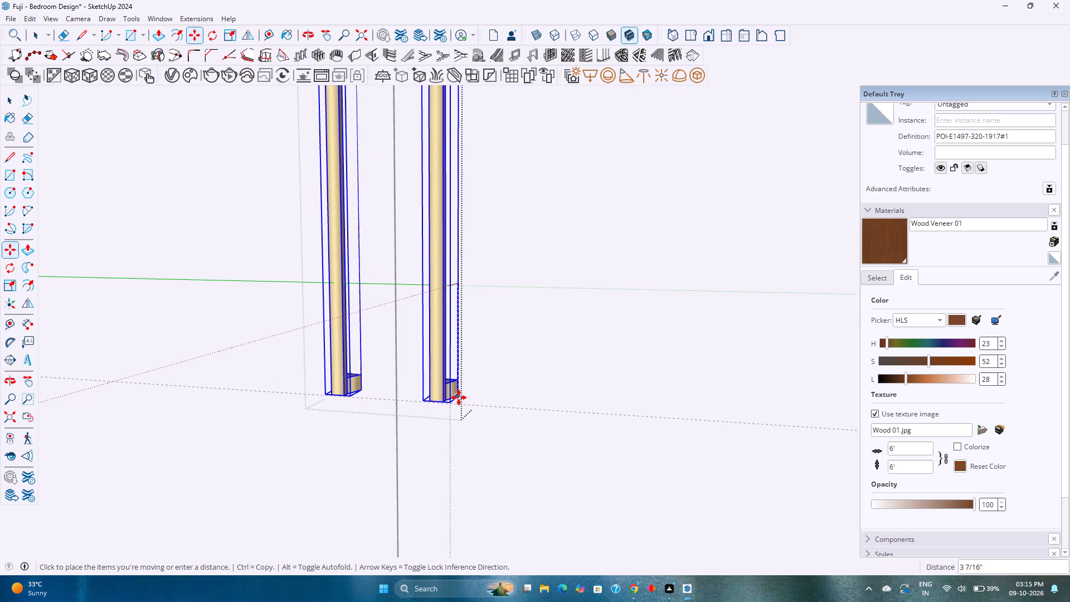
pyautogui.click(458, 404)
# Stretch the plain doors' two lower bar handles downward from their bottom ends to a blue scale of 1.74, and leave their group.
pyautogui.scroll(-8, 458, 404)
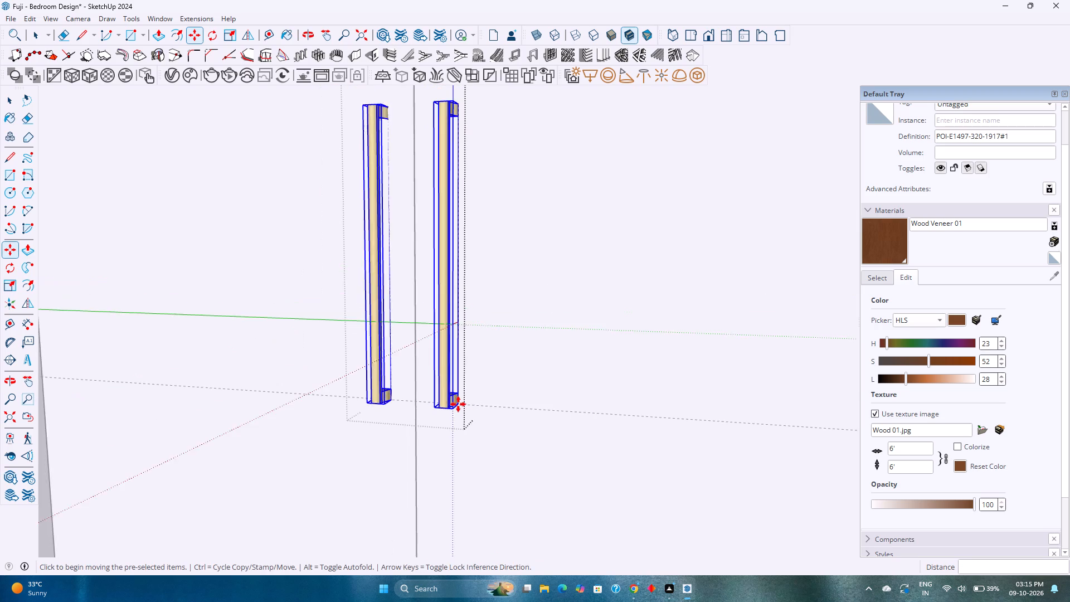
pyautogui.scroll(-18, 458, 404)
pyautogui.moveTo(460, 408); pyautogui.dragTo(460, 385, button='middle')
pyautogui.press('s')
pyautogui.scroll(12, 456, 405)
pyautogui.moveTo(450, 405); pyautogui.dragTo(411, 378, button='middle')
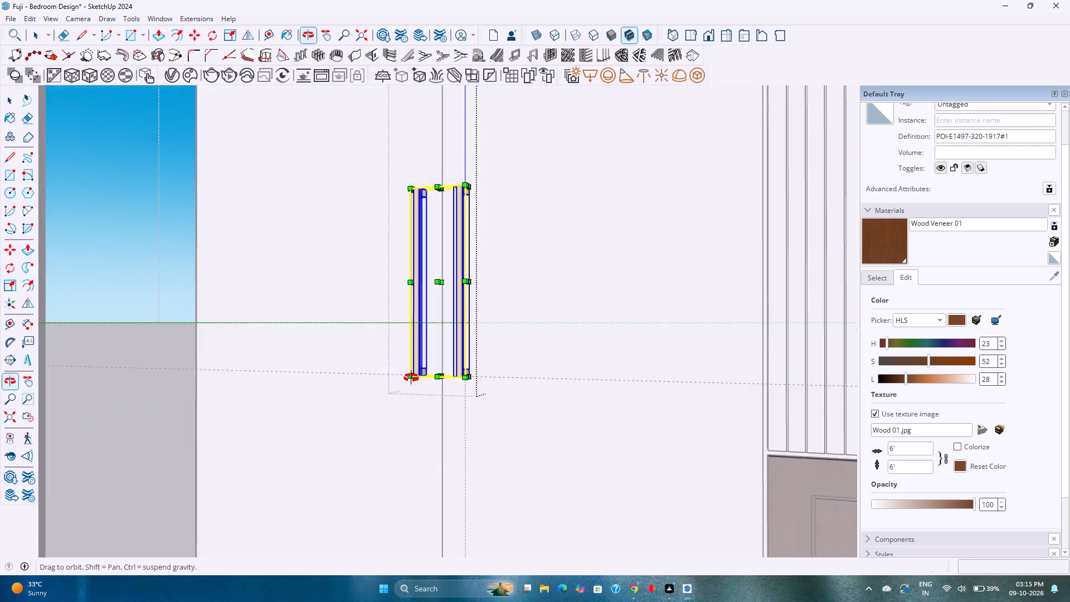
pyautogui.moveTo(411, 378); pyautogui.dragTo(392, 368, button='middle')
pyautogui.scroll(12, 424, 394)
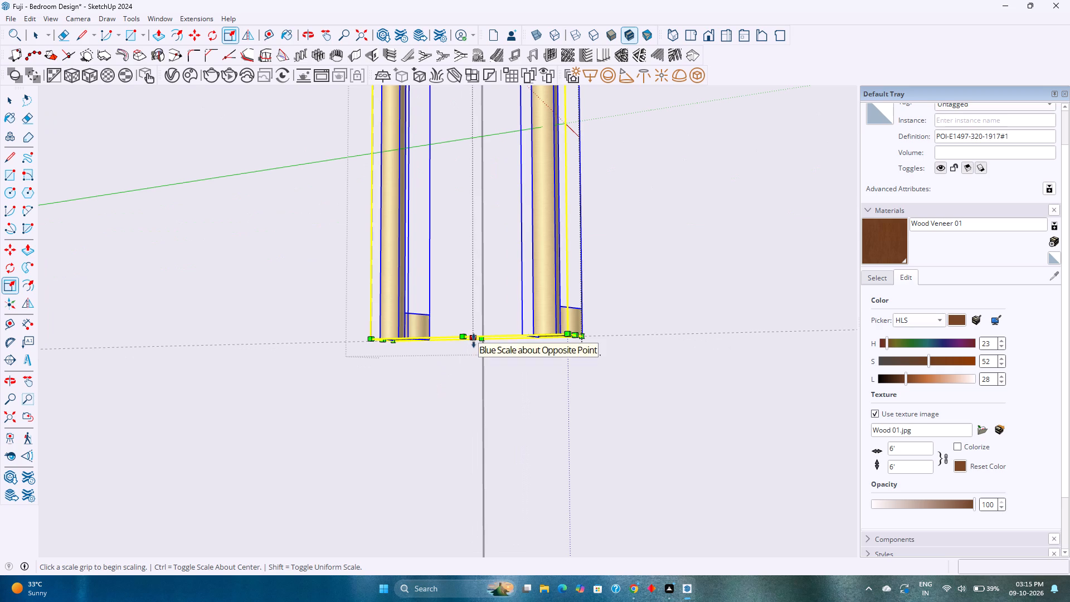
pyautogui.click(474, 341)
pyautogui.scroll(-20, 478, 396)
pyautogui.scroll(-3, 478, 396)
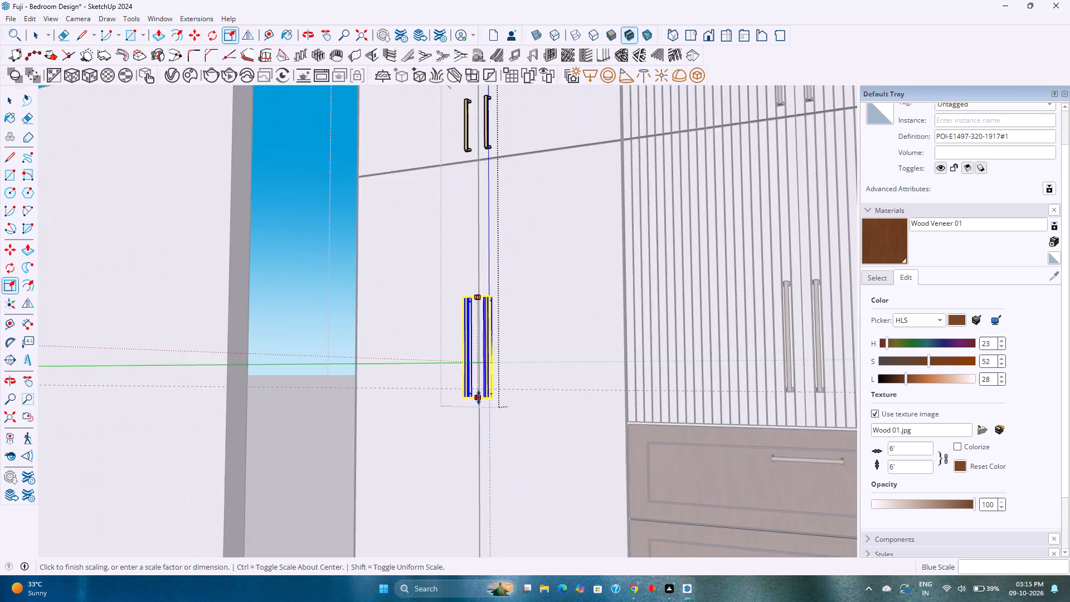
pyautogui.scroll(-7, 479, 397)
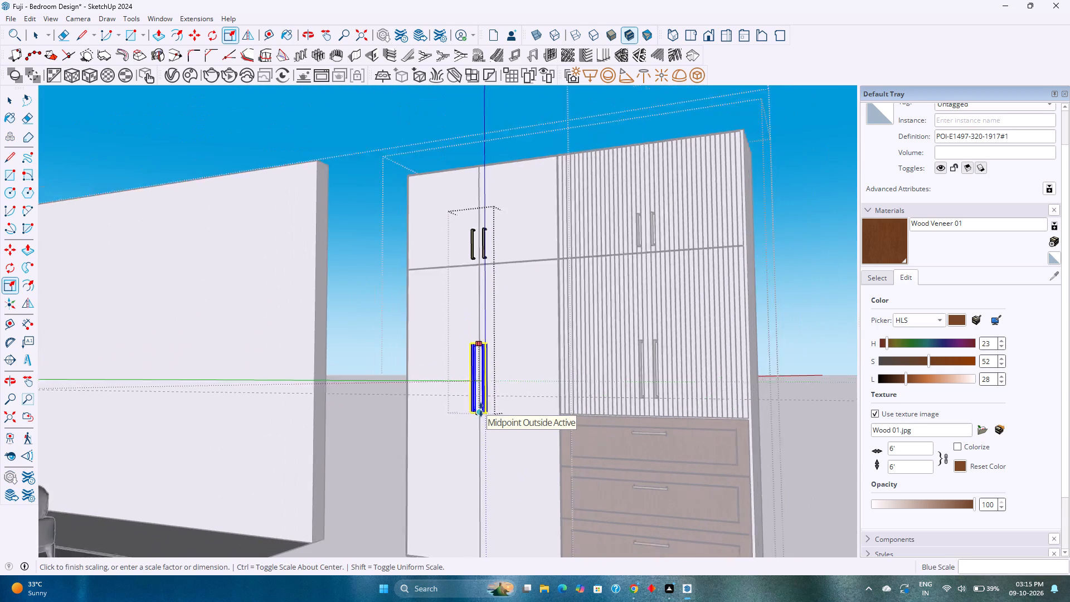
pyautogui.scroll(-1, 481, 410)
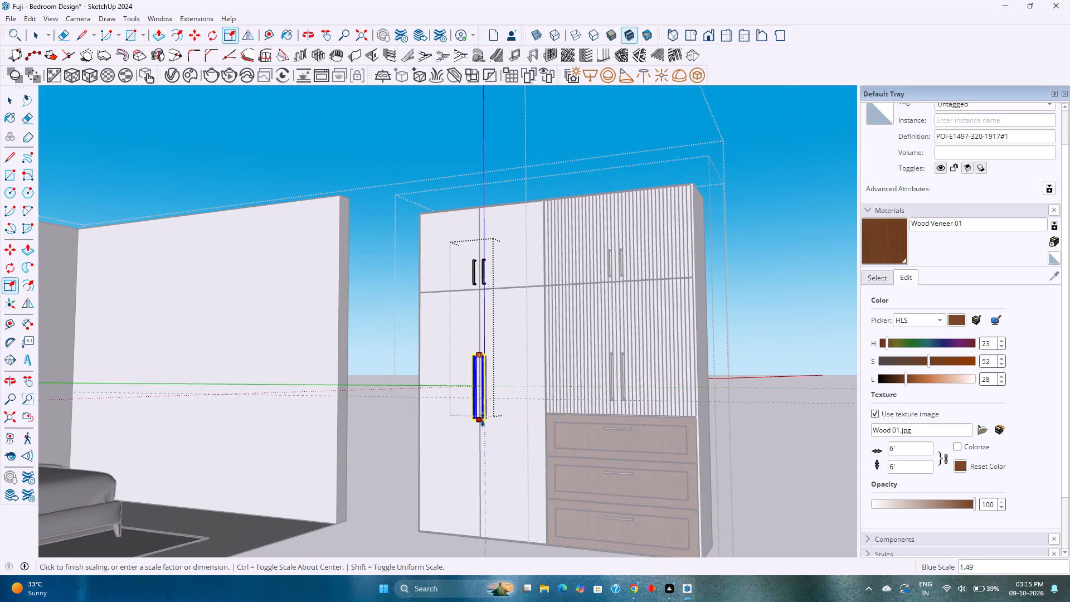
pyautogui.scroll(-2, 483, 422)
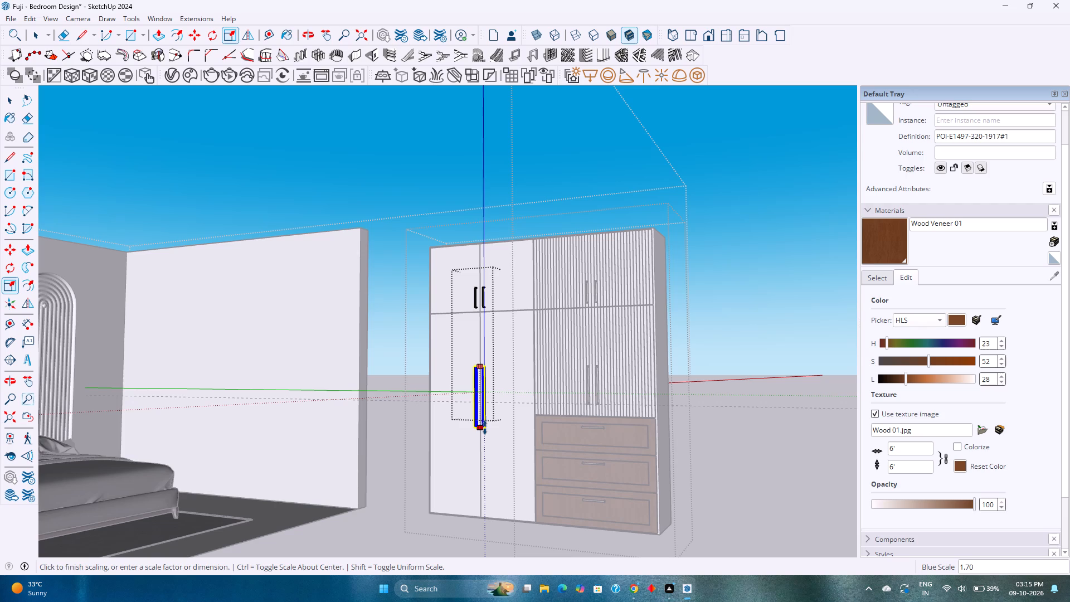
pyautogui.click(485, 429)
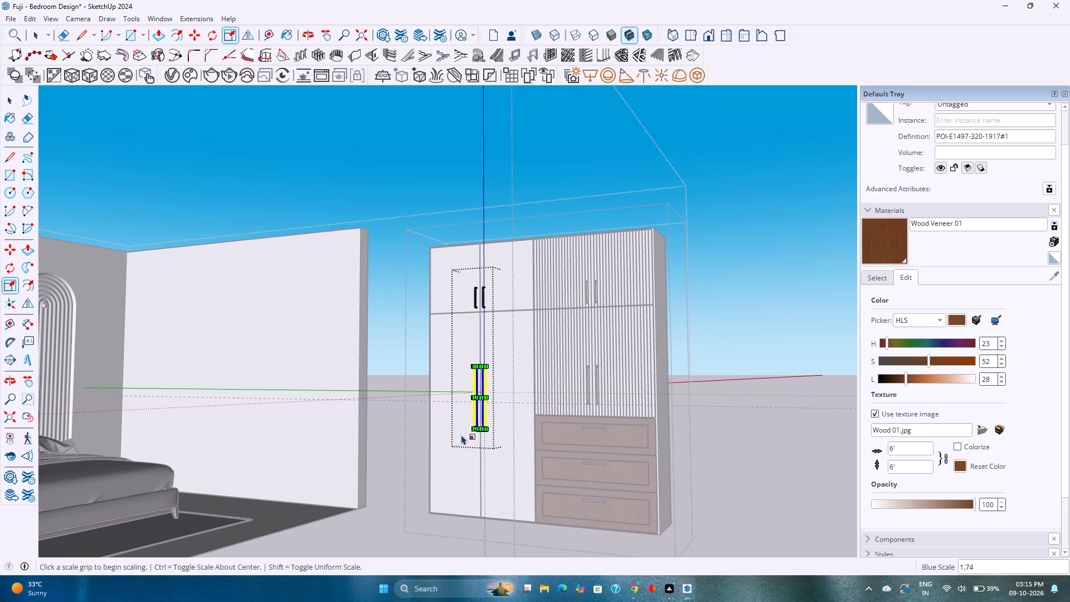
pyautogui.press('Escape')
pyautogui.press('space')
pyautogui.press('Escape')
# Save the model with the whole wardrobe and adjoining room in view.
pyautogui.moveTo(460, 434); pyautogui.dragTo(606, 468, button='middle')
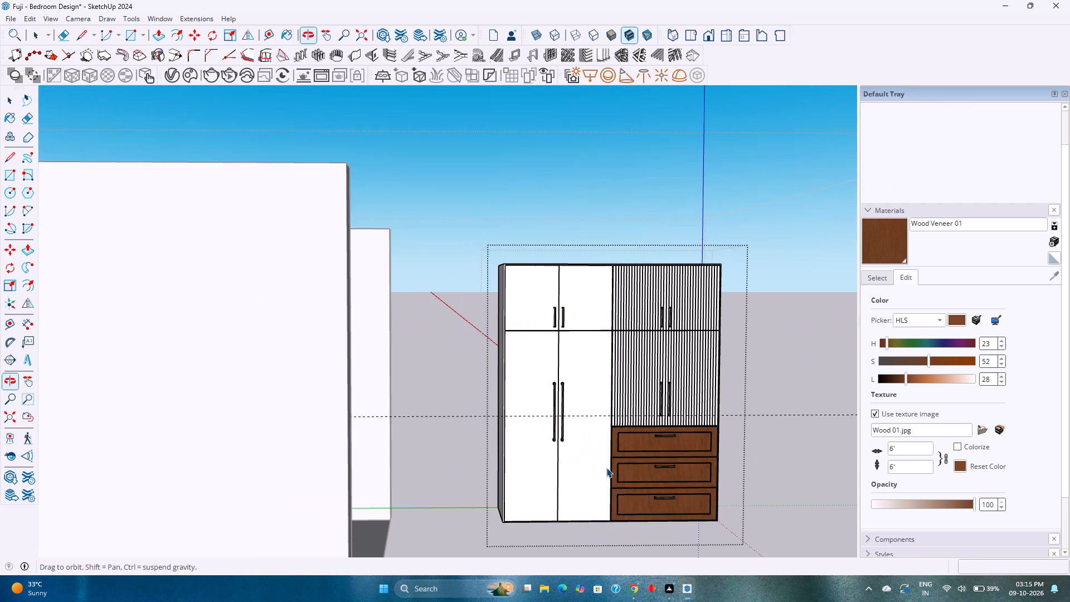
pyautogui.scroll(-1, 607, 465)
pyautogui.moveTo(607, 465); pyautogui.dragTo(465, 483, button='middle')
pyautogui.scroll(-2, 467, 482)
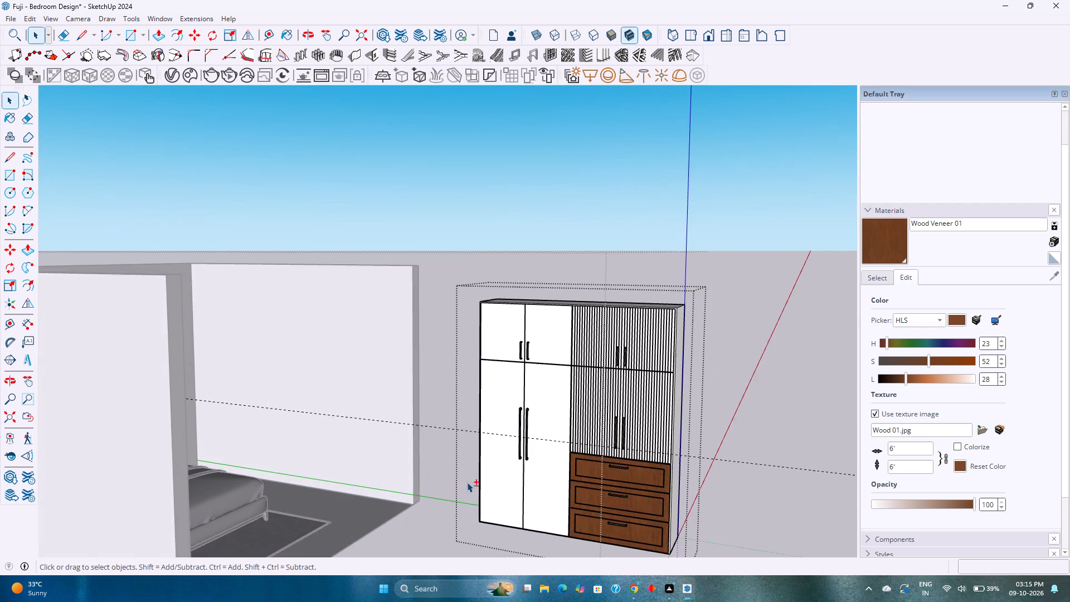
pyautogui.keyDown('shift'); pyautogui.moveTo(467, 482); pyautogui.dragTo(465, 417, button='middle'); pyautogui.keyUp('shift')
pyautogui.moveTo(465, 414); pyautogui.dragTo(524, 449, button='middle')
pyautogui.hotkey('ctrl', 's')
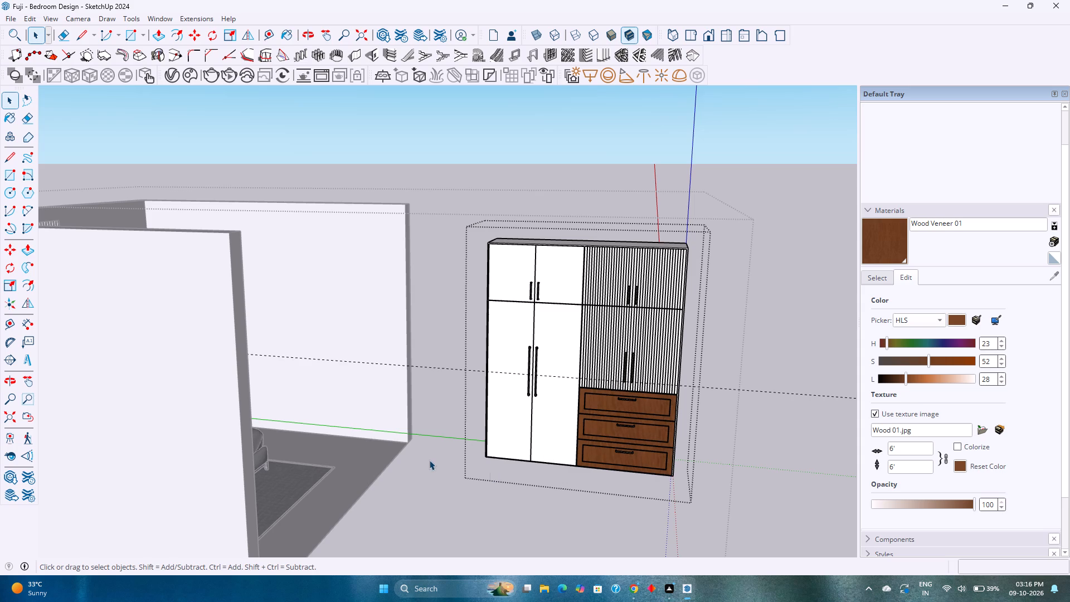
# Browse the Colors material collection and pick the pale cream swatch Color D01 as the paint material.
pyautogui.click(880, 276)
pyautogui.click(977, 298)
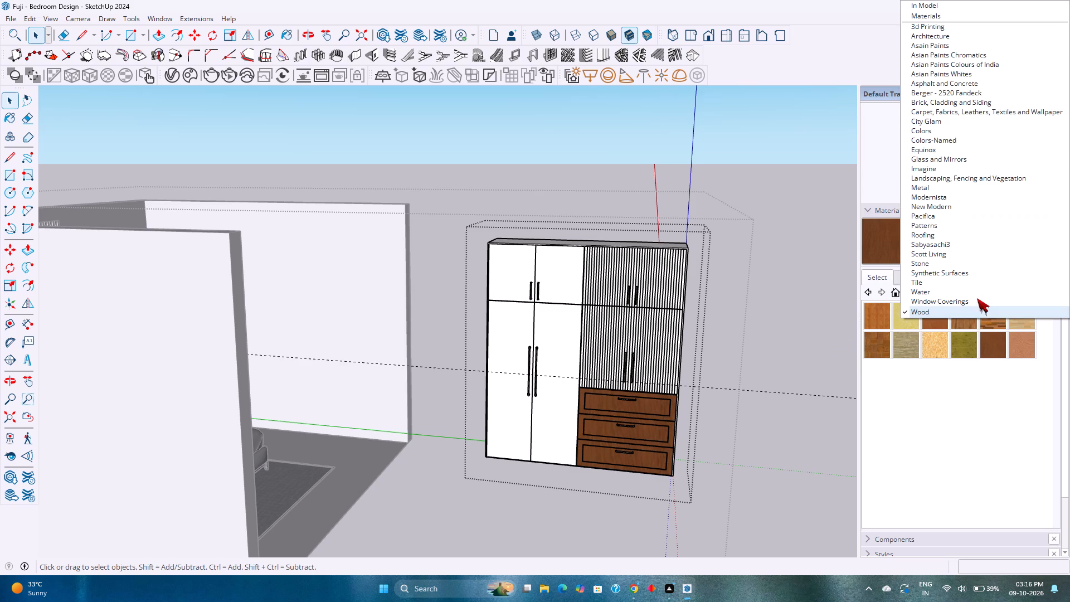
pyautogui.click(941, 129)
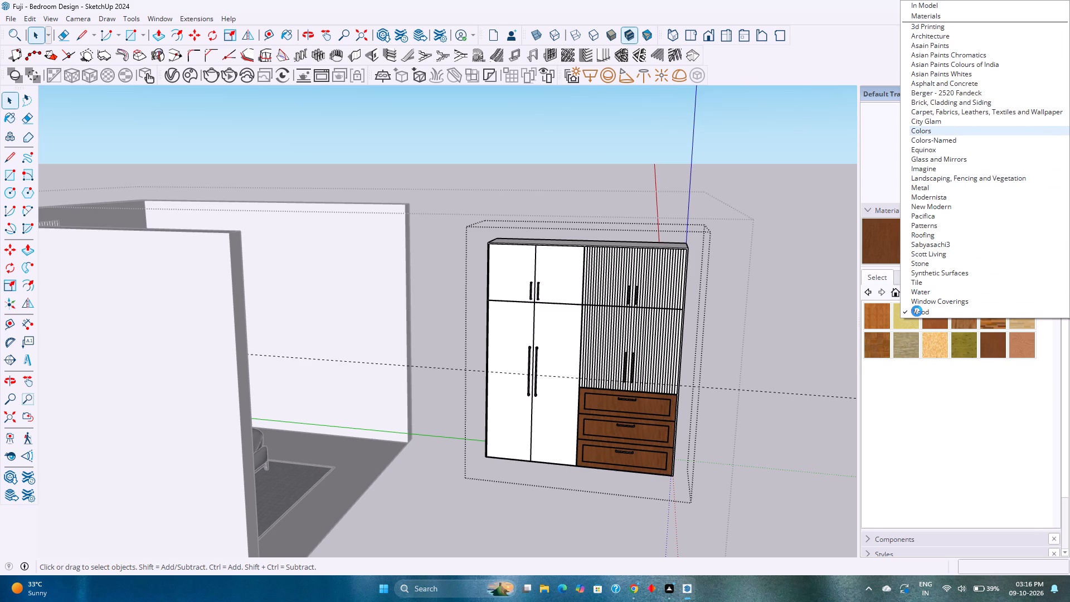
pyautogui.scroll(-5, 917, 456)
pyautogui.scroll(5, 916, 456)
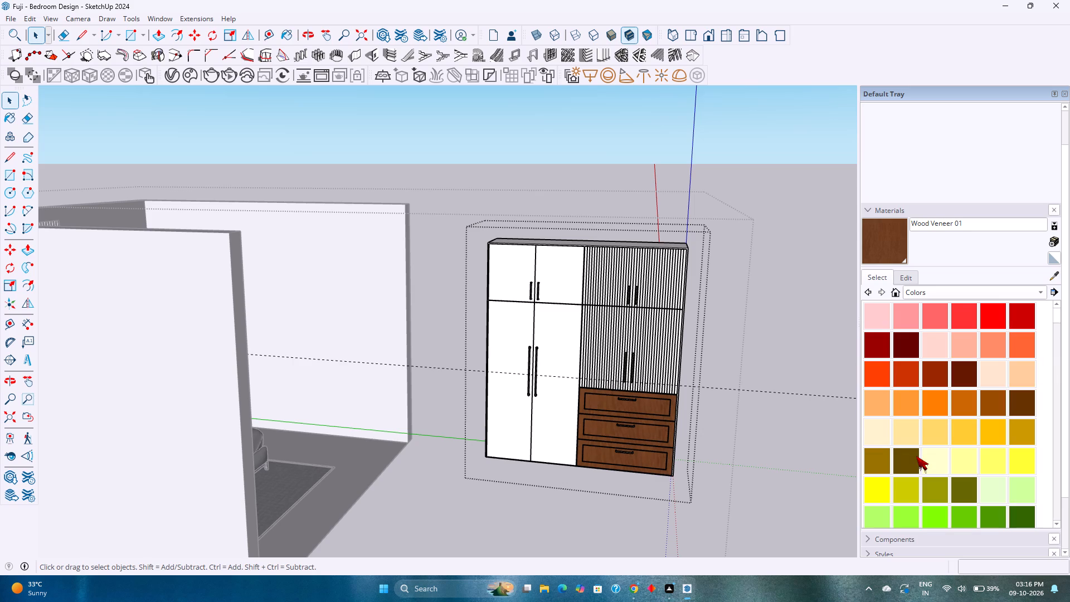
pyautogui.click(881, 434)
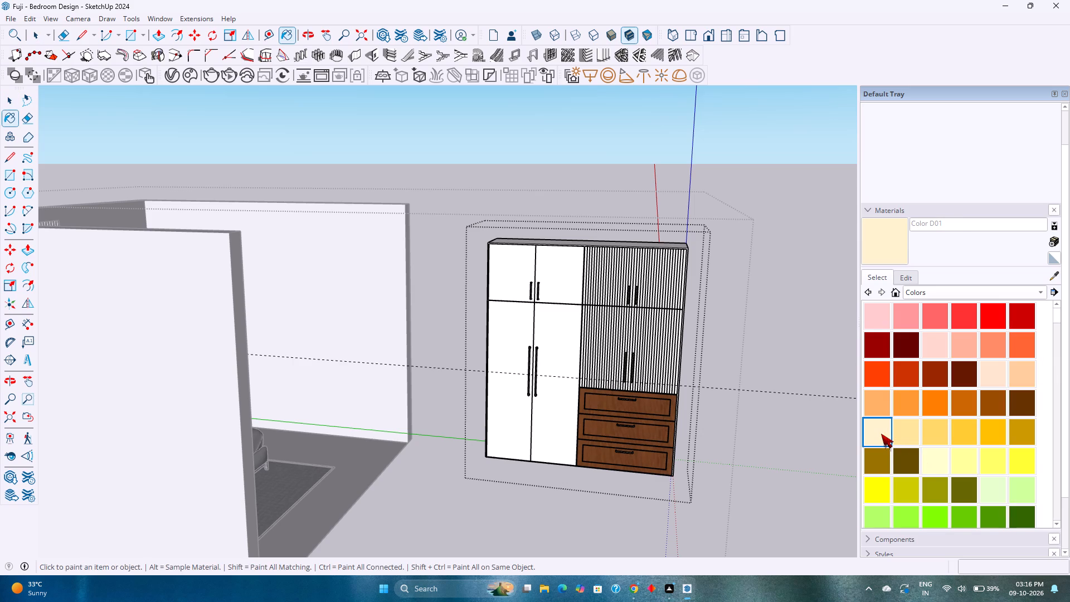
pyautogui.scroll(-8, 937, 438)
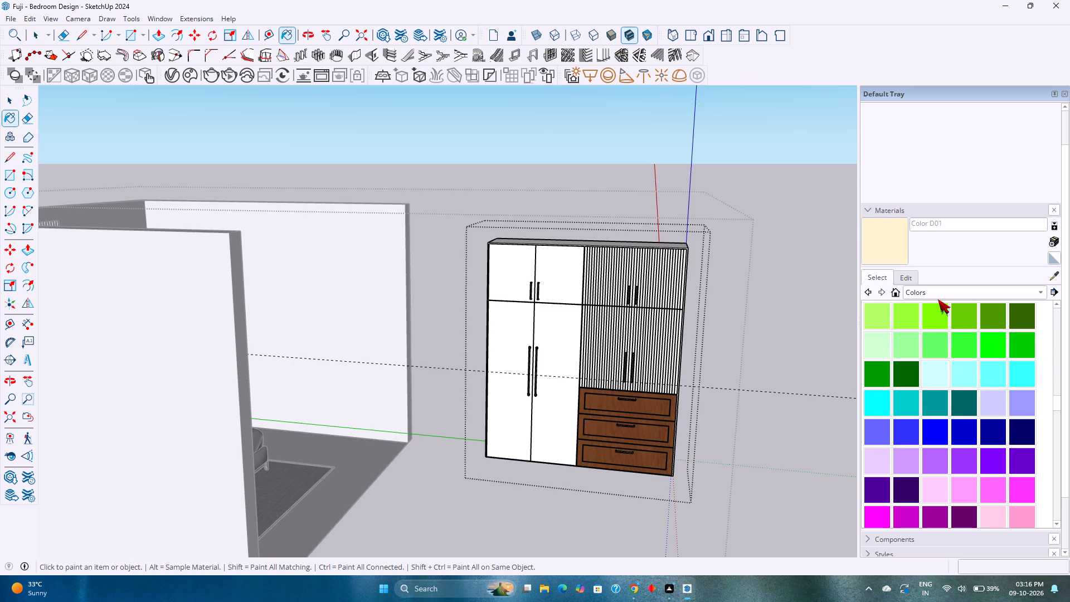
# Switch the material browser from Colors to another material collection.
pyautogui.click(941, 292)
pyautogui.click(956, 212)
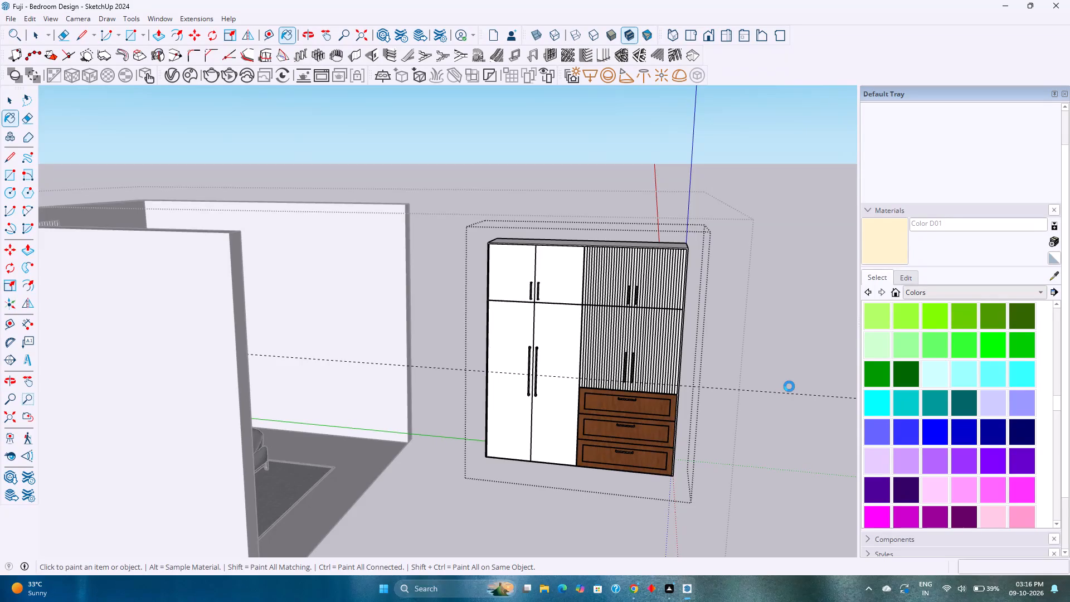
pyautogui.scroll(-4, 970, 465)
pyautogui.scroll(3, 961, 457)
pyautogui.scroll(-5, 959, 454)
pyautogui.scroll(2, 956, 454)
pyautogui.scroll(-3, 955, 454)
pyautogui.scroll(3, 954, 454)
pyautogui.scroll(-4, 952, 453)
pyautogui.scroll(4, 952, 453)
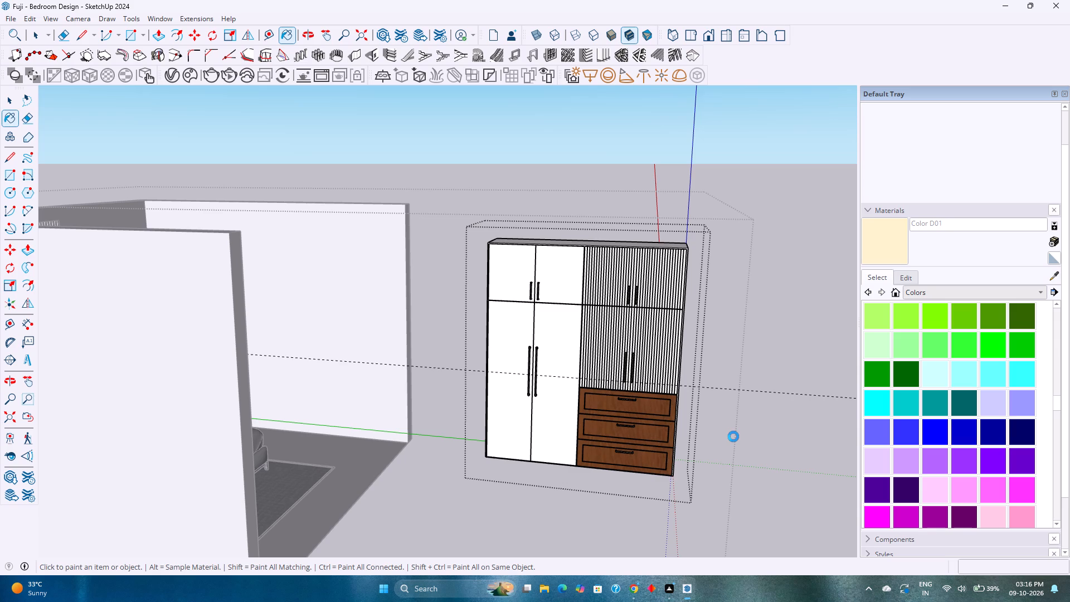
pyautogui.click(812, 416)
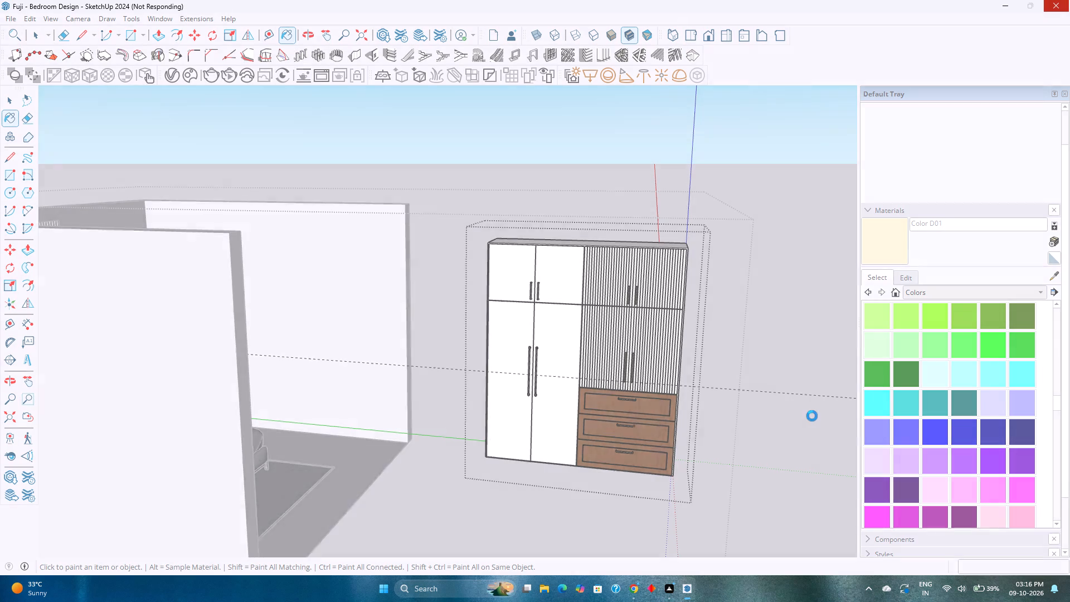
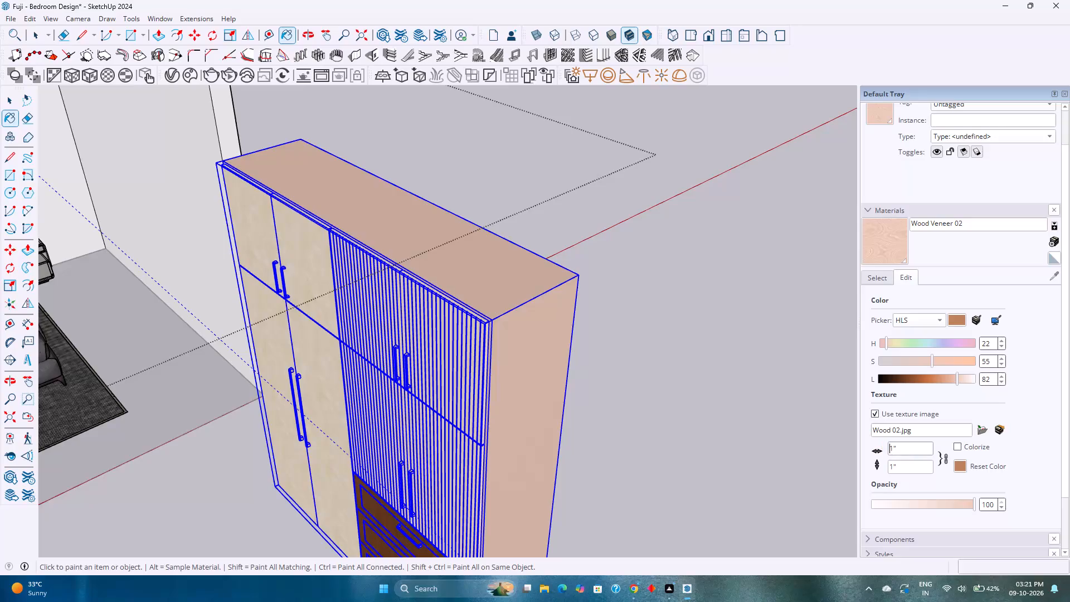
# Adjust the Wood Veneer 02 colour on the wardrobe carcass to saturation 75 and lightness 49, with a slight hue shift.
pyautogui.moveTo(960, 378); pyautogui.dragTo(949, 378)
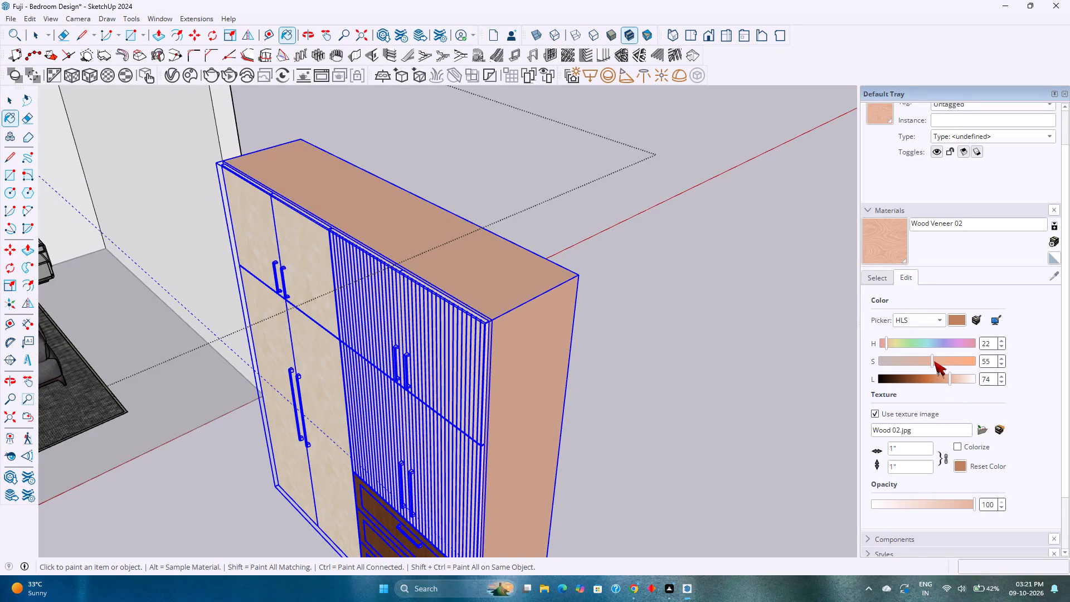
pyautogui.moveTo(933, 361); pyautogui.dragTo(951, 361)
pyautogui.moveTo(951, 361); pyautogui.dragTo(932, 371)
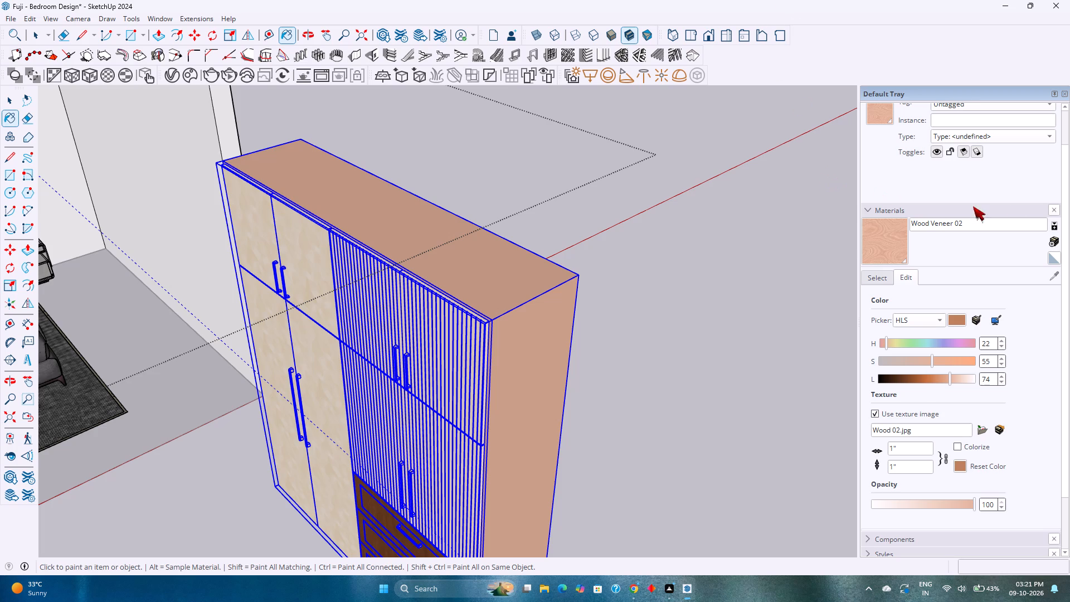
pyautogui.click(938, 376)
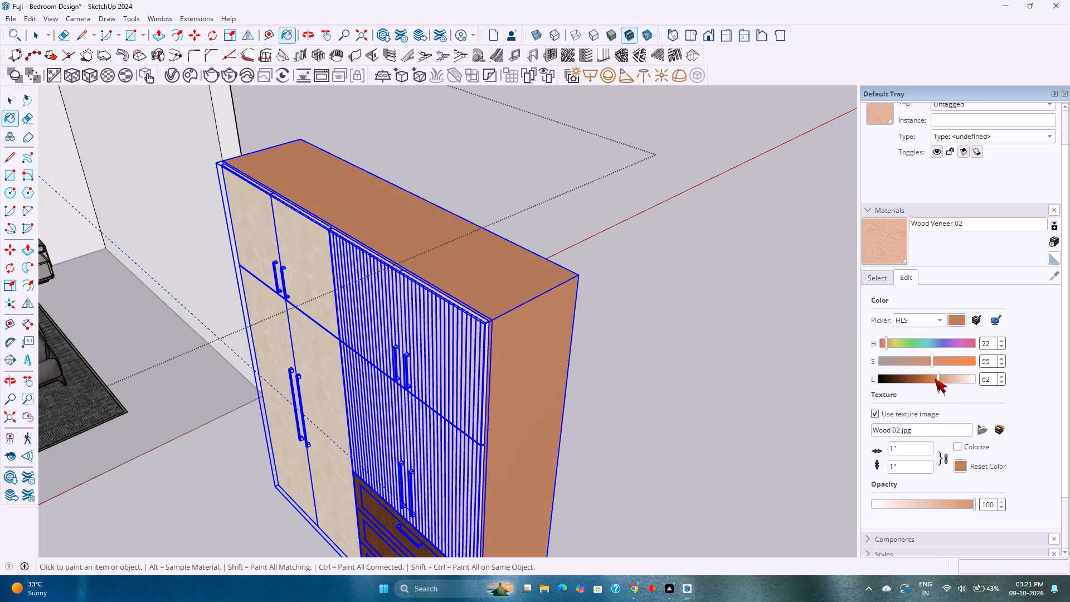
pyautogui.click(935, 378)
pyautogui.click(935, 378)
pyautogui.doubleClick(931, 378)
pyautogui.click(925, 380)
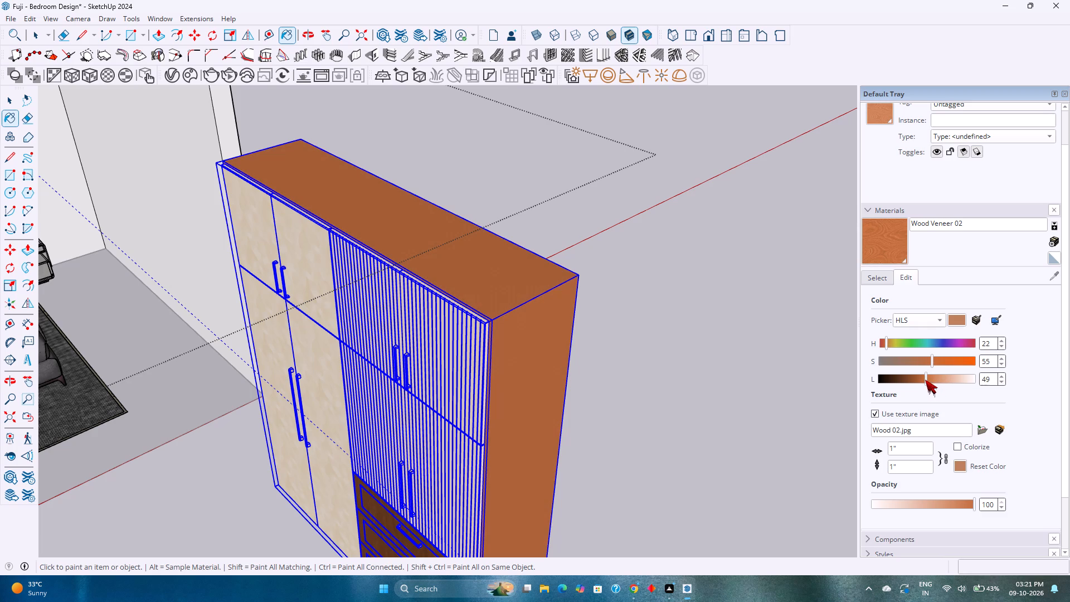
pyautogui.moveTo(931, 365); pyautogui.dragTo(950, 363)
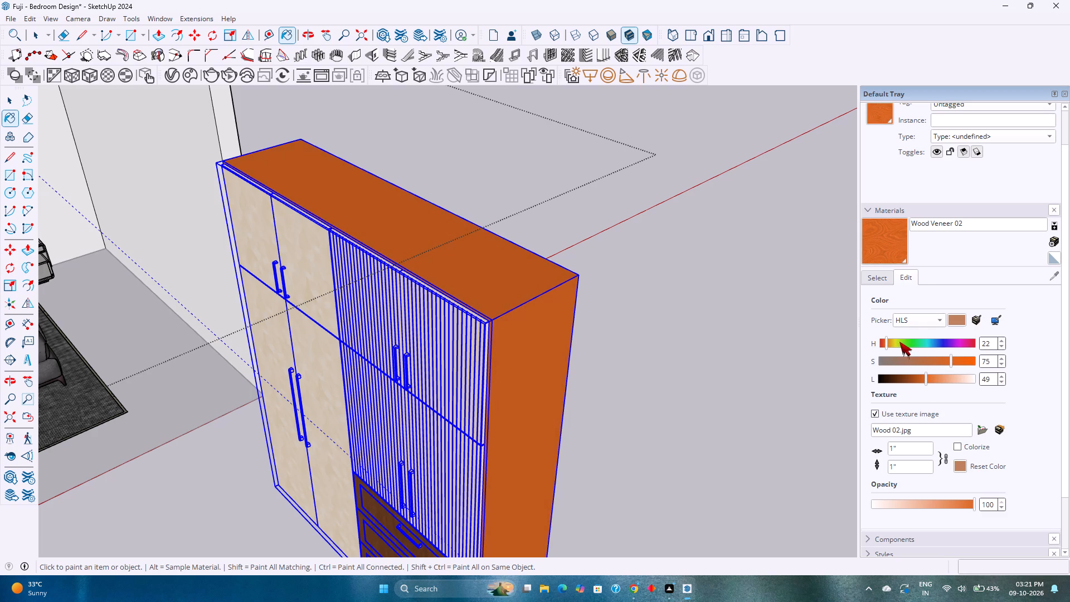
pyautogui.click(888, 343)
# Paint the wardrobe carcass and drawer fronts with the dark brown Wood Veneer 01 material from the Wood collection.
pyautogui.click(886, 272)
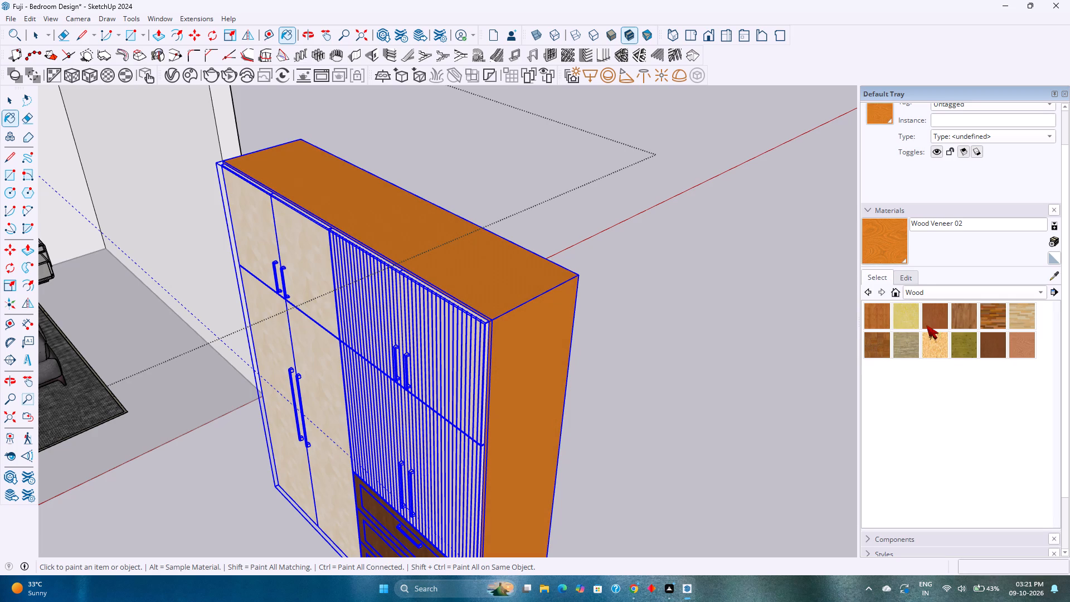
pyautogui.click(934, 318)
pyautogui.click(989, 345)
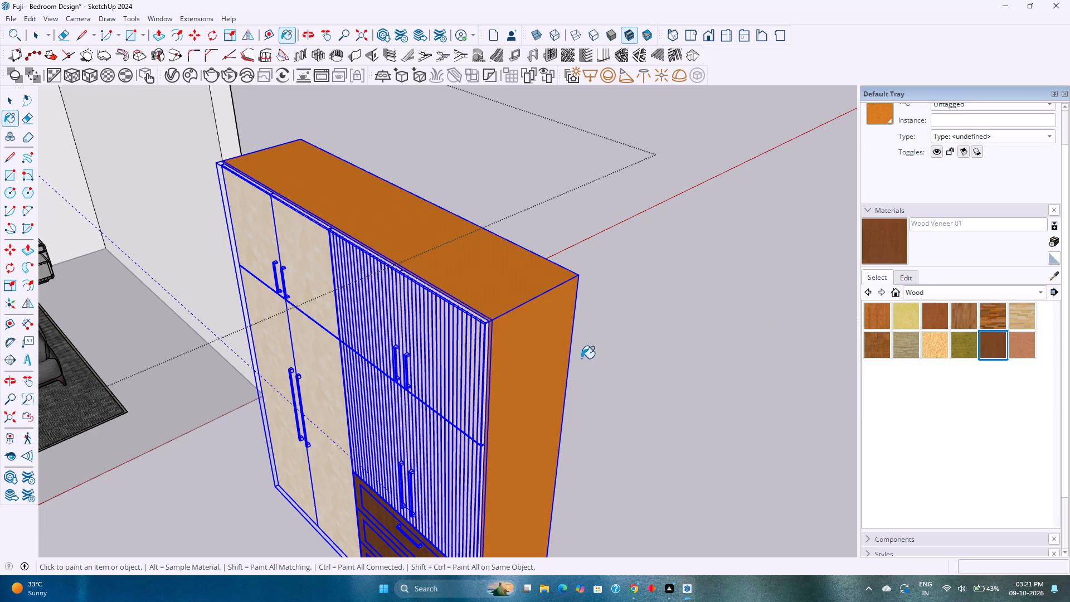
pyautogui.click(546, 366)
pyautogui.scroll(-4, 483, 293)
pyautogui.moveTo(425, 360); pyautogui.dragTo(547, 273, button='middle')
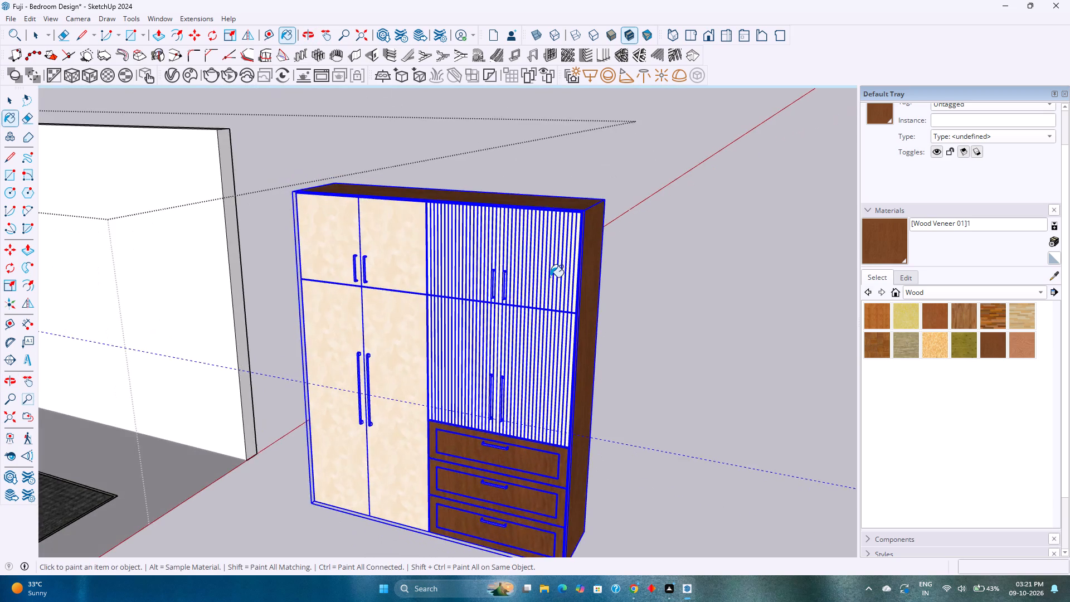
pyautogui.scroll(-2, 550, 277)
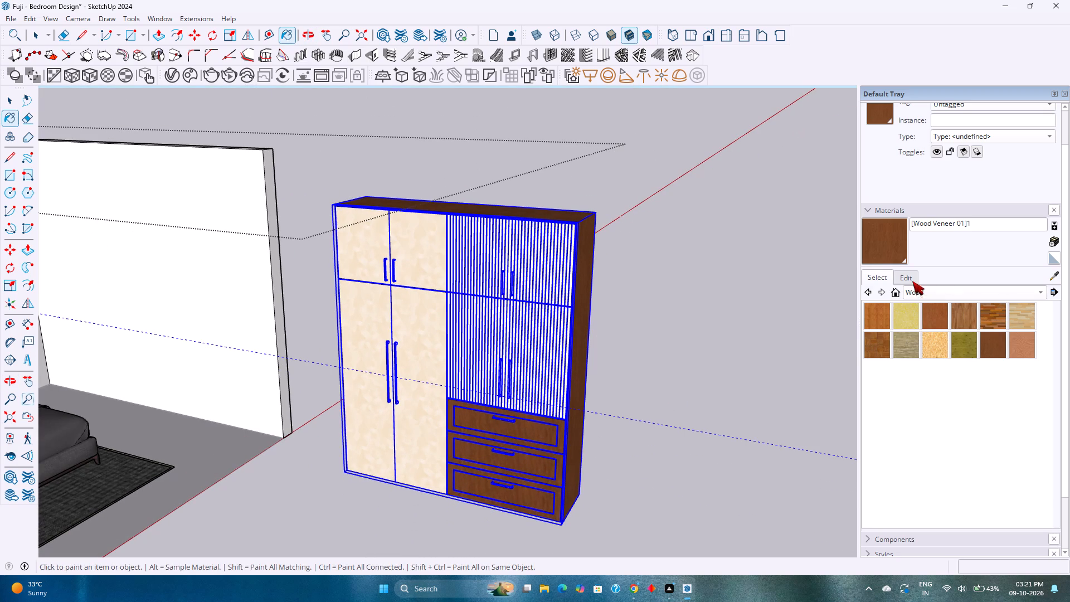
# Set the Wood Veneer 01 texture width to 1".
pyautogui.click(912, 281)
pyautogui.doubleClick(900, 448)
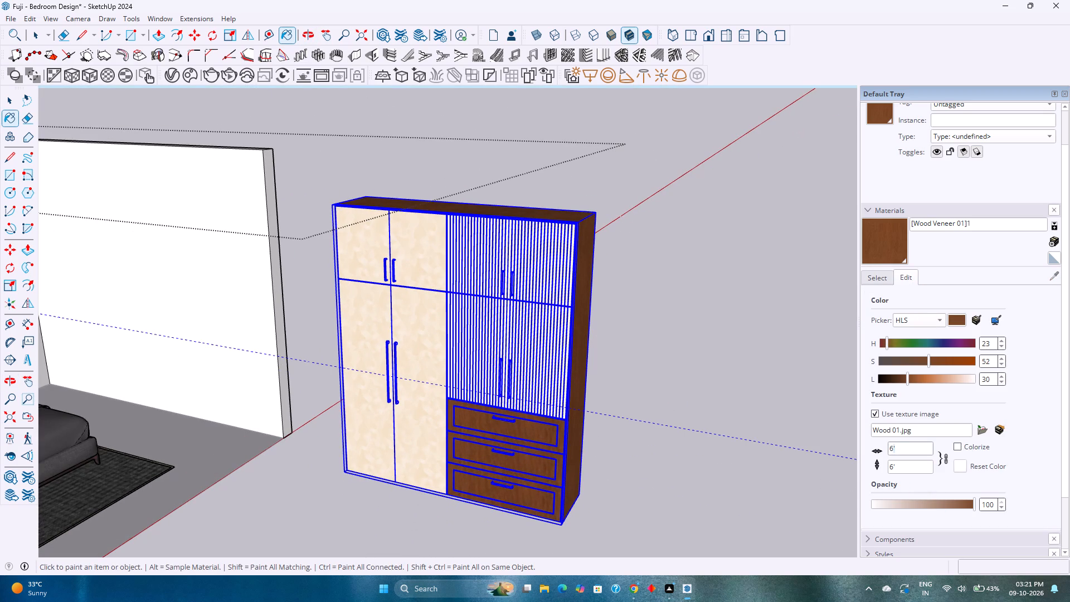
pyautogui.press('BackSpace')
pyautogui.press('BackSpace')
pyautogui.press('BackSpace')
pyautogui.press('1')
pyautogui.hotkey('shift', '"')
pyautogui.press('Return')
# Set the Wood Veneer 01 texture width to 6" so its grain scales proportionally on the wardrobe.
pyautogui.moveTo(695, 400); pyautogui.dragTo(457, 488, button='middle')
pyautogui.scroll(6, 436, 415)
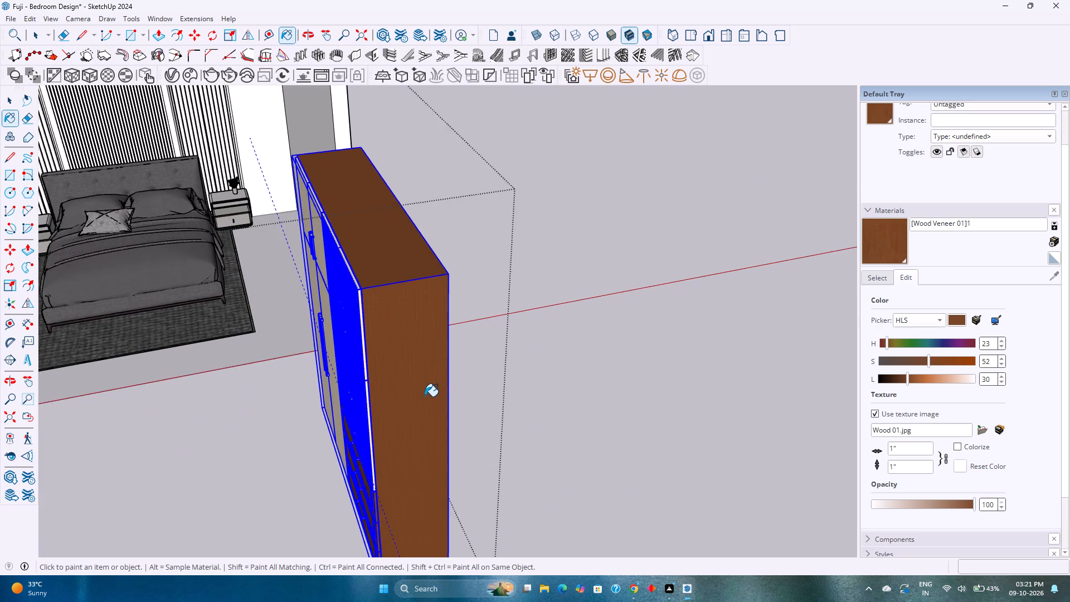
pyautogui.scroll(5, 425, 396)
pyautogui.moveTo(425, 396); pyautogui.dragTo(556, 482, button='middle')
pyautogui.doubleClick(917, 450)
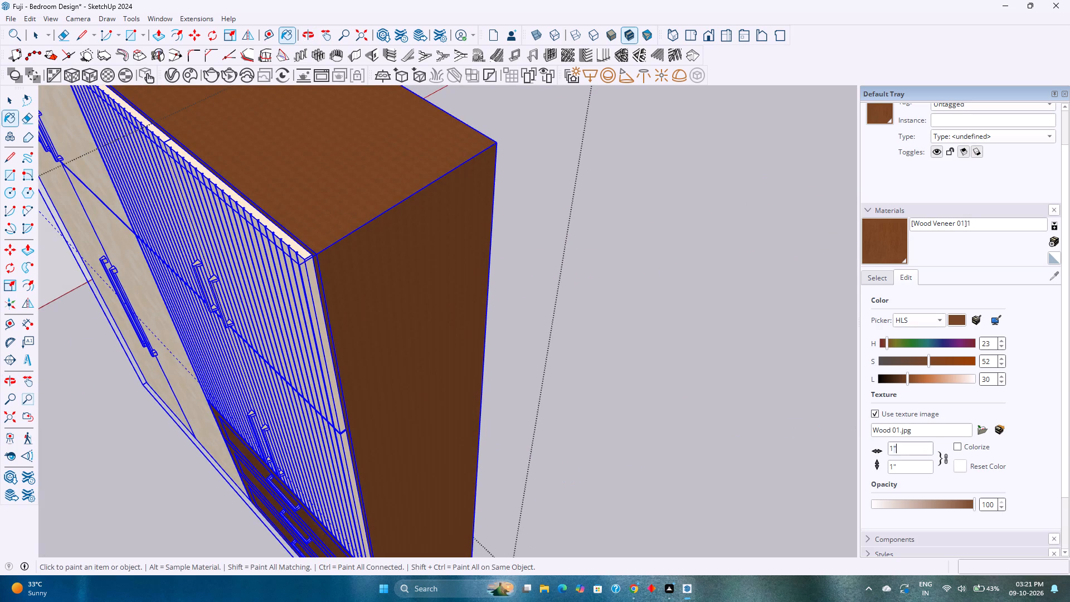
pyautogui.press('BackSpace')
pyautogui.press('BackSpace')
pyautogui.press('BackSpace')
pyautogui.write('6"')
pyautogui.press('Return')
# Stop painting, clear the selection and examine the wardrobe's veneer finish from the front, top and side.
pyautogui.scroll(-3, 498, 380)
pyautogui.moveTo(399, 385); pyautogui.dragTo(512, 267, button='middle')
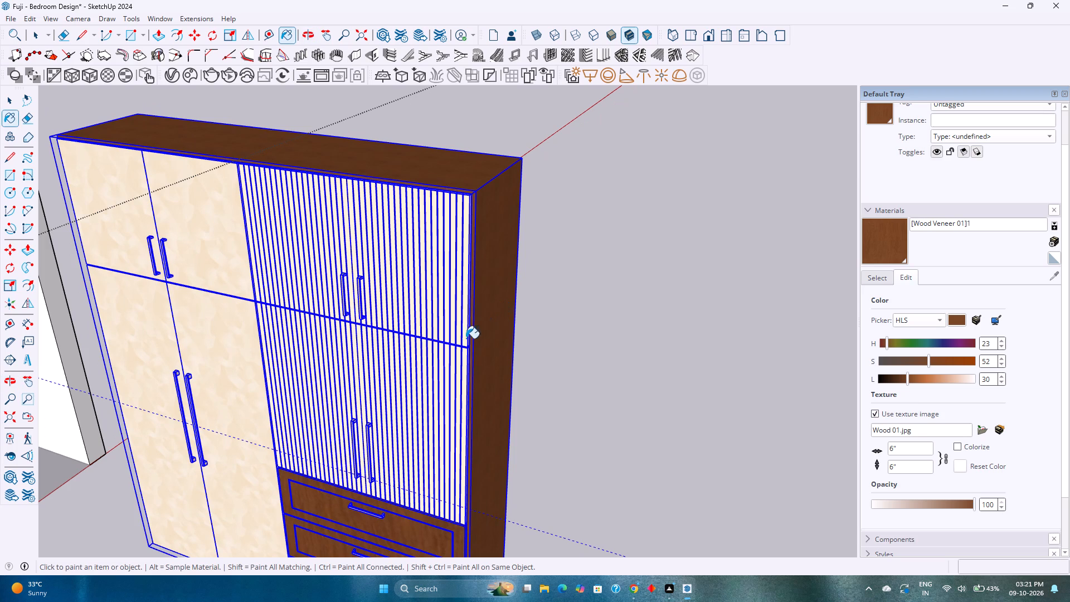
pyautogui.keyDown('shift'); pyautogui.moveTo(439, 356); pyautogui.dragTo(524, 304, button='middle'); pyautogui.keyUp('shift')
pyautogui.moveTo(497, 405); pyautogui.dragTo(413, 444, button='middle')
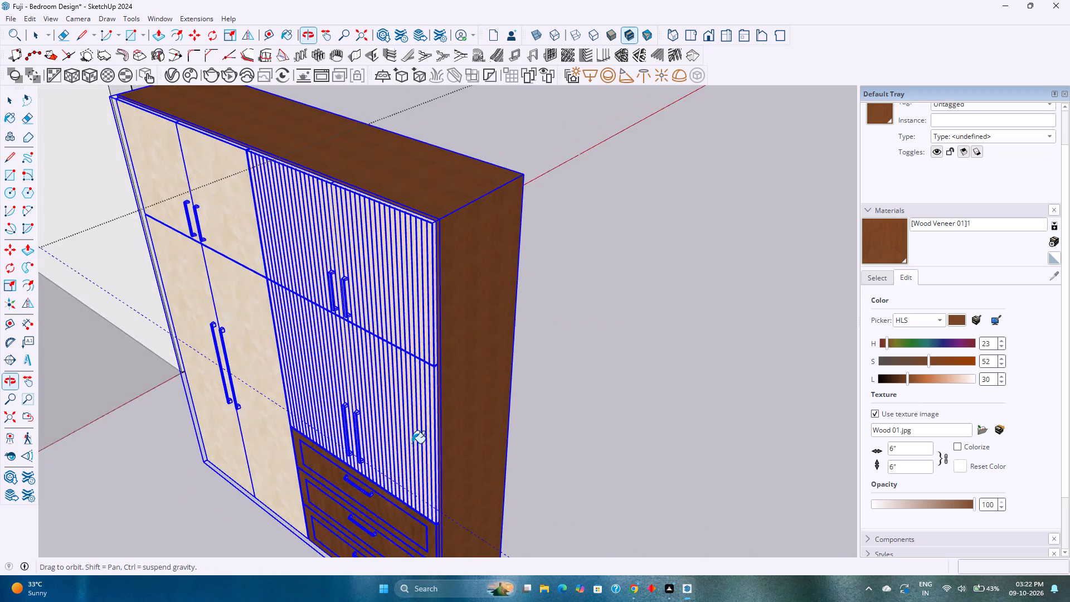
pyautogui.scroll(6, 493, 294)
pyautogui.moveTo(493, 293); pyautogui.dragTo(462, 423, button='middle')
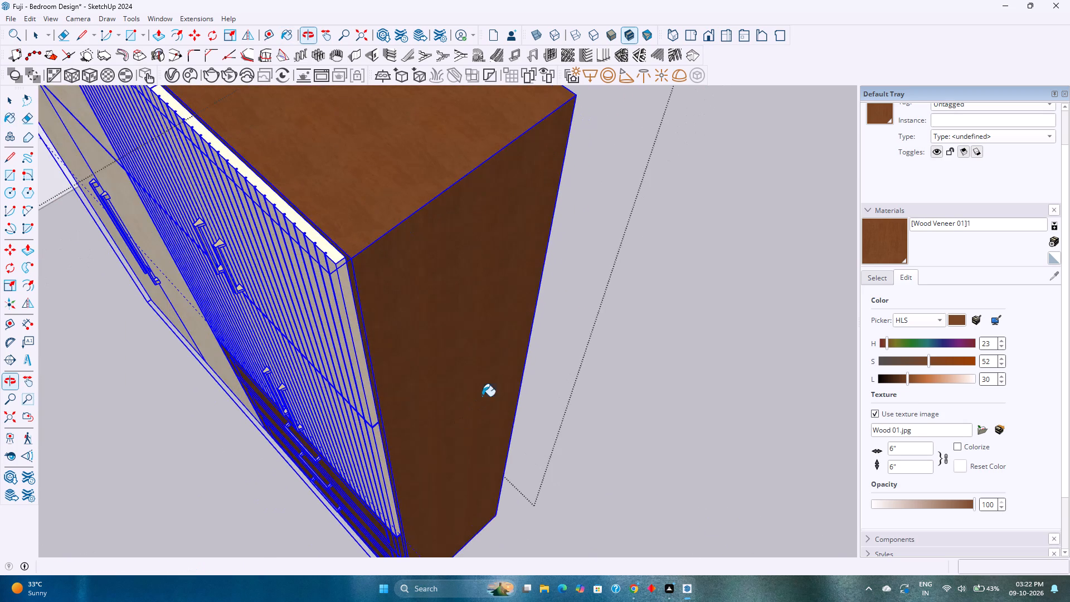
pyautogui.press('space')
pyautogui.press('Escape')
pyautogui.scroll(-2, 480, 358)
pyautogui.moveTo(500, 347); pyautogui.dragTo(606, 293, button='middle')
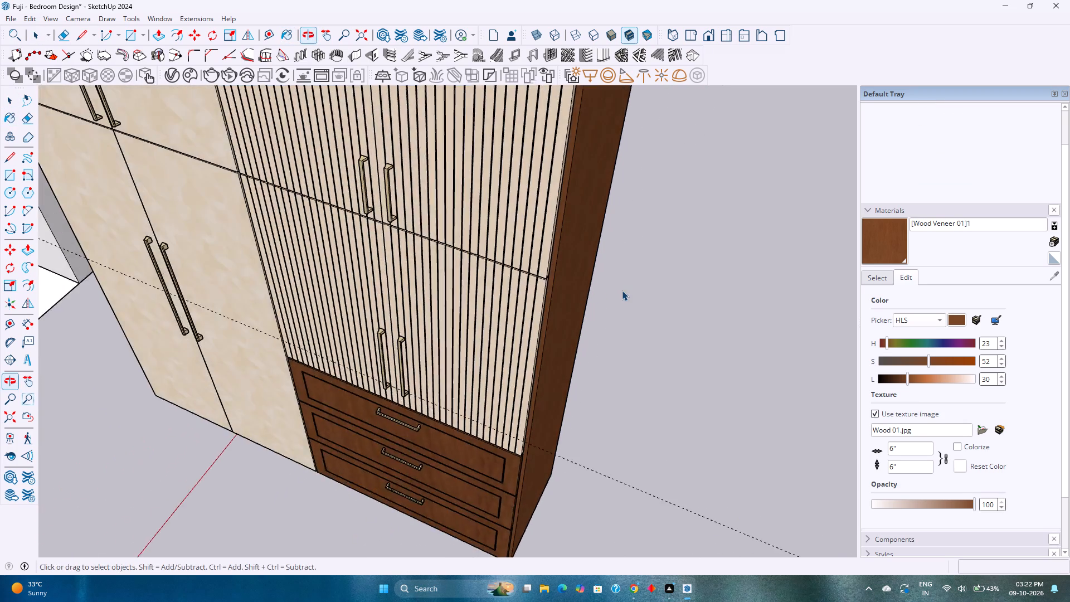
pyautogui.scroll(-9, 623, 289)
pyautogui.moveTo(560, 308); pyautogui.dragTo(790, 225, button='middle')
pyautogui.moveTo(684, 293); pyautogui.dragTo(654, 205, button='middle')
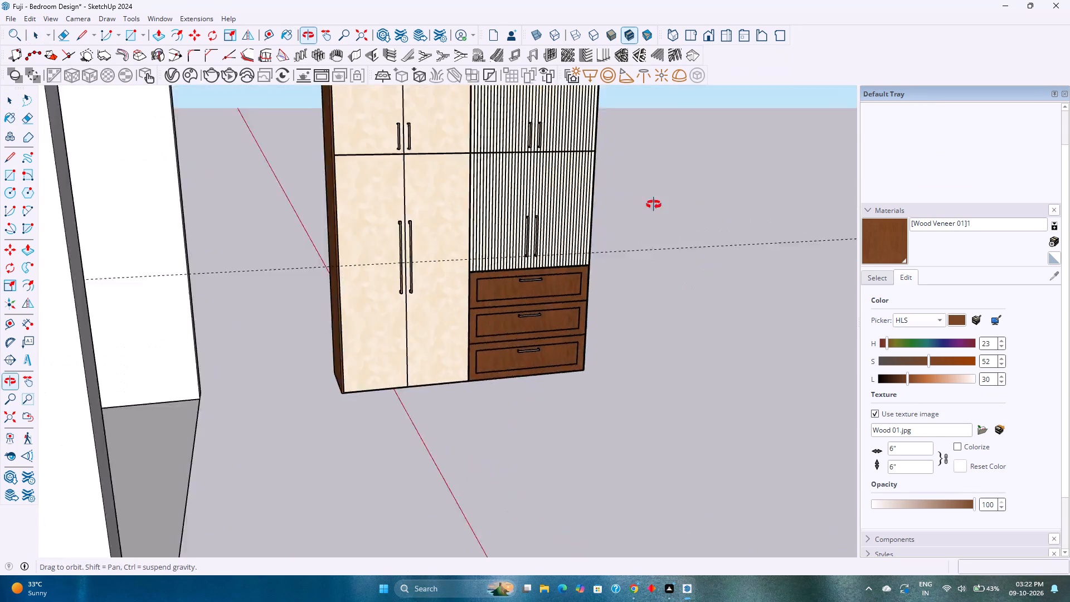
pyautogui.moveTo(654, 205); pyautogui.dragTo(419, 290, button='middle')
pyautogui.scroll(-3, 424, 290)
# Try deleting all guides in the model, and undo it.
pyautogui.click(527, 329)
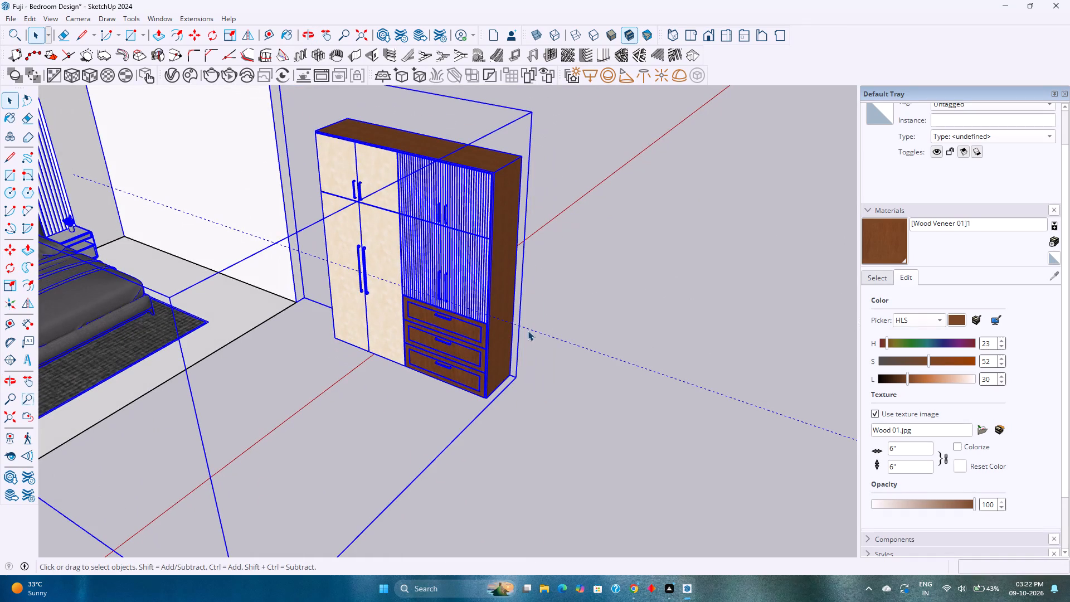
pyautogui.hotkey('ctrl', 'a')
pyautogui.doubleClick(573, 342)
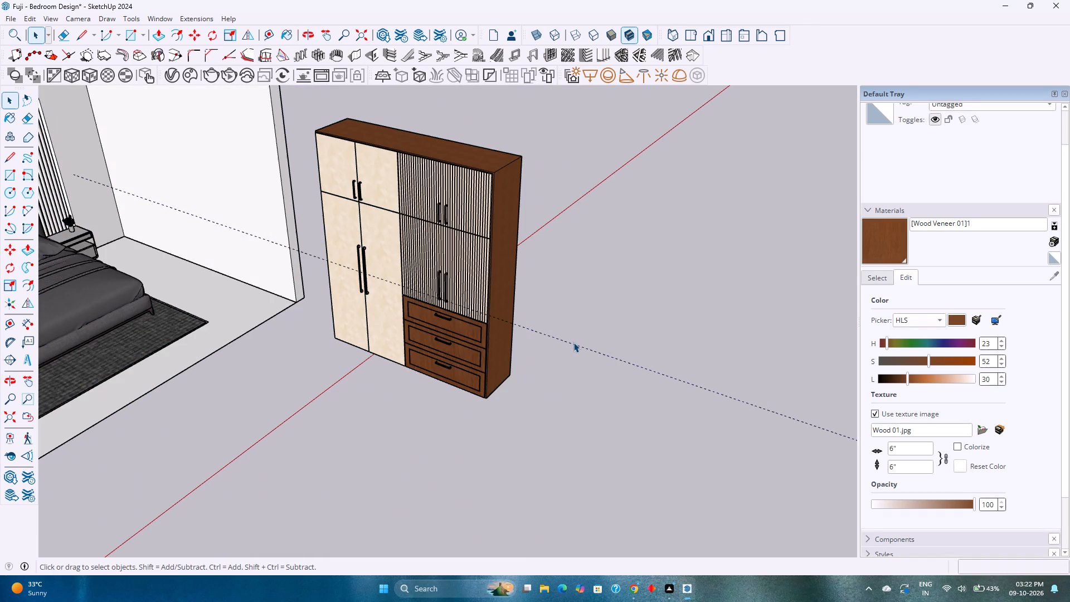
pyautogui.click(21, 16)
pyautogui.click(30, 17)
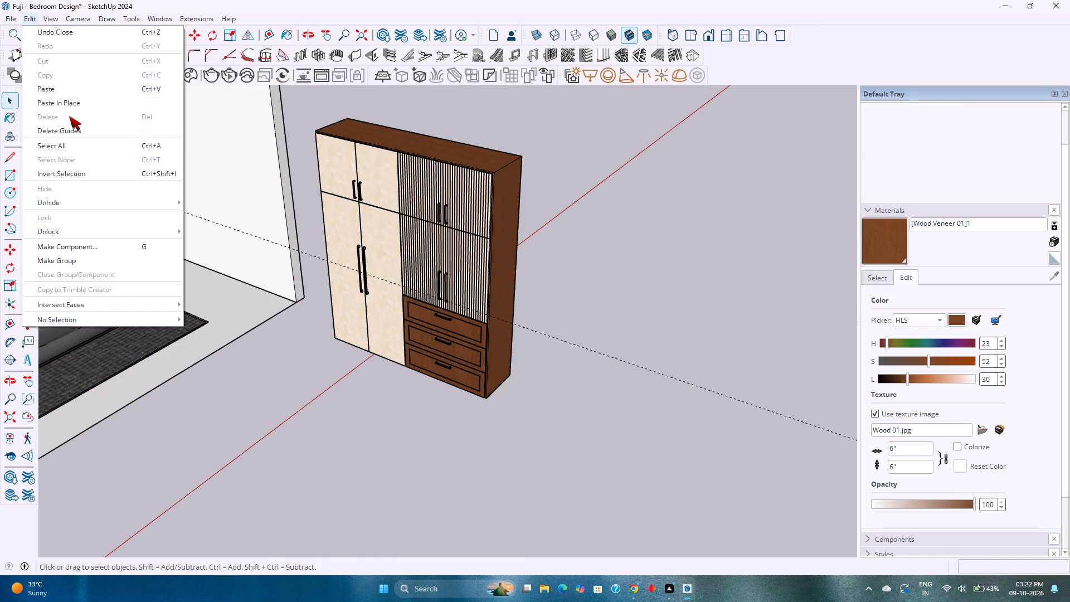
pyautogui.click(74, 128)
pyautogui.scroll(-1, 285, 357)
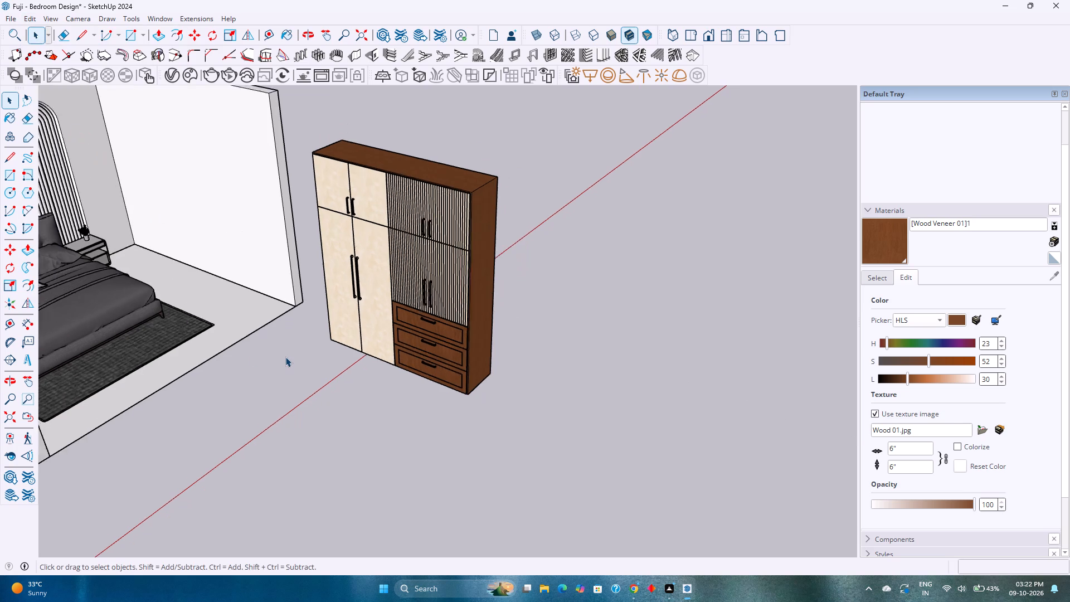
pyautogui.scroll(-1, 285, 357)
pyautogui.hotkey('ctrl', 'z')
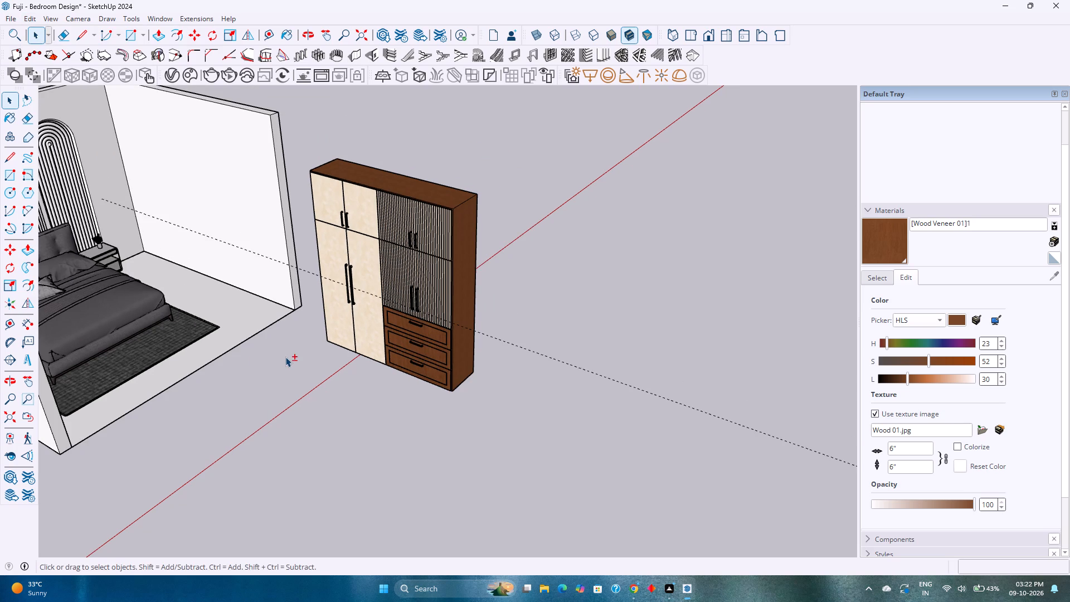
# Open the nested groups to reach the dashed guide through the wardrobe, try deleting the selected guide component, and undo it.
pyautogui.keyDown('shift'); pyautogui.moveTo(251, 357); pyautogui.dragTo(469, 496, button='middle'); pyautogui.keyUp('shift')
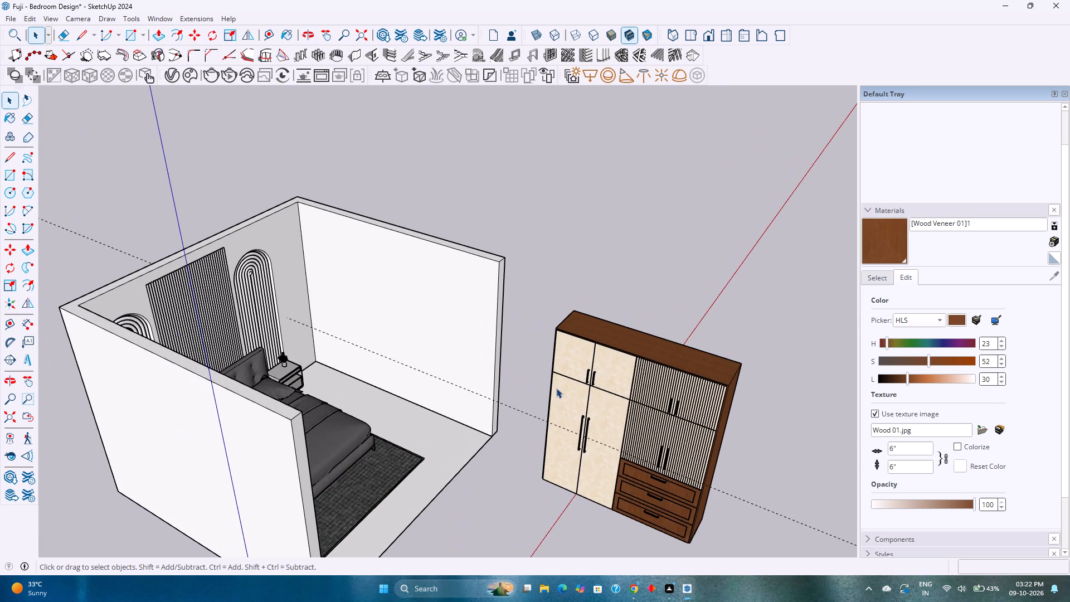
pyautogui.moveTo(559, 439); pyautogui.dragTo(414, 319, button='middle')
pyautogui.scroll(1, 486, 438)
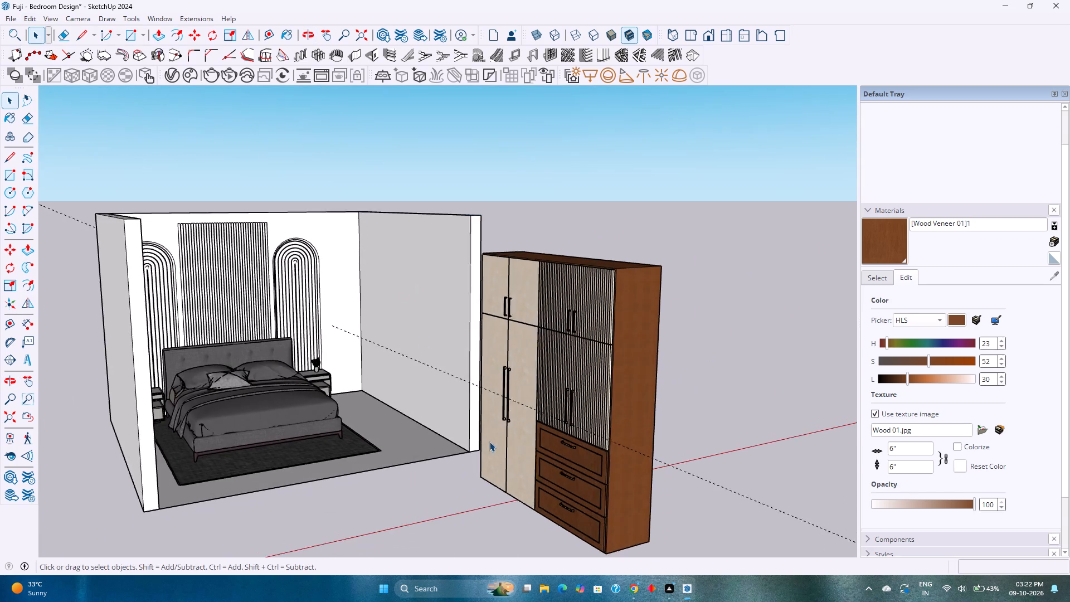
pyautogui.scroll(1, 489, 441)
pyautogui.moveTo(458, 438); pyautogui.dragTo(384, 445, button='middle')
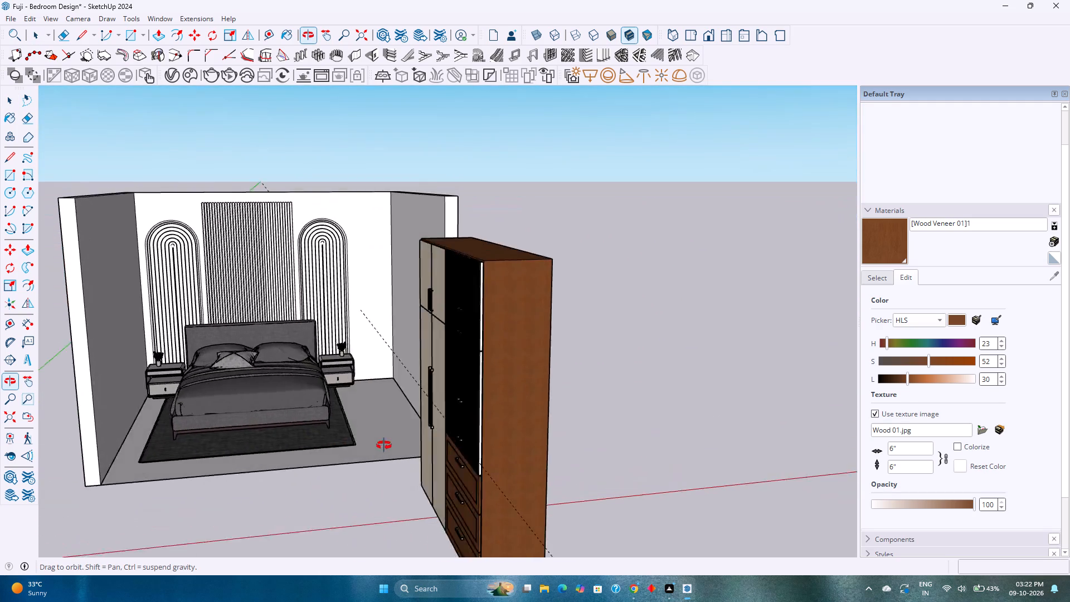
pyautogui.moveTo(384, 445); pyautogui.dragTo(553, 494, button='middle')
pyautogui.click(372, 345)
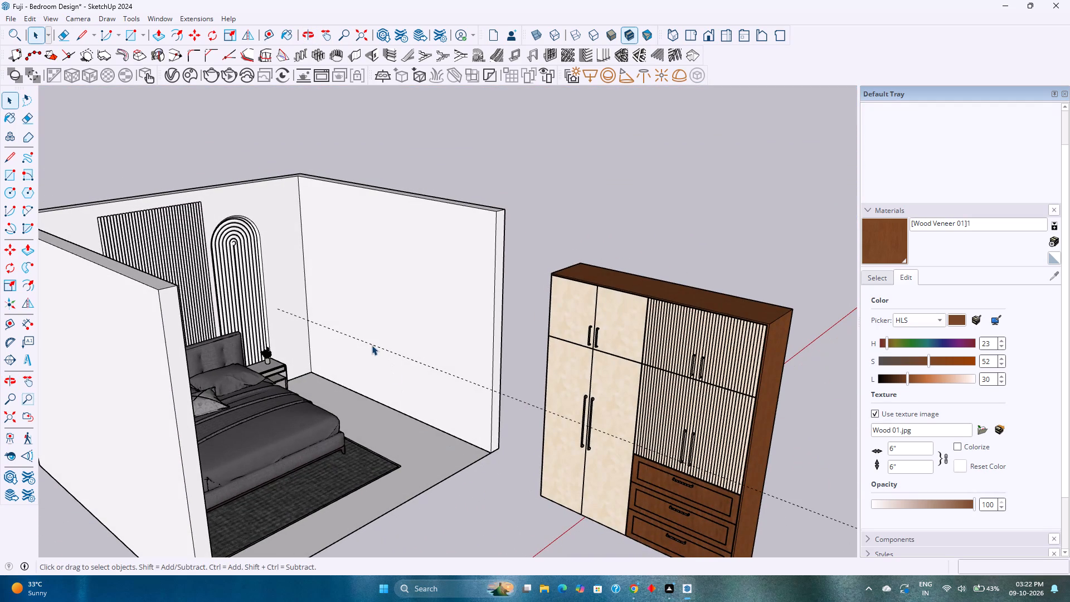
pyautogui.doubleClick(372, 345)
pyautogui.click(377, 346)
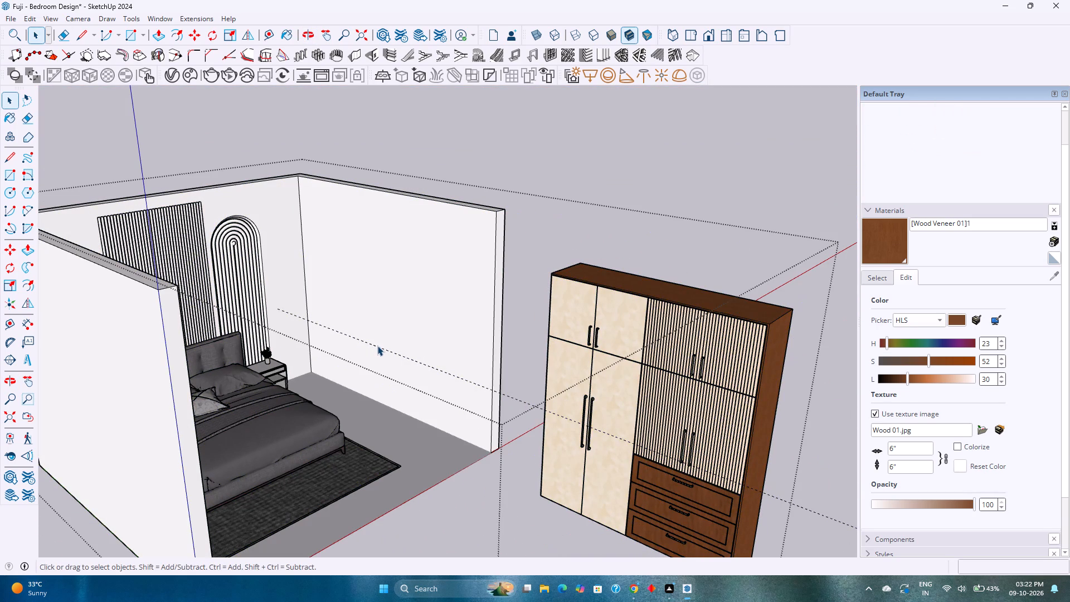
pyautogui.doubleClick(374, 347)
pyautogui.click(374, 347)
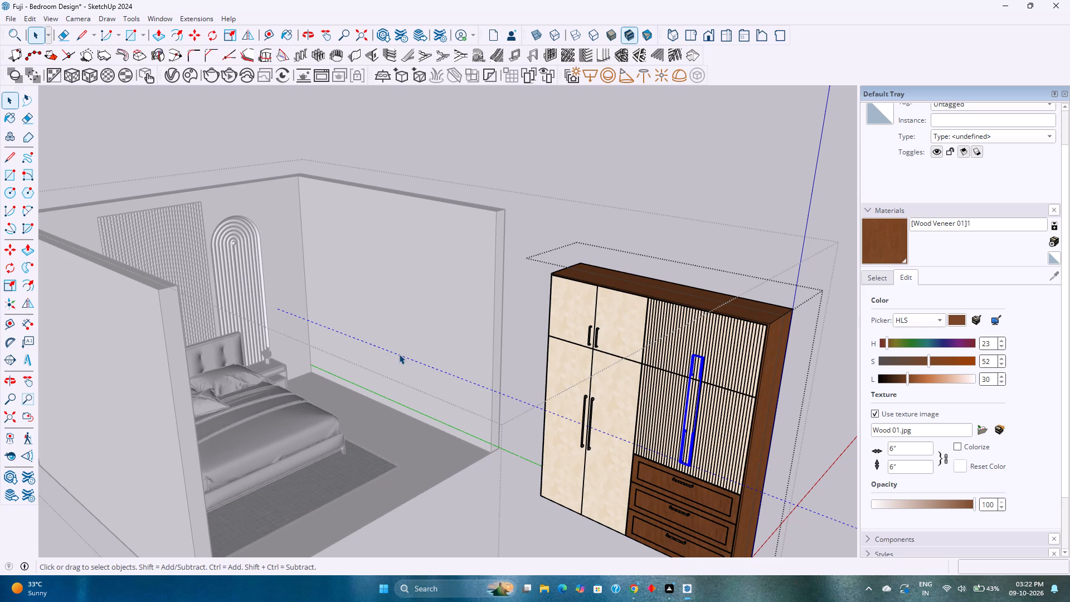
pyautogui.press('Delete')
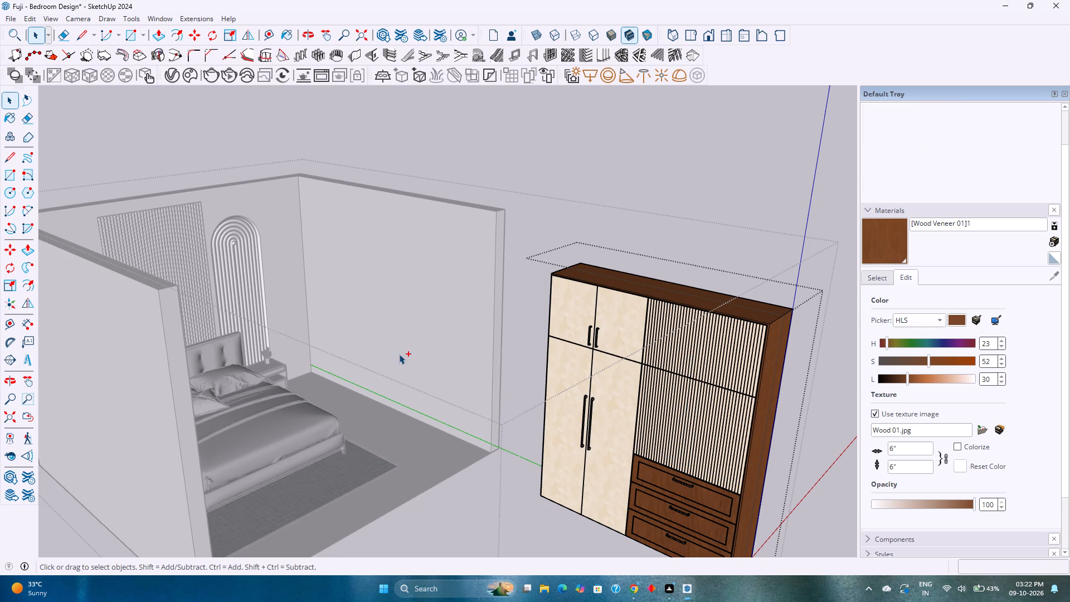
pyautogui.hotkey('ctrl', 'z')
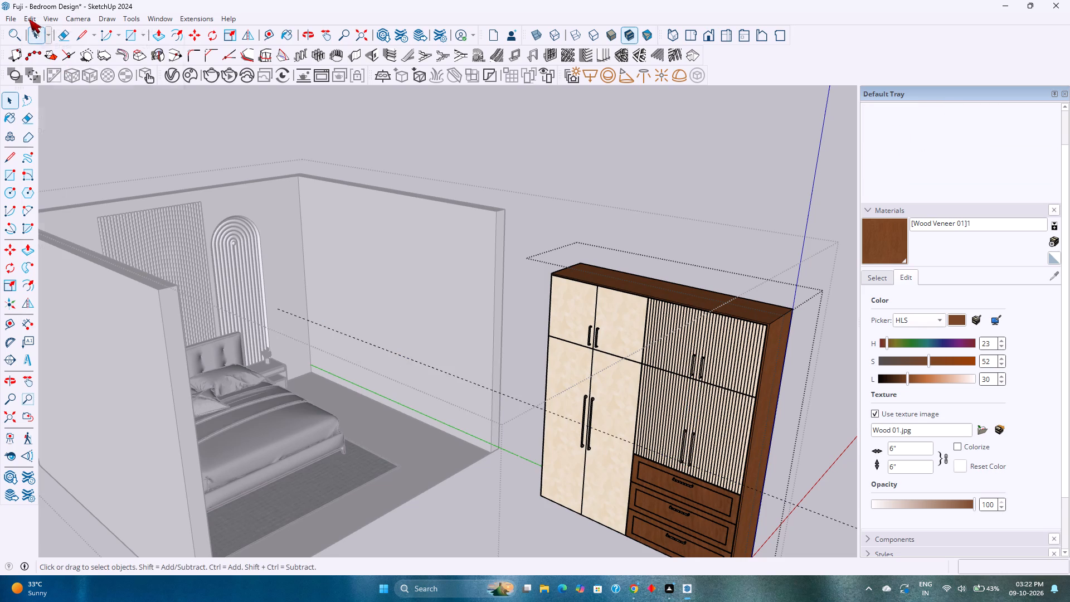
# Delete all guides in the model and step out of the open component.
pyautogui.click(29, 19)
pyautogui.click(80, 125)
pyautogui.press('Escape')
# Select the wardrobe and create a guide 4" above the bottom edge of the plain wall facing the room.
pyautogui.click(606, 290)
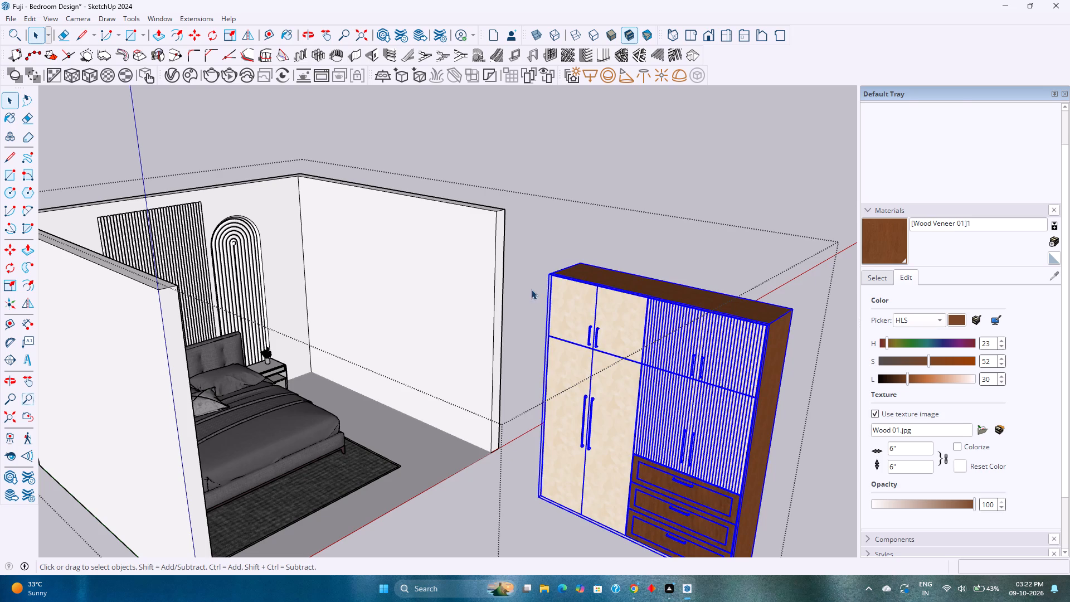
pyautogui.moveTo(431, 286); pyautogui.dragTo(737, 364, button='middle')
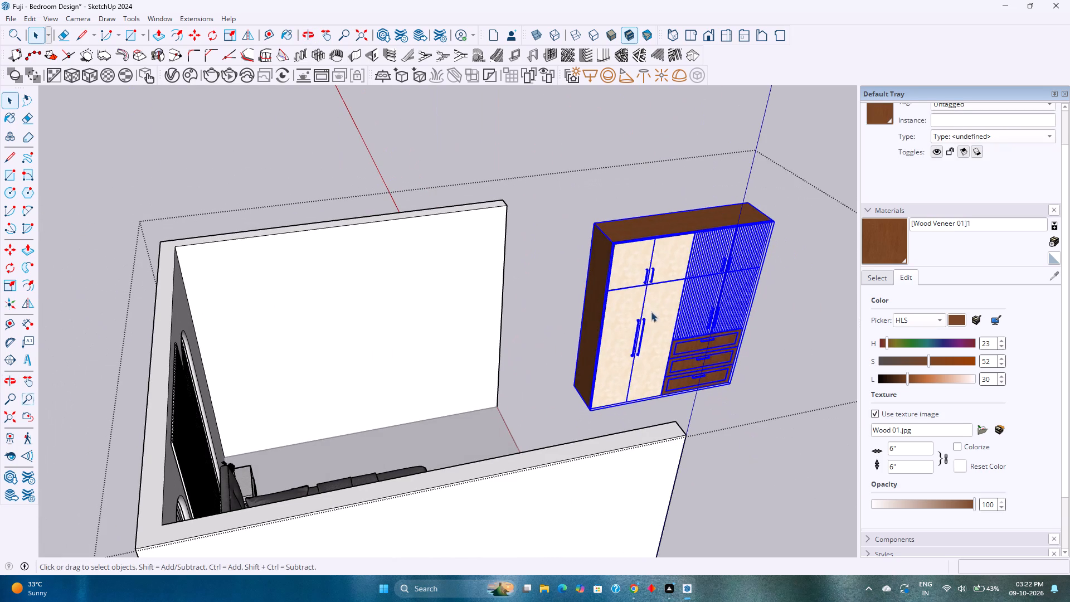
pyautogui.scroll(1, 554, 362)
pyautogui.moveTo(554, 362); pyautogui.dragTo(255, 291, button='middle')
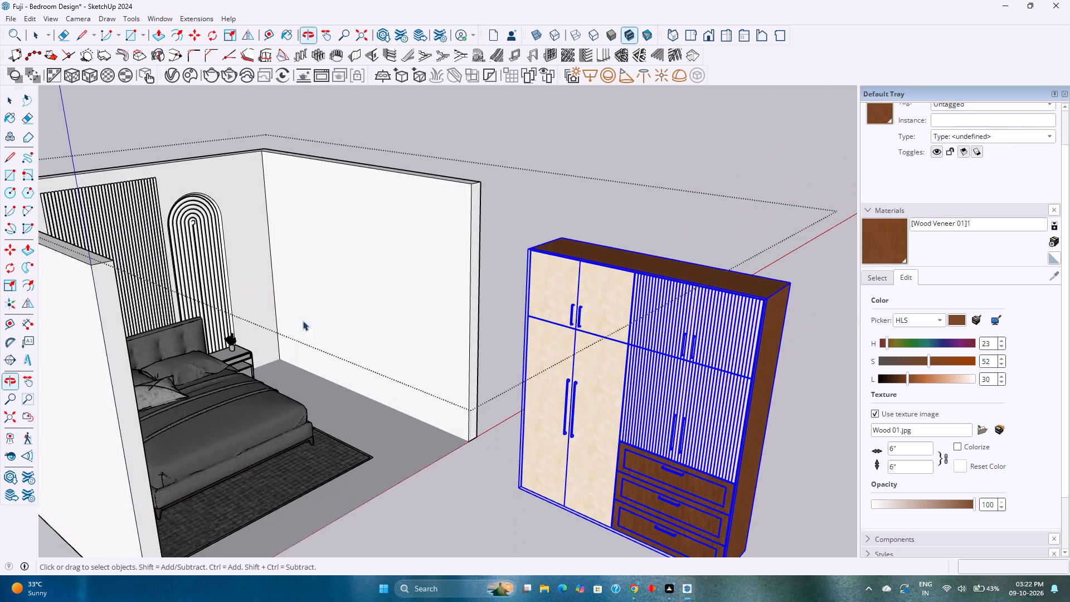
pyautogui.scroll(-2, 407, 380)
pyautogui.moveTo(481, 460); pyautogui.dragTo(480, 391, button='middle')
pyautogui.scroll(4, 439, 409)
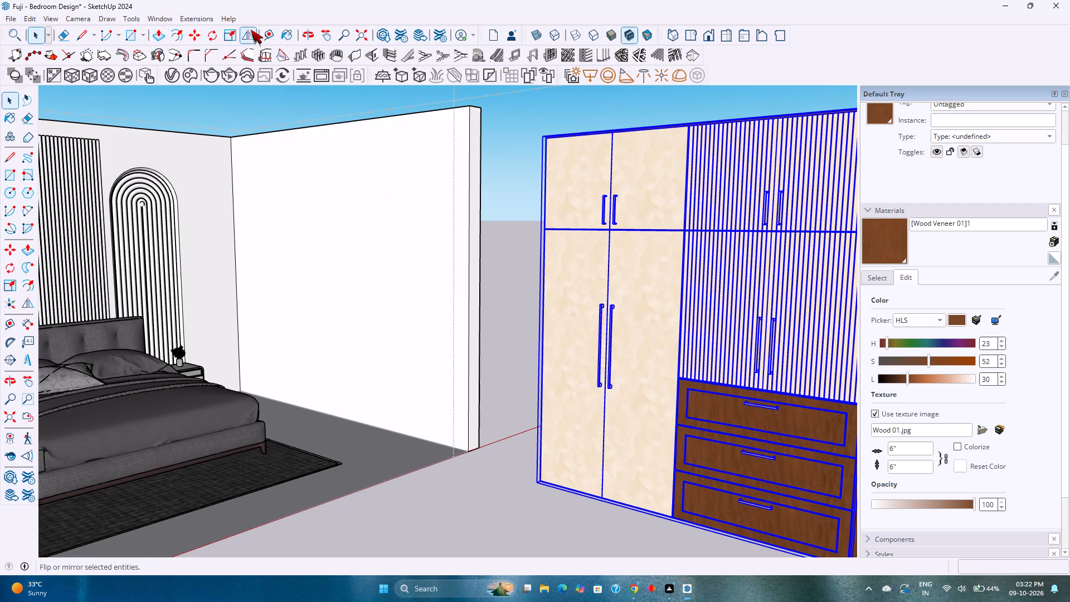
pyautogui.click(270, 36)
pyautogui.click(401, 431)
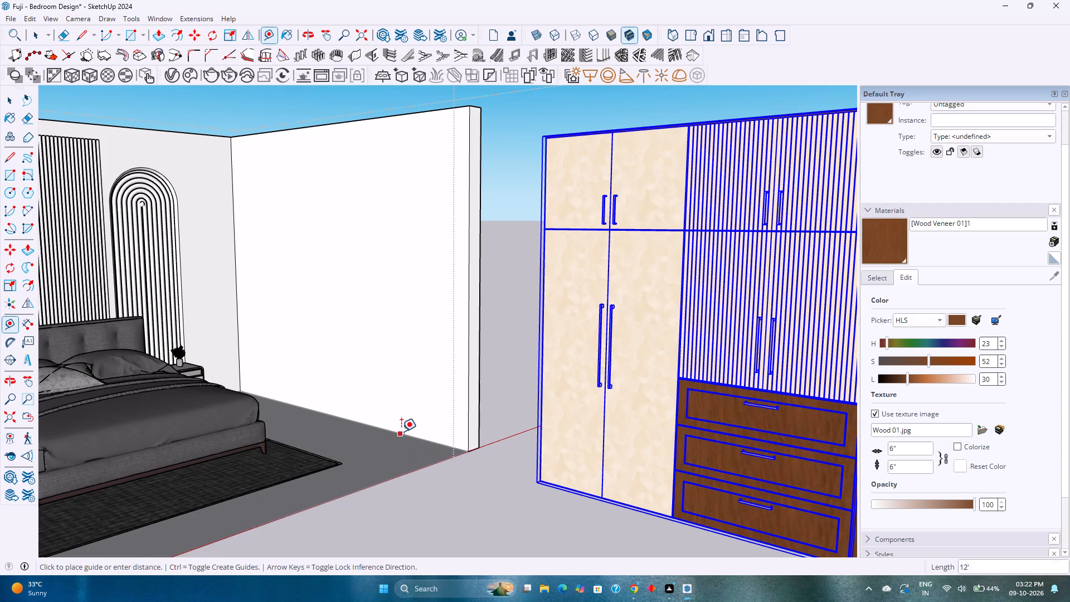
pyautogui.press('4')
pyautogui.press('Return')
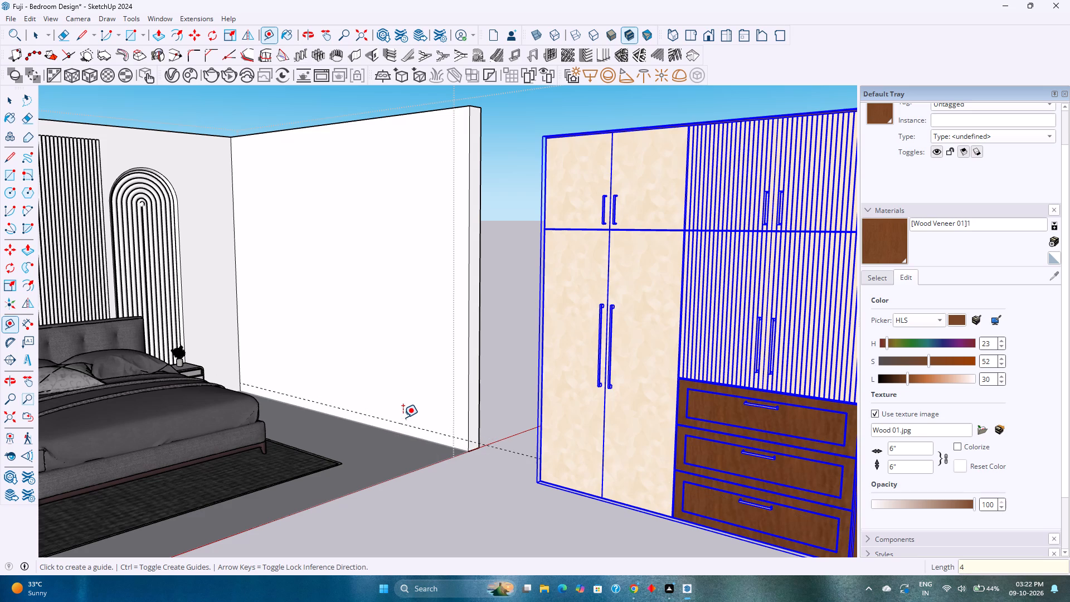
pyautogui.scroll(-3, 376, 406)
pyautogui.moveTo(363, 341); pyautogui.dragTo(454, 430, button='middle')
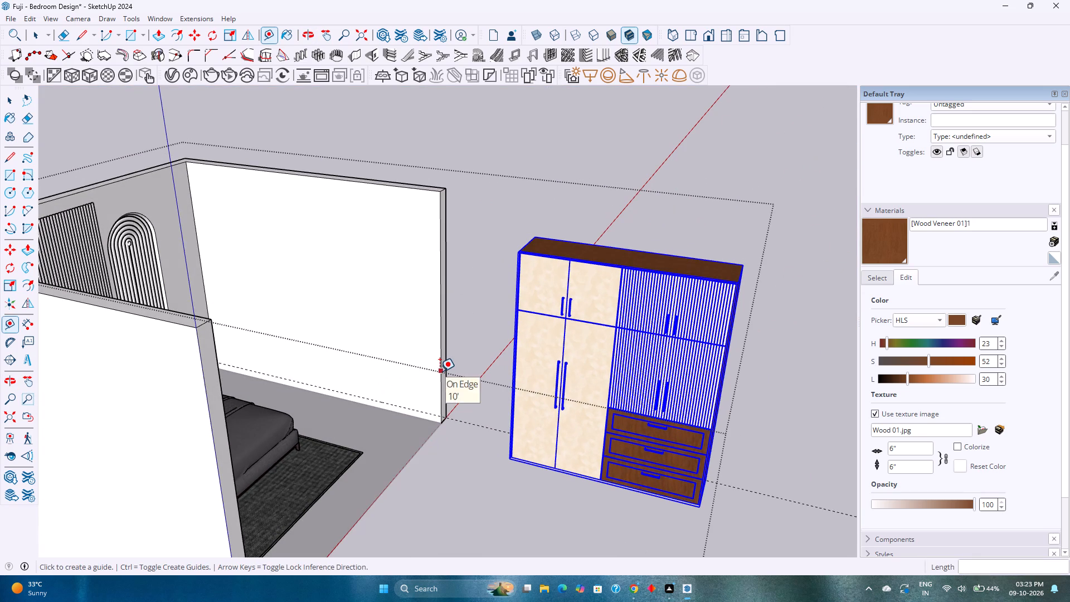
pyautogui.press('space')
# Move the wardrobe into the room by its rear bottom corner, 15' 8 5/8" along the green axis, with back edges displayed, against the headboard wall.
pyautogui.moveTo(456, 434); pyautogui.dragTo(702, 498, button='middle')
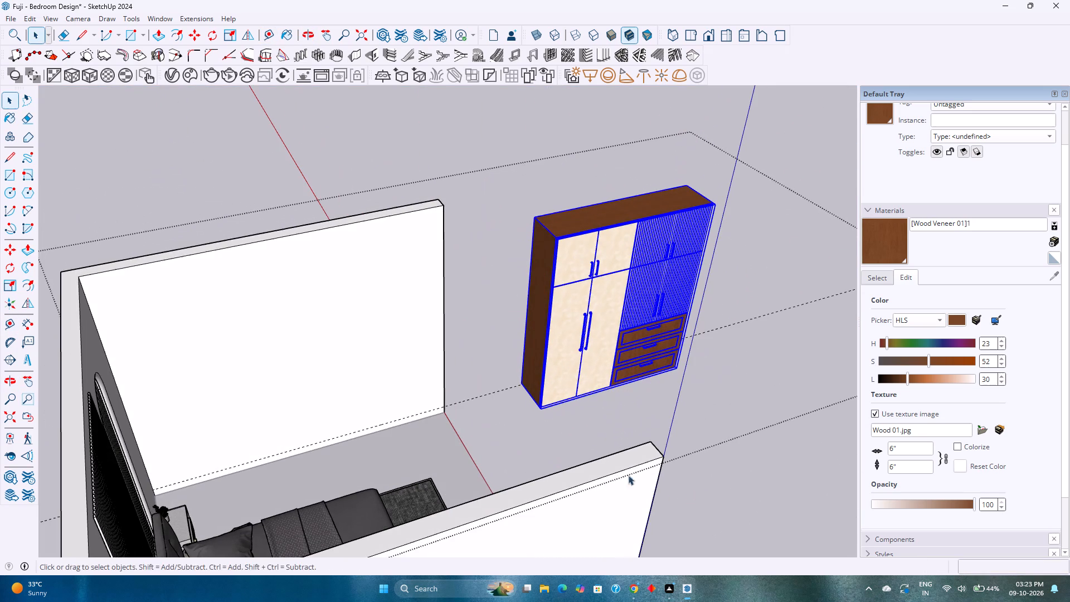
pyautogui.press('m')
pyautogui.scroll(2, 524, 388)
pyautogui.click(523, 386)
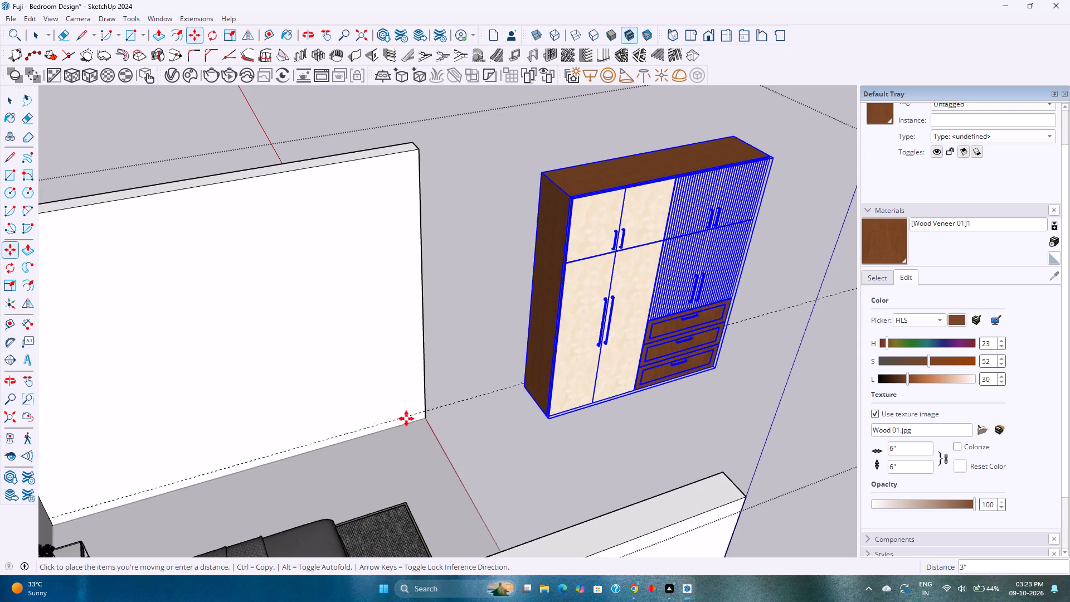
pyautogui.scroll(-1, 218, 435)
pyautogui.keyDown('shift'); pyautogui.moveTo(218, 435); pyautogui.dragTo(469, 411, button='middle'); pyautogui.keyUp('shift')
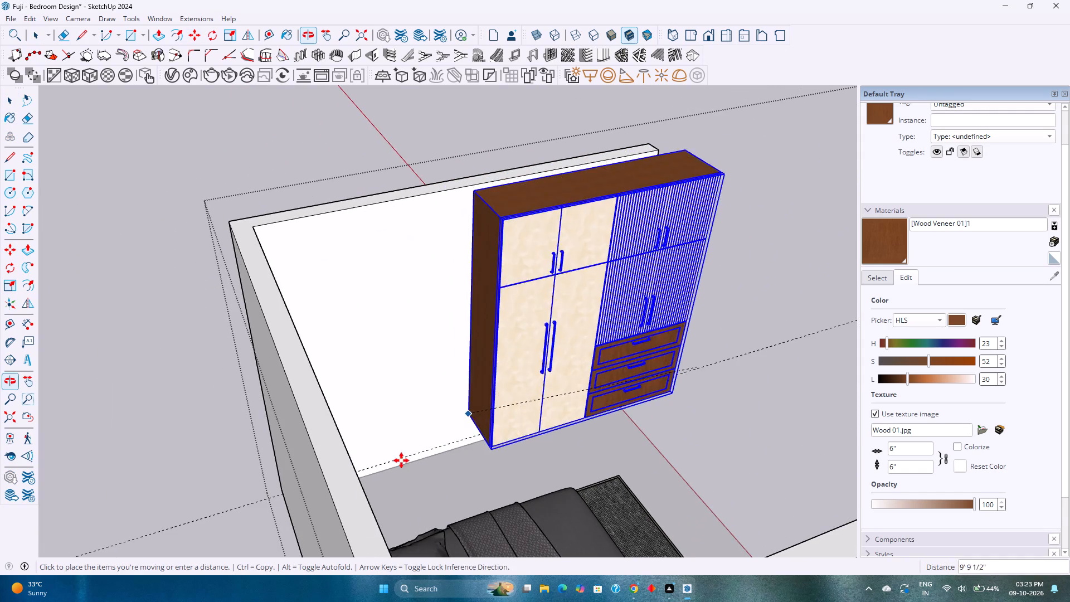
pyautogui.scroll(4, 400, 460)
pyautogui.moveTo(394, 464); pyautogui.dragTo(327, 484, button='middle')
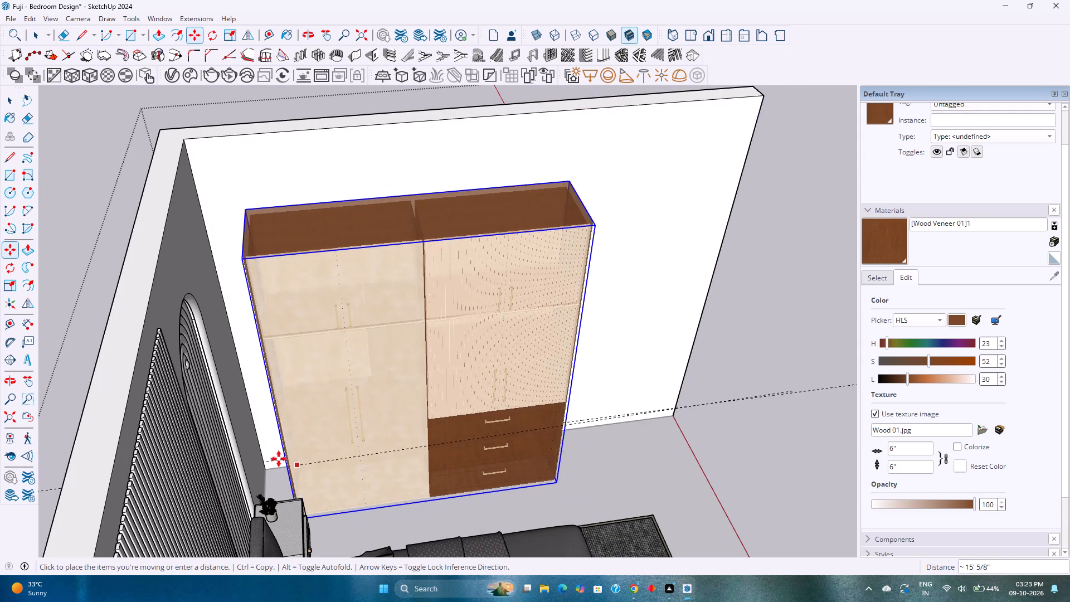
pyautogui.press('k')
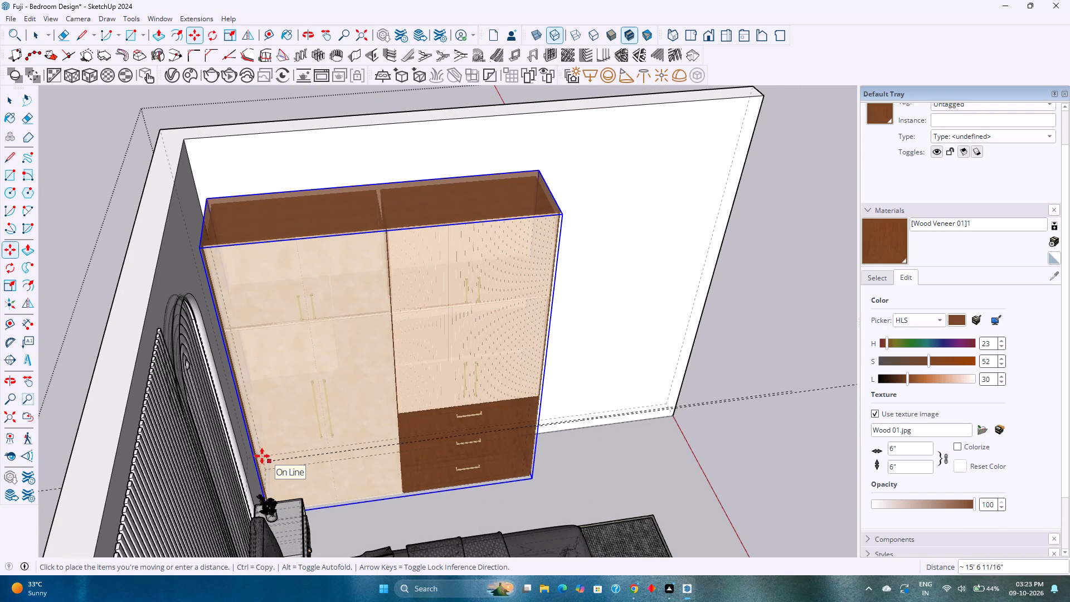
pyautogui.scroll(12, 259, 454)
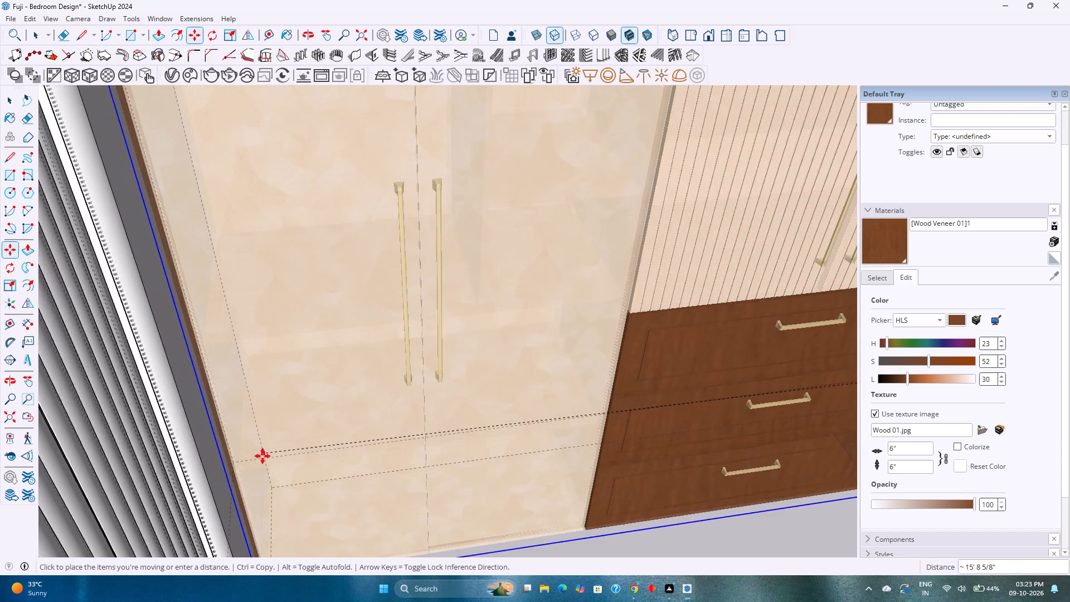
pyautogui.scroll(3, 262, 456)
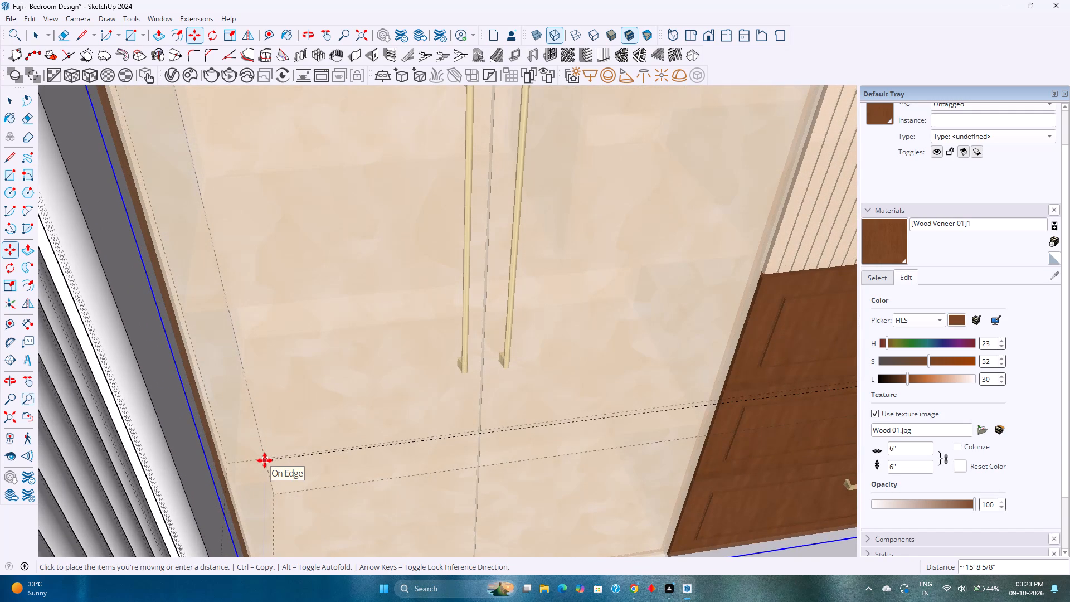
pyautogui.press('Left')
pyautogui.scroll(2, 267, 472)
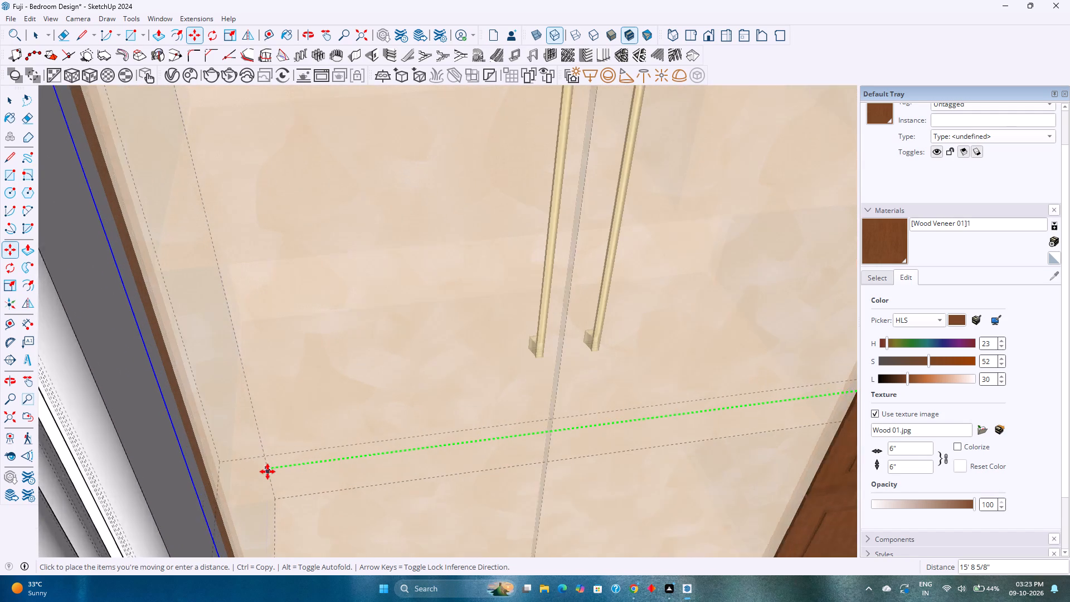
pyautogui.scroll(4, 267, 472)
pyautogui.moveTo(267, 472); pyautogui.dragTo(242, 403, button='middle')
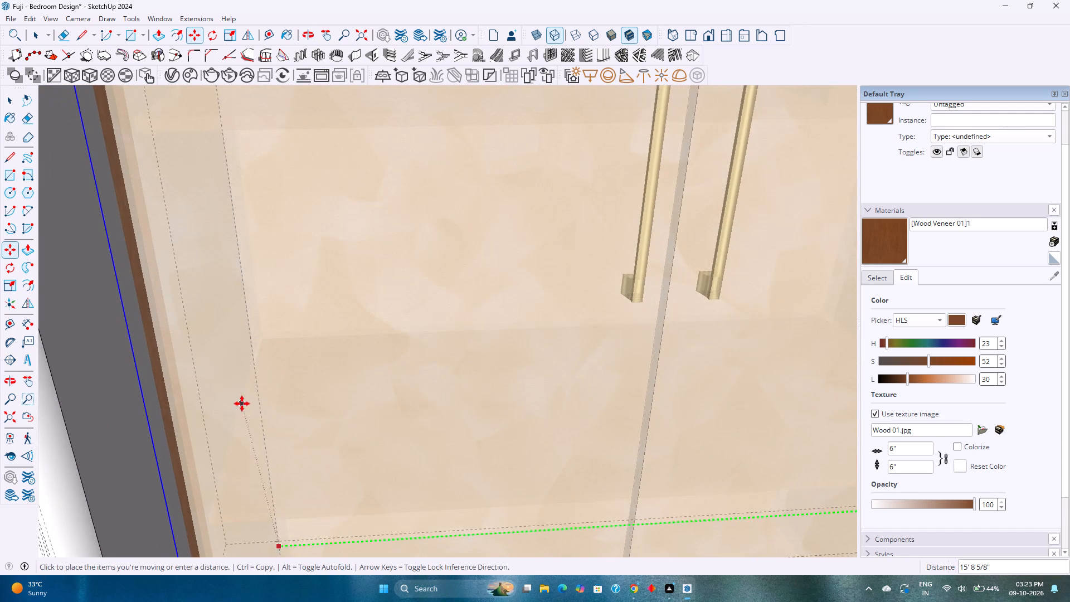
pyautogui.scroll(-5, 242, 404)
pyautogui.keyDown('shift'); pyautogui.moveTo(291, 490); pyautogui.dragTo(251, 453, button='middle'); pyautogui.keyUp('shift')
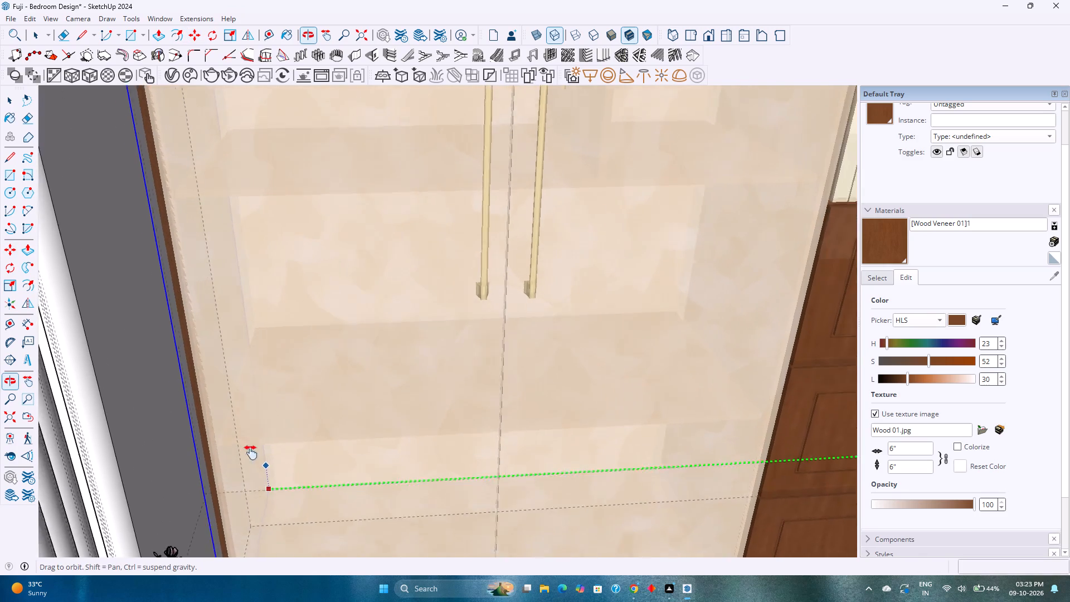
pyautogui.keyDown('shift'); pyautogui.moveTo(251, 453); pyautogui.dragTo(213, 402, button='middle'); pyautogui.keyUp('shift')
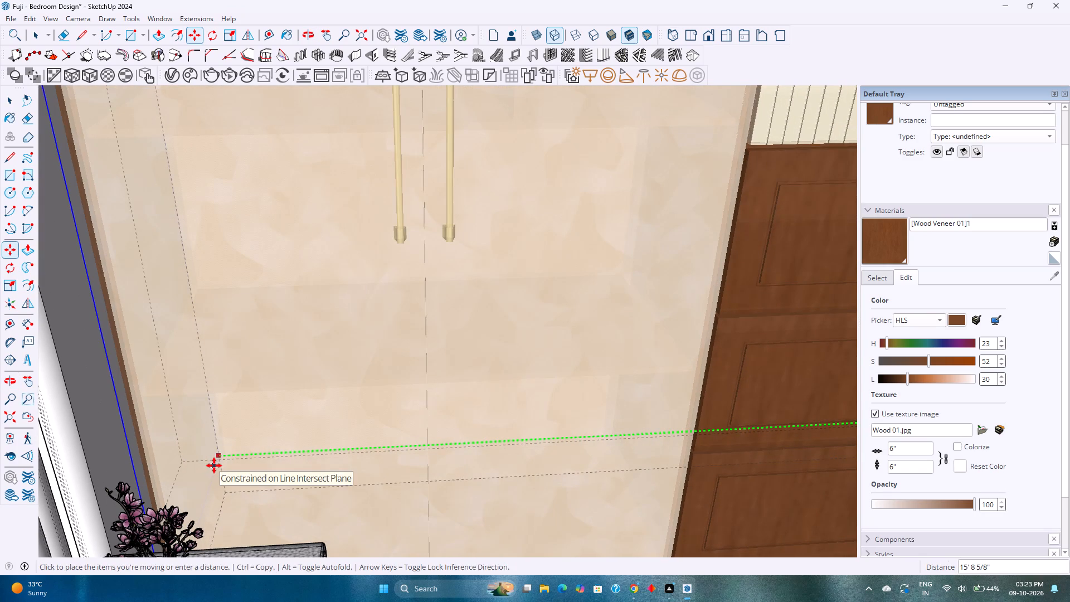
pyautogui.click(214, 465)
# Hide the back edges, lower the wardrobe about 5/8" so its rear bottom corner meets the guide, and clear the selection.
pyautogui.scroll(3, 228, 472)
pyautogui.moveTo(266, 472); pyautogui.dragTo(140, 428, button='middle')
pyautogui.scroll(-6, 148, 414)
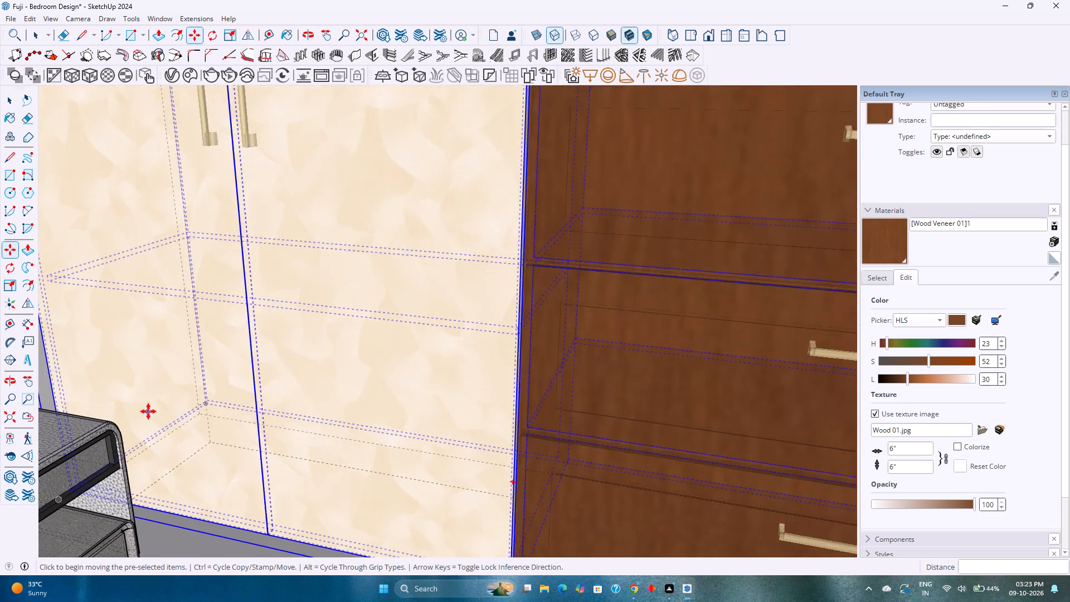
pyautogui.scroll(-15, 148, 411)
pyautogui.moveTo(449, 459); pyautogui.dragTo(339, 433, button='middle')
pyautogui.press('k')
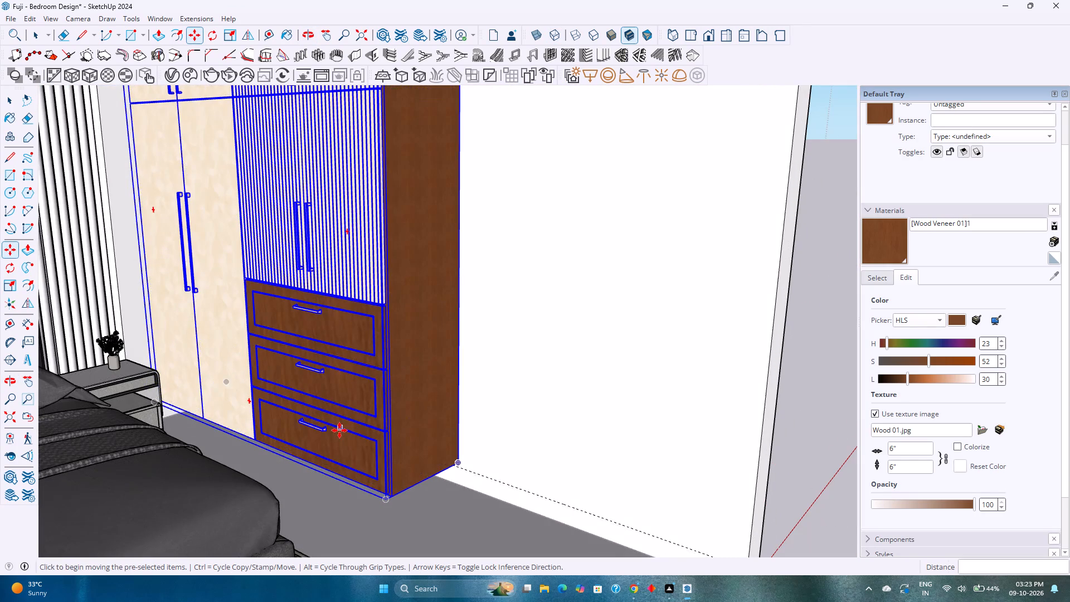
pyautogui.scroll(14, 464, 474)
pyautogui.moveTo(461, 464); pyautogui.dragTo(452, 419, button='middle')
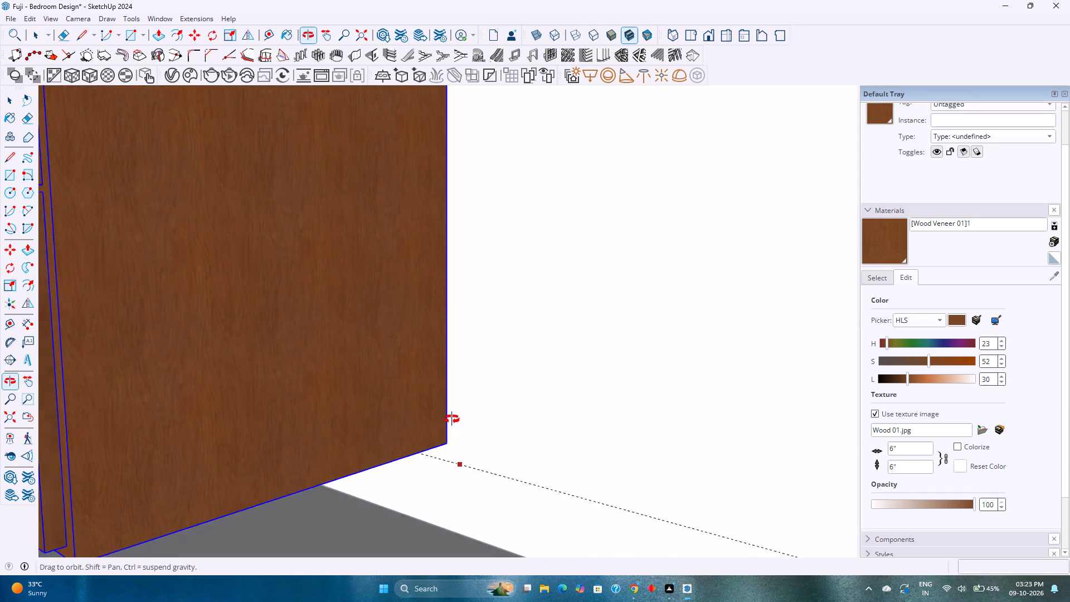
pyautogui.moveTo(452, 419); pyautogui.dragTo(450, 414, button='middle')
pyautogui.click(445, 443)
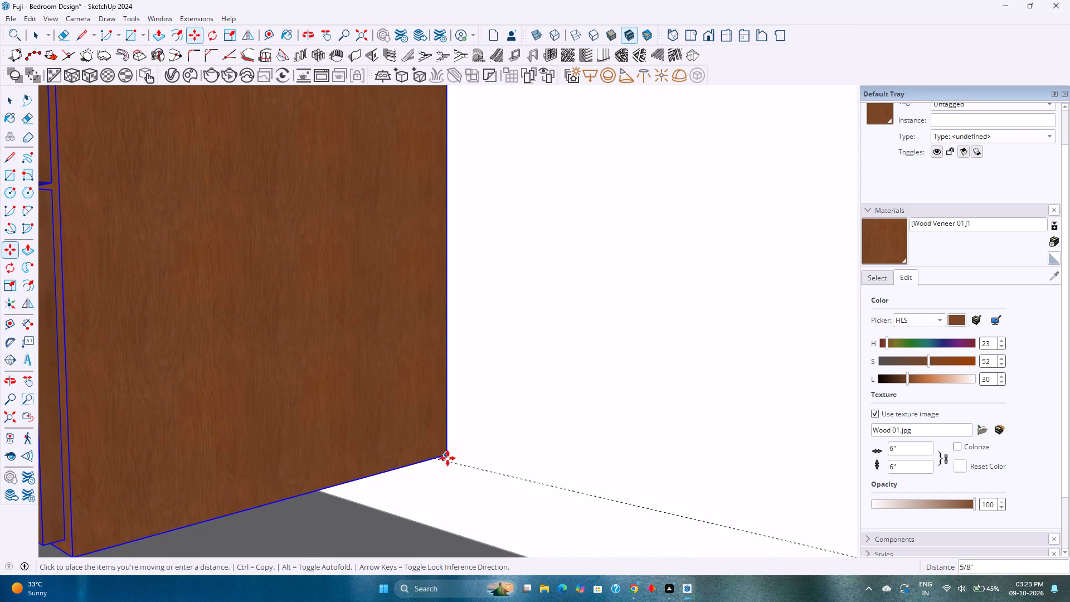
pyautogui.click(448, 459)
pyautogui.scroll(-10, 440, 419)
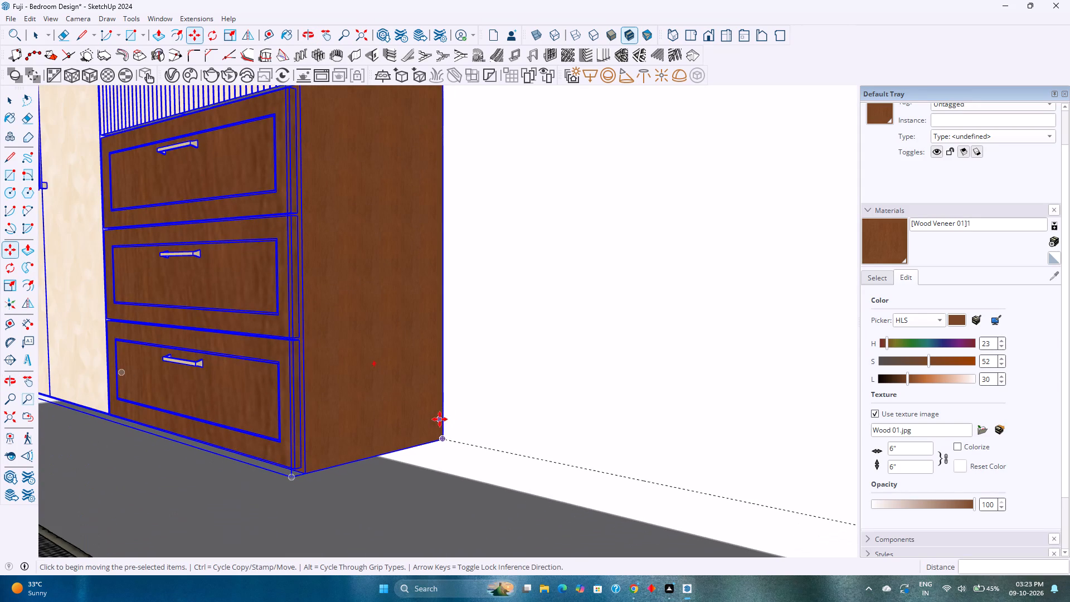
pyautogui.press('space')
pyautogui.press('Escape')
# Save the bedroom model with the wardrobe placed inside the room.
pyautogui.scroll(-5, 440, 419)
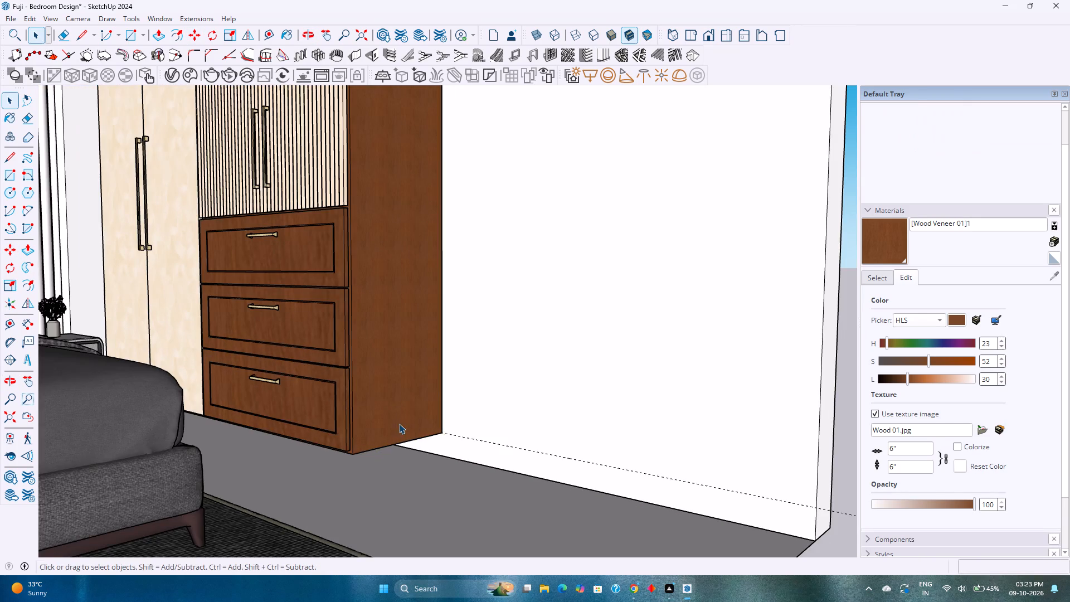
pyautogui.moveTo(399, 424); pyautogui.dragTo(480, 469, button='middle')
pyautogui.scroll(-7, 480, 469)
pyautogui.moveTo(480, 462); pyautogui.dragTo(379, 482, button='middle')
pyautogui.scroll(-2, 376, 467)
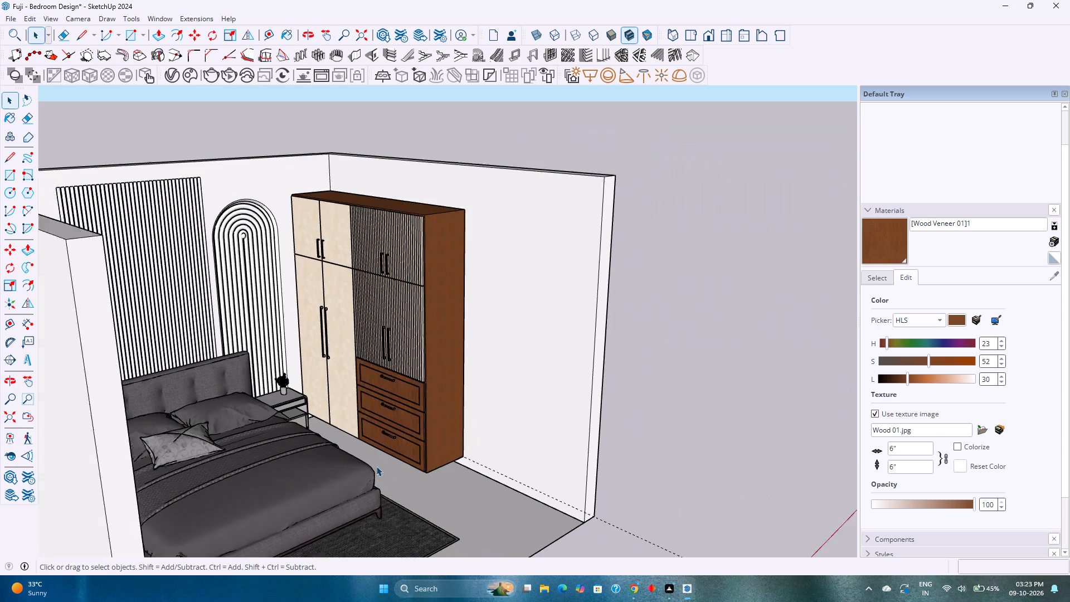
pyautogui.moveTo(390, 451); pyautogui.dragTo(297, 390, button='middle')
pyautogui.scroll(-1, 296, 387)
pyautogui.moveTo(296, 387); pyautogui.dragTo(375, 443, button='middle')
pyautogui.hotkey('ctrl', 's')
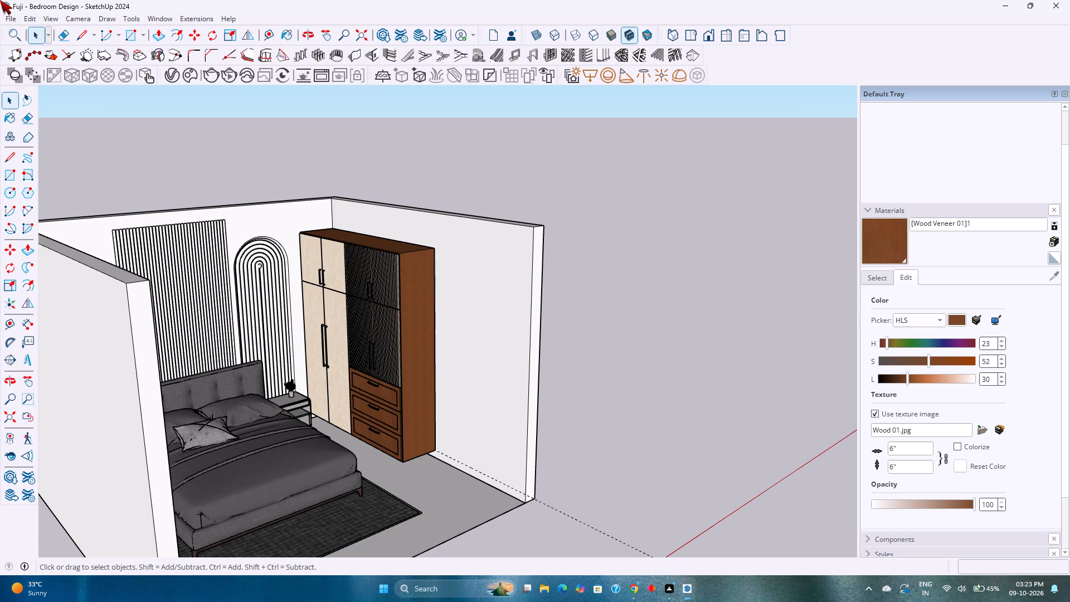
# Examine the wardrobe's placement beside the bed and where its base and drawers meet the wall and floor.
pyautogui.scroll(-1, 278, 254)
pyautogui.scroll(1, 223, 539)
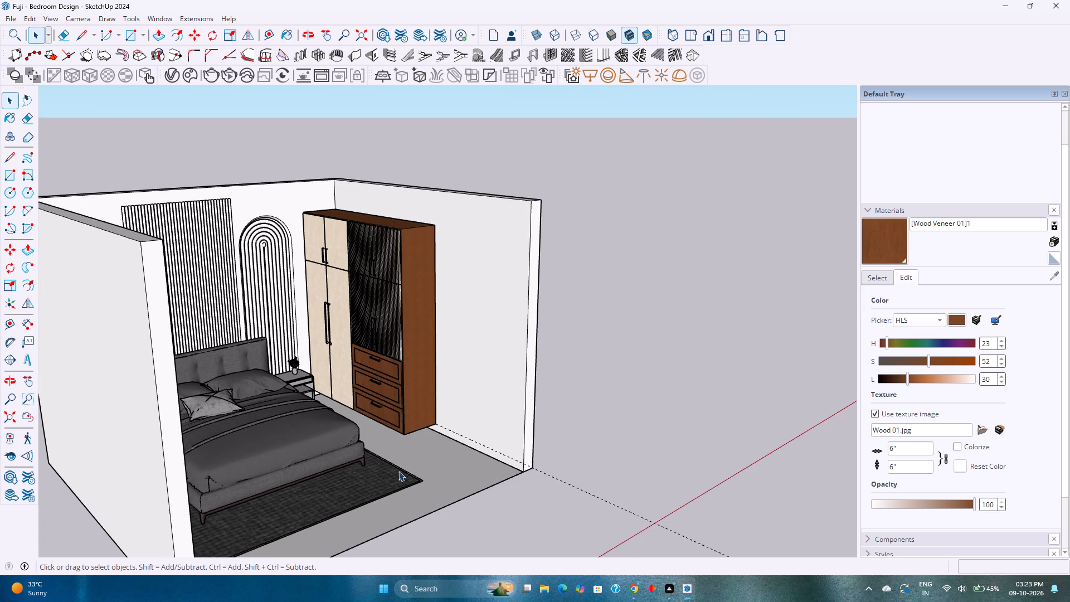
pyautogui.scroll(2, 414, 486)
pyautogui.moveTo(418, 487); pyautogui.dragTo(454, 582, button='middle')
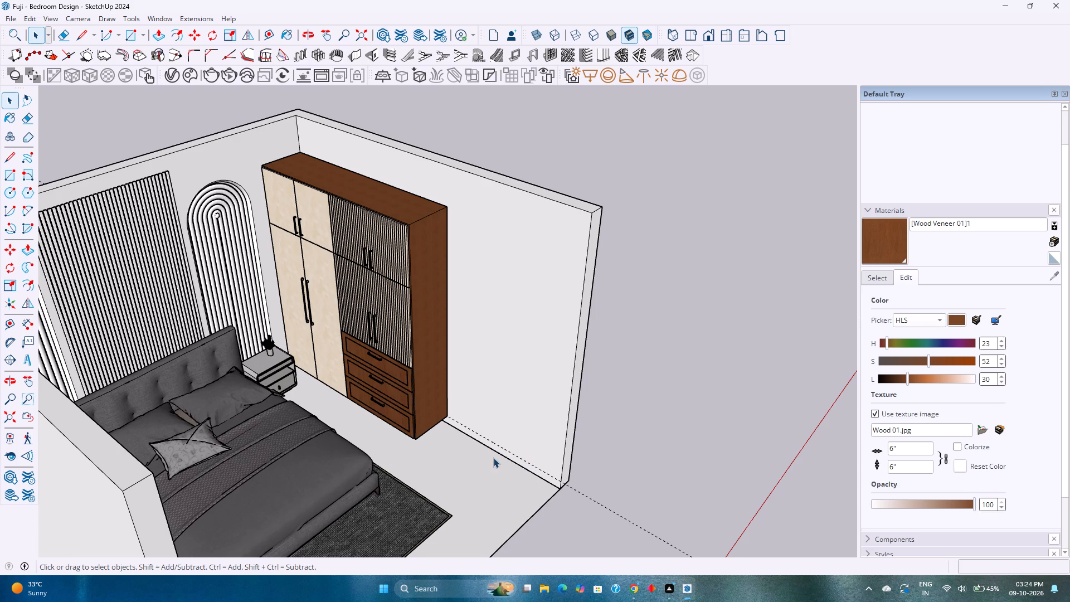
pyautogui.scroll(3, 445, 419)
pyautogui.moveTo(410, 421); pyautogui.dragTo(498, 424, button='middle')
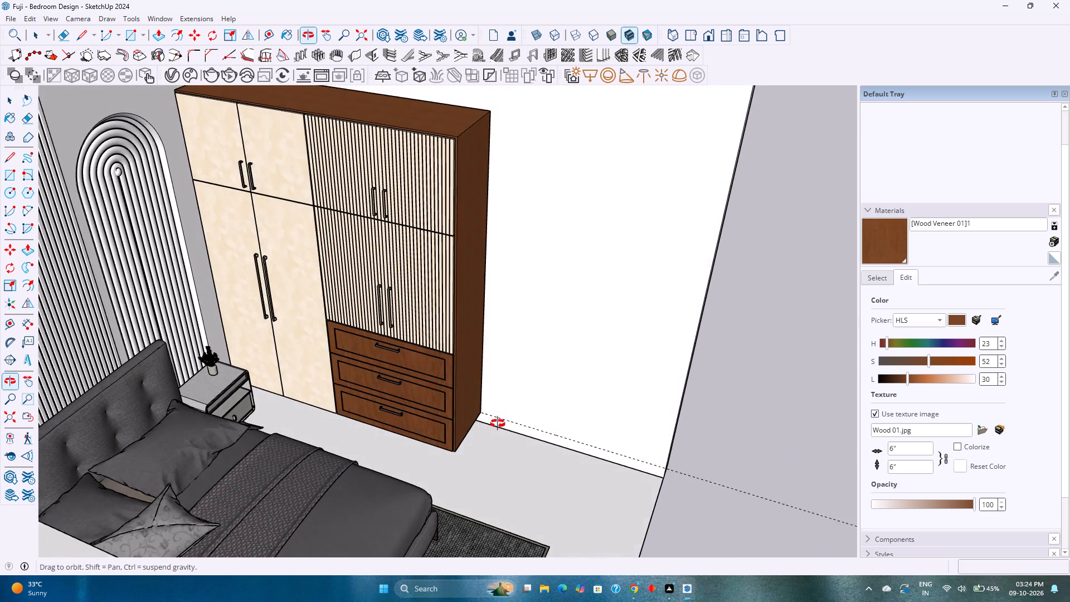
pyautogui.moveTo(498, 424); pyautogui.dragTo(501, 417, button='middle')
pyautogui.scroll(1, 490, 411)
pyautogui.scroll(3, 441, 429)
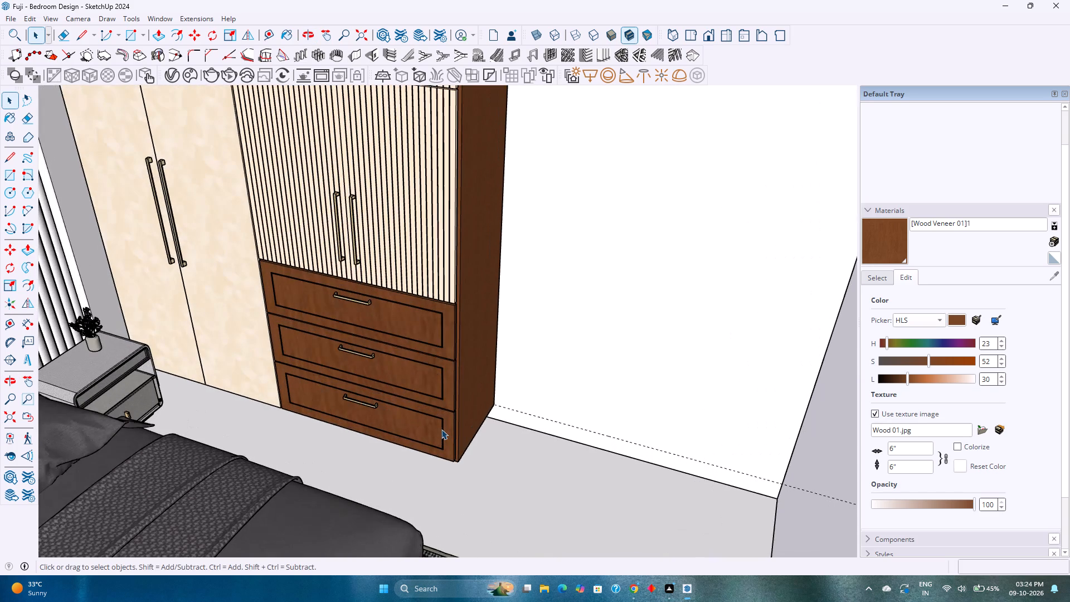
pyautogui.scroll(3, 441, 429)
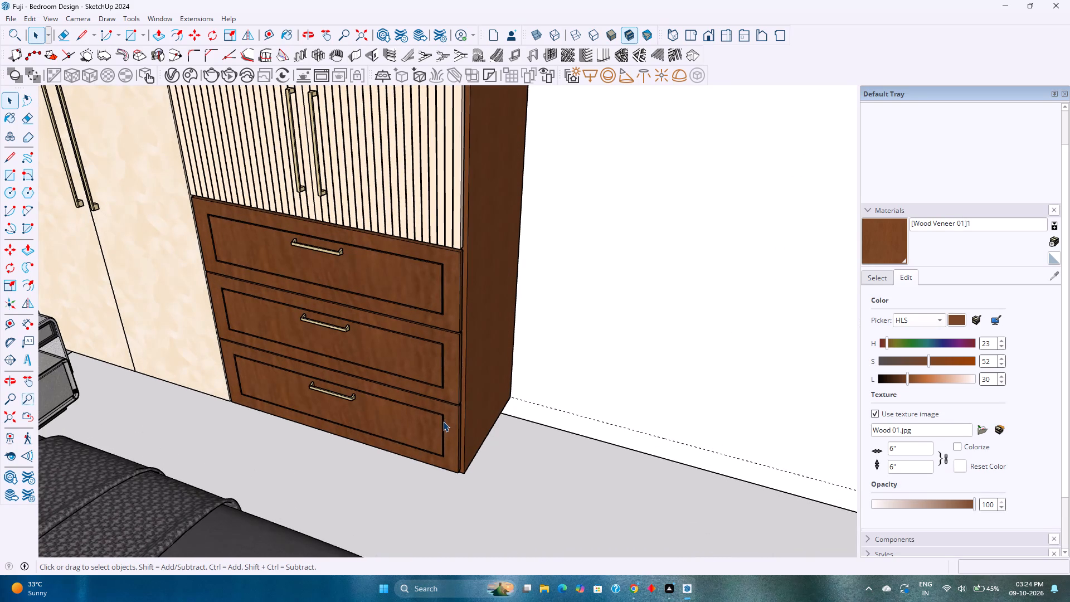
pyautogui.scroll(1, 453, 395)
pyautogui.scroll(-7, 453, 394)
# Open the room walls group for editing and place a guide level with the wardrobe's top, 8' 4" above the lower wall guide.
pyautogui.click(558, 357)
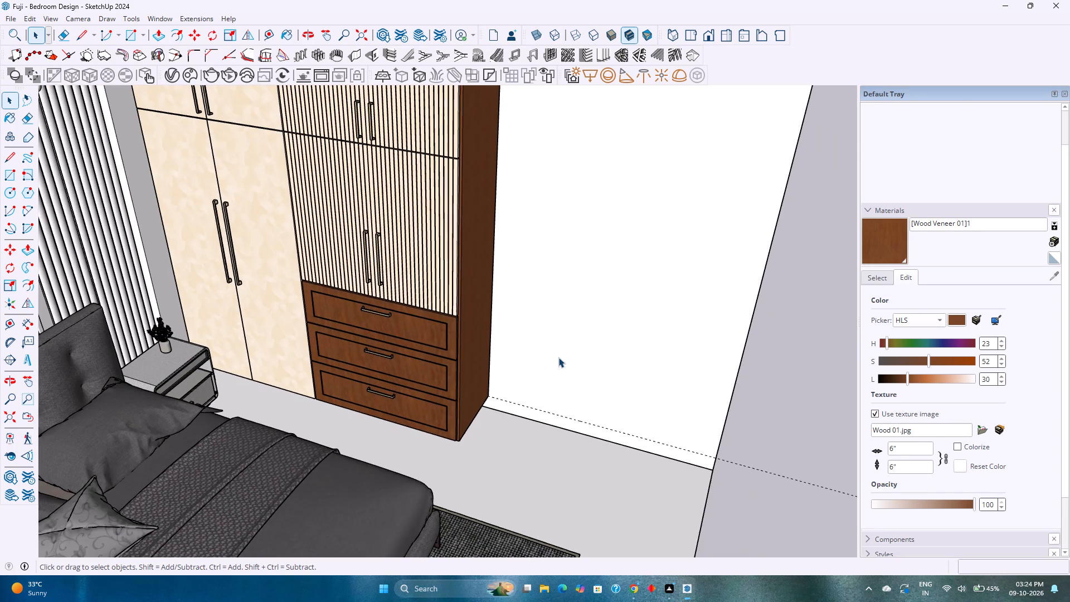
pyautogui.doubleClick(558, 357)
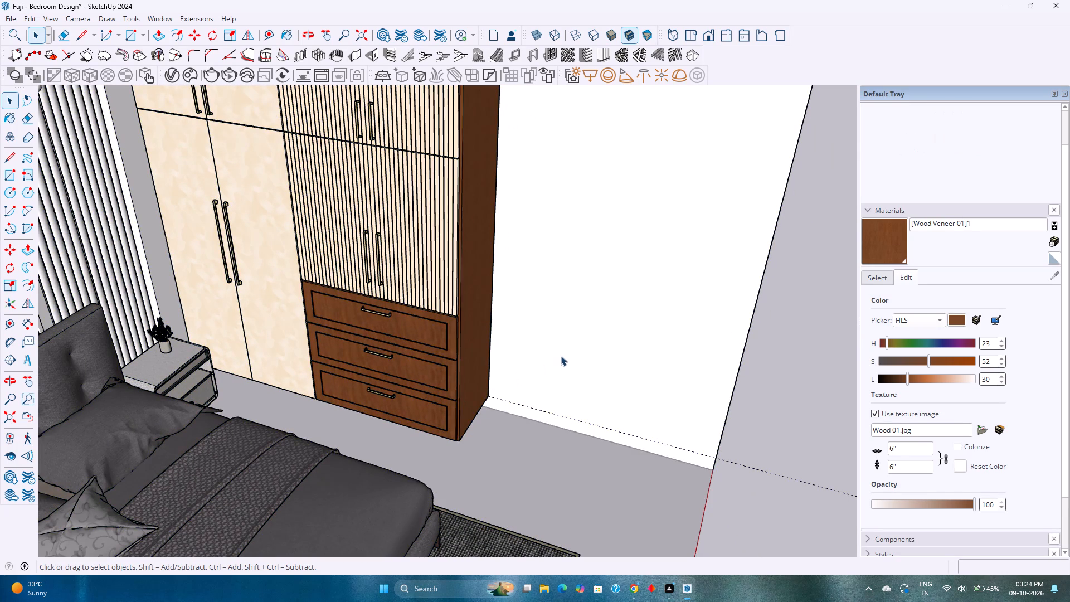
pyautogui.keyDown('shift'); pyautogui.moveTo(555, 351); pyautogui.dragTo(489, 459, button='middle'); pyautogui.keyUp('shift')
pyautogui.scroll(-1, 424, 343)
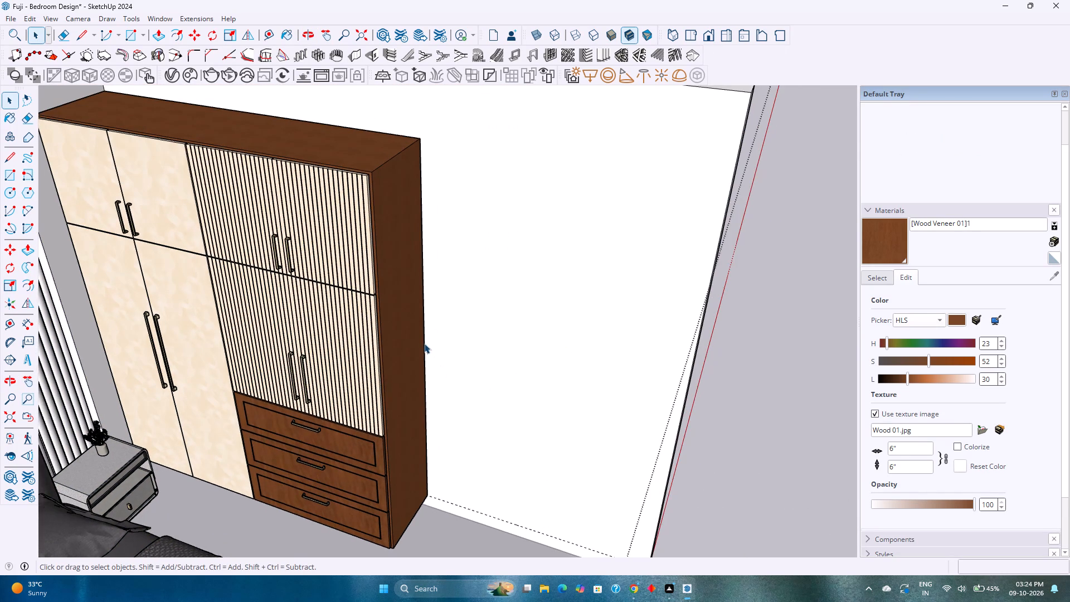
pyautogui.scroll(-1, 424, 343)
pyautogui.moveTo(424, 343); pyautogui.dragTo(462, 352, button='middle')
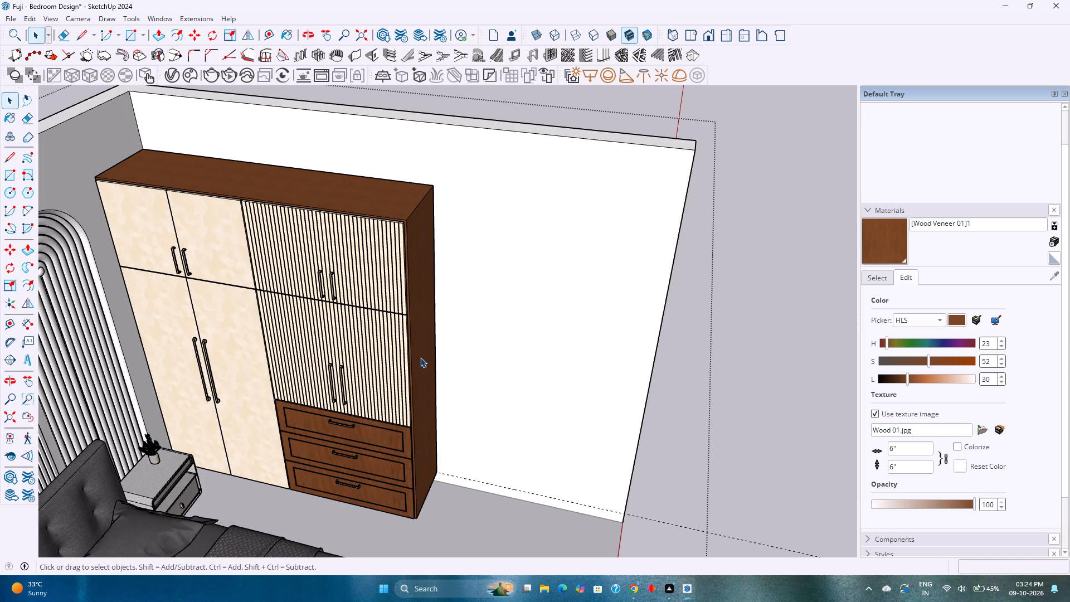
pyautogui.moveTo(422, 358); pyautogui.dragTo(304, 242, button='middle')
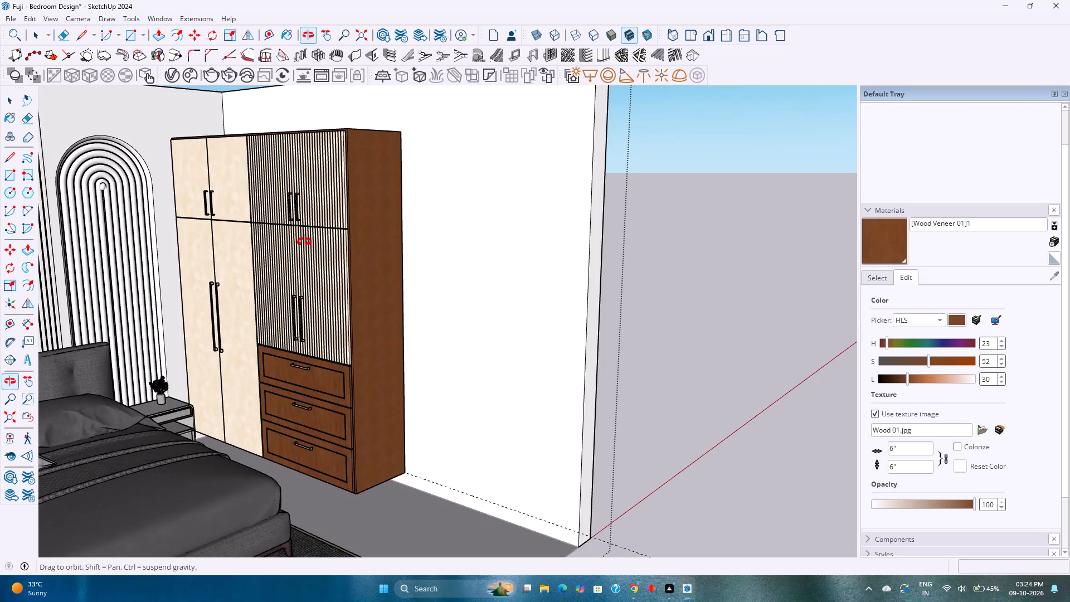
pyautogui.moveTo(304, 242); pyautogui.dragTo(314, 264, button='middle')
pyautogui.click(262, 35)
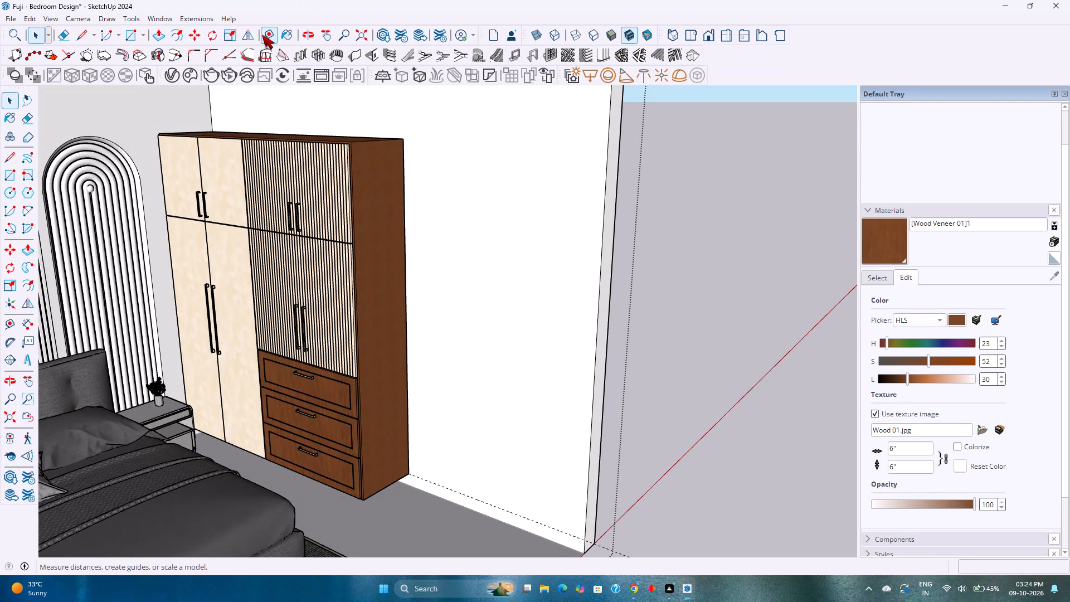
pyautogui.click(457, 491)
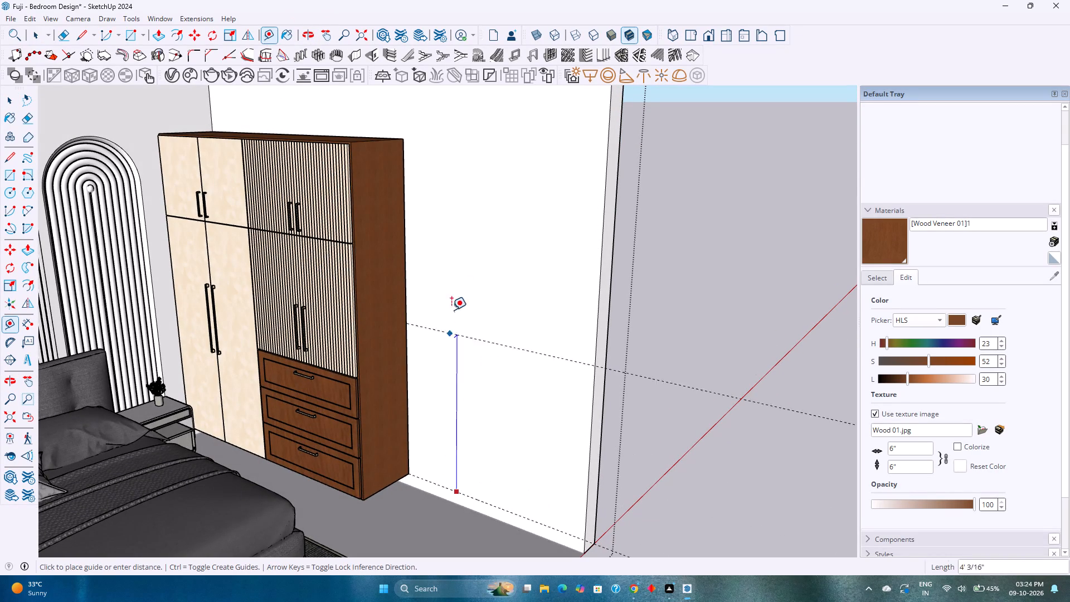
pyautogui.click(405, 140)
pyautogui.moveTo(344, 227); pyautogui.dragTo(365, 232, button='middle')
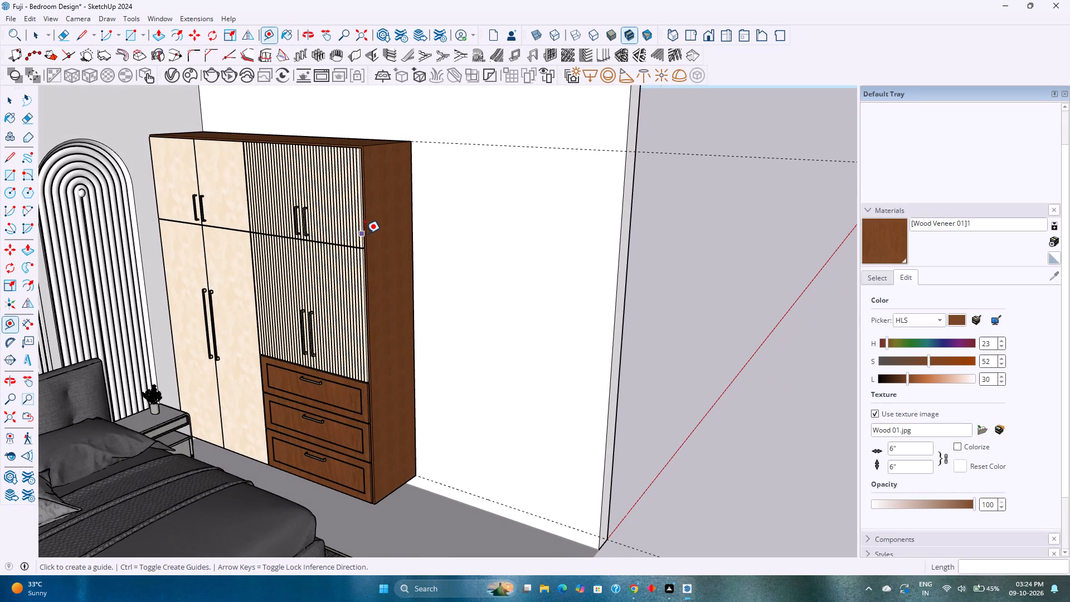
pyautogui.press('space')
# Draw an 8' 4" vertical line on the wall along the wardrobe's exposed rear edge, from top corner to bottom corner.
pyautogui.scroll(2, 371, 240)
pyautogui.moveTo(373, 240); pyautogui.dragTo(416, 264, button='middle')
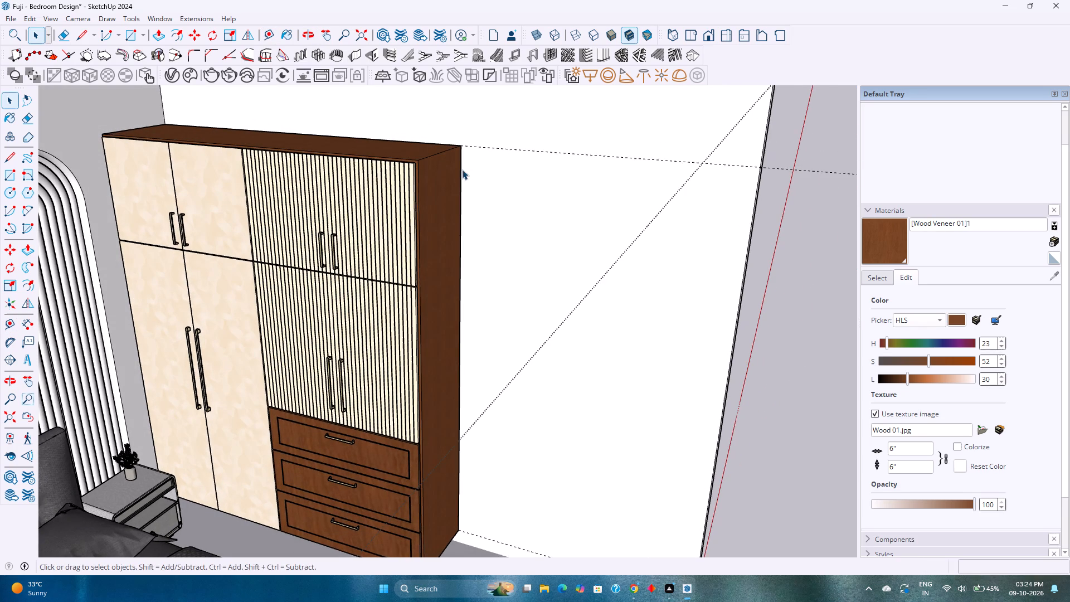
pyautogui.click(87, 37)
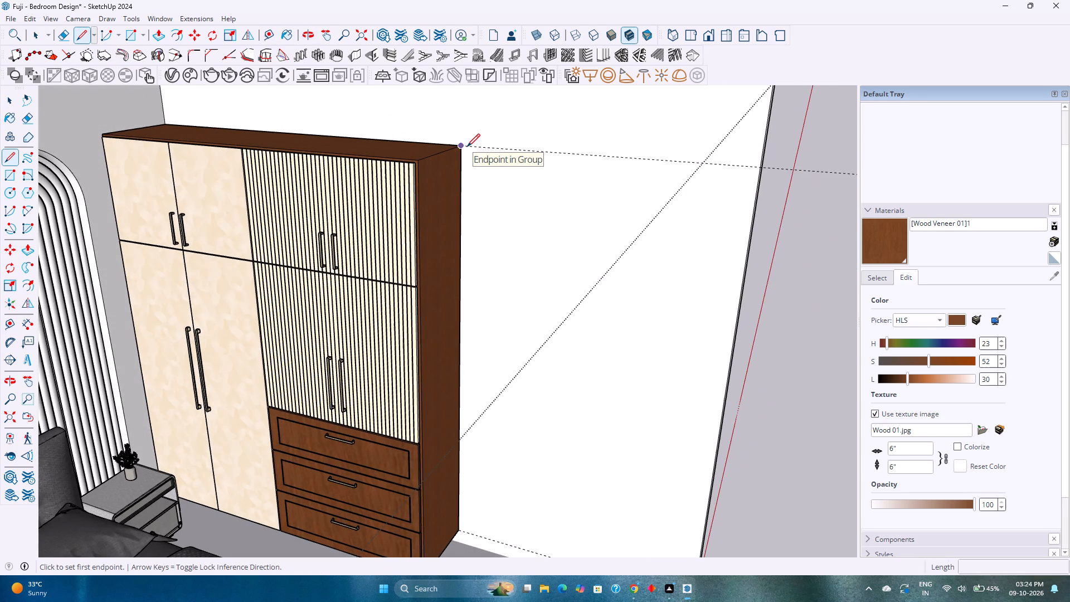
pyautogui.click(467, 147)
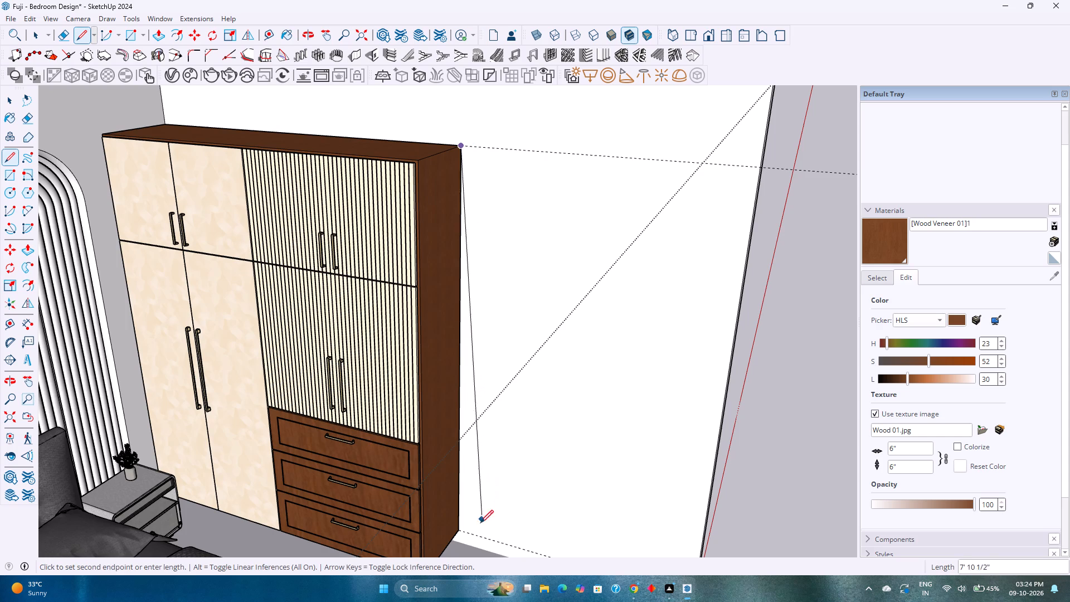
pyautogui.click(459, 532)
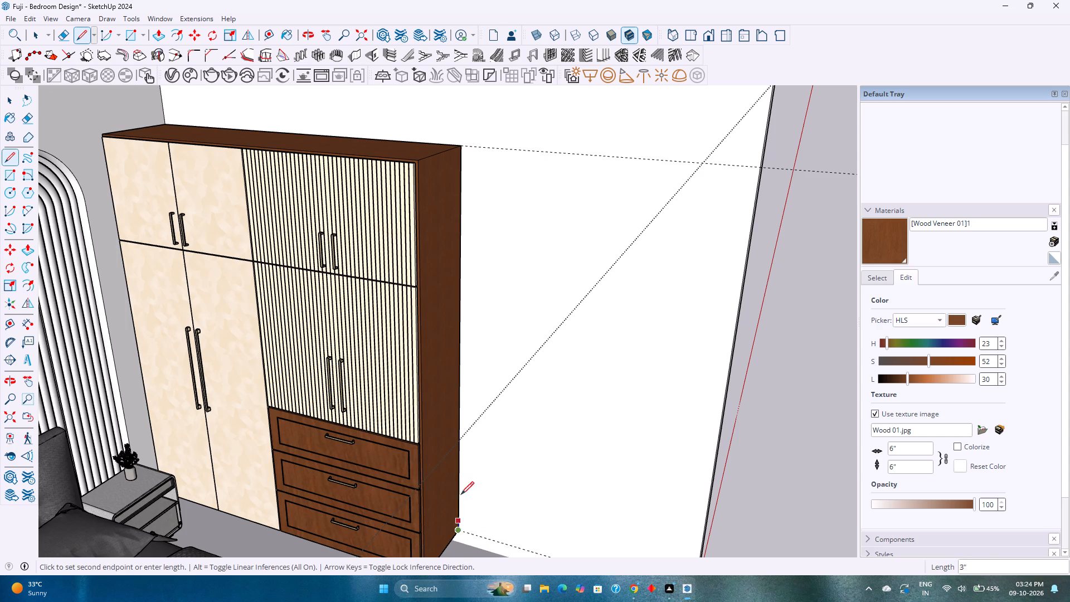
pyautogui.press('space')
# Copy the vertical line 1" along the wall, away from the wardrobe's side.
pyautogui.click(460, 377)
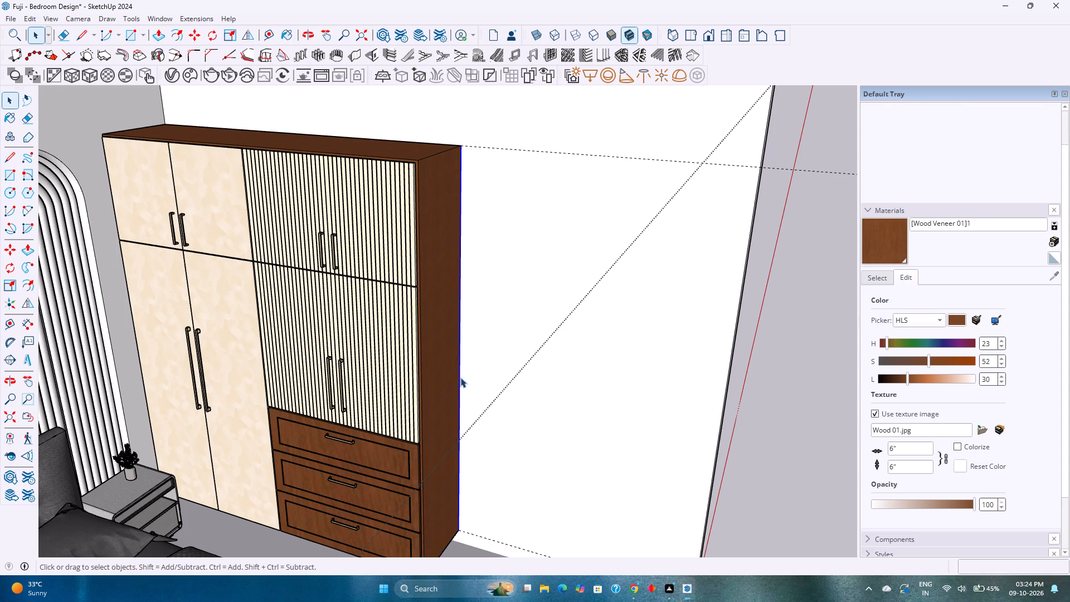
pyautogui.press('m')
pyautogui.click(460, 377)
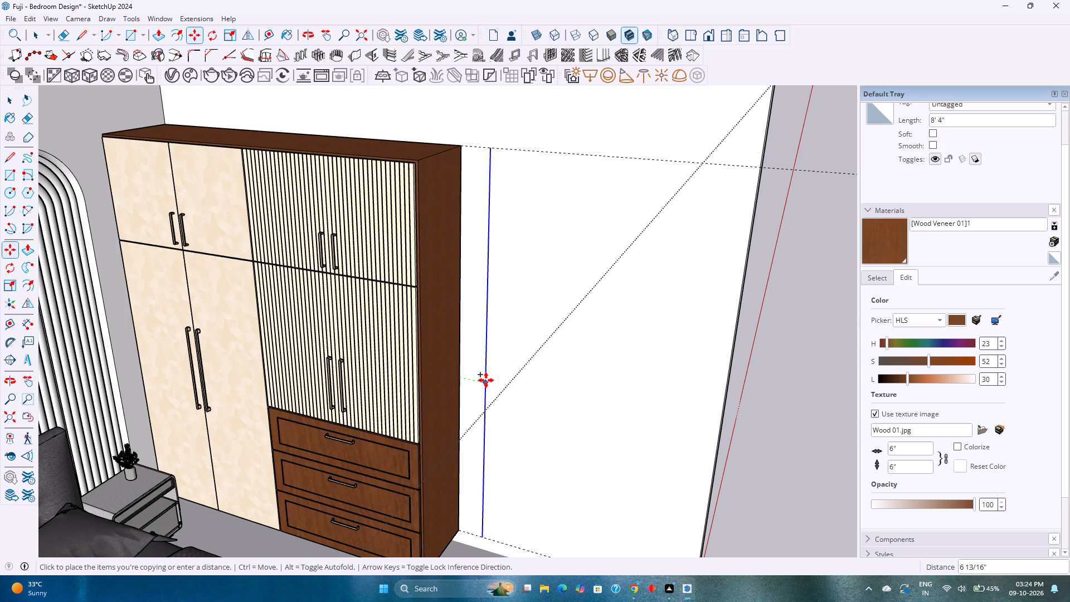
pyautogui.press('1')
pyautogui.press('Return')
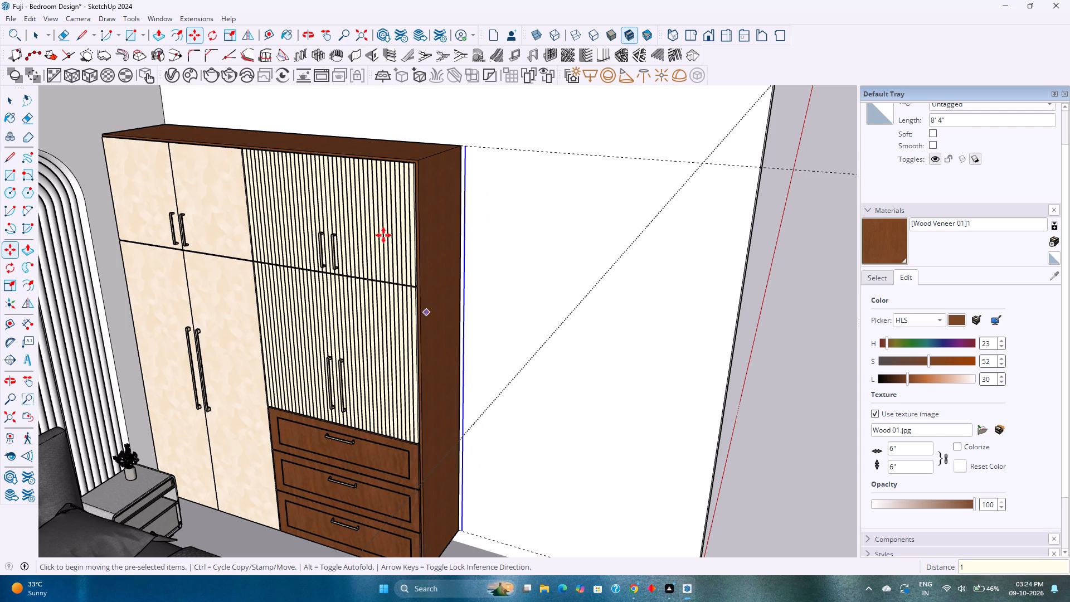
# Join the two vertical lines with short 1" lines at top and bottom to close a narrow strip beside the wardrobe.
pyautogui.press('l')
pyautogui.scroll(11, 464, 129)
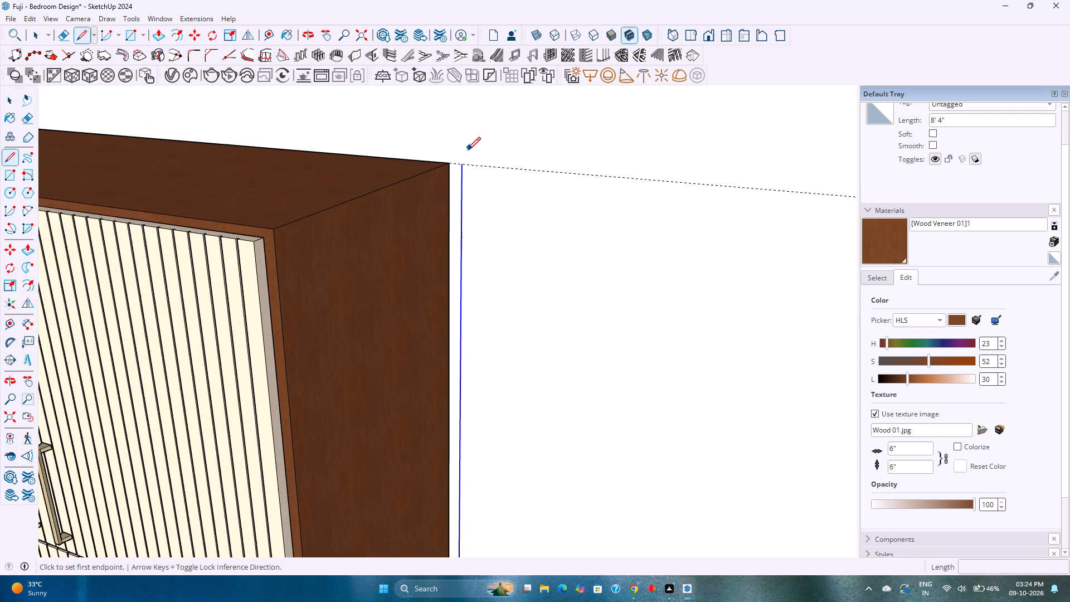
pyautogui.scroll(4, 468, 150)
pyautogui.click(464, 166)
pyautogui.click(450, 164)
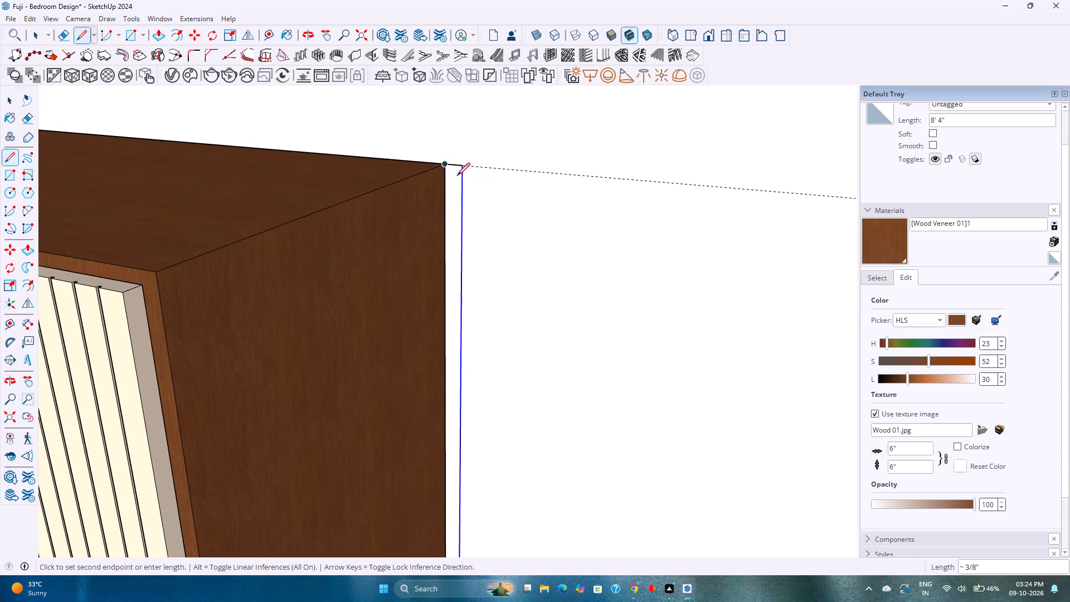
pyautogui.scroll(-13, 458, 177)
pyautogui.keyDown('shift'); pyautogui.moveTo(473, 256); pyautogui.dragTo(475, 197, button='middle'); pyautogui.keyUp('shift')
pyautogui.scroll(-6, 478, 193)
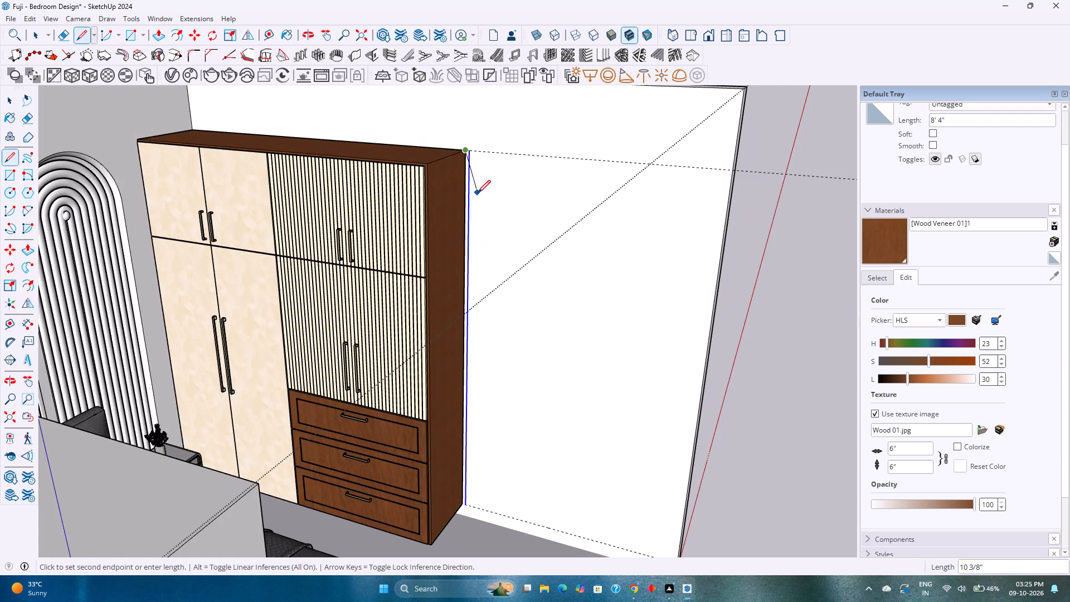
pyautogui.press('Escape')
pyautogui.scroll(-5, 464, 203)
pyautogui.scroll(11, 463, 421)
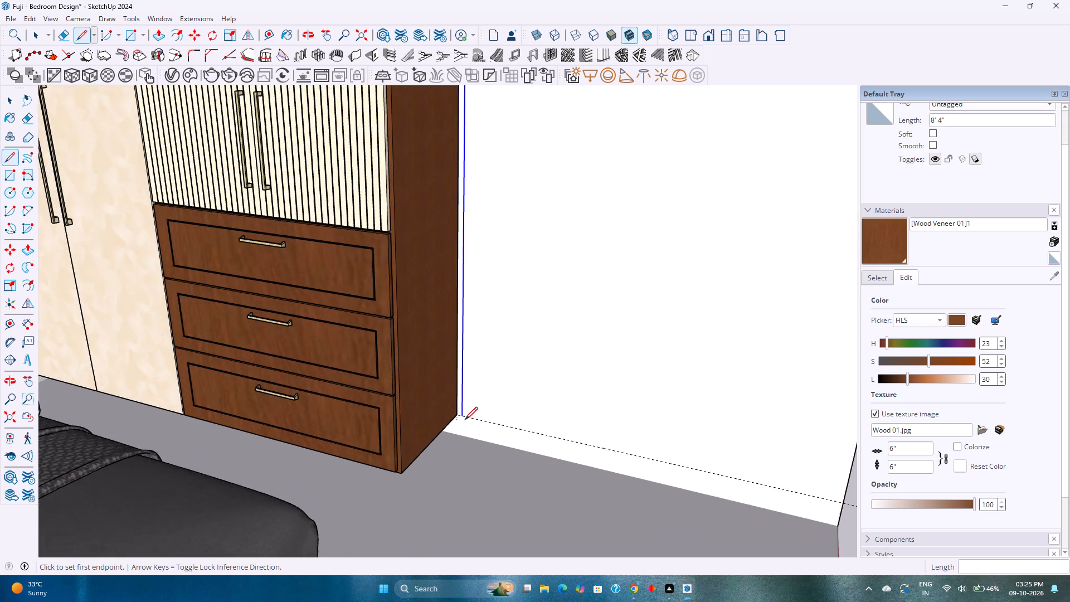
pyautogui.scroll(9, 465, 420)
pyautogui.click(466, 414)
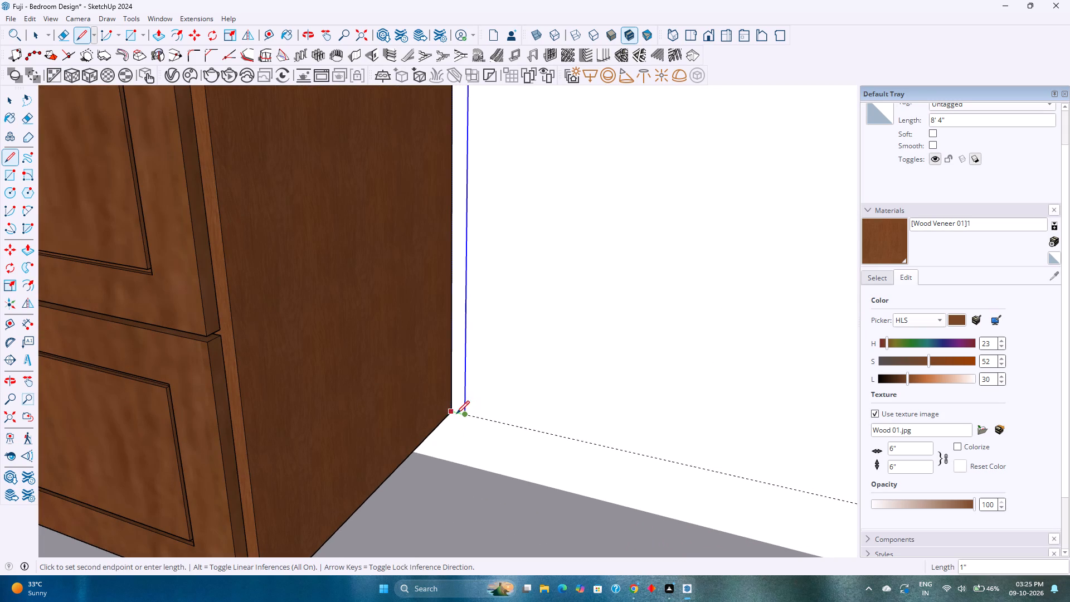
pyautogui.click(454, 412)
# Paint the narrow strip beside the wardrobe with the Wood Veneer 01 material.
pyautogui.click(878, 251)
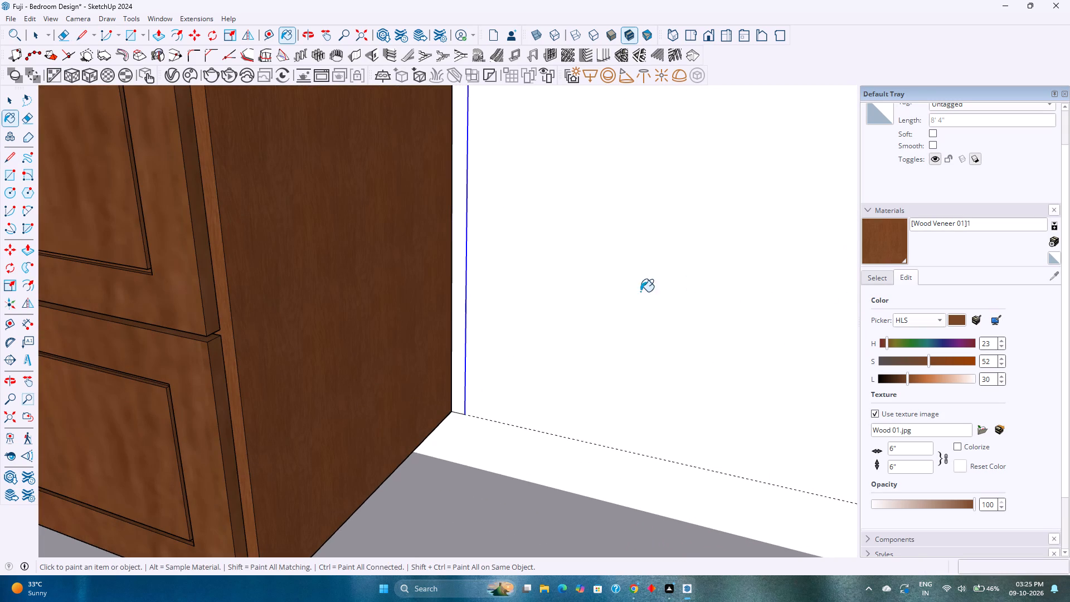
pyautogui.click(462, 319)
# Push/Pull the veneered strip out from the wall 1' 8 3/4", level with the drawer fronts, to form a side panel.
pyautogui.press('p')
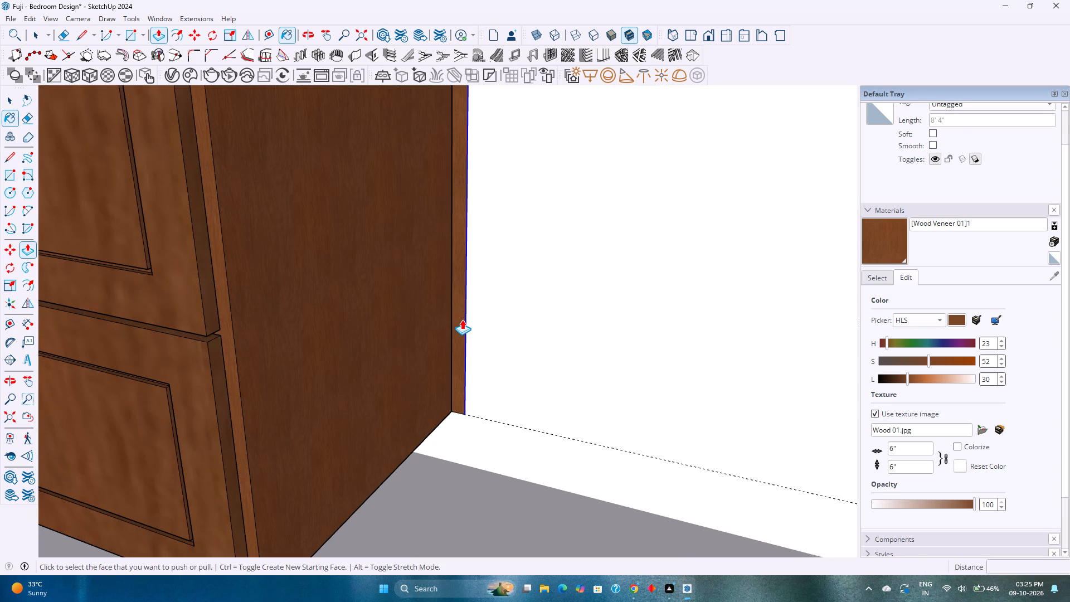
pyautogui.click(462, 319)
pyautogui.scroll(-9, 391, 369)
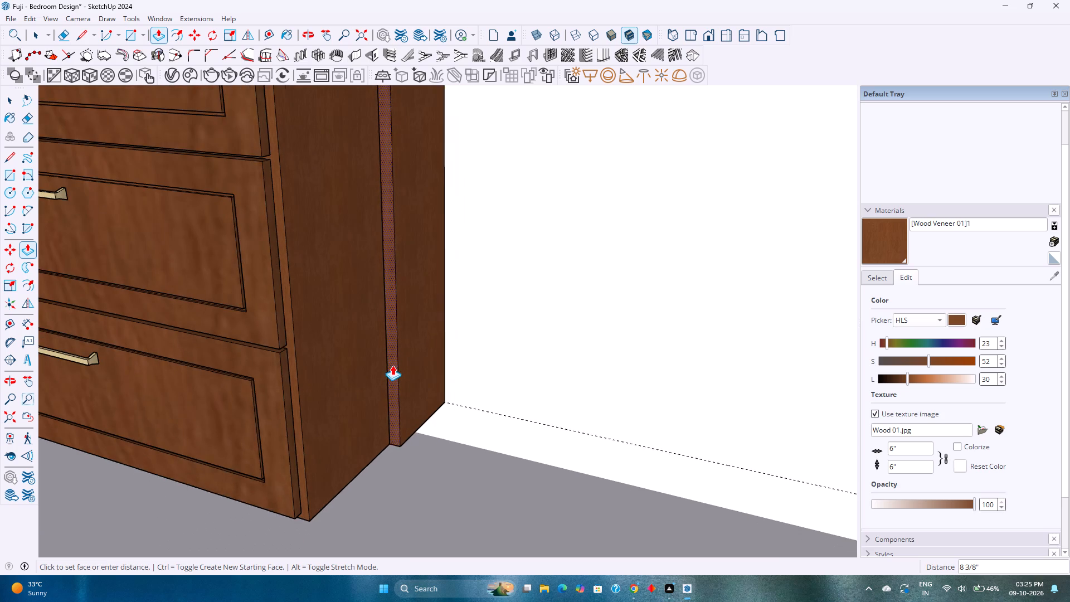
pyautogui.scroll(-9, 392, 365)
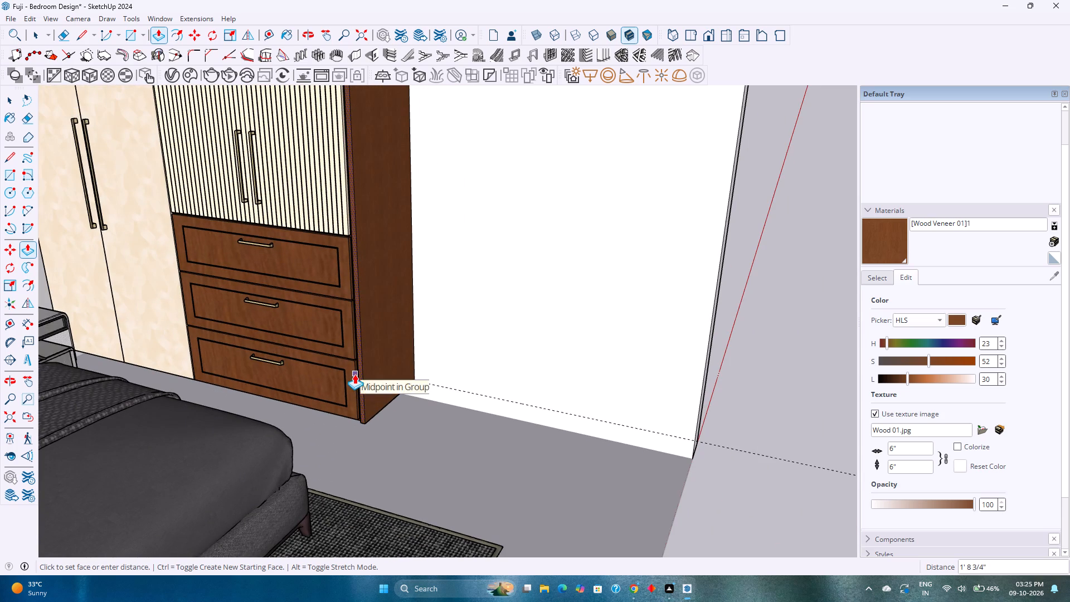
pyautogui.scroll(6, 348, 363)
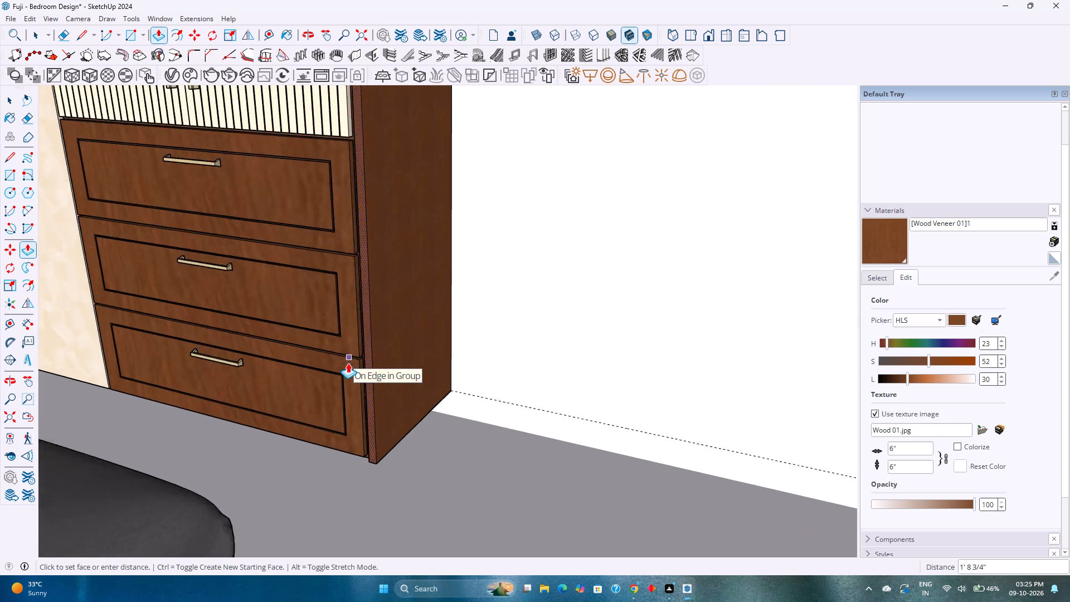
pyautogui.scroll(10, 348, 363)
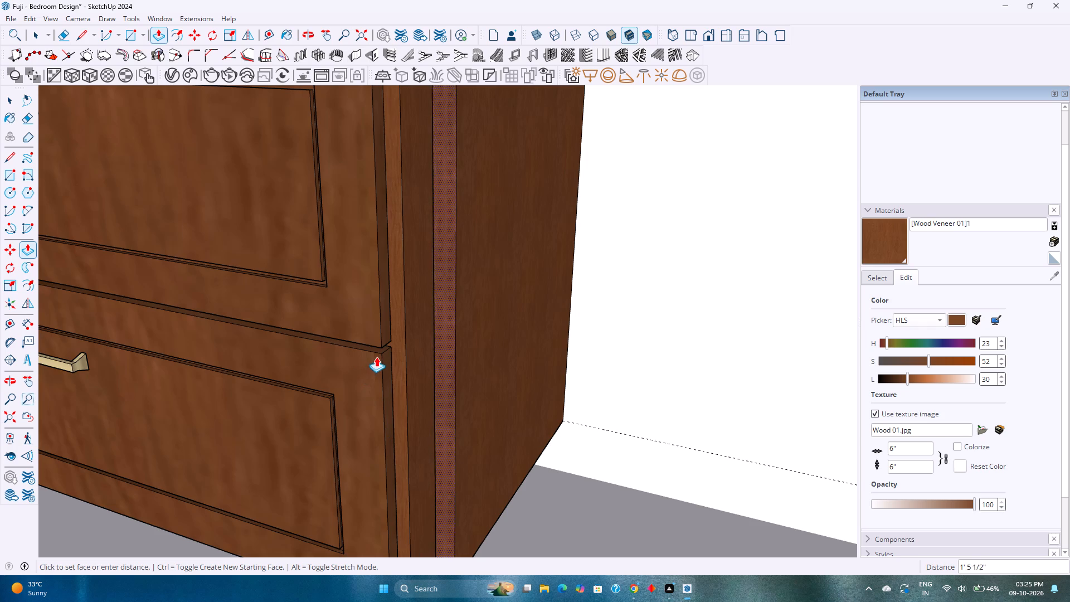
pyautogui.click(377, 355)
# Extend the side panel's bottom face 4" down to the bedroom floor with Push/Pull.
pyautogui.scroll(-5, 471, 383)
pyautogui.moveTo(477, 393); pyautogui.dragTo(442, 362, button='middle')
pyautogui.scroll(-1, 477, 396)
pyautogui.keyDown('shift'); pyautogui.moveTo(529, 457); pyautogui.dragTo(451, 377, button='middle'); pyautogui.keyUp('shift')
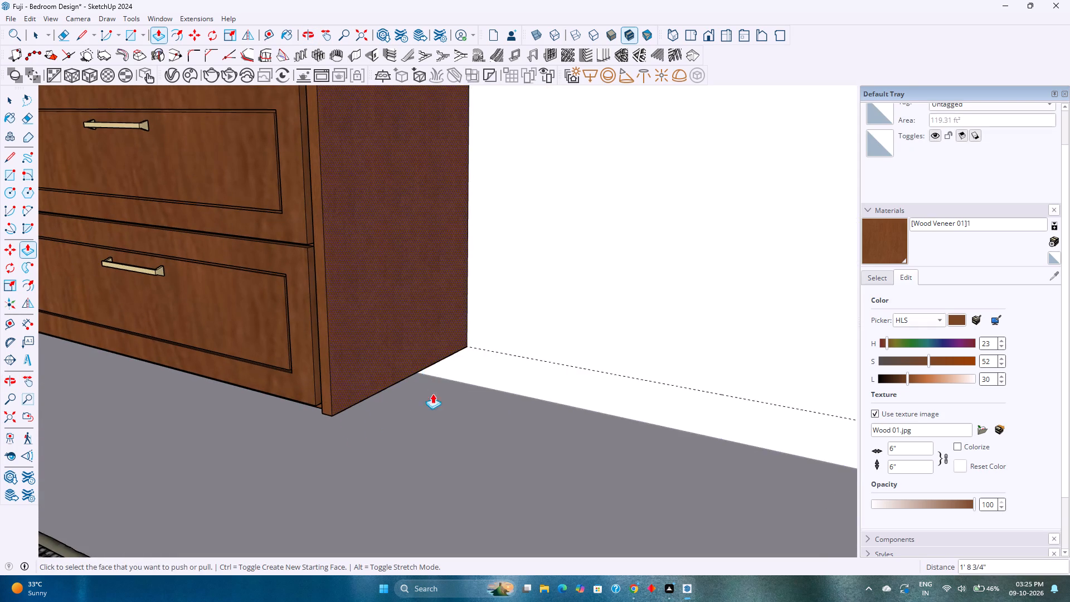
pyautogui.scroll(13, 332, 430)
pyautogui.moveTo(333, 419); pyautogui.dragTo(468, 331, button='middle')
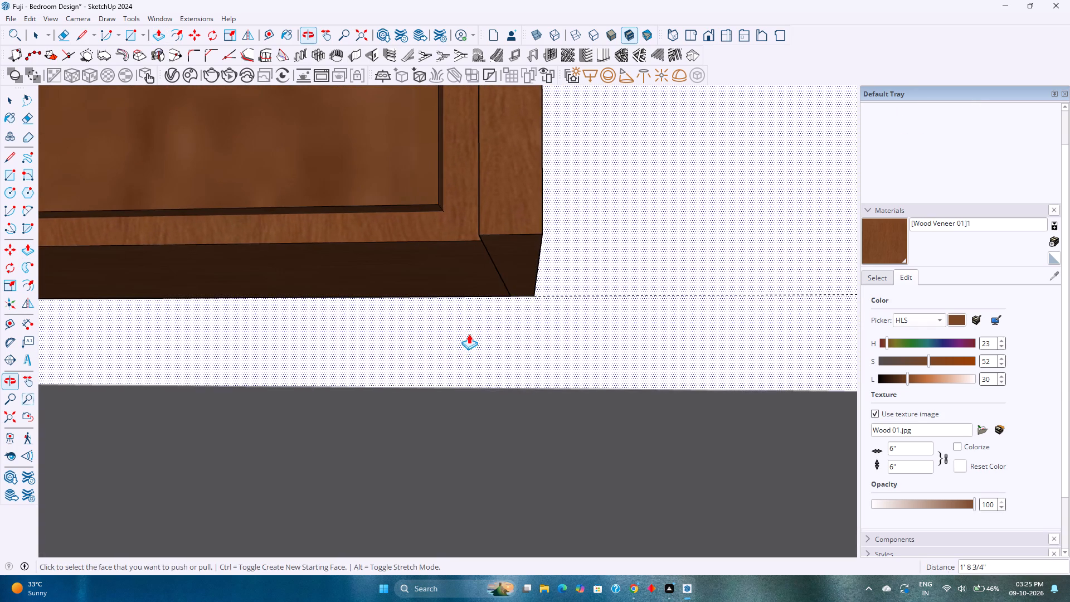
pyautogui.click(509, 260)
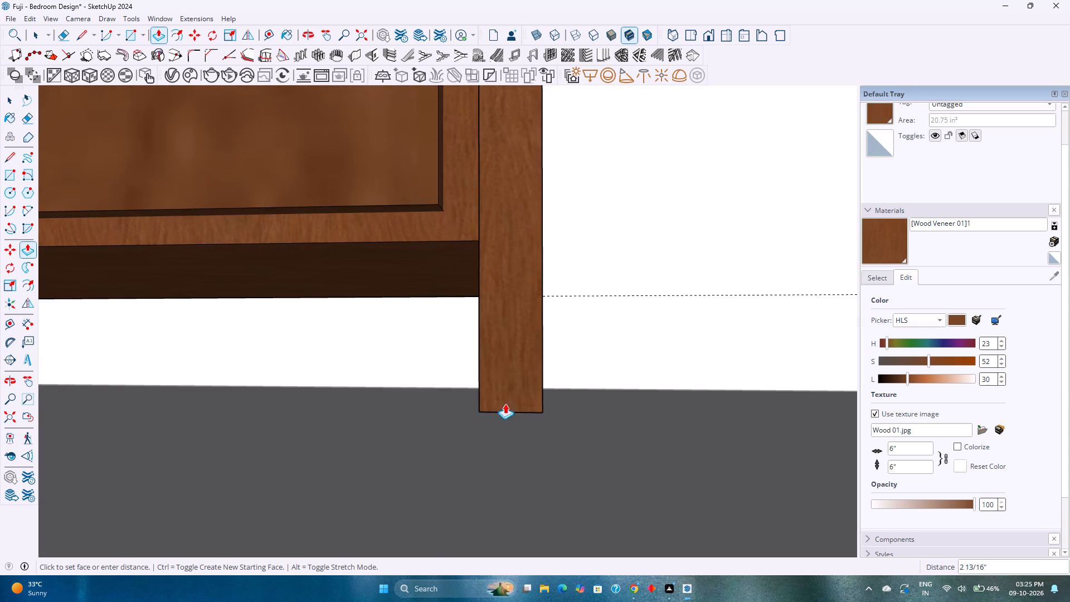
pyautogui.scroll(-11, 422, 454)
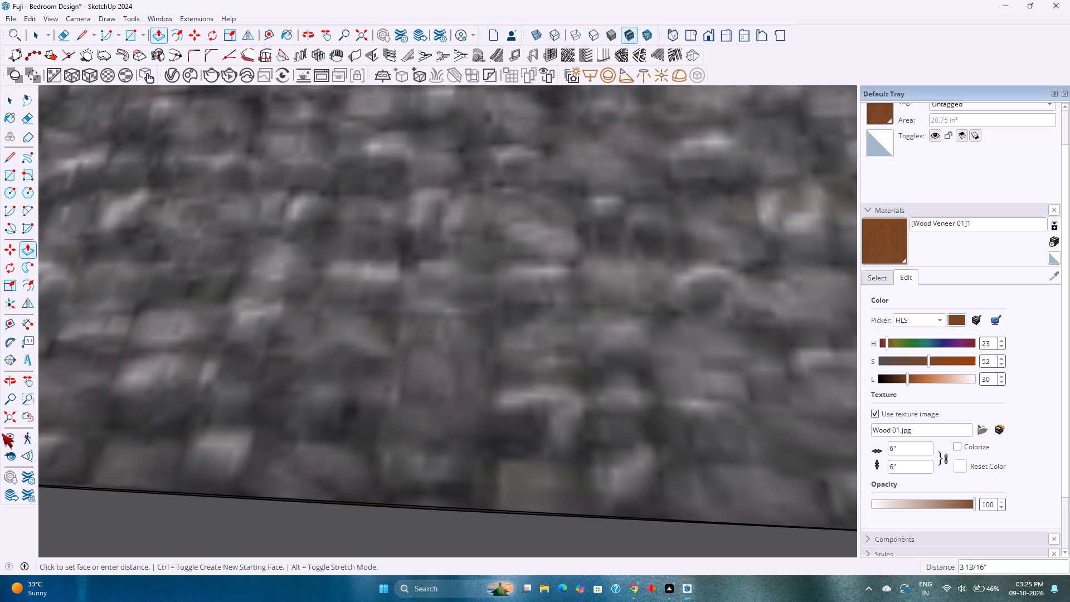
pyautogui.click(7, 417)
pyautogui.moveTo(525, 365); pyautogui.dragTo(461, 419, button='middle')
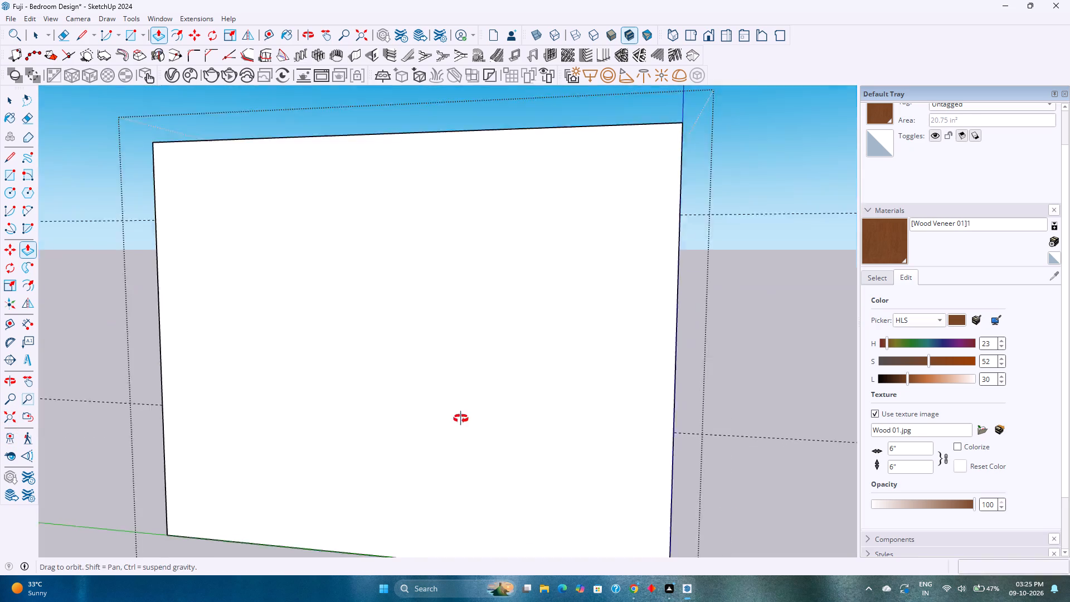
pyautogui.moveTo(461, 419); pyautogui.dragTo(127, 484, button='middle')
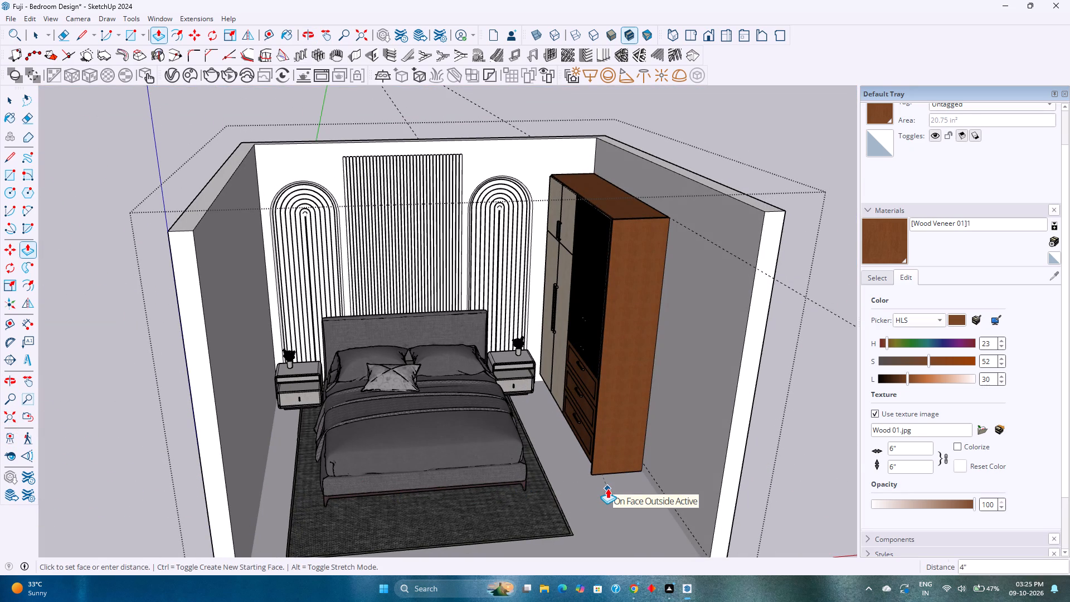
pyautogui.click(607, 488)
pyautogui.moveTo(574, 488); pyautogui.dragTo(658, 421, button='middle')
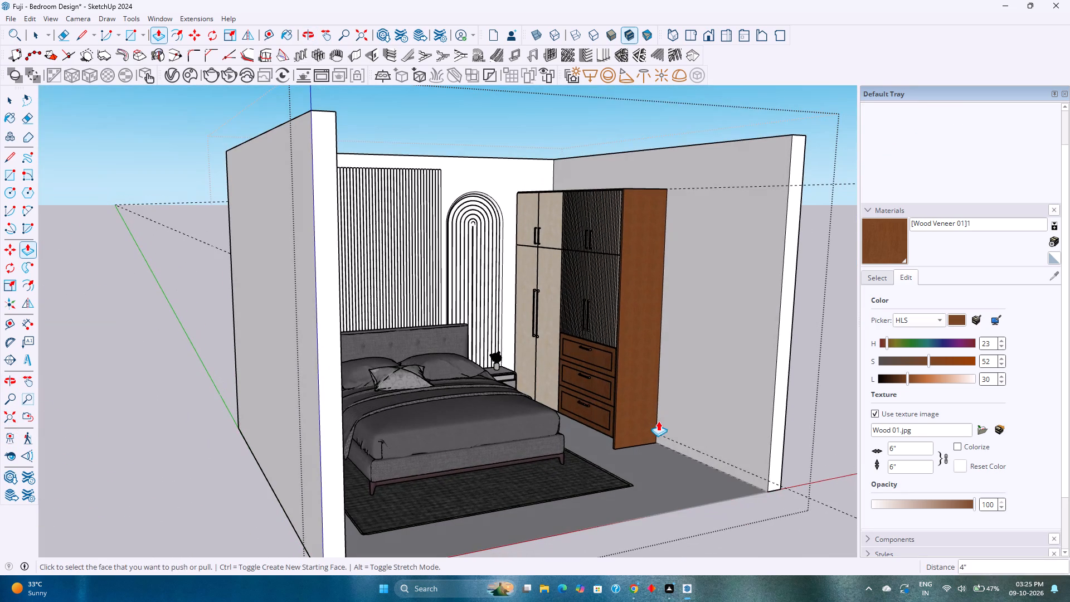
pyautogui.press('space')
# Examine the side panel's fit against the wardrobe, wall and floor, including its top corner.
pyautogui.scroll(-2, 648, 423)
pyautogui.keyDown('shift'); pyautogui.moveTo(648, 423); pyautogui.dragTo(557, 450, button='middle'); pyautogui.keyUp('shift')
pyautogui.moveTo(532, 448); pyautogui.dragTo(704, 580, button='middle')
pyautogui.scroll(4, 588, 369)
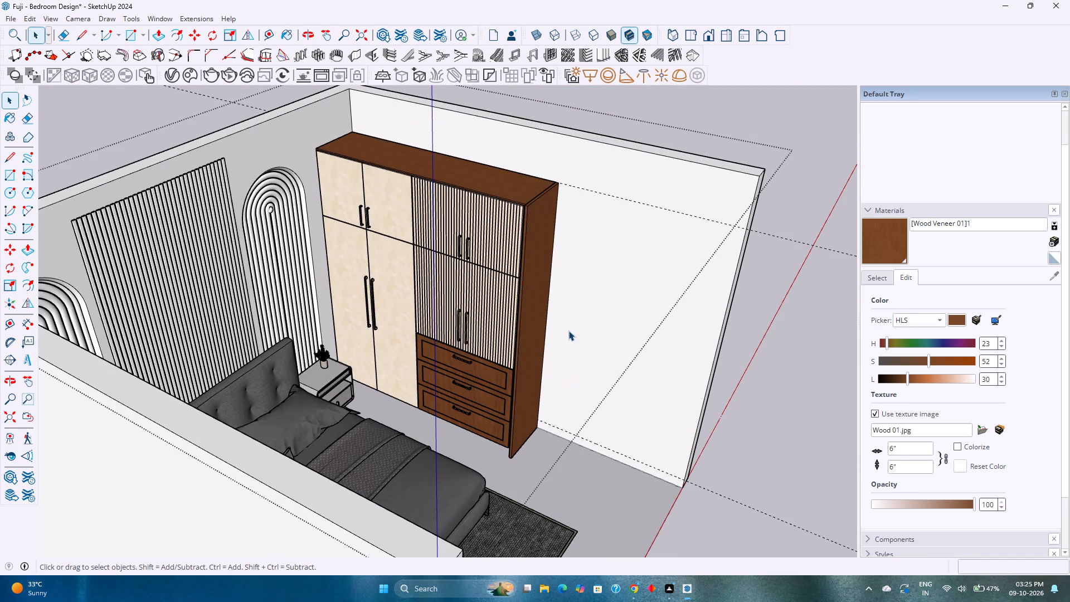
pyautogui.moveTo(546, 312); pyautogui.dragTo(635, 304, button='middle')
pyautogui.scroll(5, 580, 183)
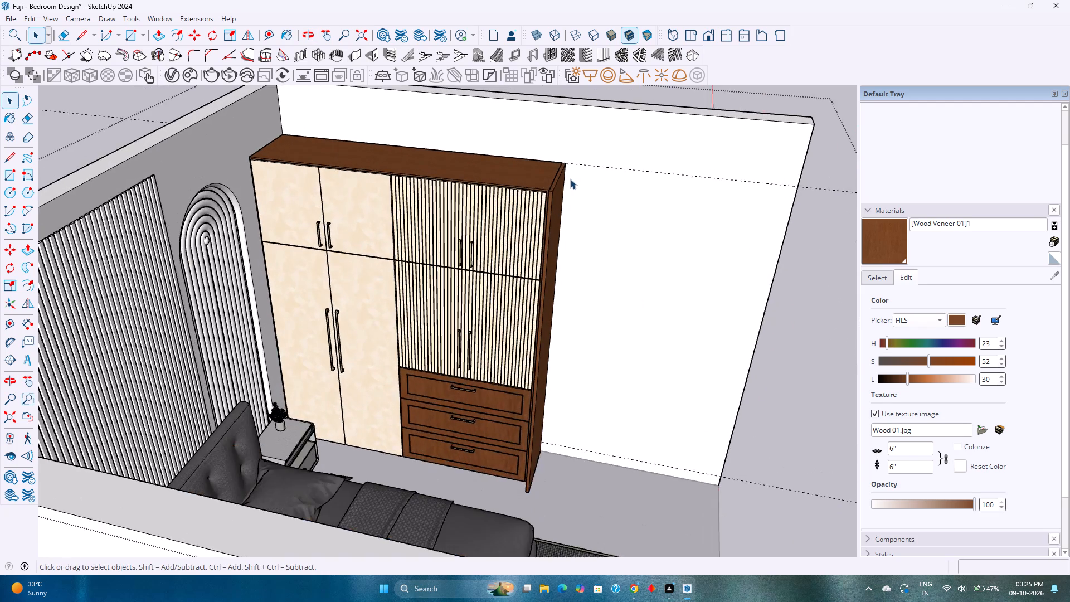
# Copy the top edge of the side panel's outer face 1" straight down to mark off a strip.
pyautogui.scroll(16, 570, 179)
pyautogui.moveTo(507, 225); pyautogui.dragTo(254, 268, button='middle')
pyautogui.click(439, 241)
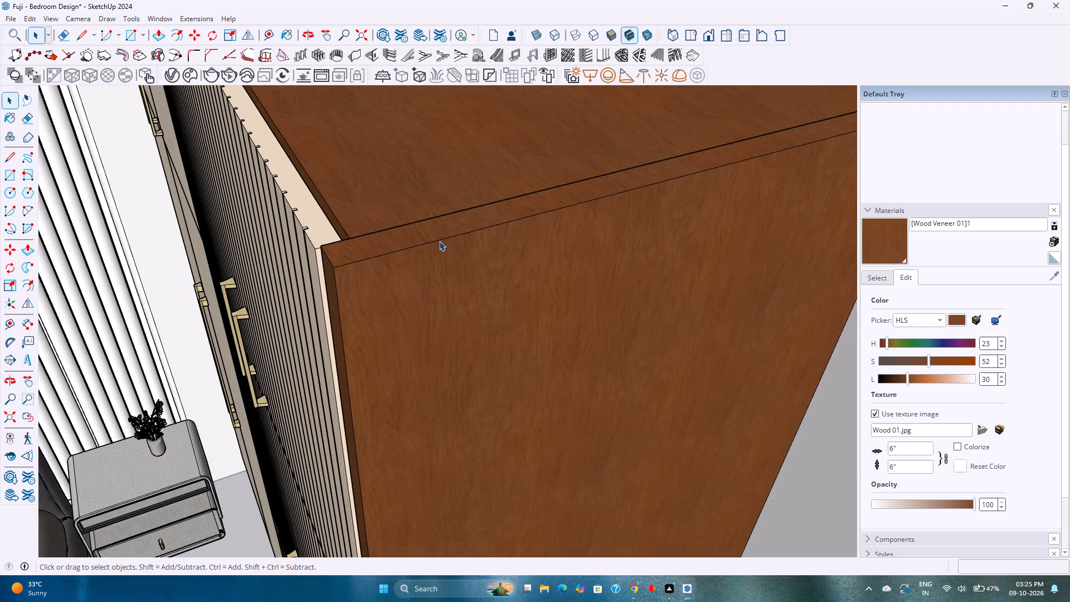
pyautogui.press('m')
pyautogui.click(437, 241)
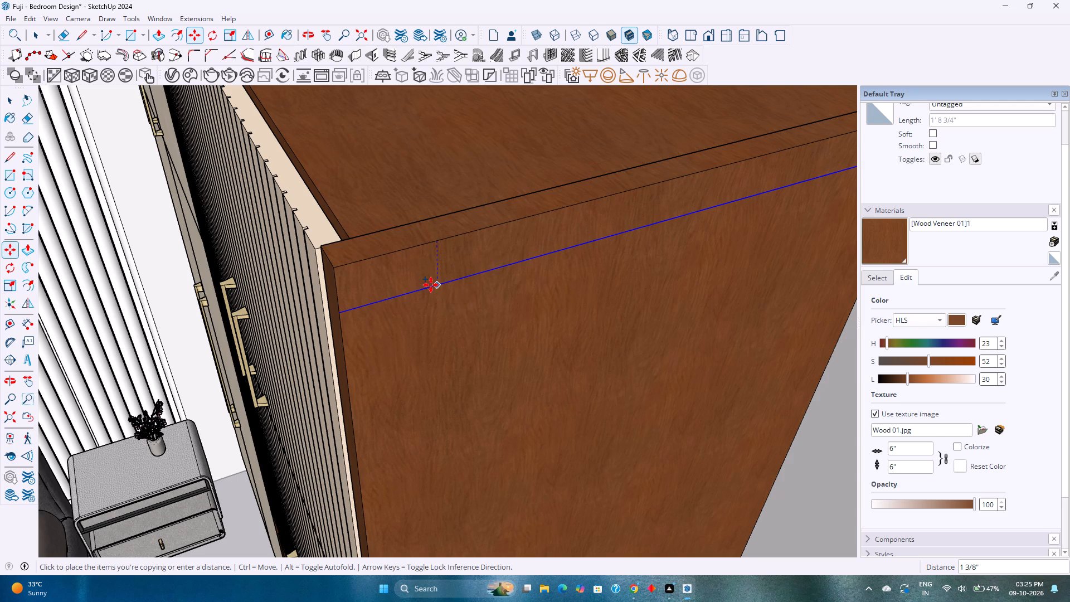
pyautogui.press('Up')
pyautogui.press('1')
pyautogui.press('Return')
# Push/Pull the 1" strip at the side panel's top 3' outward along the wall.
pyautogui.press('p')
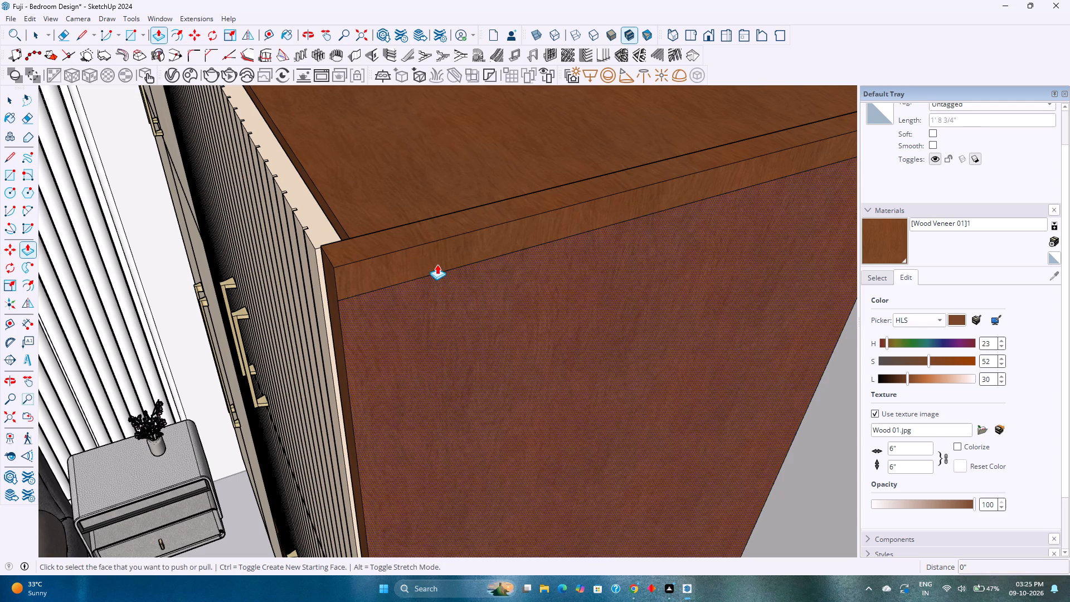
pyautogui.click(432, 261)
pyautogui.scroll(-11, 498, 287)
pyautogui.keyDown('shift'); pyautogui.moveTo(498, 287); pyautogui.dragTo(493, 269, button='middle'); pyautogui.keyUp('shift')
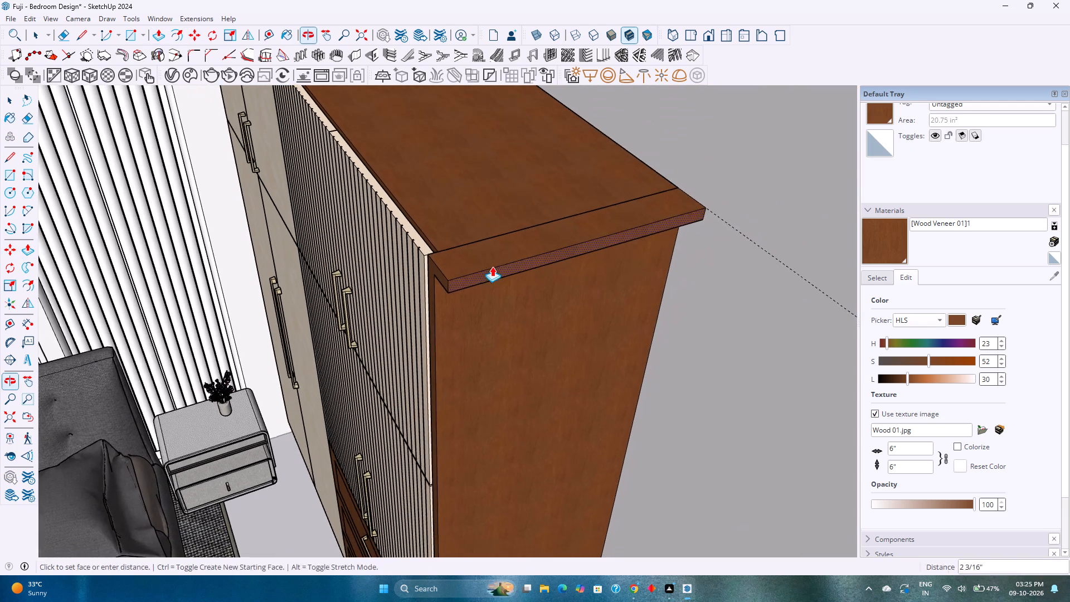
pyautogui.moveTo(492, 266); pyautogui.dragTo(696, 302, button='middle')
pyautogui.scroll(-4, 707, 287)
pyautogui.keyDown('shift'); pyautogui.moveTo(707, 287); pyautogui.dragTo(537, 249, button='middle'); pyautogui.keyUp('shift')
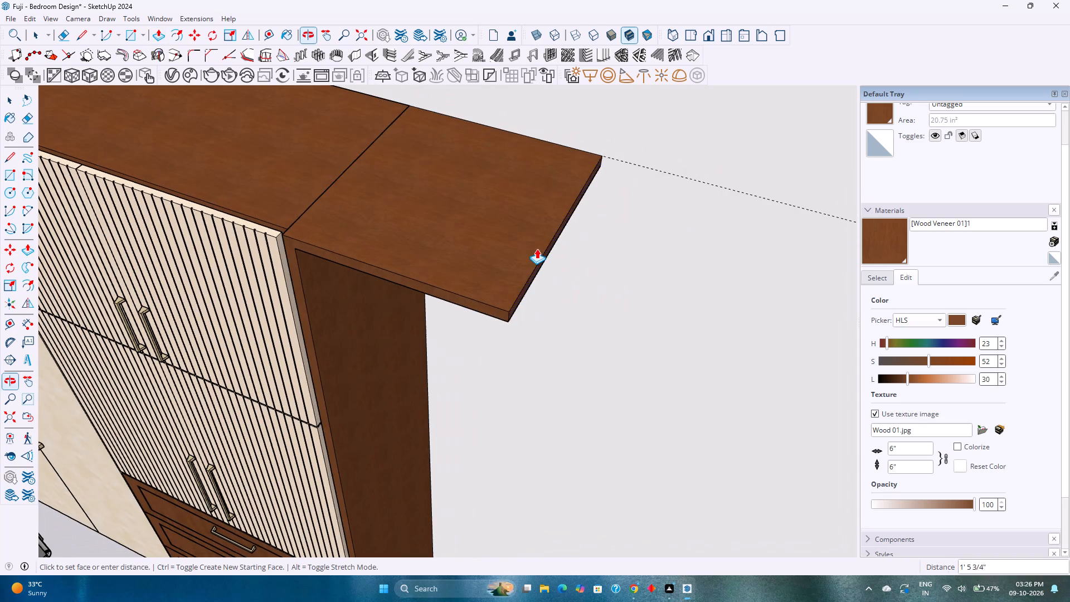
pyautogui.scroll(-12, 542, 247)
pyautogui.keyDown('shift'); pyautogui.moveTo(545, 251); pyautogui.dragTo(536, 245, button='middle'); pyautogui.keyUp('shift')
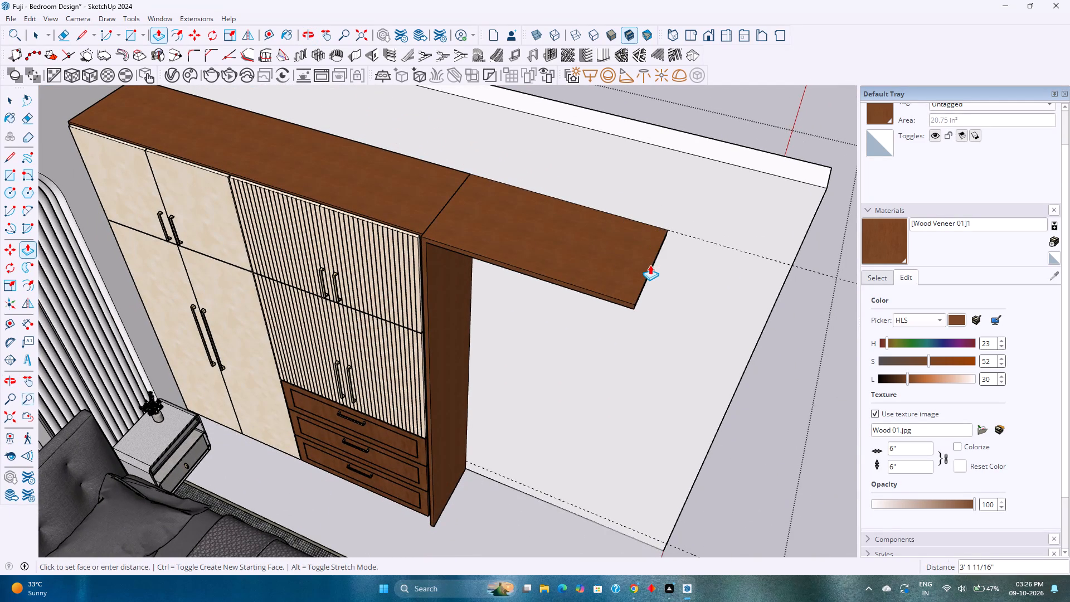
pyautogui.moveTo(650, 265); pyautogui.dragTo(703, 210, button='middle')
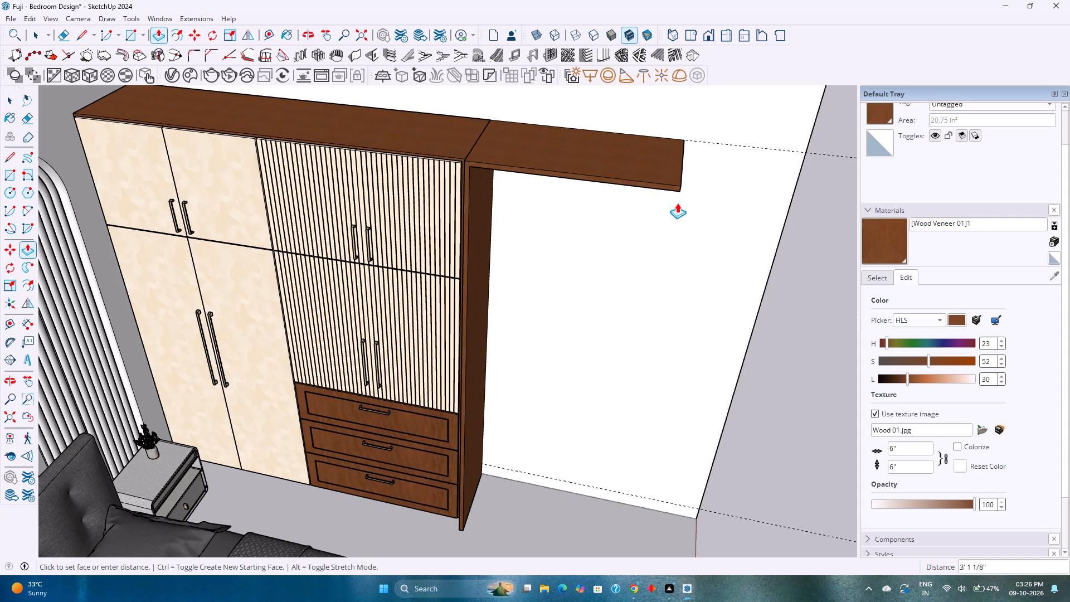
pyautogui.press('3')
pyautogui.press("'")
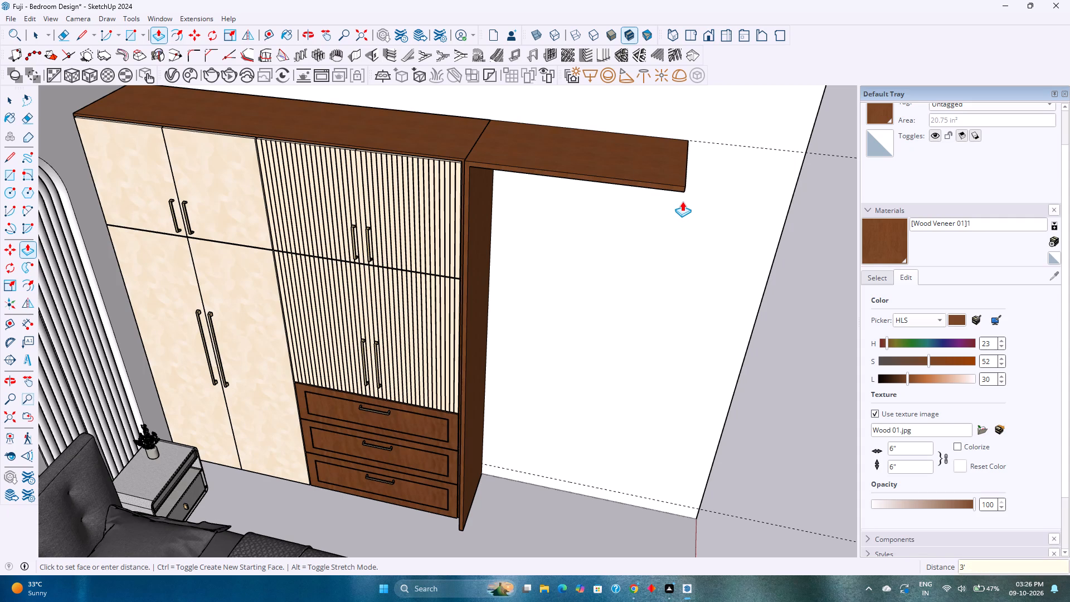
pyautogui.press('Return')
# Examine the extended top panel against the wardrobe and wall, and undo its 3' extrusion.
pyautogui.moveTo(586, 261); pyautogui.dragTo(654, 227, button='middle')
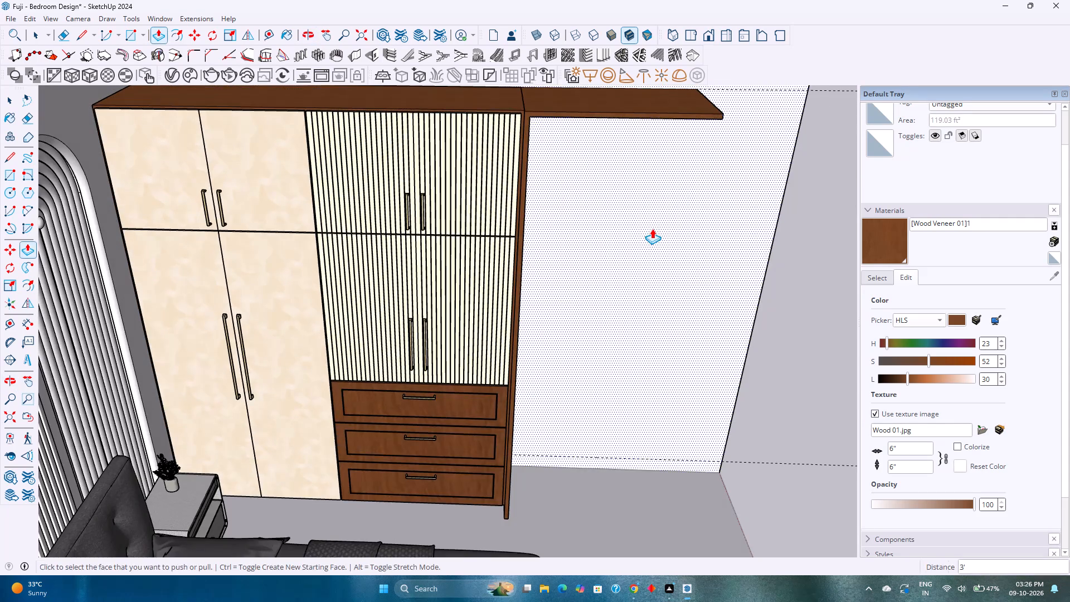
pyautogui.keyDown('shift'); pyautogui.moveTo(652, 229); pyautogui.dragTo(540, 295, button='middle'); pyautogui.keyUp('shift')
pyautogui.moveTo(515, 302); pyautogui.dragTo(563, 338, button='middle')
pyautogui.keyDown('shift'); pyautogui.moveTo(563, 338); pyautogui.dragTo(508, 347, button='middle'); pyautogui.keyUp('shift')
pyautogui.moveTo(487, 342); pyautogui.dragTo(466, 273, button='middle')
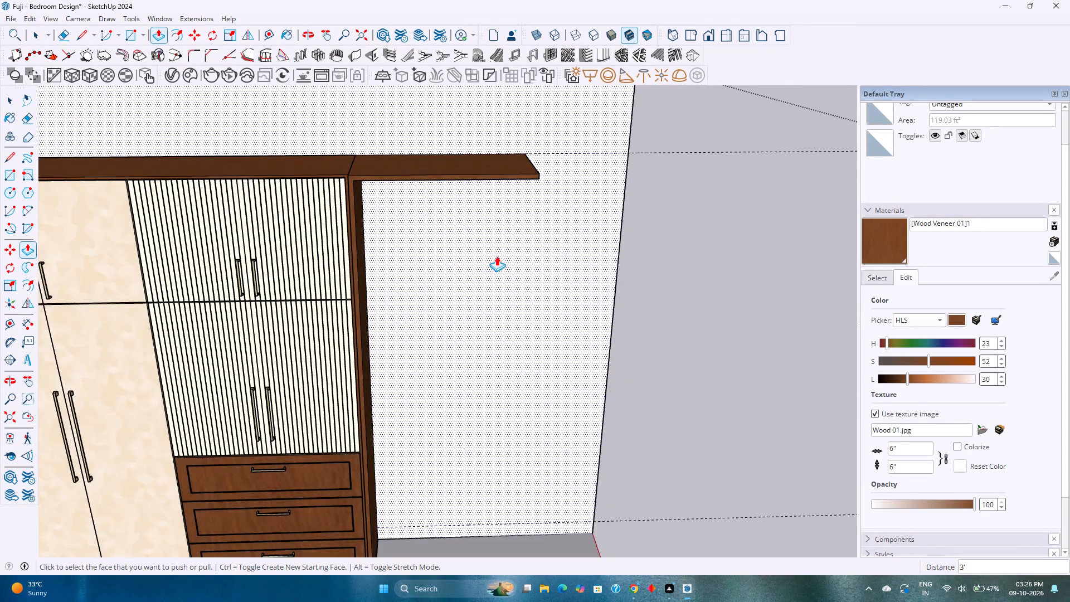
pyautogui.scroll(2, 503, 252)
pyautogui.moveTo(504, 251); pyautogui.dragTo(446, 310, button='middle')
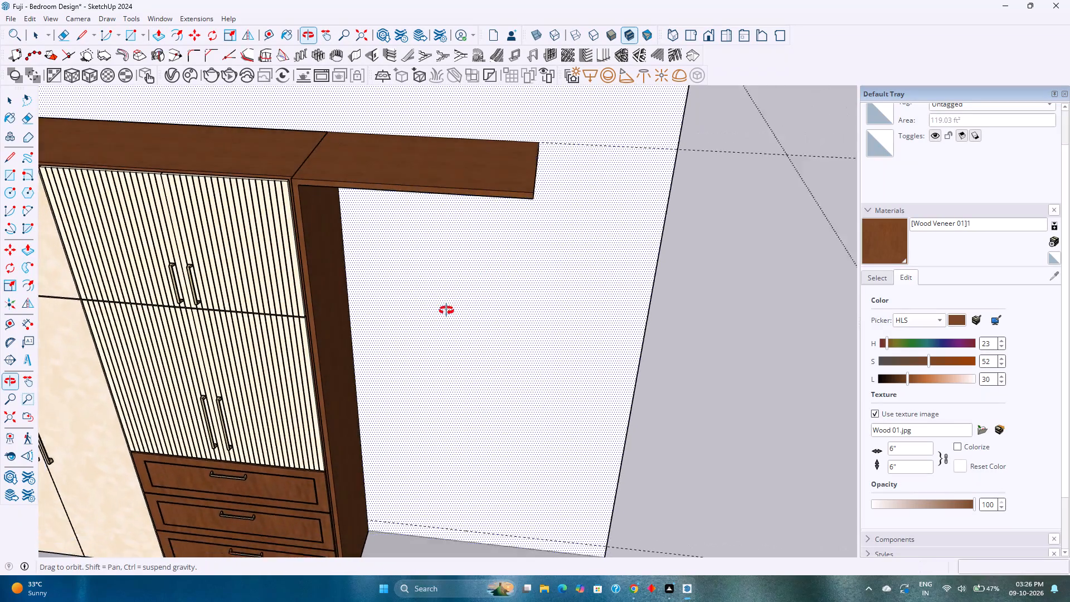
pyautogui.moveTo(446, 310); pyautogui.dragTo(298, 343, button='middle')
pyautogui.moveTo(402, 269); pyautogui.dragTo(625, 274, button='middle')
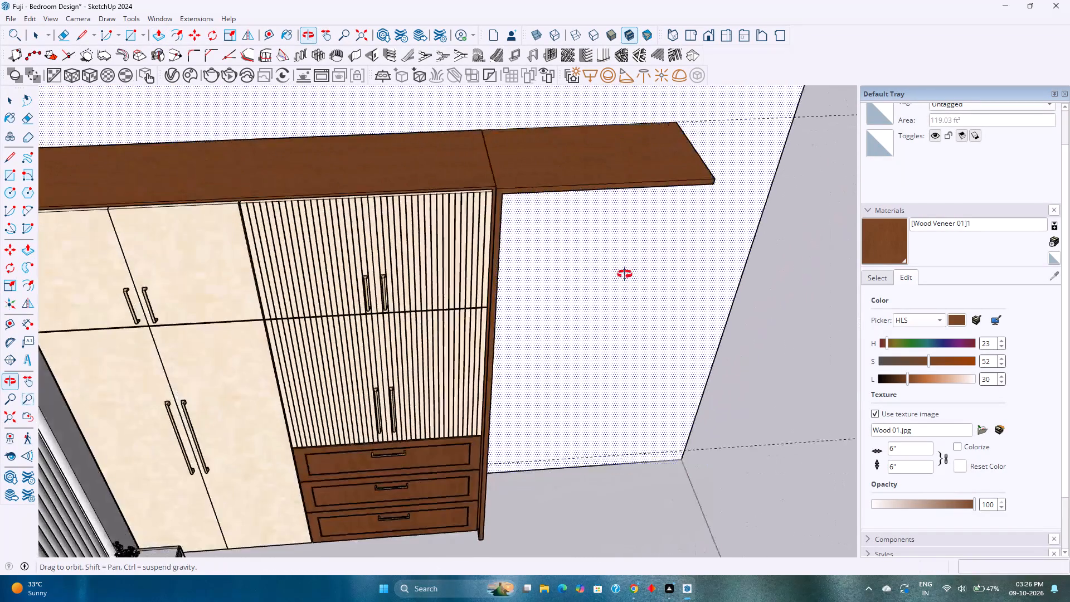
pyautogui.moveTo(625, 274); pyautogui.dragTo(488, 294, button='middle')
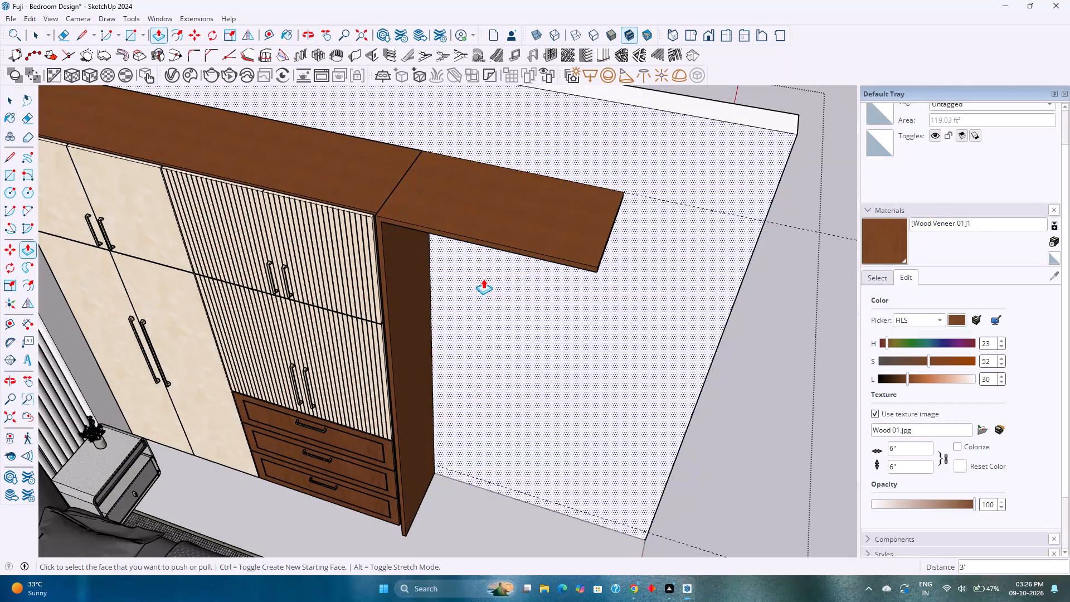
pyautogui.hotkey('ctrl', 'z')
# Push/Pull the 1" strip at the side panel's top 3' 3" outward along the wall.
pyautogui.scroll(8, 388, 203)
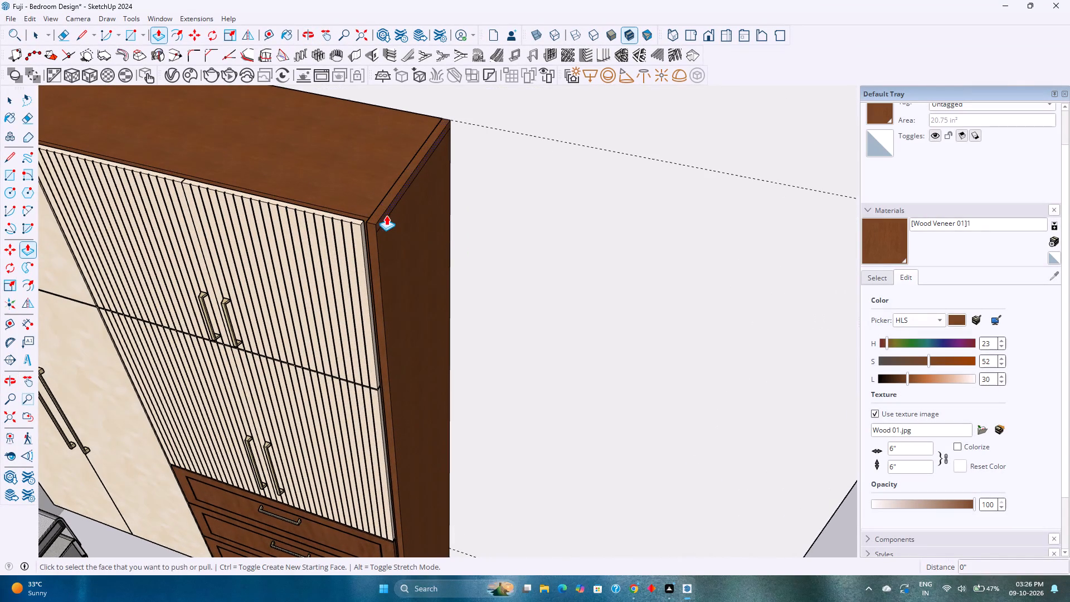
pyautogui.click(386, 215)
pyautogui.scroll(-13, 560, 236)
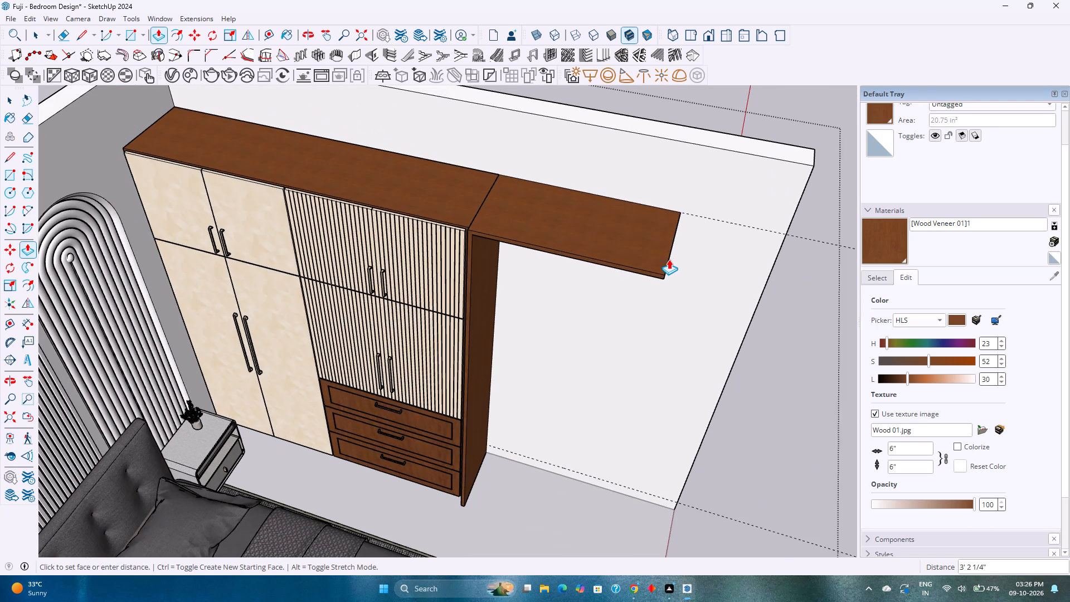
pyautogui.press('3')
pyautogui.write("'3")
pyautogui.press('Return')
# Copy the outer end edge on the top panel's underside 1" inward toward the wardrobe.
pyautogui.keyDown('shift'); pyautogui.moveTo(639, 302); pyautogui.dragTo(588, 380, button='middle'); pyautogui.keyUp('shift')
pyautogui.moveTo(574, 387); pyautogui.dragTo(586, 355, button='middle')
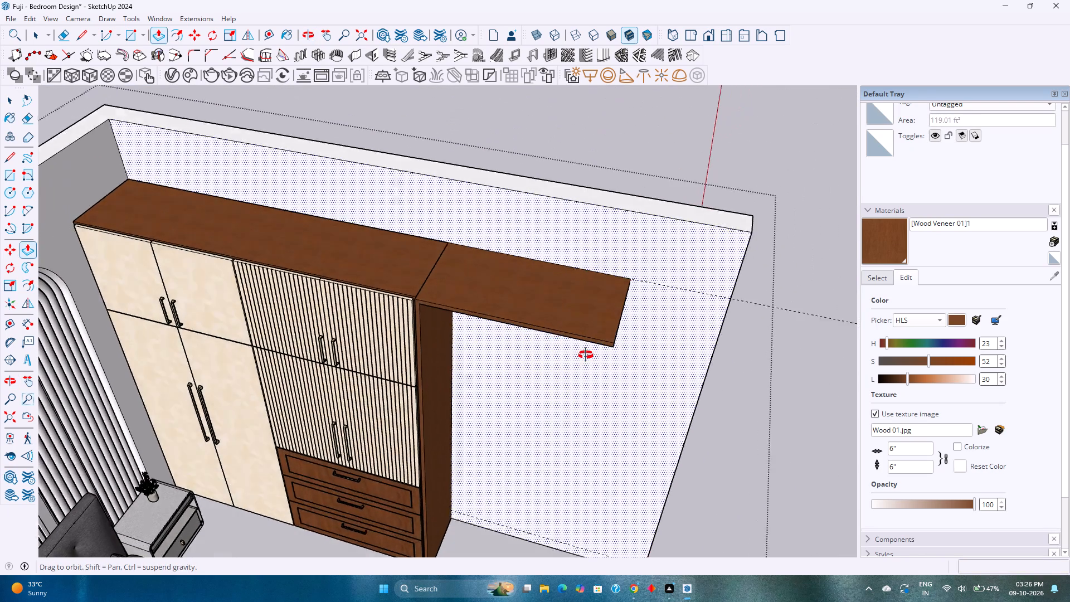
pyautogui.moveTo(586, 355); pyautogui.dragTo(576, 263, button='middle')
pyautogui.keyDown('shift'); pyautogui.scroll(1, 587, 250); pyautogui.keyUp('shift')
pyautogui.keyDown('shift'); pyautogui.moveTo(587, 250); pyautogui.dragTo(550, 315, button='middle'); pyautogui.keyUp('shift')
pyautogui.moveTo(544, 326); pyautogui.dragTo(547, 247, button='middle')
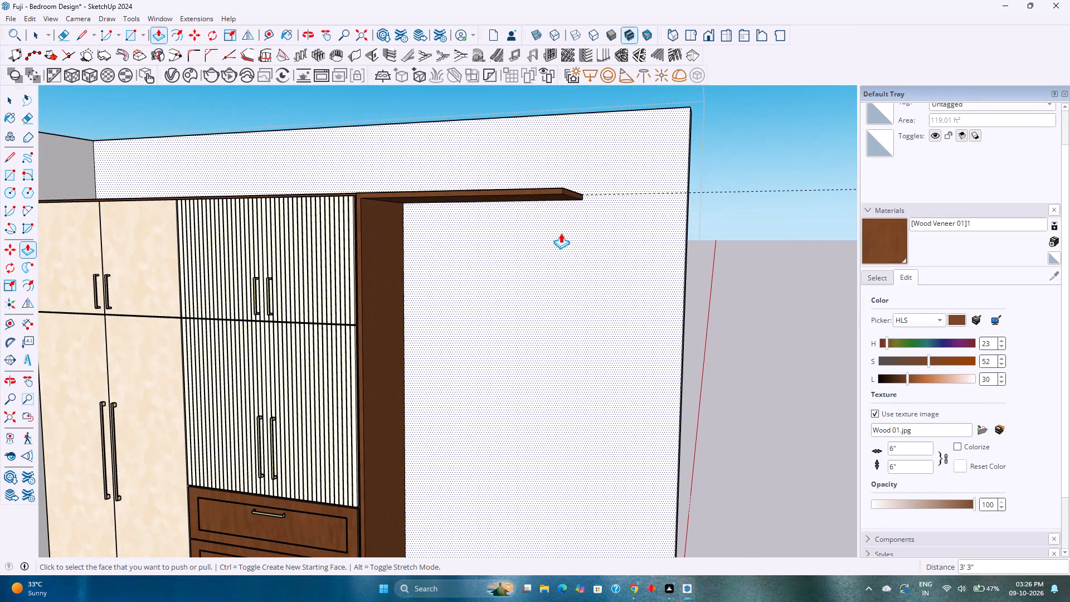
pyautogui.scroll(8, 565, 224)
pyautogui.keyDown('shift'); pyautogui.moveTo(567, 219); pyautogui.dragTo(561, 283, button='middle'); pyautogui.keyUp('shift')
pyautogui.moveTo(558, 287); pyautogui.dragTo(576, 212, button='middle')
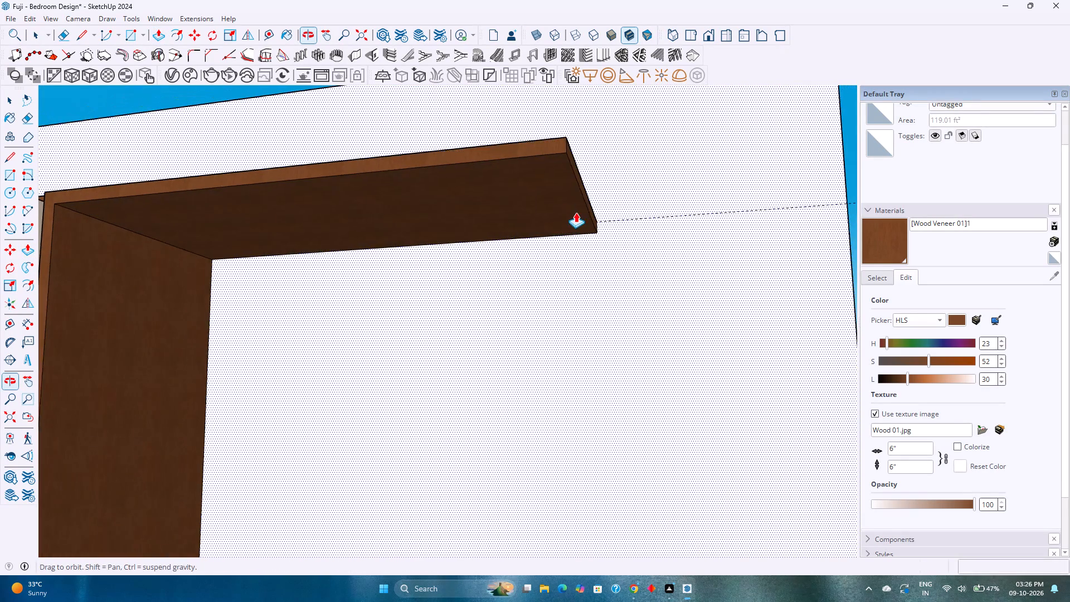
pyautogui.moveTo(576, 212); pyautogui.dragTo(575, 214, button='middle')
pyautogui.press('space')
pyautogui.click(577, 185)
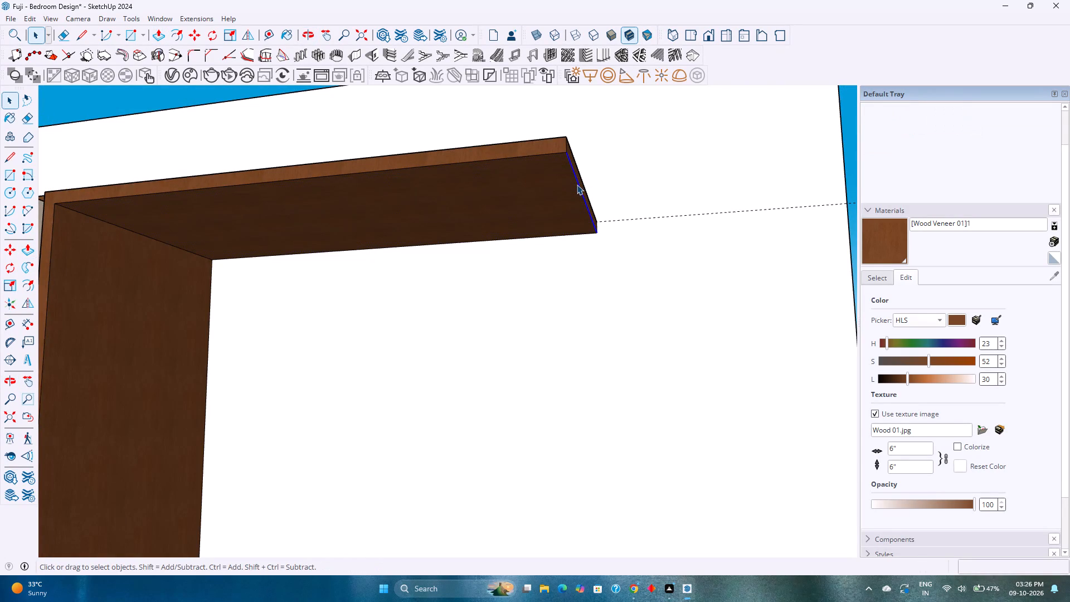
pyautogui.press('m')
pyautogui.click(577, 185)
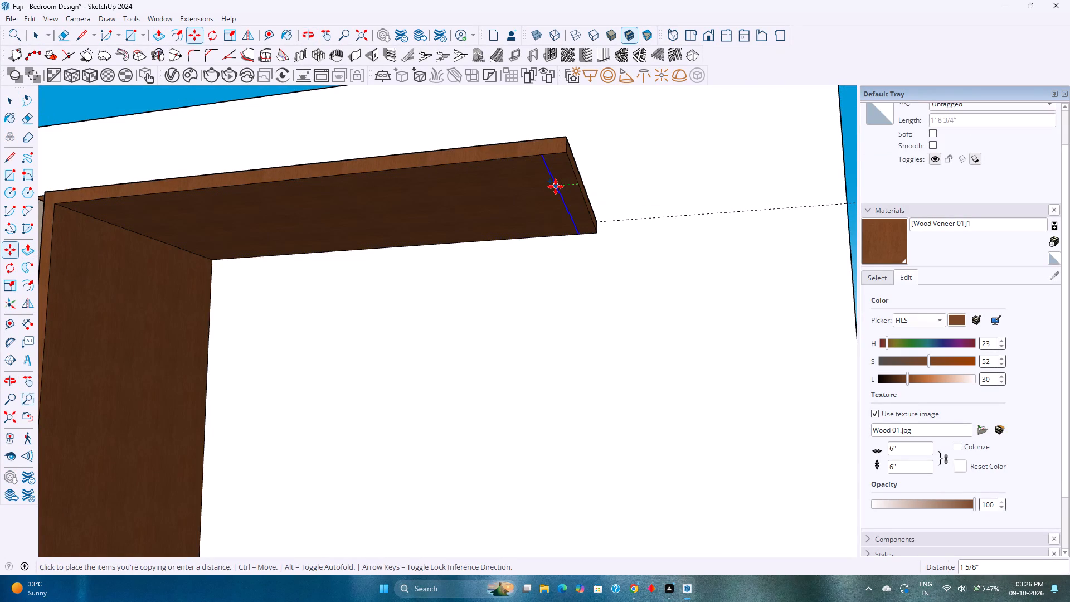
pyautogui.press('1')
pyautogui.press('Return')
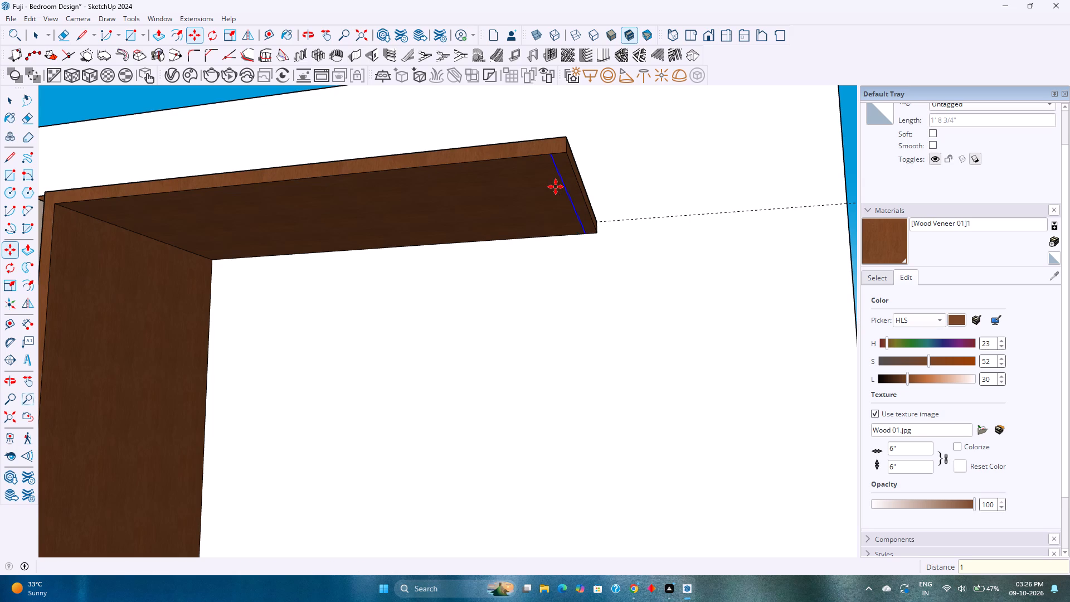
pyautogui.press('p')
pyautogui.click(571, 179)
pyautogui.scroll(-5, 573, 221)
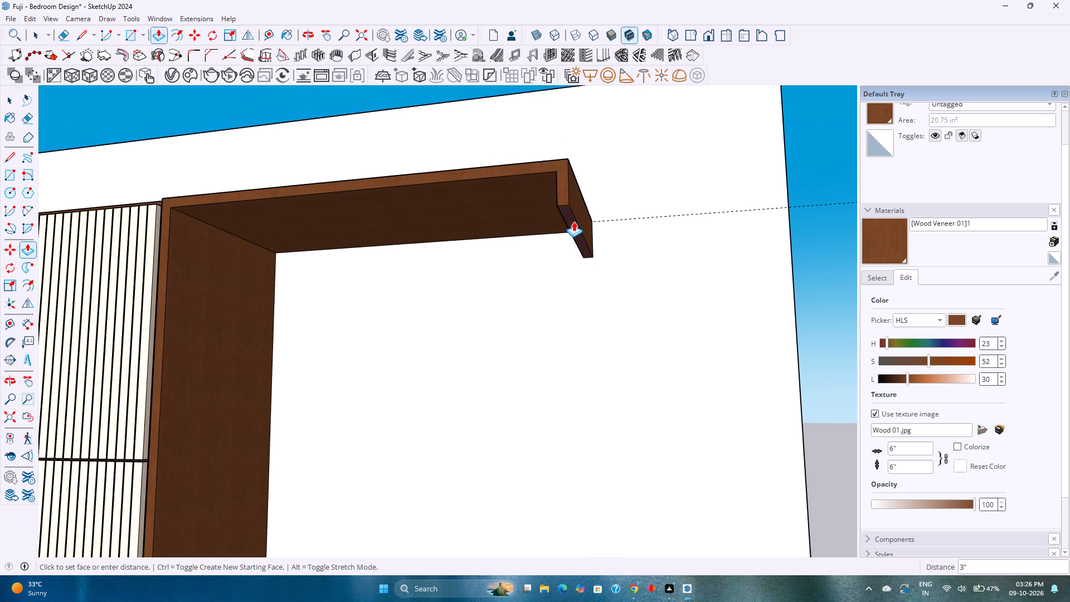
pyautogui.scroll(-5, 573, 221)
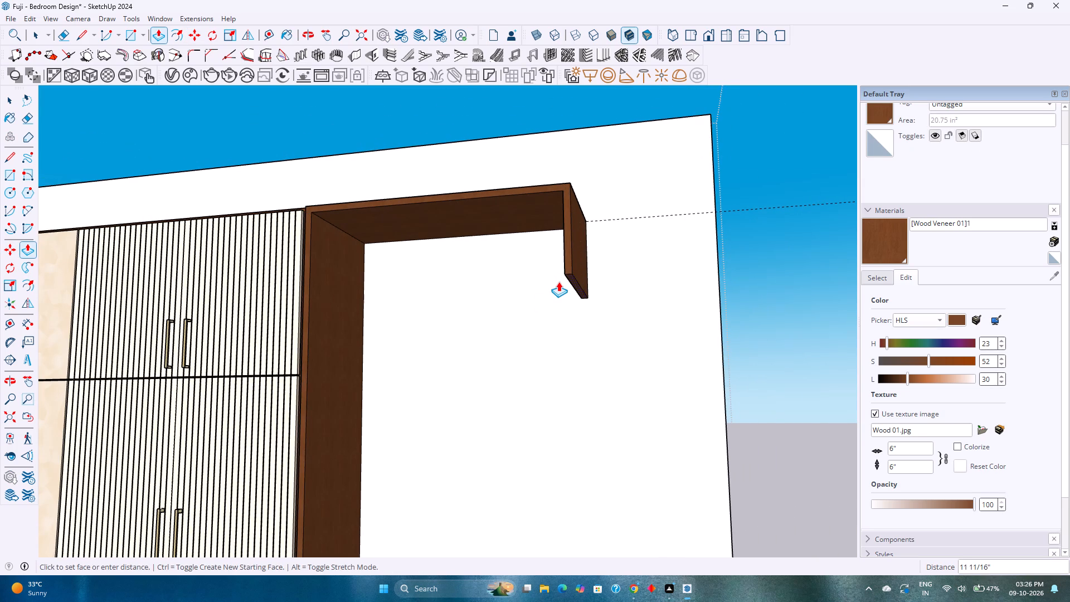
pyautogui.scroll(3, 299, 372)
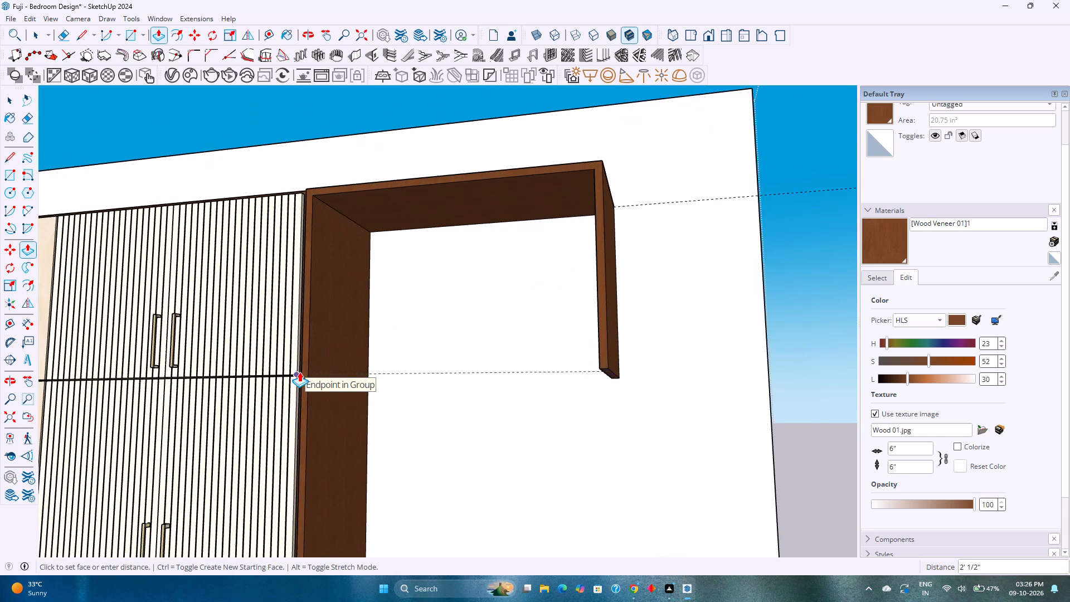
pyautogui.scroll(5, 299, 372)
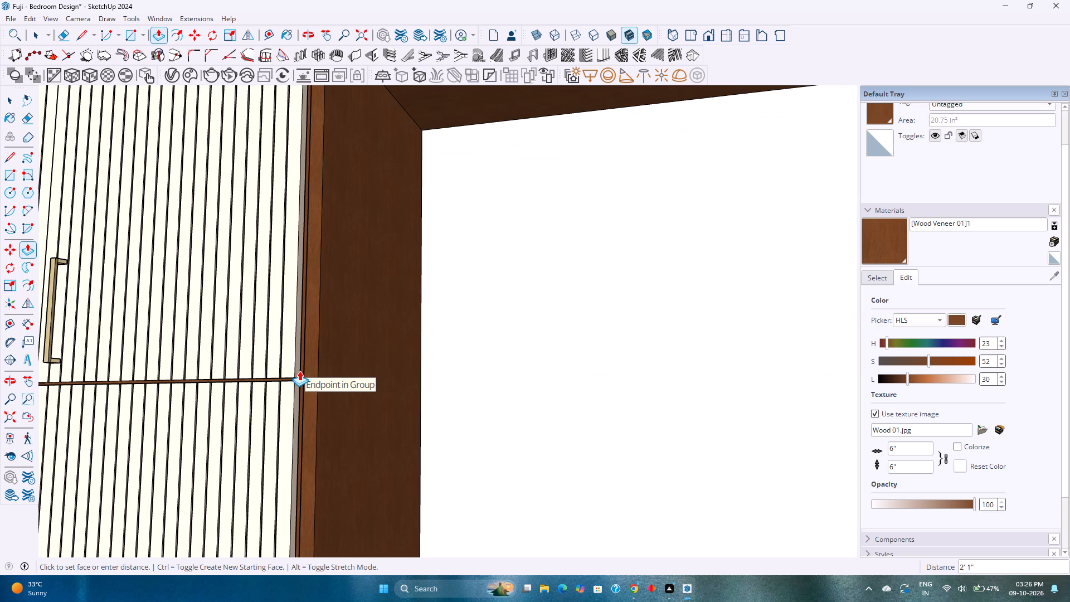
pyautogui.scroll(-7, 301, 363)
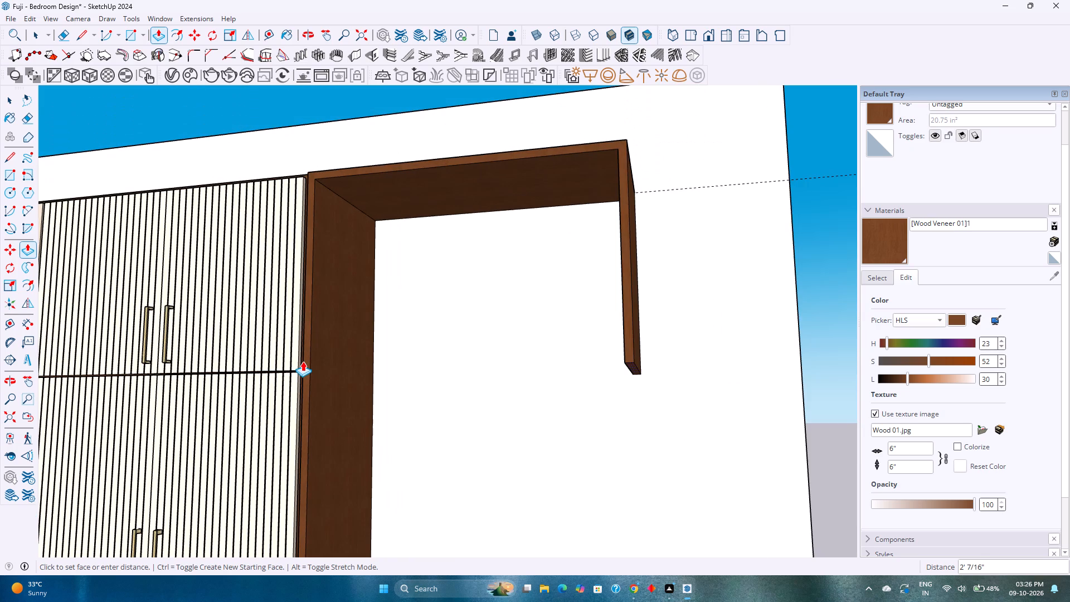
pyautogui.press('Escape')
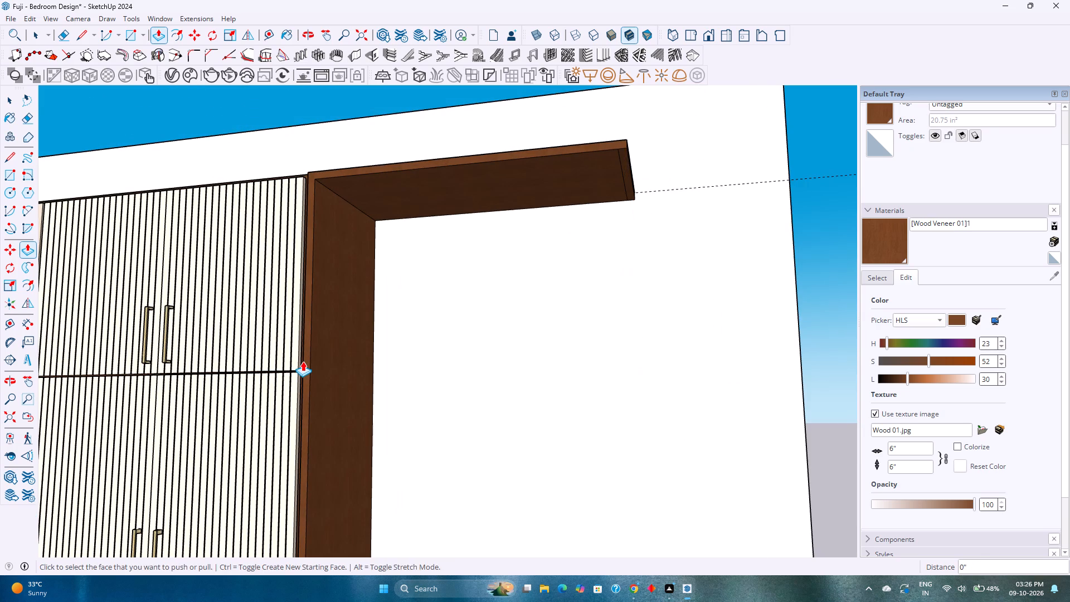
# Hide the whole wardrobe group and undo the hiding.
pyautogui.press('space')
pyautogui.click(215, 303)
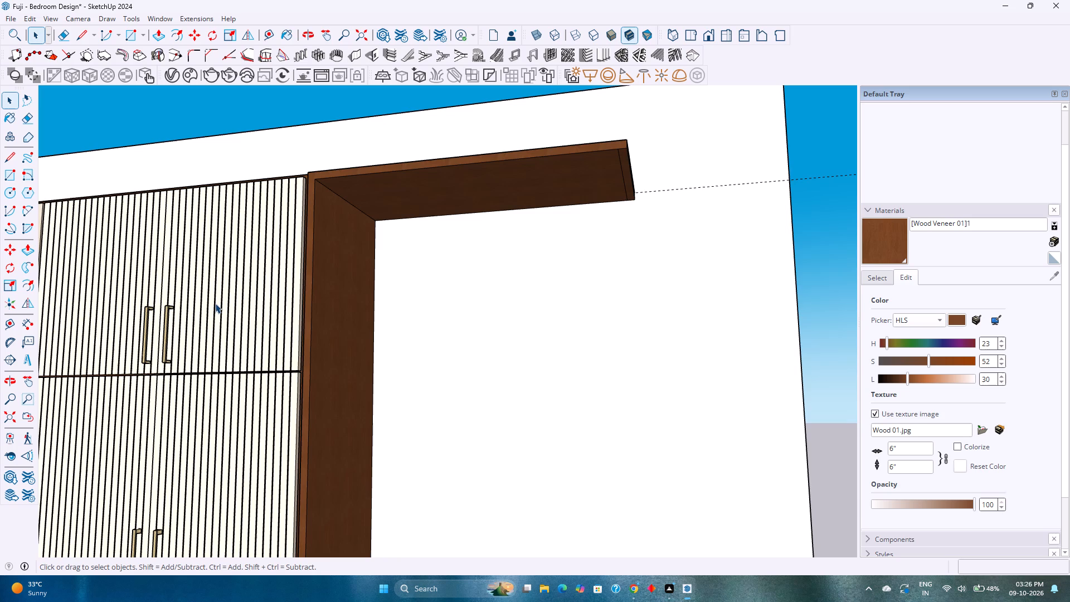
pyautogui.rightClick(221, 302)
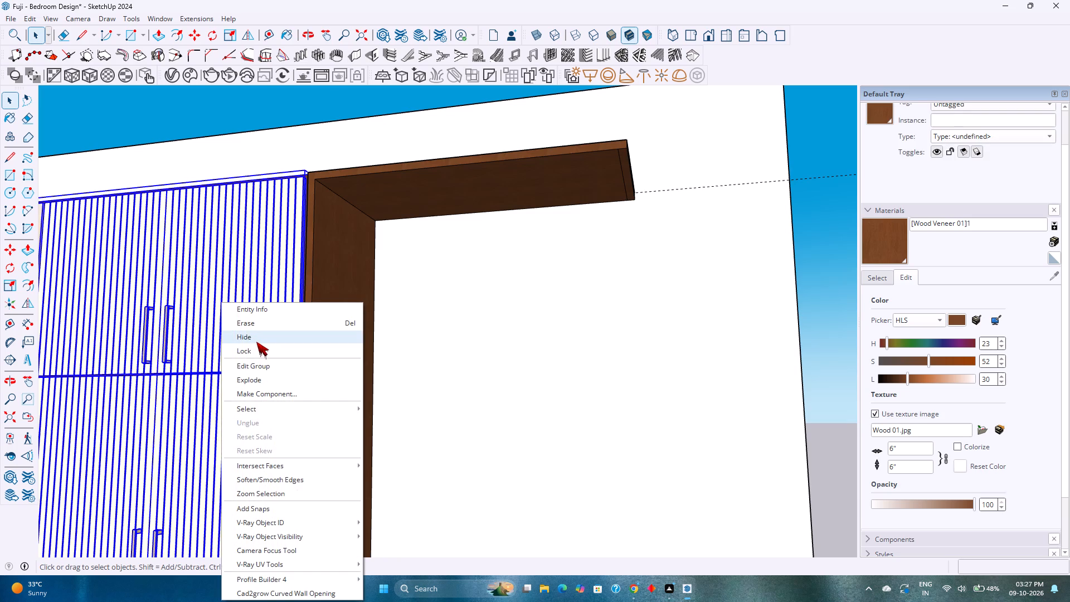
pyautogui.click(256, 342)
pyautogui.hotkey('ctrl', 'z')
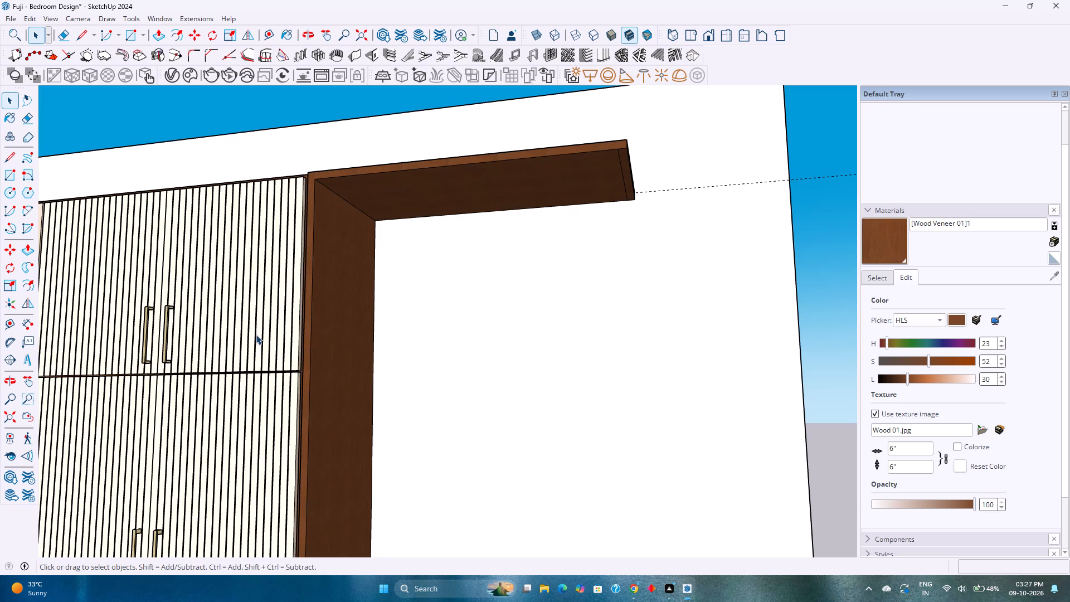
# Inside the wardrobe group, hide the upper fluted shutter group above the drawers, and leave the group.
pyautogui.doubleClick(256, 334)
pyautogui.click(256, 334)
pyautogui.rightClick(256, 334)
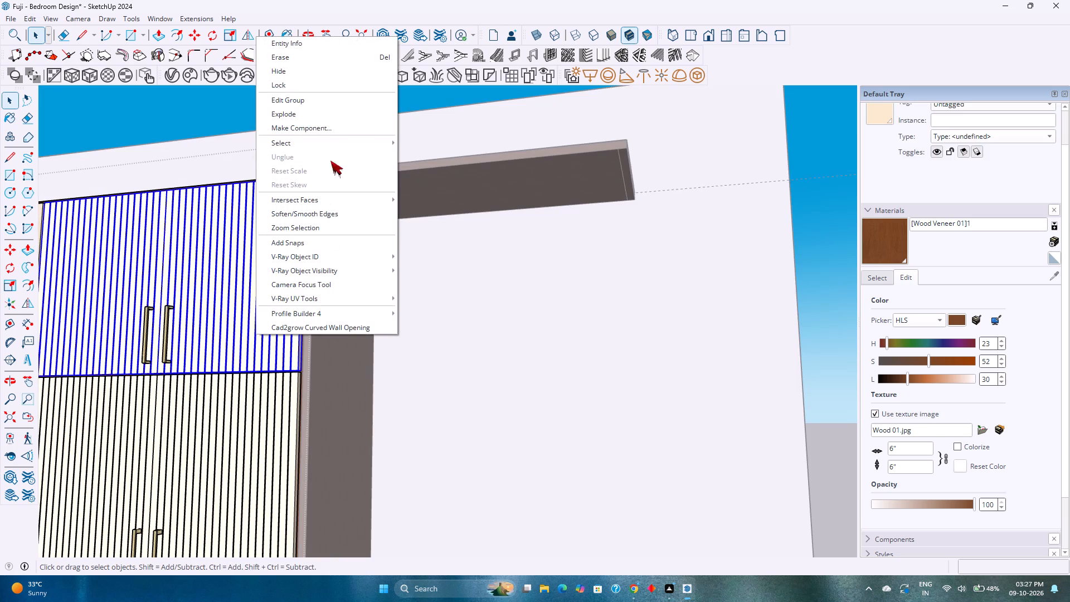
pyautogui.click(274, 74)
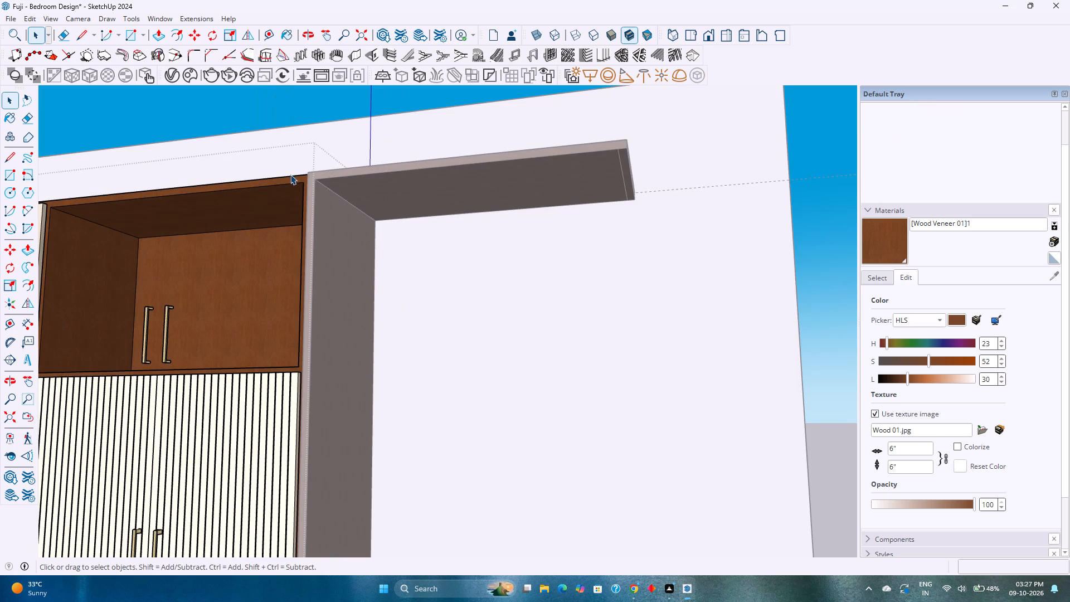
pyautogui.press('Escape')
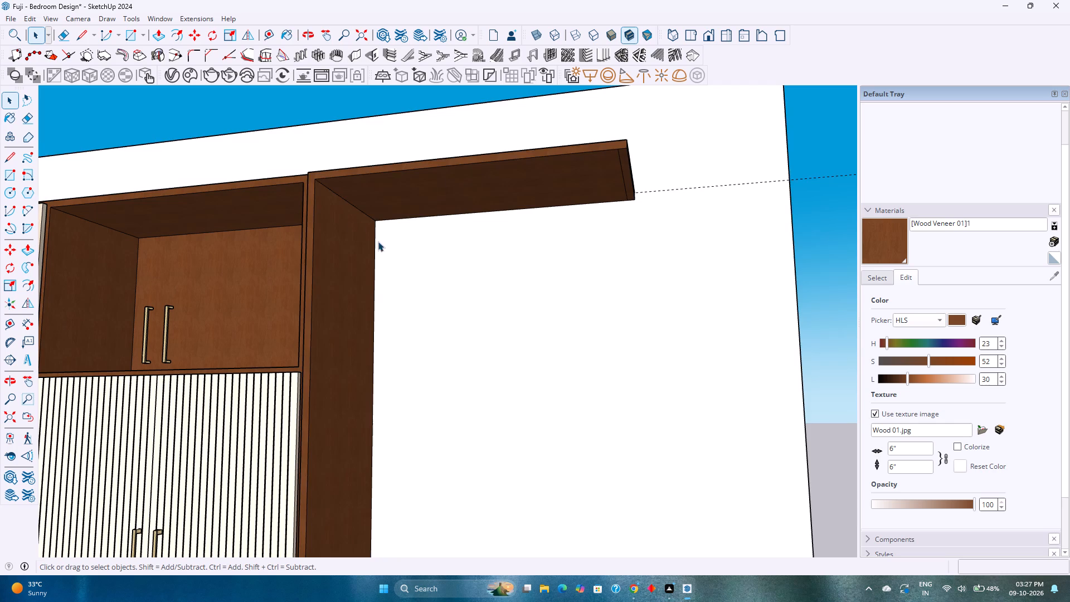
# Push/Pull the 1" strip at the outer end of the top panel's underside 2' downward, aligned with the wardrobe's upper compartment base.
pyautogui.moveTo(378, 241); pyautogui.dragTo(491, 300, button='middle')
pyautogui.scroll(4, 603, 225)
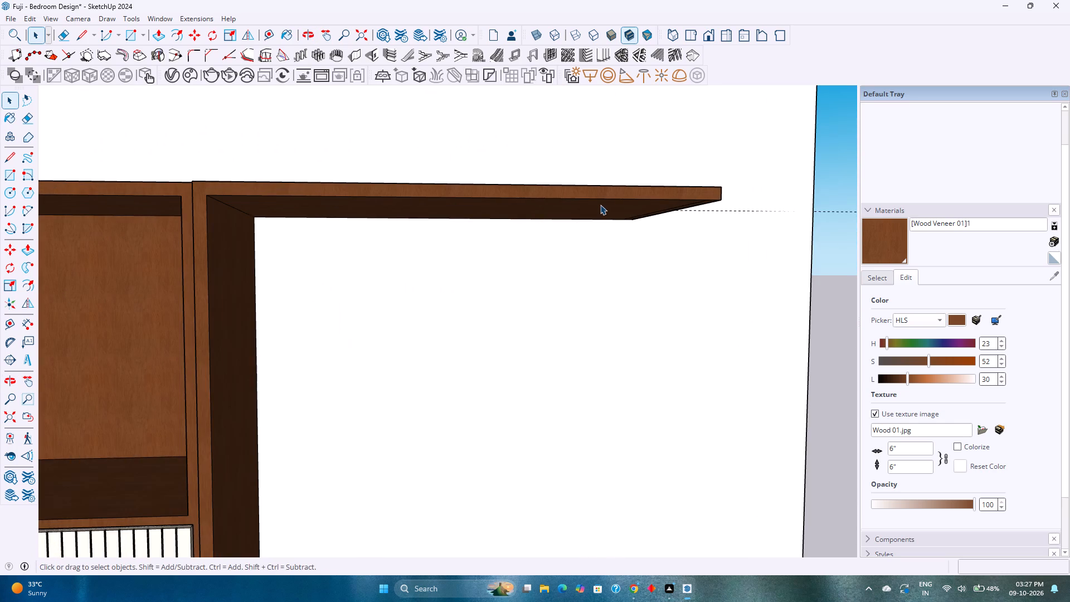
pyautogui.moveTo(600, 205); pyautogui.dragTo(543, 156, button='middle')
pyautogui.press('p')
pyautogui.moveTo(680, 219); pyautogui.dragTo(638, 177, button='middle')
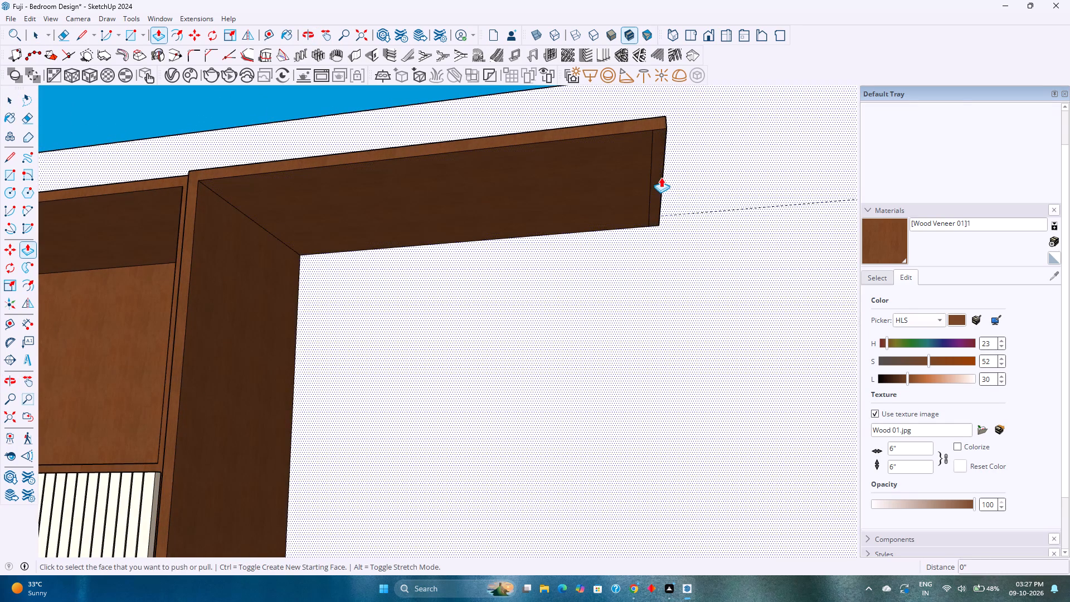
pyautogui.click(660, 177)
pyautogui.scroll(-4, 573, 299)
pyautogui.keyDown('shift'); pyautogui.moveTo(507, 284); pyautogui.dragTo(504, 250, button='middle'); pyautogui.keyUp('shift')
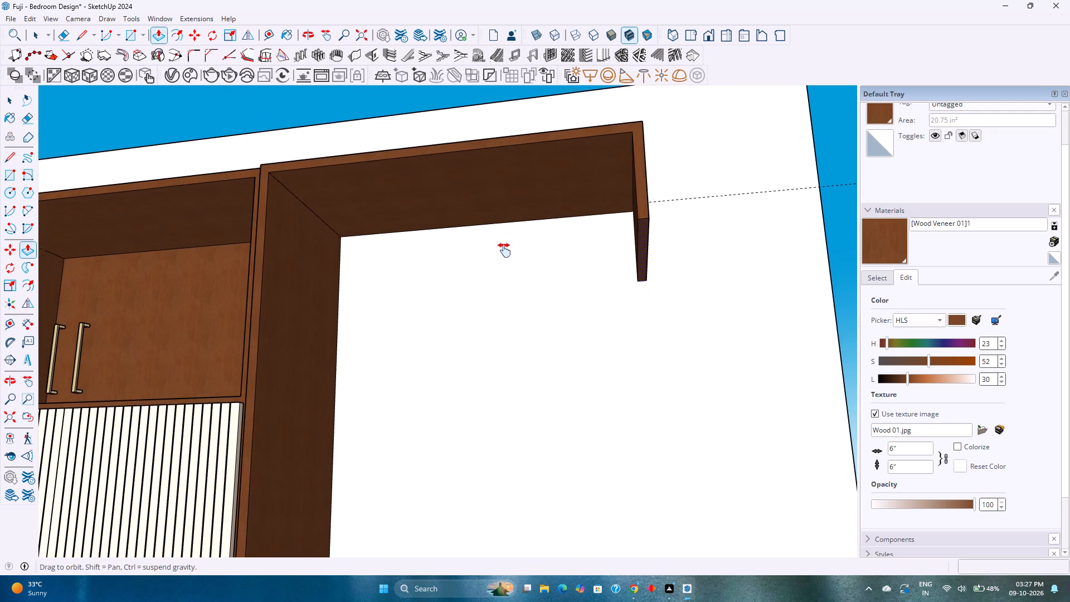
pyautogui.keyDown('shift'); pyautogui.moveTo(504, 250); pyautogui.dragTo(504, 249, button='middle'); pyautogui.keyUp('shift')
pyautogui.keyDown('shift'); pyautogui.moveTo(501, 239); pyautogui.dragTo(540, 230, button='middle'); pyautogui.keyUp('shift')
pyautogui.moveTo(528, 236); pyautogui.dragTo(558, 349, button='middle')
pyautogui.keyDown('shift'); pyautogui.moveTo(351, 358); pyautogui.dragTo(425, 284, button='middle'); pyautogui.keyUp('shift')
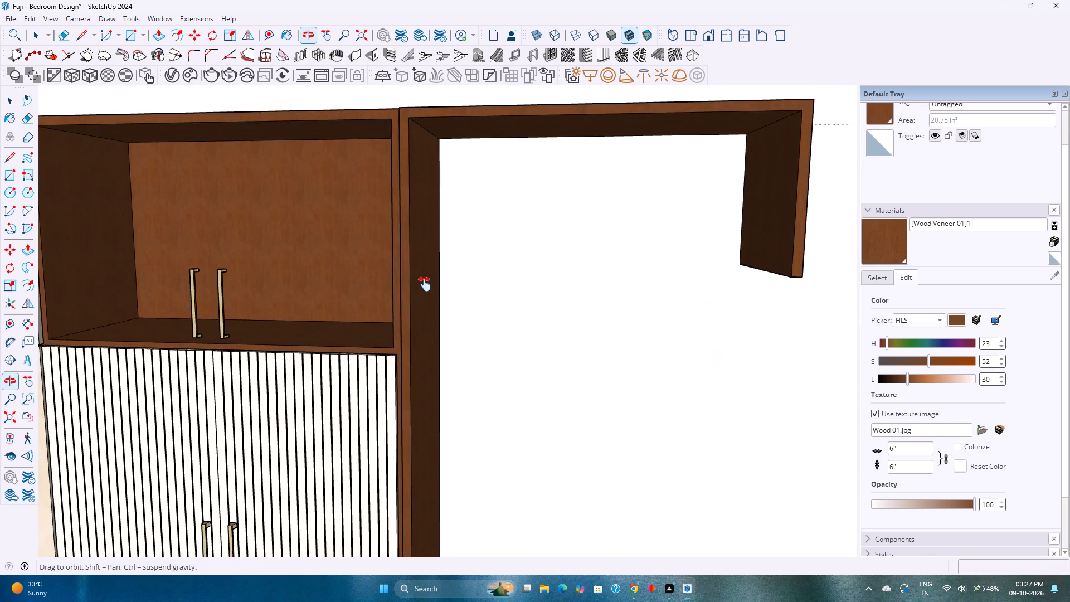
pyautogui.keyDown('shift'); pyautogui.moveTo(425, 284); pyautogui.dragTo(472, 275, button='middle'); pyautogui.keyUp('shift')
pyautogui.scroll(3, 423, 320)
pyautogui.moveTo(423, 320); pyautogui.dragTo(461, 331, button='middle')
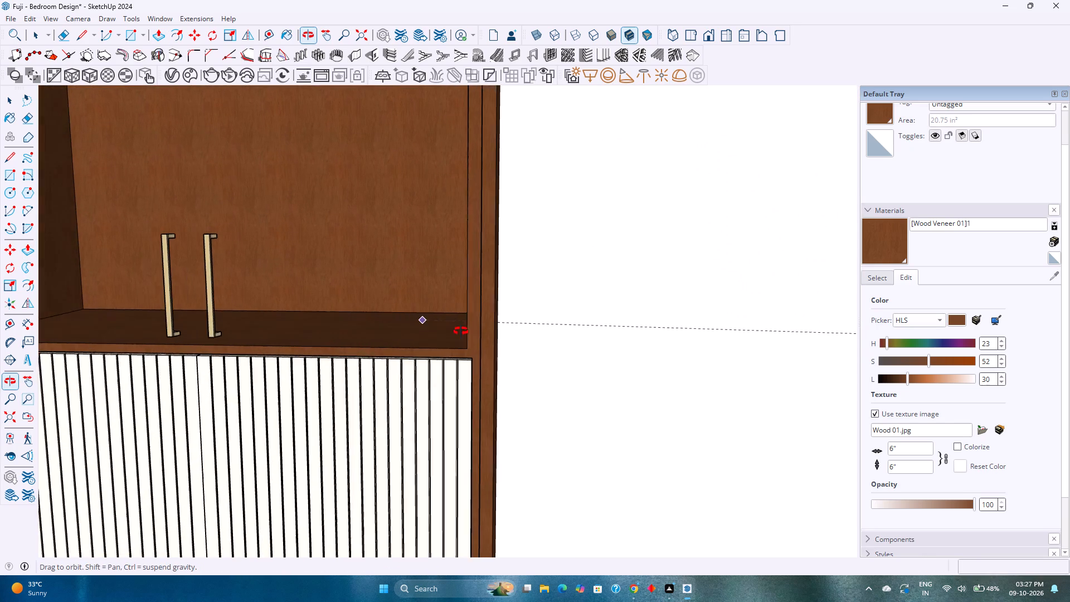
pyautogui.moveTo(461, 331); pyautogui.dragTo(522, 349, button='middle')
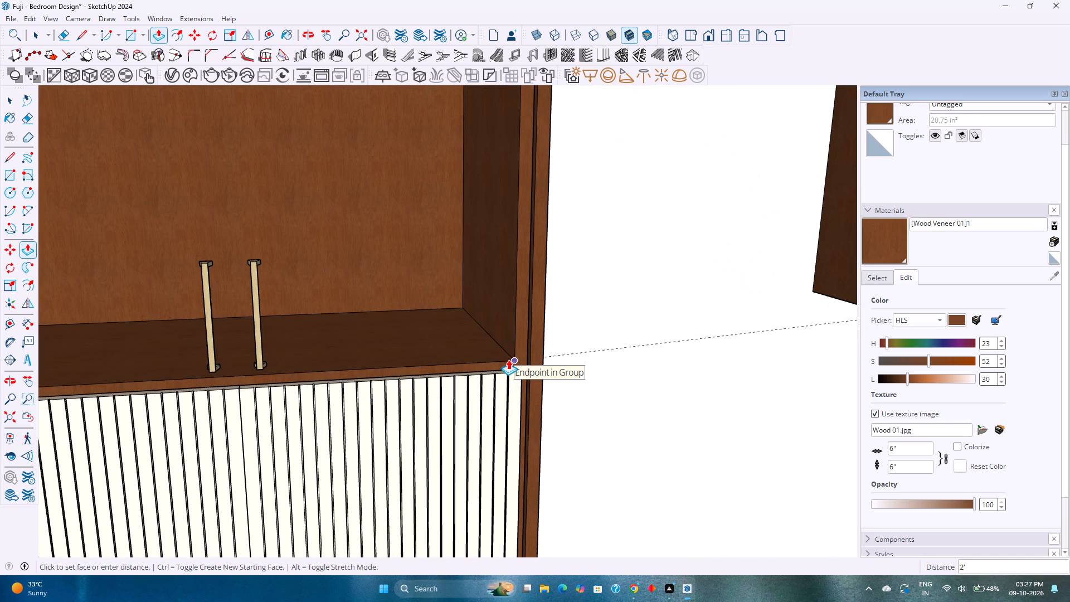
pyautogui.click(508, 360)
# Push/Pull the bottom face of the outer vertical drop a further 1" downward.
pyautogui.keyDown('shift'); pyautogui.moveTo(557, 353); pyautogui.dragTo(332, 279, button='middle'); pyautogui.keyUp('shift')
pyautogui.keyDown('shift'); pyautogui.moveTo(521, 289); pyautogui.dragTo(533, 334, button='middle'); pyautogui.keyUp('shift')
pyautogui.moveTo(530, 334); pyautogui.dragTo(470, 244, button='middle')
pyautogui.keyDown('shift'); pyautogui.scroll(1, 470, 244); pyautogui.keyUp('shift')
pyautogui.keyDown('shift'); pyautogui.moveTo(516, 251); pyautogui.dragTo(438, 310, button='middle'); pyautogui.keyUp('shift')
pyautogui.moveTo(543, 337); pyautogui.dragTo(528, 280, button='middle')
pyautogui.click(575, 277)
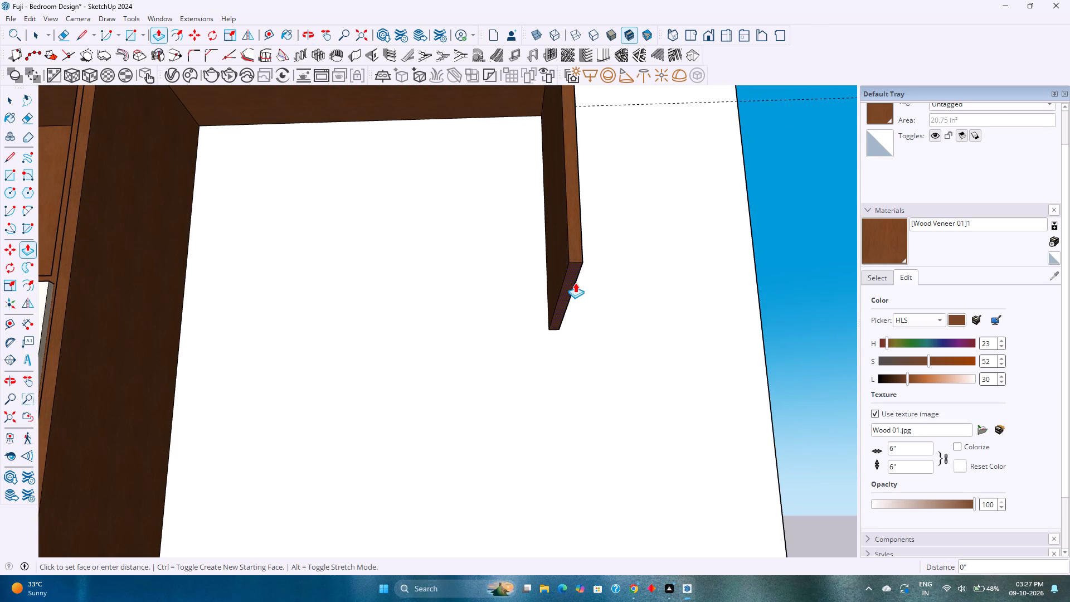
pyautogui.press('1')
pyautogui.press('Return')
# Copy the bottom edge on the inner face of the vertical drop 1" straight up.
pyautogui.moveTo(524, 298); pyautogui.dragTo(594, 344, button='middle')
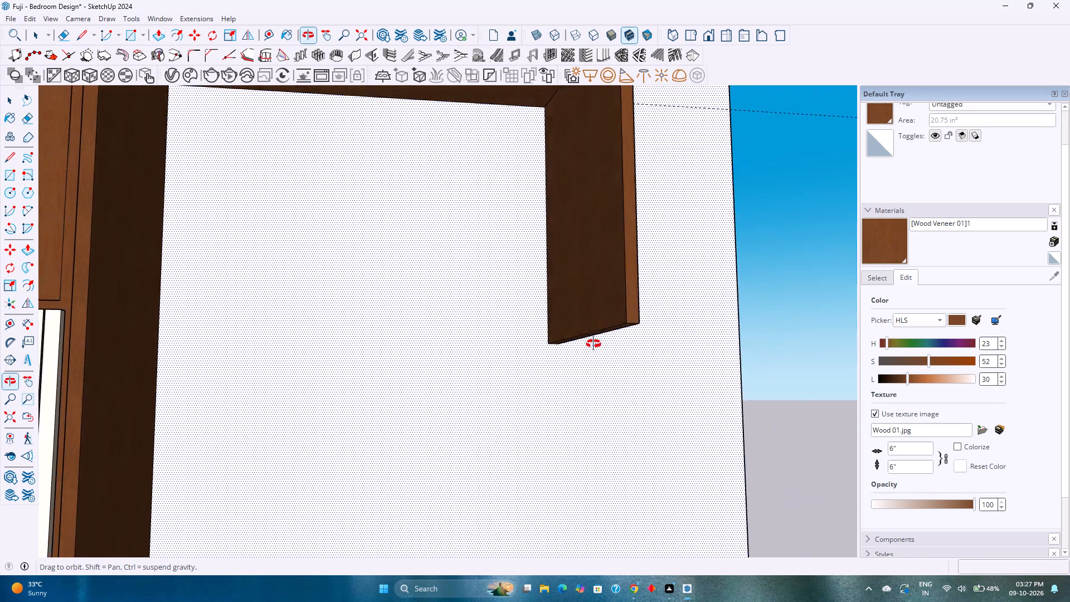
pyautogui.moveTo(594, 344); pyautogui.dragTo(674, 347, button='middle')
pyautogui.moveTo(654, 326); pyautogui.dragTo(657, 381, button='middle')
pyautogui.press('space')
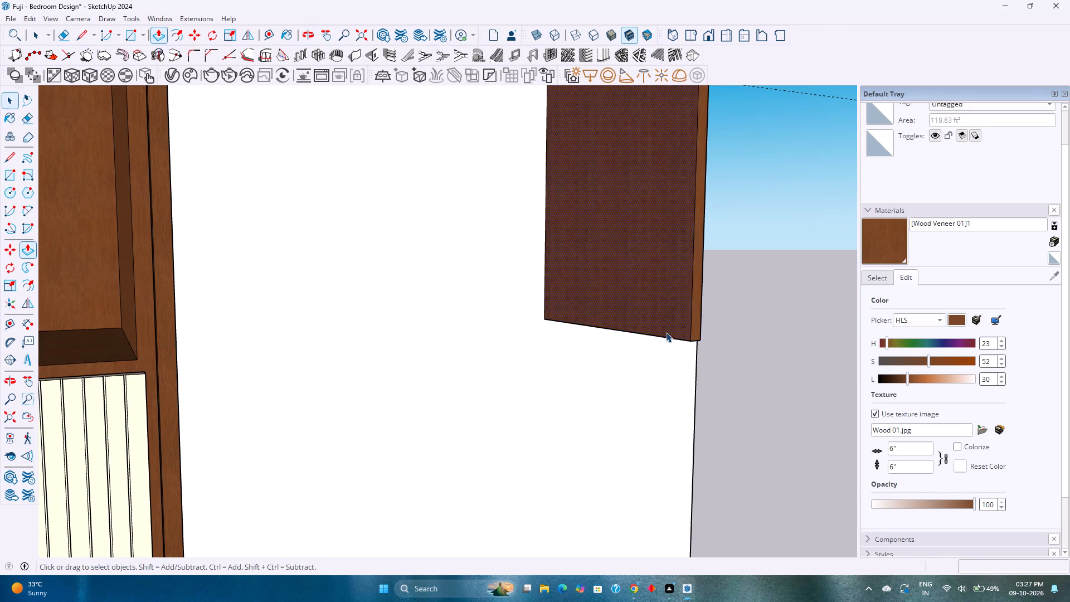
pyautogui.click(668, 338)
pyautogui.press('m')
pyautogui.click(668, 338)
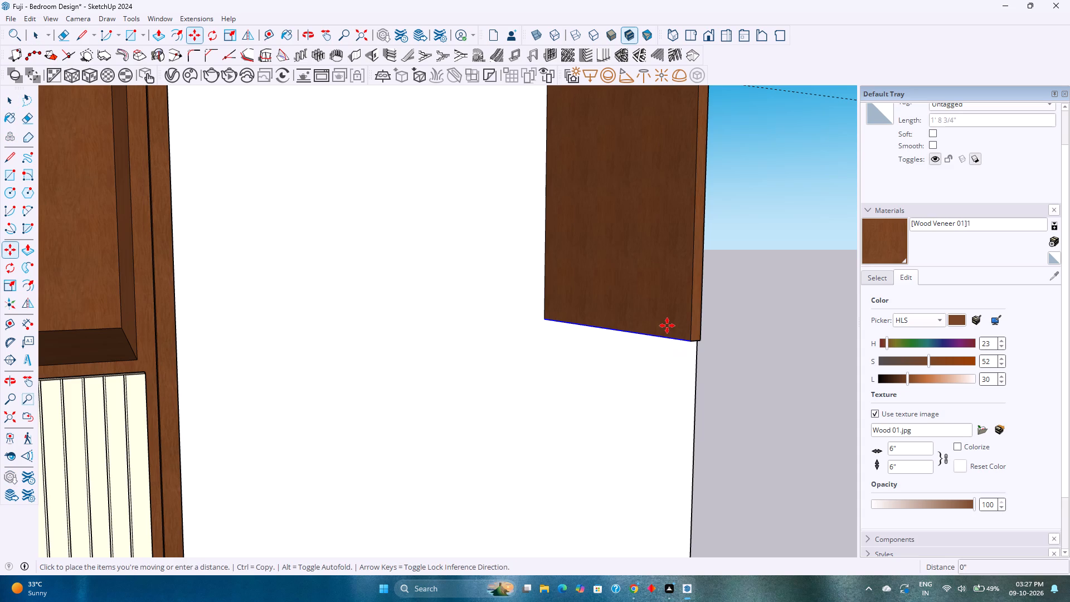
pyautogui.press('Up')
pyautogui.press('1')
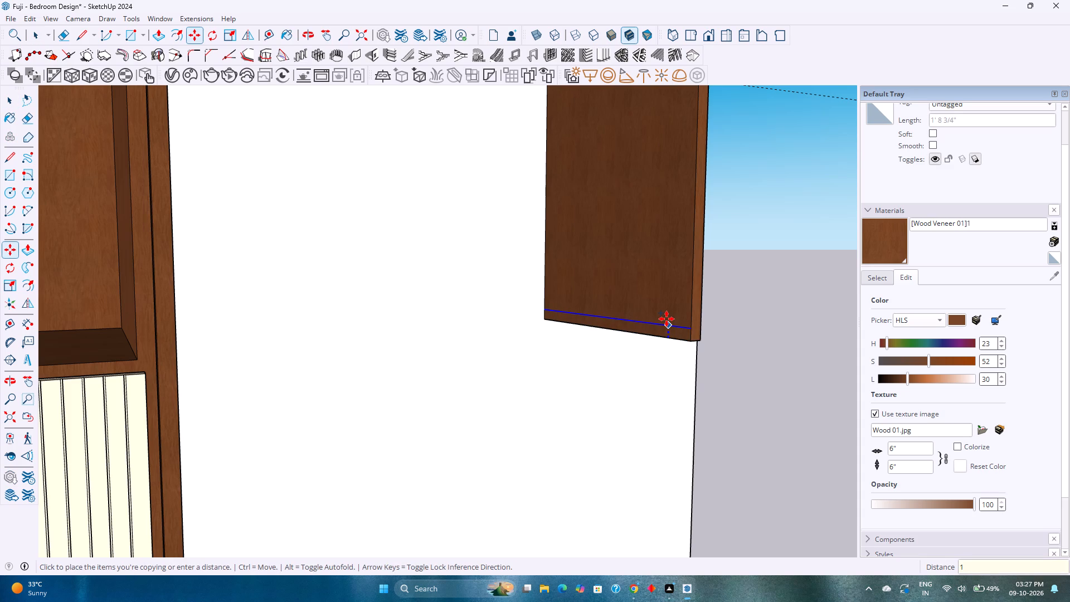
pyautogui.press('Return')
# Push/Pull the 1" strip at the base of the drop 3' 2" across to the side panel as a bottom shelf.
pyautogui.press('p')
pyautogui.click(671, 334)
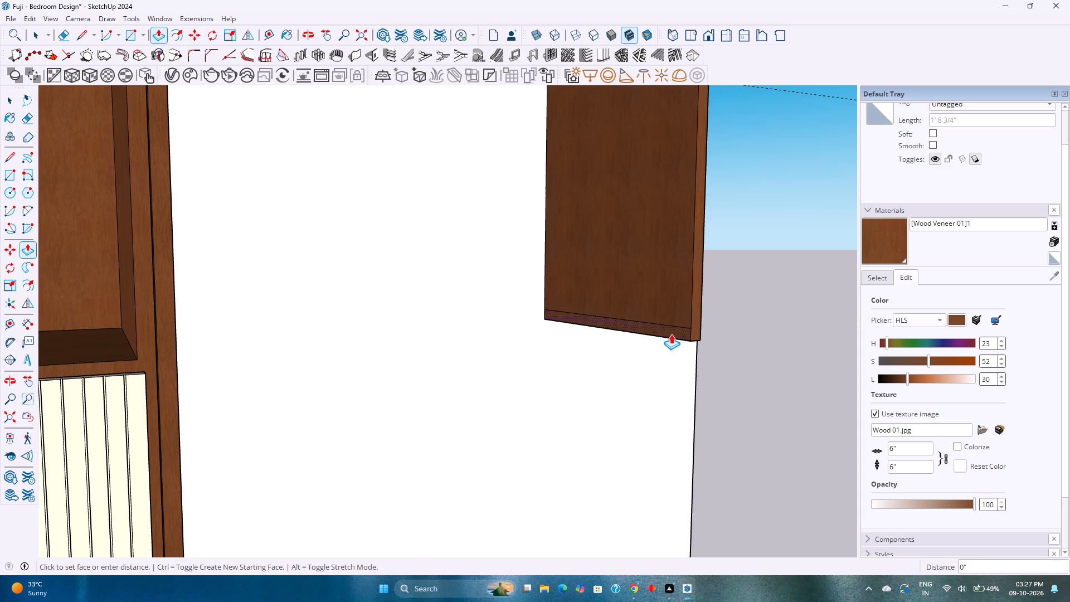
pyautogui.click(173, 372)
# Erase the seam edge where the bottom shelf's front meets the side panel.
pyautogui.moveTo(178, 372); pyautogui.dragTo(69, 377, button='middle')
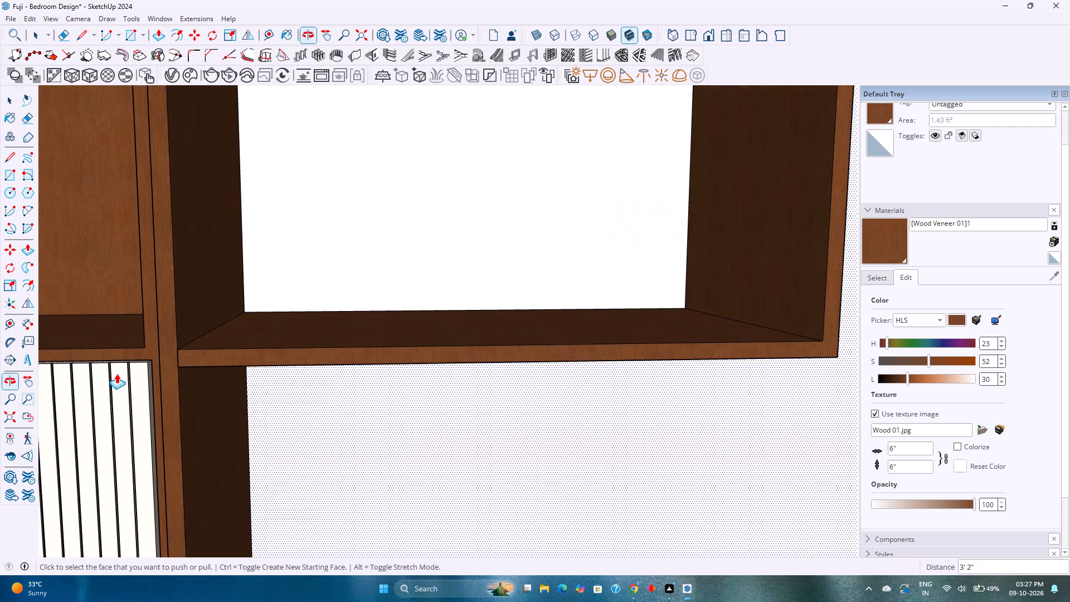
pyautogui.scroll(19, 167, 365)
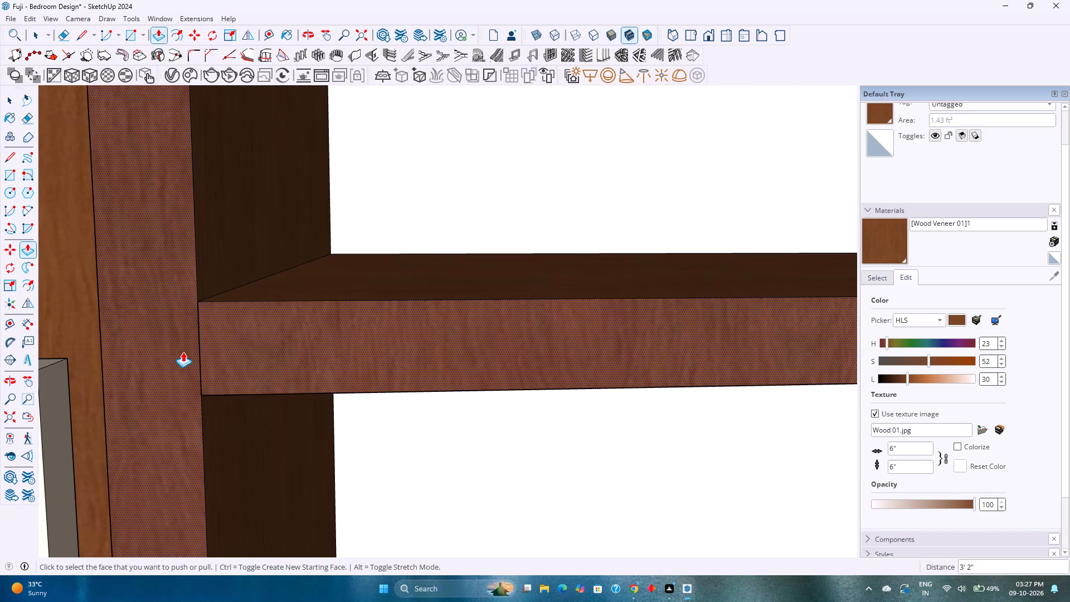
pyautogui.press('e')
pyautogui.click(197, 337)
pyautogui.click(201, 336)
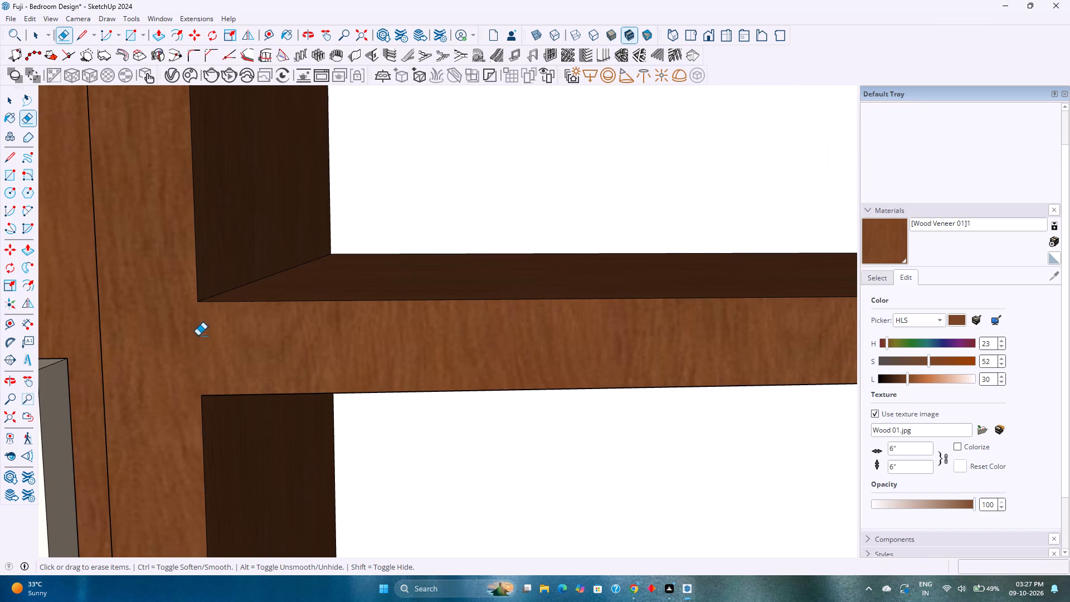
# Examine the open box frame and its junction with the side panel from several angles.
pyautogui.press('space')
pyautogui.scroll(-13, 252, 332)
pyautogui.moveTo(253, 332); pyautogui.dragTo(210, 343, button='middle')
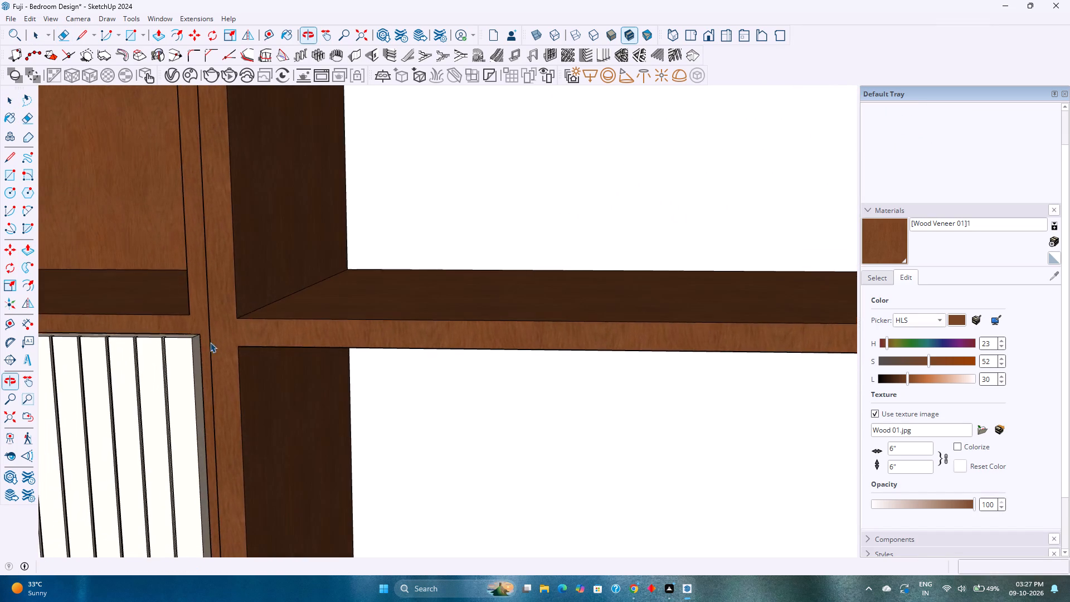
pyautogui.scroll(-9, 217, 332)
pyautogui.moveTo(217, 330); pyautogui.dragTo(362, 390, button='middle')
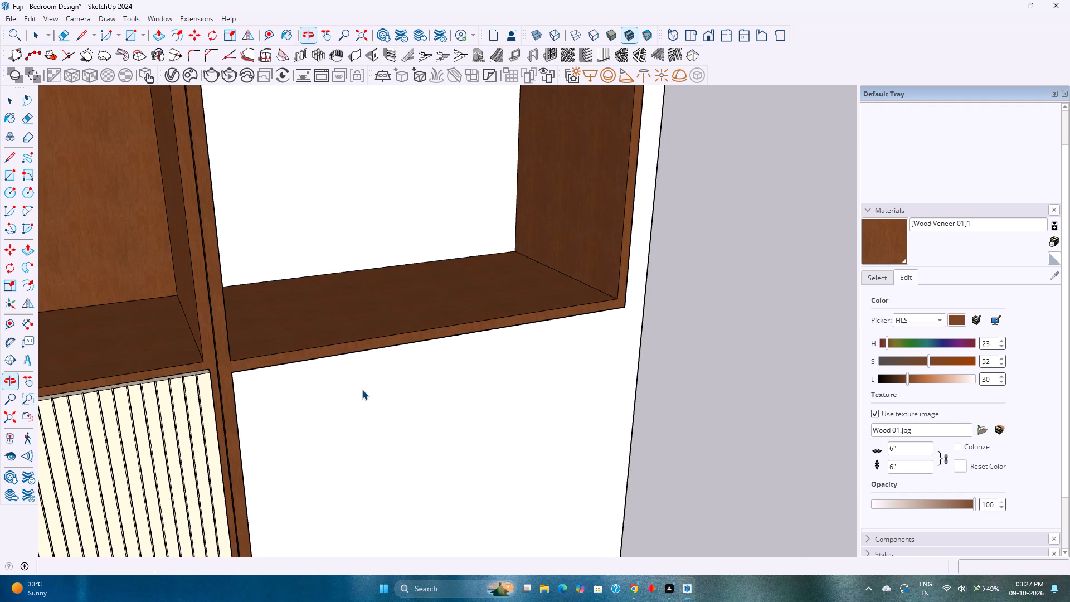
pyautogui.moveTo(362, 390); pyautogui.dragTo(363, 391, button='middle')
pyautogui.scroll(1, 362, 390)
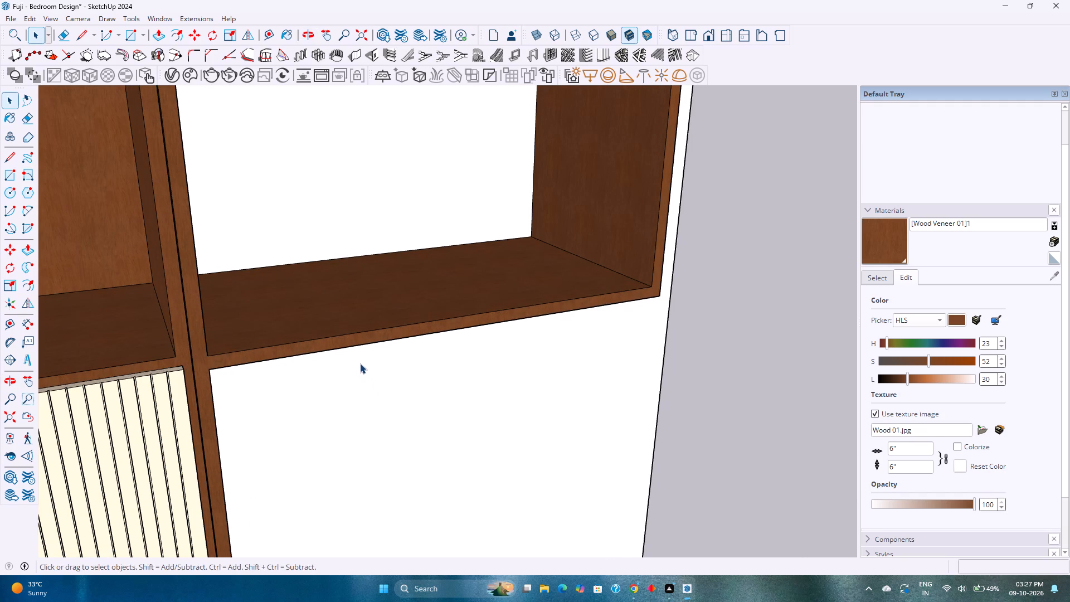
pyautogui.scroll(-8, 360, 363)
pyautogui.moveTo(361, 363); pyautogui.dragTo(237, 355, button='middle')
pyautogui.middleClick(237, 355)
pyautogui.keyDown('shift'); pyautogui.moveTo(244, 343); pyautogui.dragTo(352, 350, button='middle'); pyautogui.keyUp('shift')
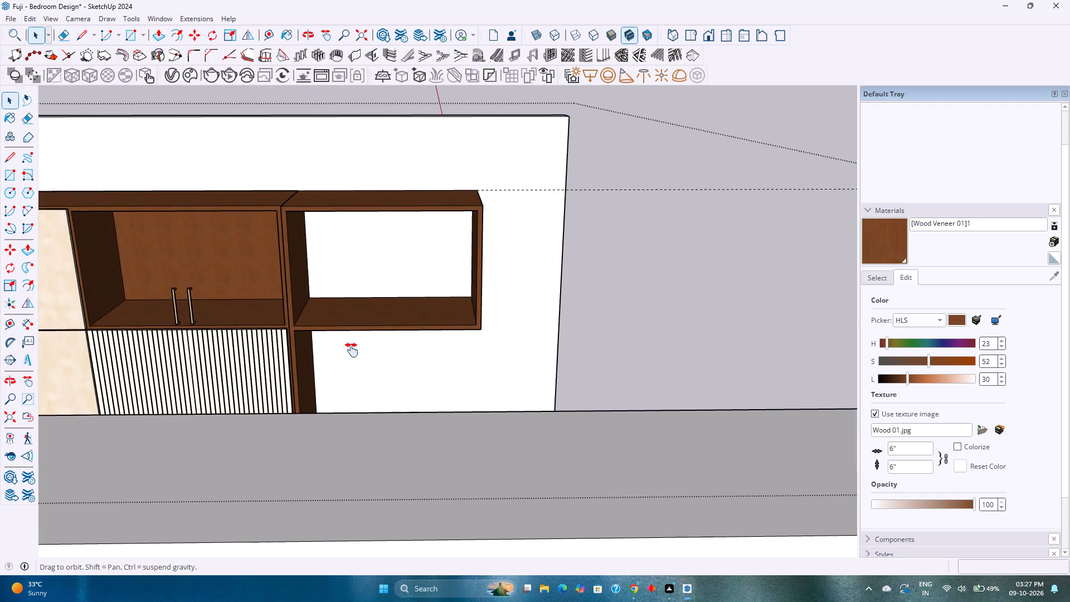
pyautogui.keyDown('shift'); pyautogui.moveTo(352, 350); pyautogui.dragTo(359, 352, button='middle'); pyautogui.keyUp('shift')
pyautogui.moveTo(356, 353); pyautogui.dragTo(334, 383, button='middle')
pyautogui.keyDown('shift'); pyautogui.moveTo(310, 356); pyautogui.dragTo(414, 371, button='middle'); pyautogui.keyUp('shift')
pyautogui.moveTo(415, 370); pyautogui.dragTo(250, 362, button='middle')
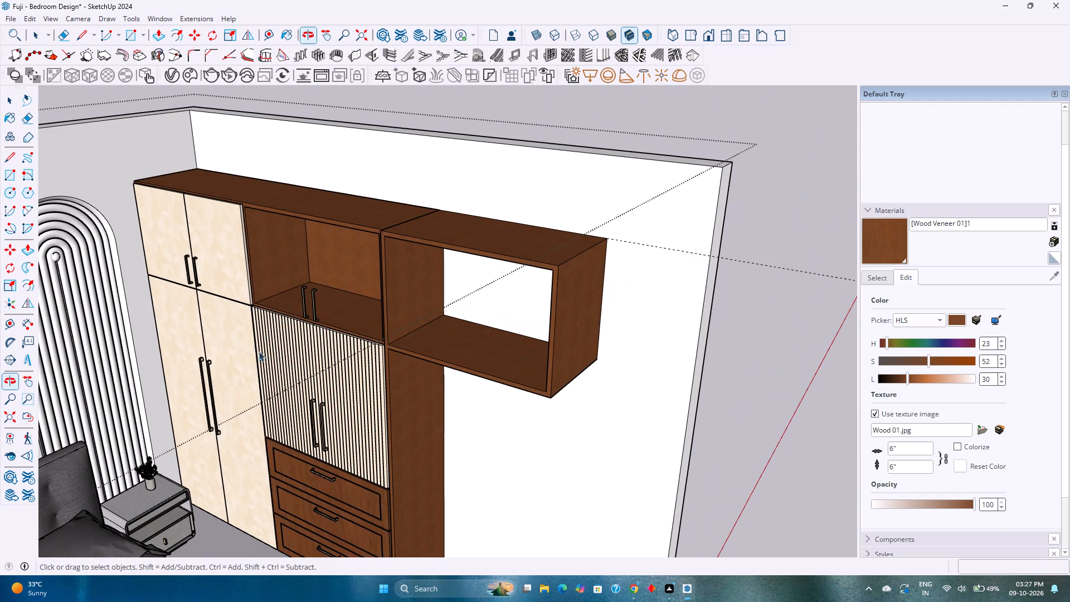
# Inside the wardrobe group, unhide all hidden objects and leave the group.
pyautogui.click(297, 349)
pyautogui.doubleClick(297, 349)
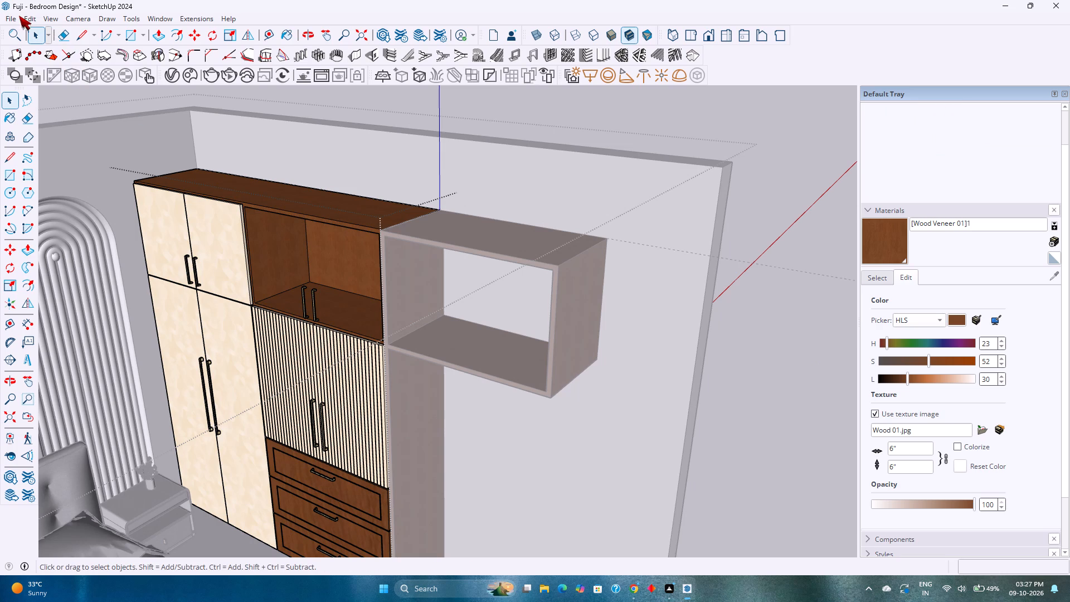
pyautogui.click(26, 15)
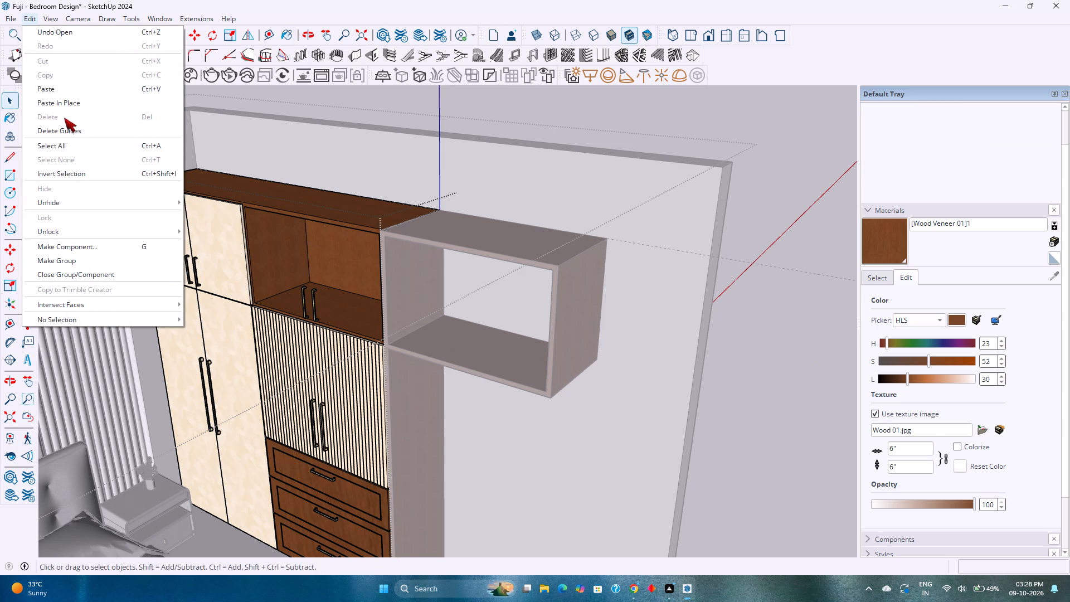
pyautogui.click(209, 225)
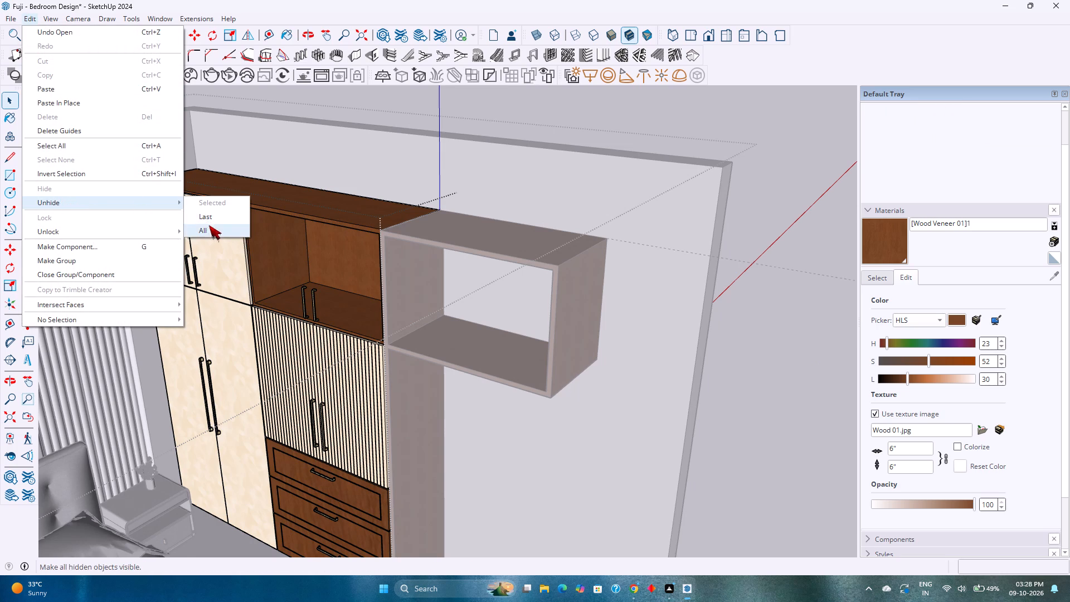
pyautogui.press('Escape')
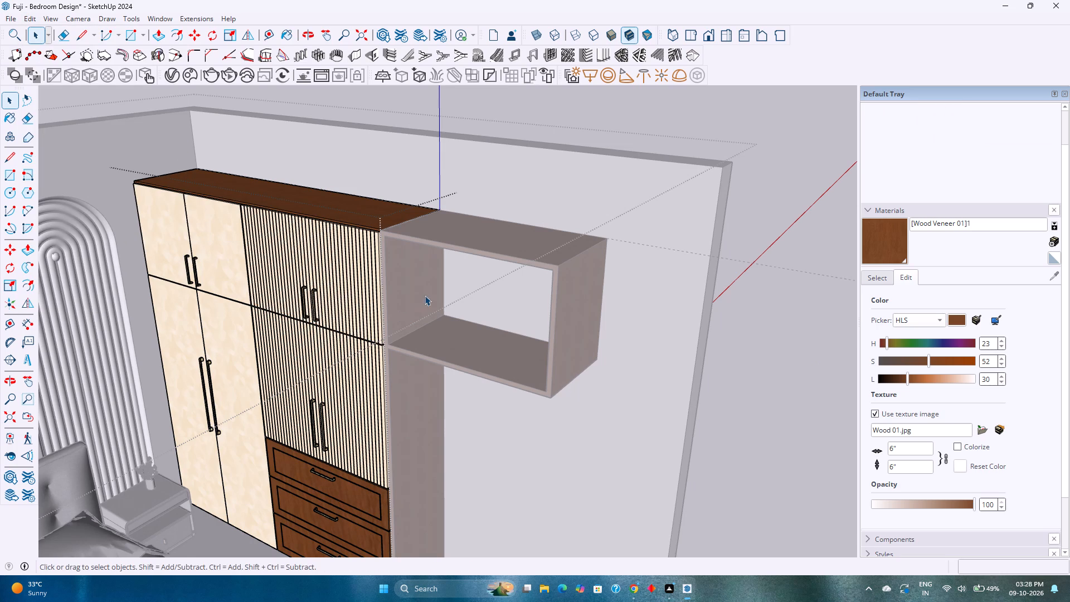
# Draw a 2' by 3' 2" rectangle across the front opening of the box frame, from inner corner to opposite inner corner.
pyautogui.moveTo(445, 293); pyautogui.dragTo(645, 267, button='middle')
pyautogui.moveTo(645, 267); pyautogui.dragTo(536, 305, button='middle')
pyautogui.keyDown('shift'); pyautogui.moveTo(575, 300); pyautogui.dragTo(492, 294, button='middle'); pyautogui.keyUp('shift')
pyautogui.moveTo(489, 293); pyautogui.dragTo(542, 336, button='middle')
pyautogui.scroll(3, 544, 336)
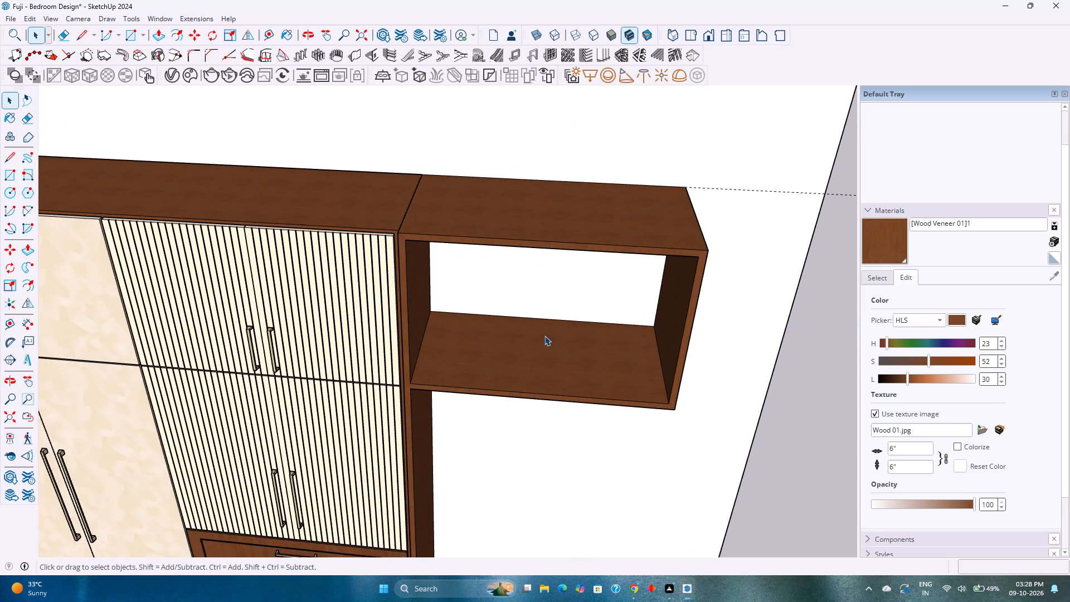
pyautogui.scroll(2, 544, 336)
pyautogui.moveTo(544, 336); pyautogui.dragTo(556, 239, button='middle')
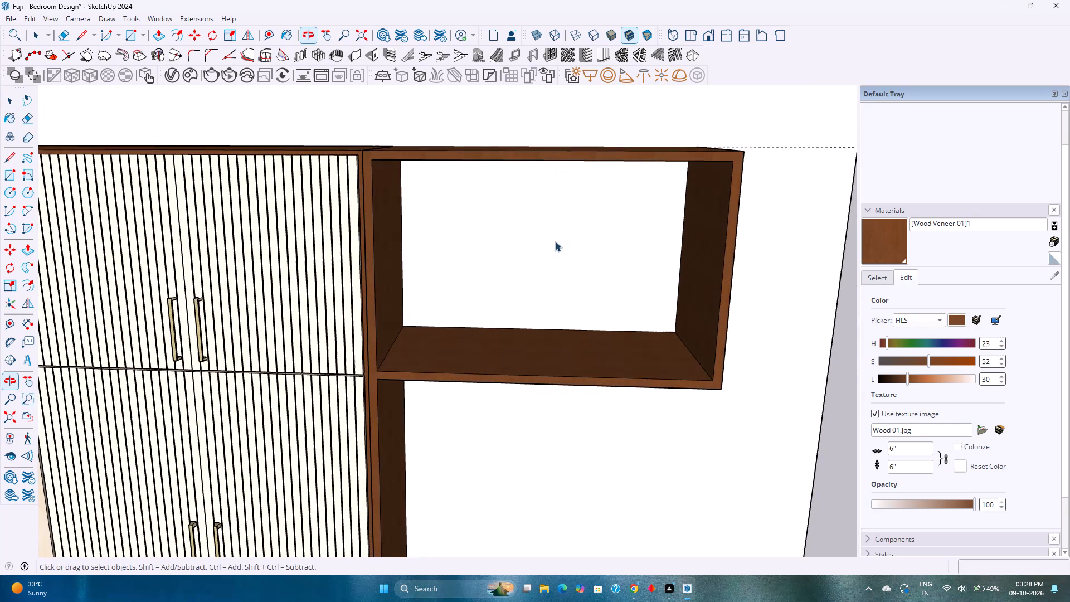
pyautogui.scroll(-4, 543, 234)
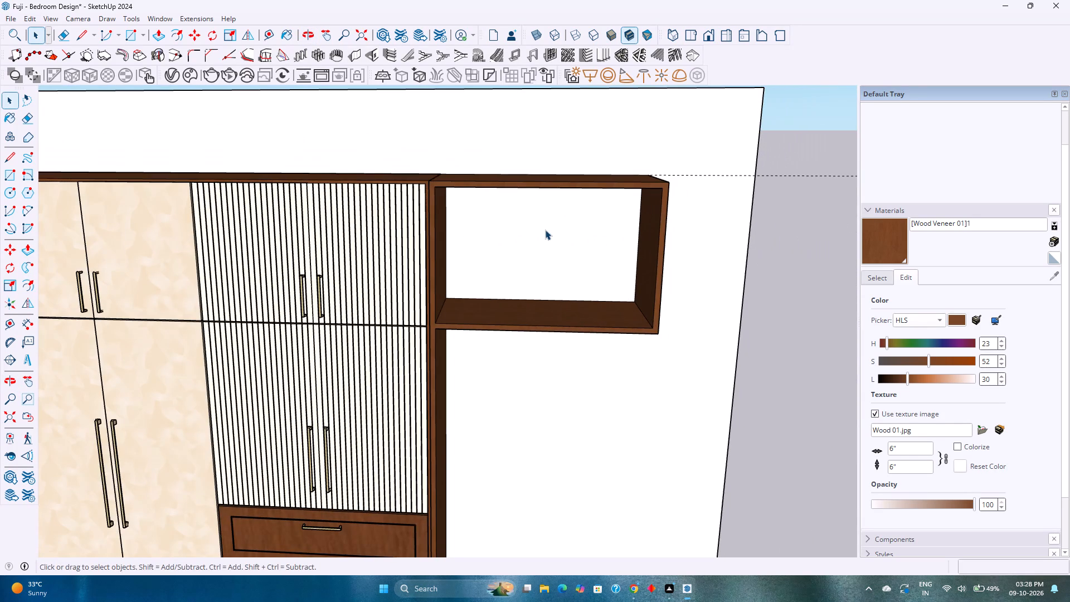
pyautogui.click(127, 35)
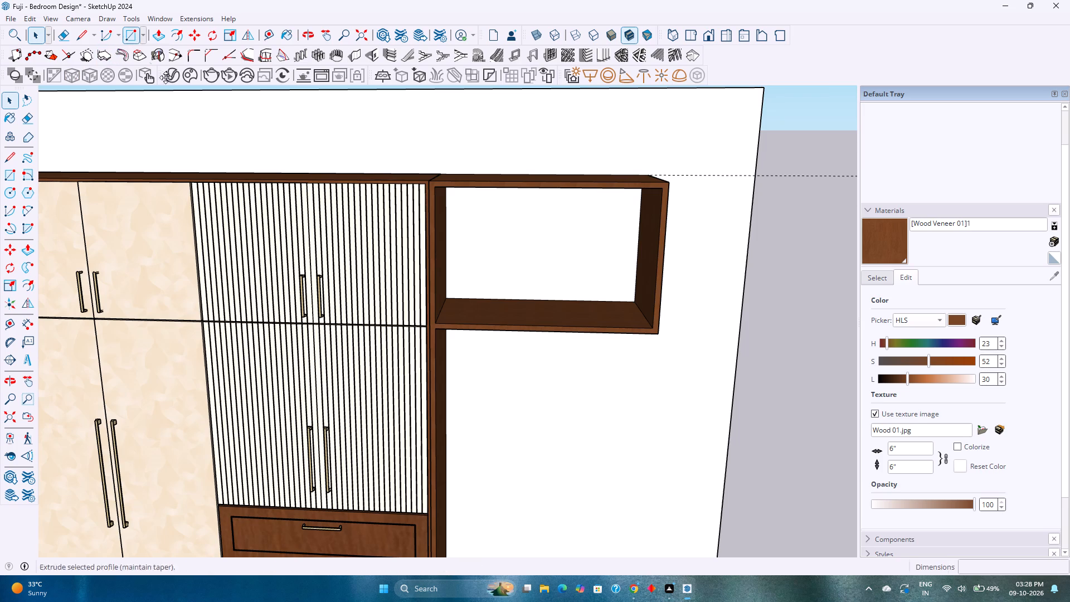
pyautogui.click(440, 190)
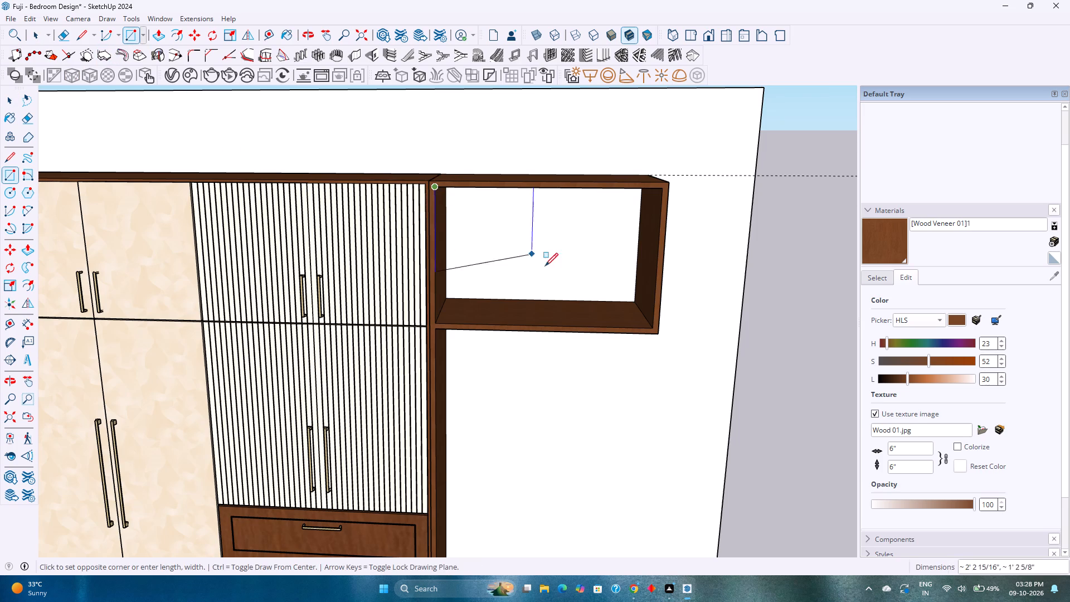
pyautogui.click(651, 327)
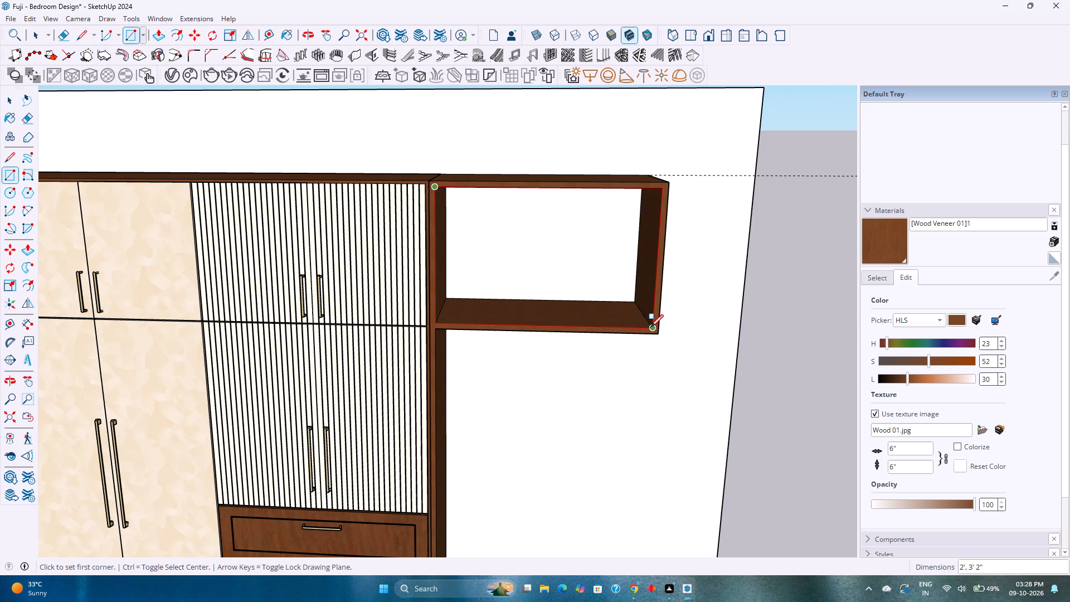
# Make the new rectangle and its edges on the front of the box frame into a group.
pyautogui.press('space')
pyautogui.doubleClick(548, 239)
pyautogui.rightClick(550, 238)
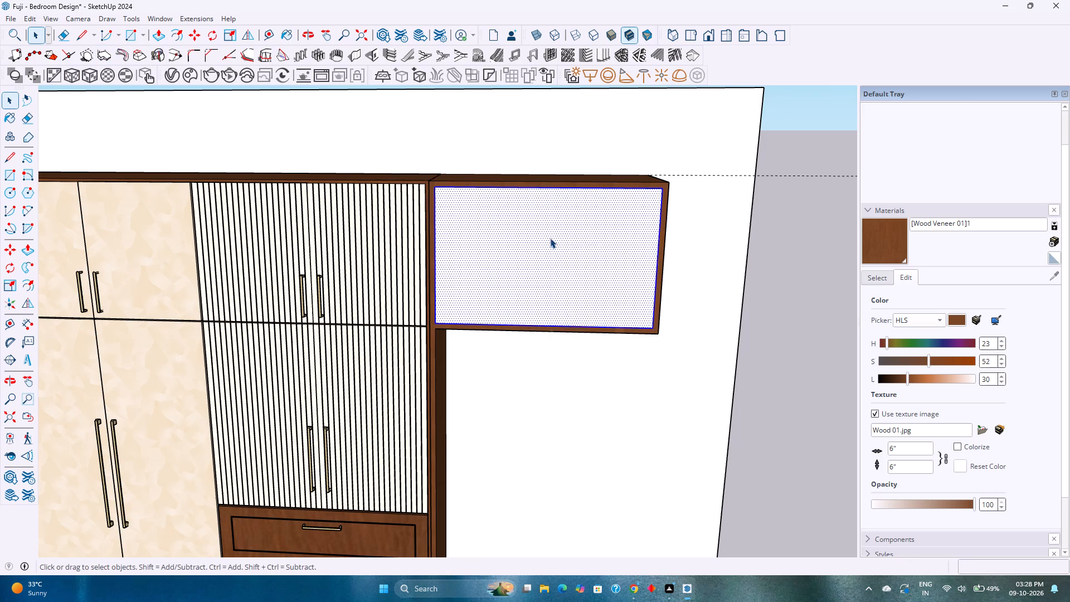
pyautogui.click(587, 346)
# Open the new rectangle group on the box front and extrude its face 0.75" into a shutter panel.
pyautogui.doubleClick(526, 263)
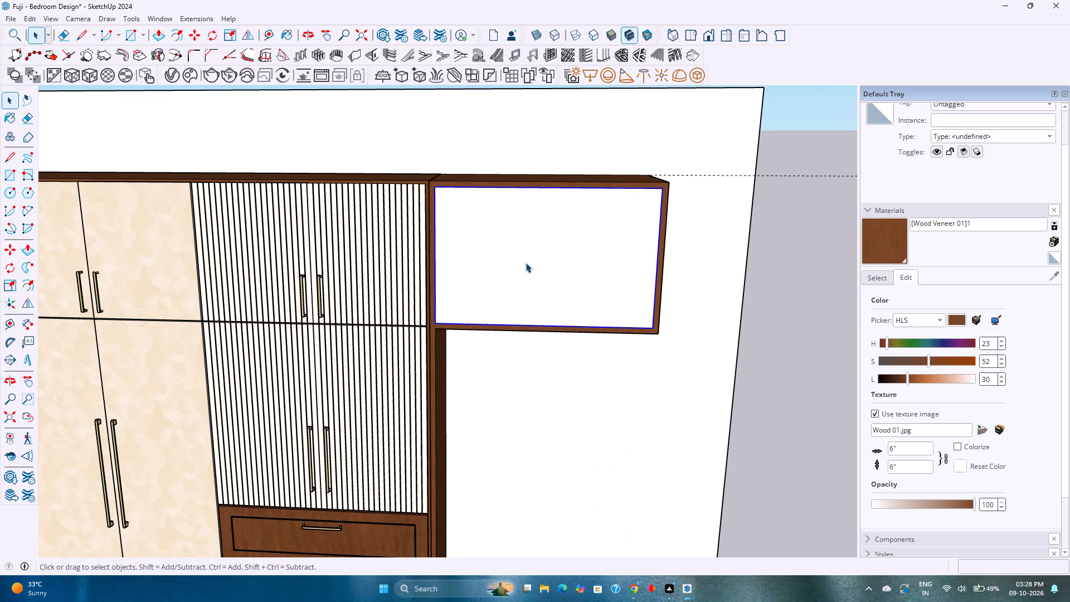
pyautogui.scroll(5, 526, 263)
pyautogui.moveTo(526, 263); pyautogui.dragTo(523, 343, button='middle')
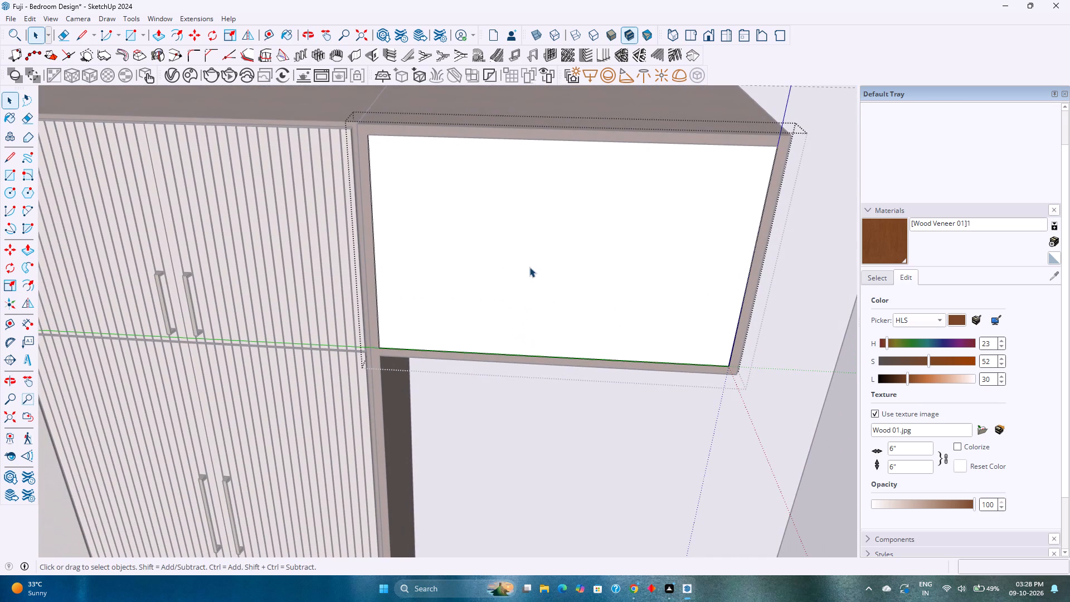
pyautogui.press('p')
pyautogui.click(529, 266)
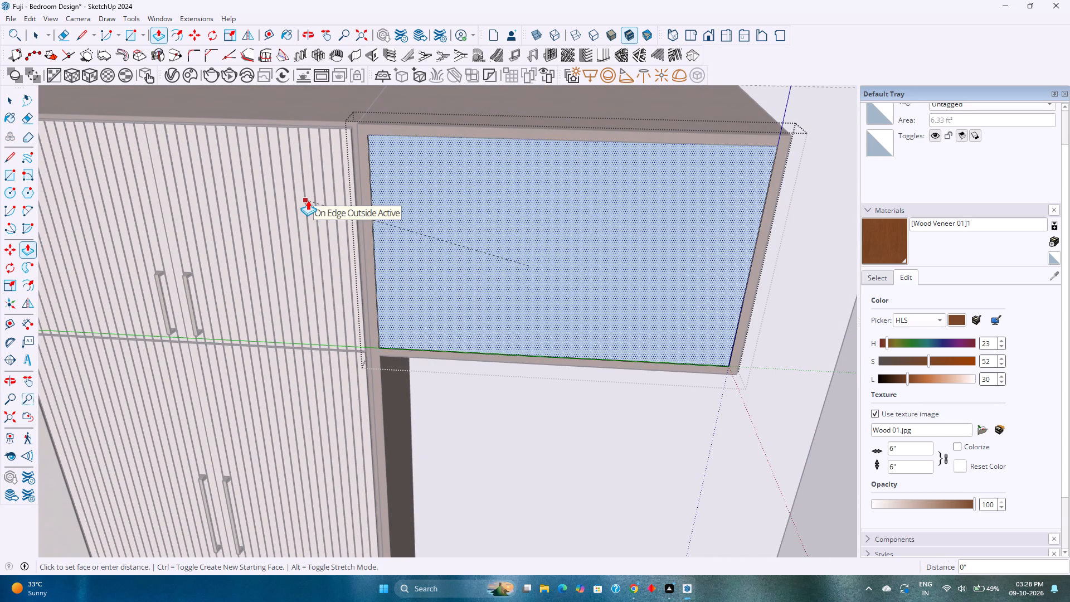
pyautogui.moveTo(308, 198); pyautogui.dragTo(391, 366, button='middle')
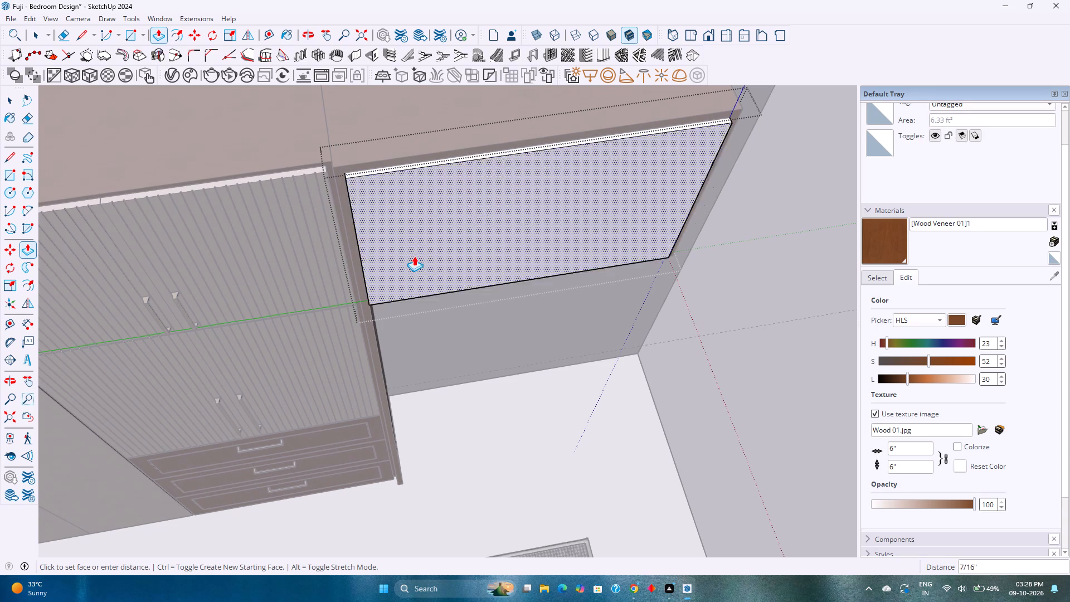
pyautogui.write('0.7')
pyautogui.press('5')
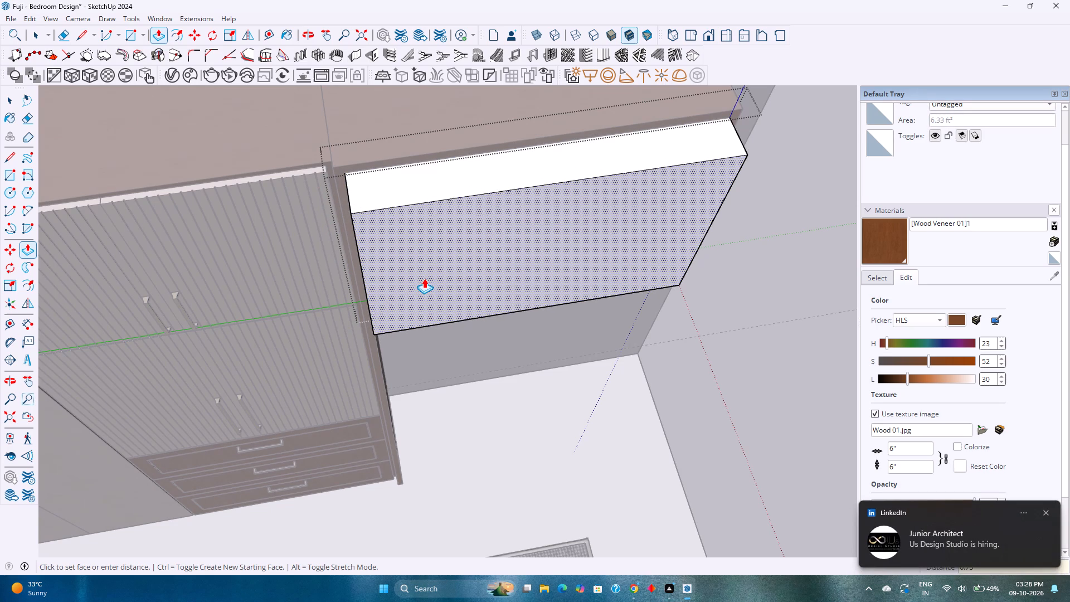
pyautogui.press('Return')
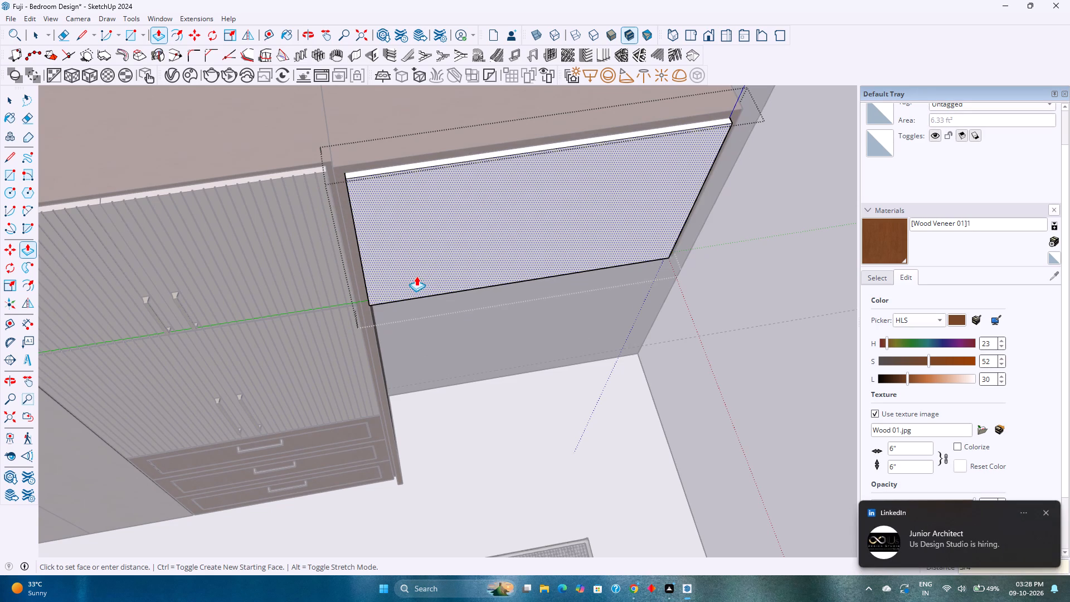
pyautogui.press('space')
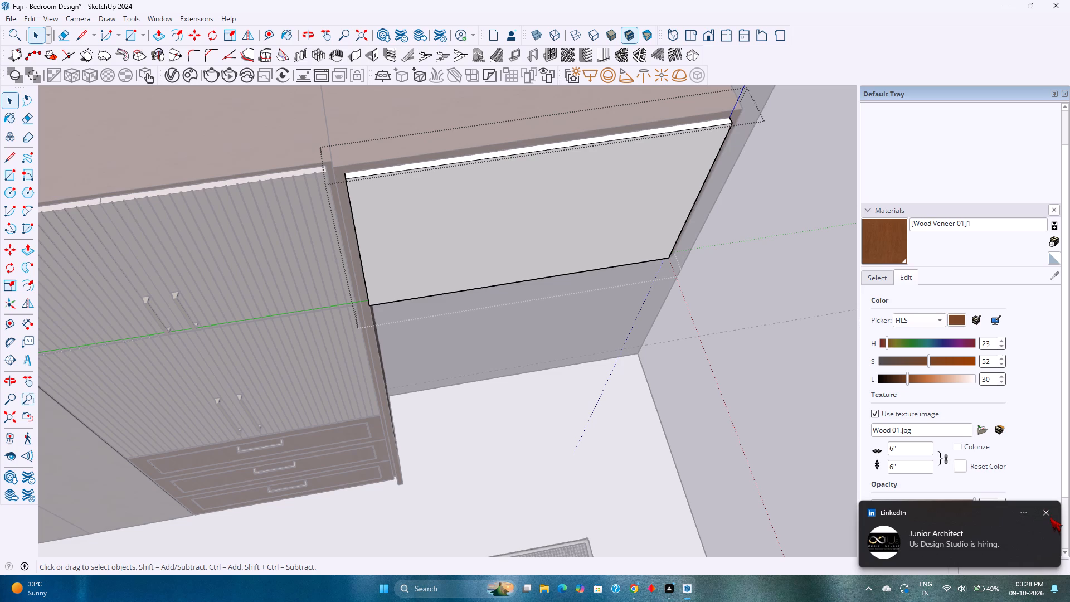
pyautogui.click(1048, 513)
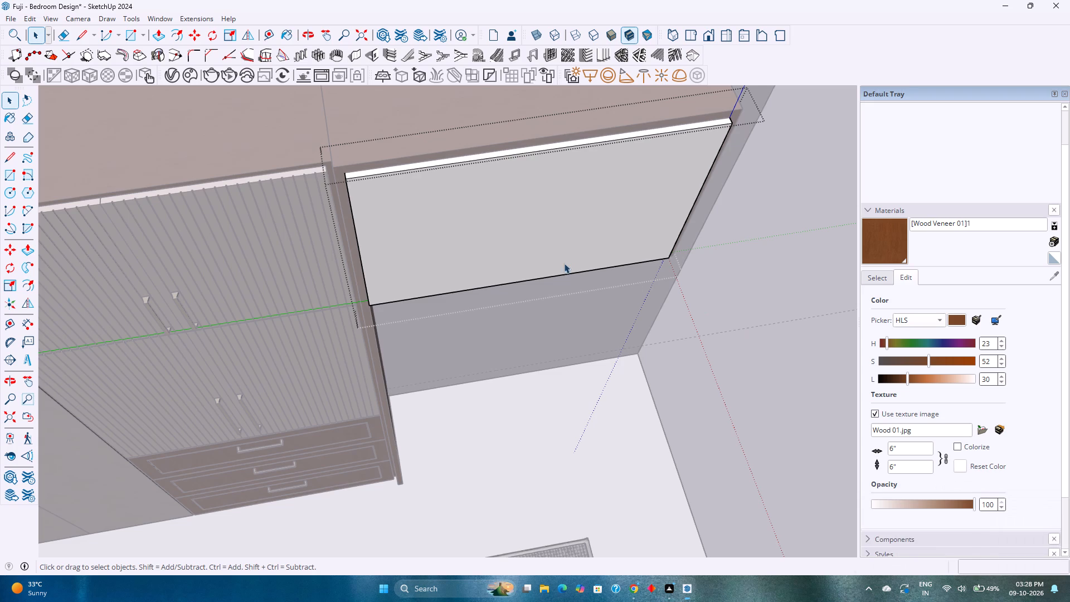
# Copy the outer vertical edge of the shutter panel's front face 1' 7" along the green axis to the panel's middle.
pyautogui.scroll(1, 564, 263)
pyautogui.keyDown('shift'); pyautogui.moveTo(557, 253); pyautogui.dragTo(620, 325, button='middle'); pyautogui.keyUp('shift')
pyautogui.moveTo(622, 334); pyautogui.dragTo(471, 278, button='middle')
pyautogui.scroll(1, 466, 311)
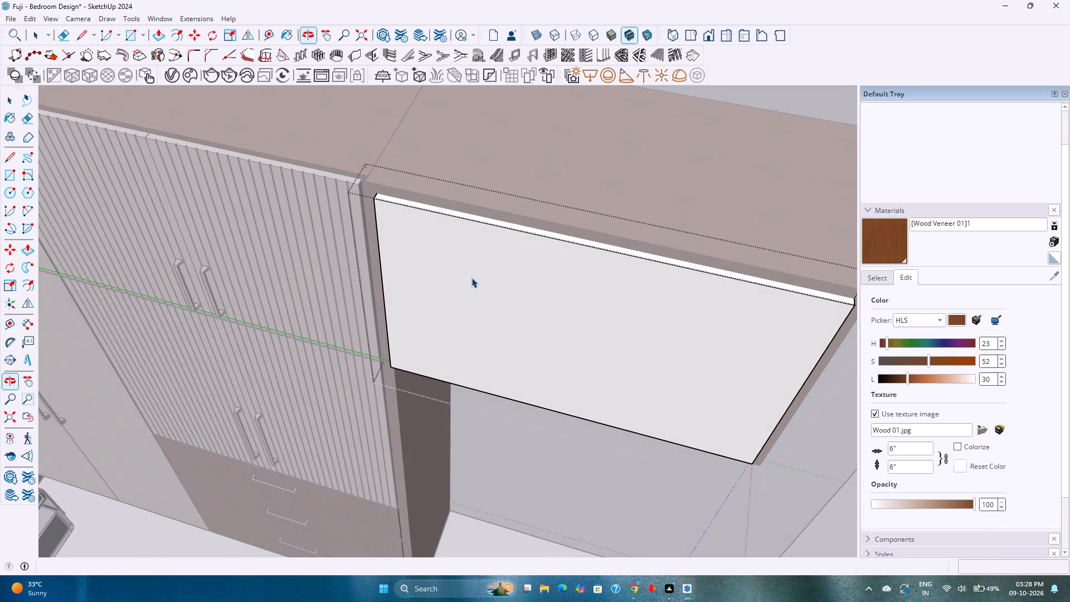
pyautogui.keyDown('shift'); pyautogui.moveTo(471, 278); pyautogui.dragTo(318, 287, button='middle'); pyautogui.keyUp('shift')
pyautogui.moveTo(324, 312); pyautogui.dragTo(343, 282, button='middle')
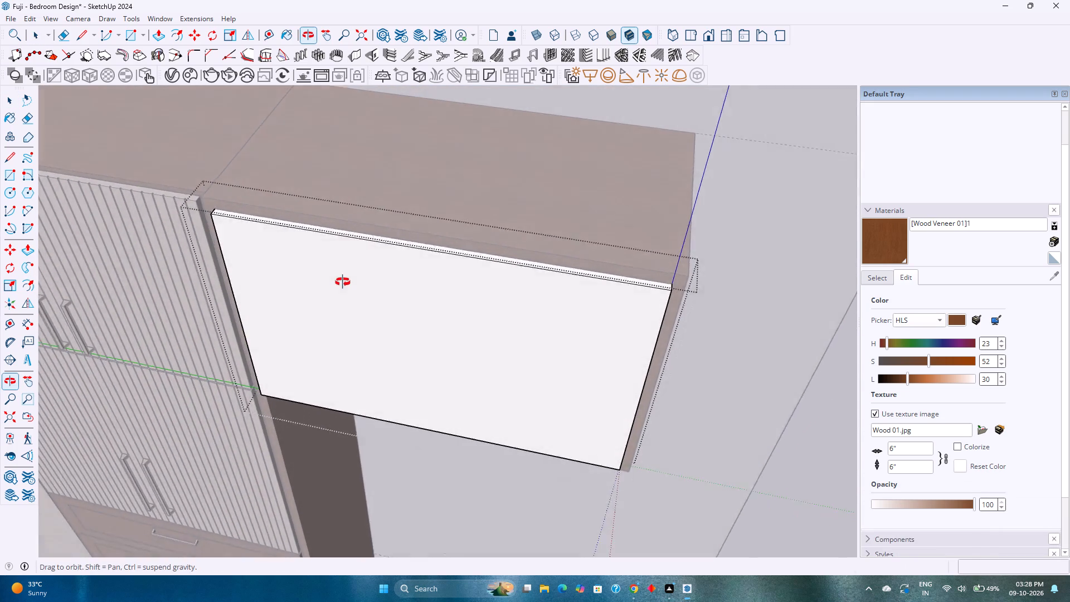
pyautogui.moveTo(343, 282); pyautogui.dragTo(490, 298, button='middle')
pyautogui.scroll(1, 570, 261)
pyautogui.moveTo(562, 256); pyautogui.dragTo(300, 222, button='middle')
pyautogui.moveTo(580, 411); pyautogui.dragTo(554, 308, button='middle')
pyautogui.click(652, 349)
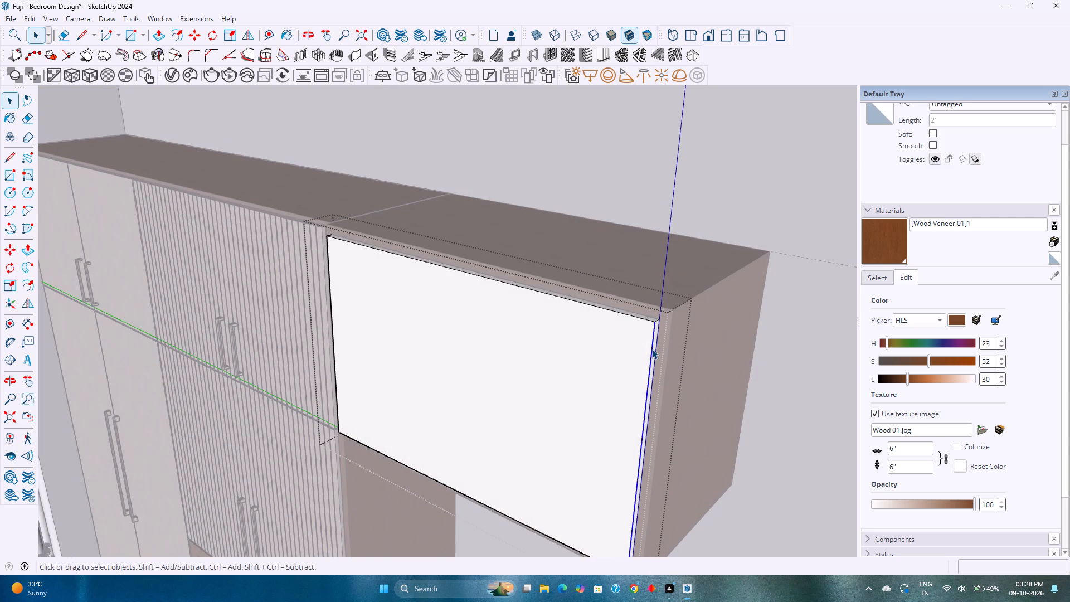
pyautogui.press('m')
pyautogui.click(655, 323)
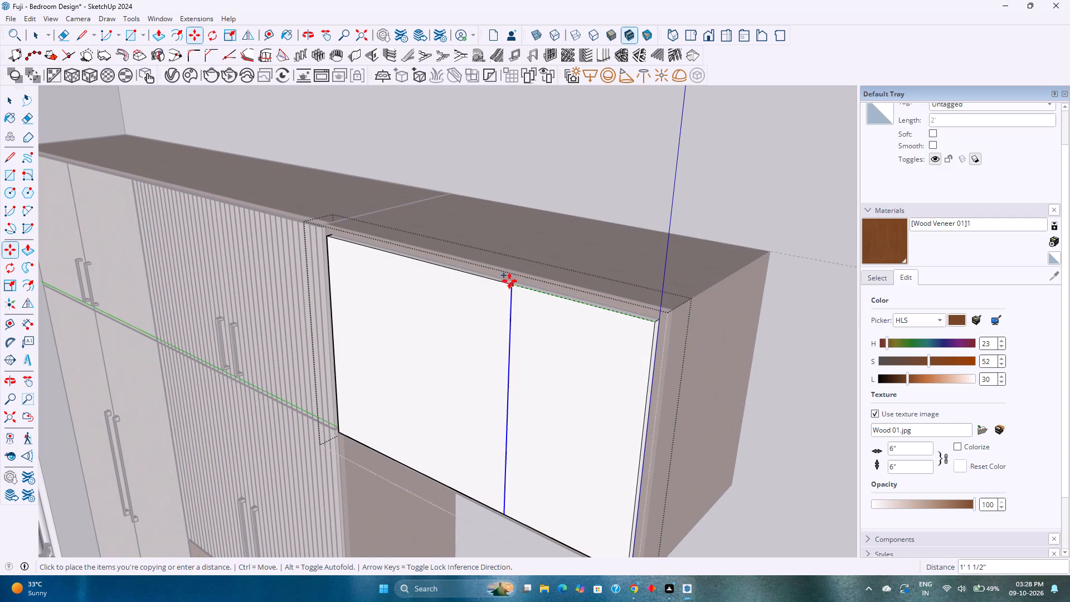
pyautogui.press('Left')
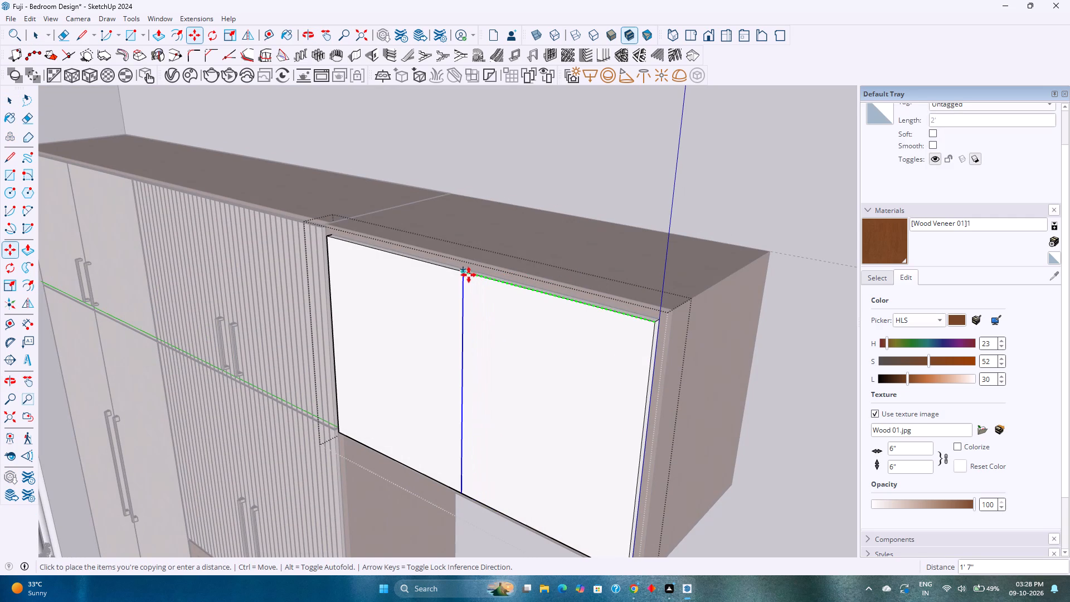
pyautogui.click(465, 273)
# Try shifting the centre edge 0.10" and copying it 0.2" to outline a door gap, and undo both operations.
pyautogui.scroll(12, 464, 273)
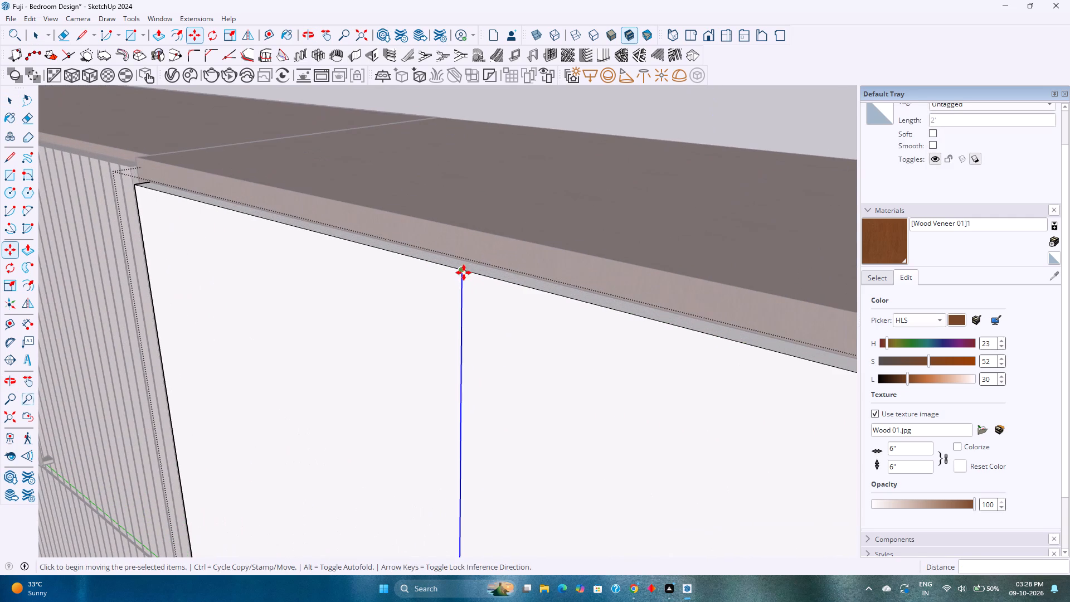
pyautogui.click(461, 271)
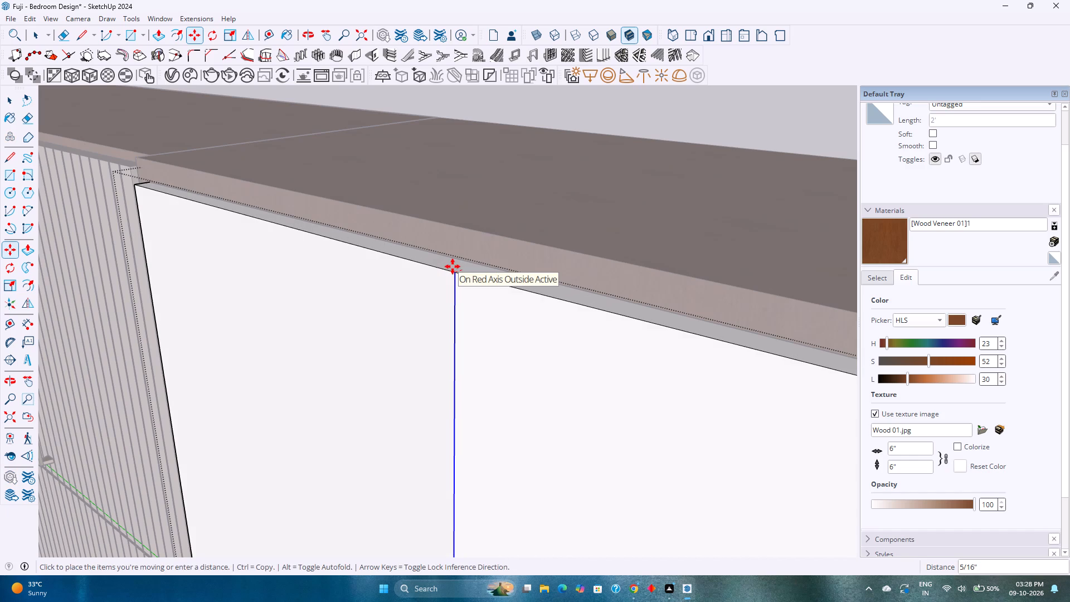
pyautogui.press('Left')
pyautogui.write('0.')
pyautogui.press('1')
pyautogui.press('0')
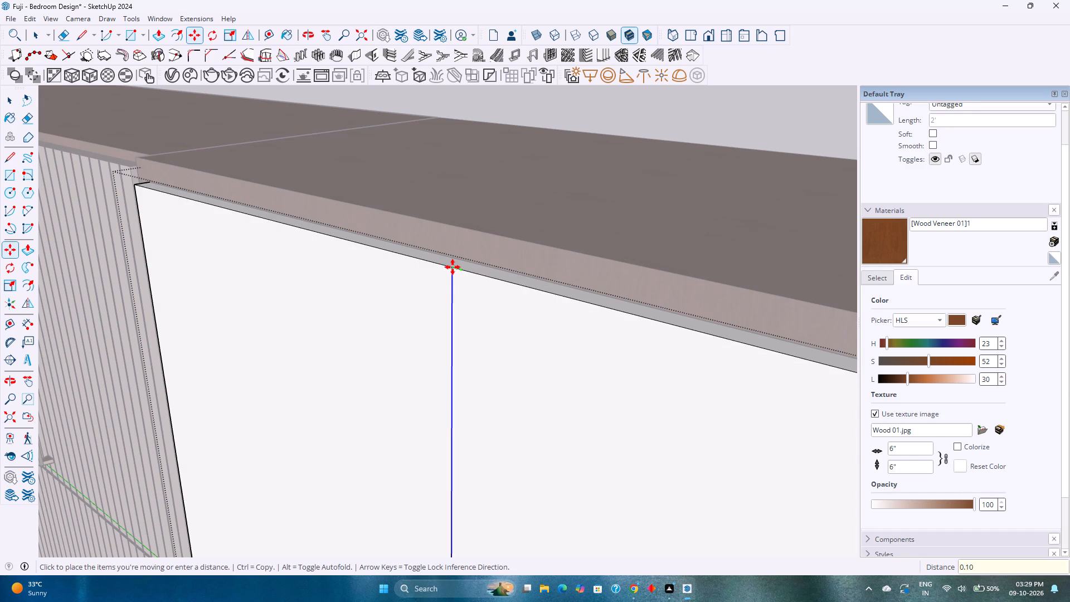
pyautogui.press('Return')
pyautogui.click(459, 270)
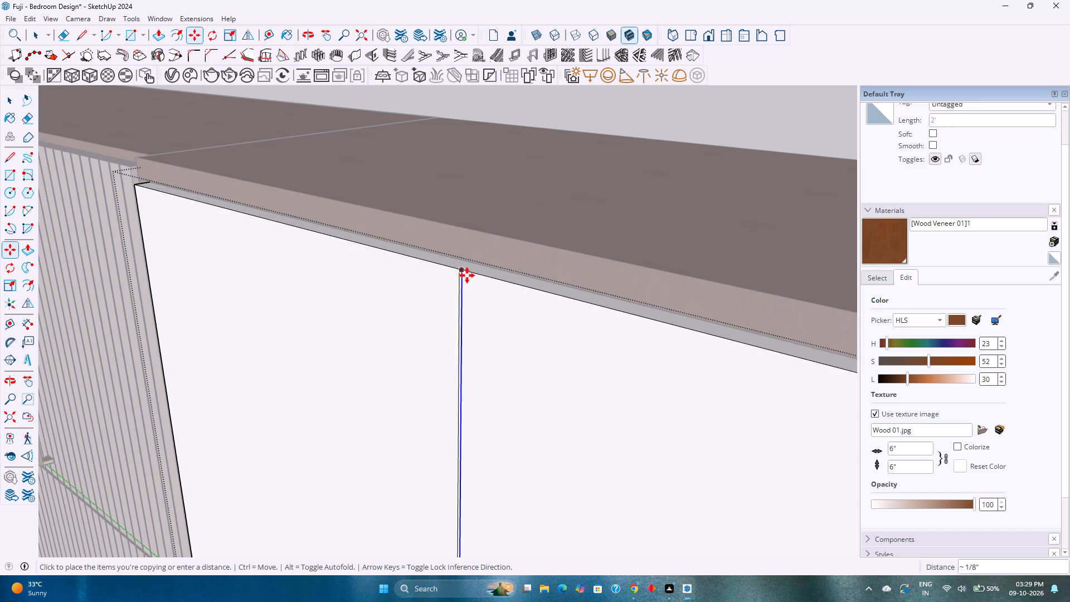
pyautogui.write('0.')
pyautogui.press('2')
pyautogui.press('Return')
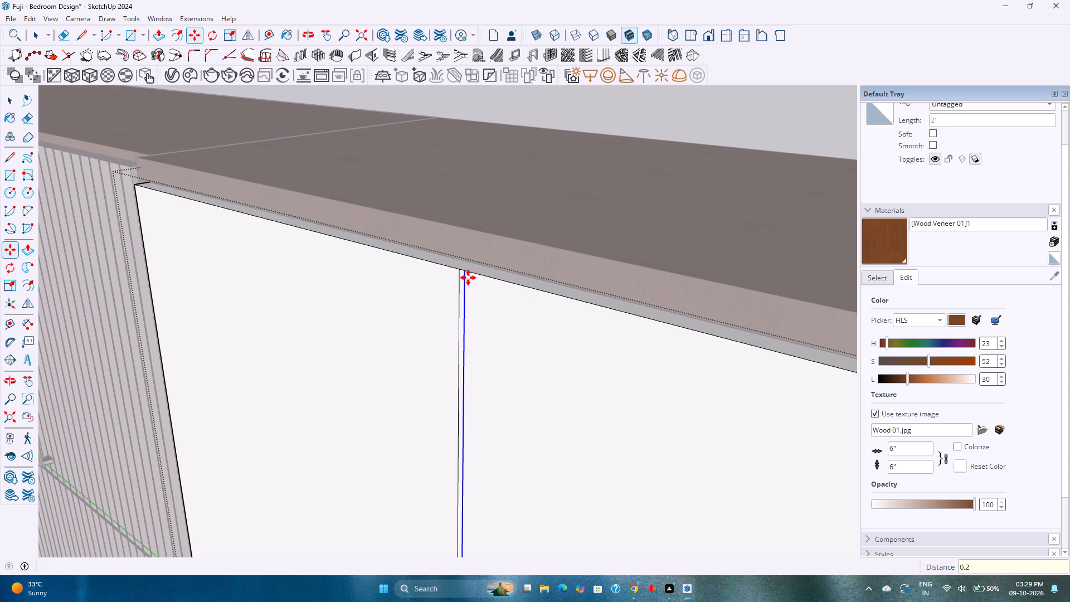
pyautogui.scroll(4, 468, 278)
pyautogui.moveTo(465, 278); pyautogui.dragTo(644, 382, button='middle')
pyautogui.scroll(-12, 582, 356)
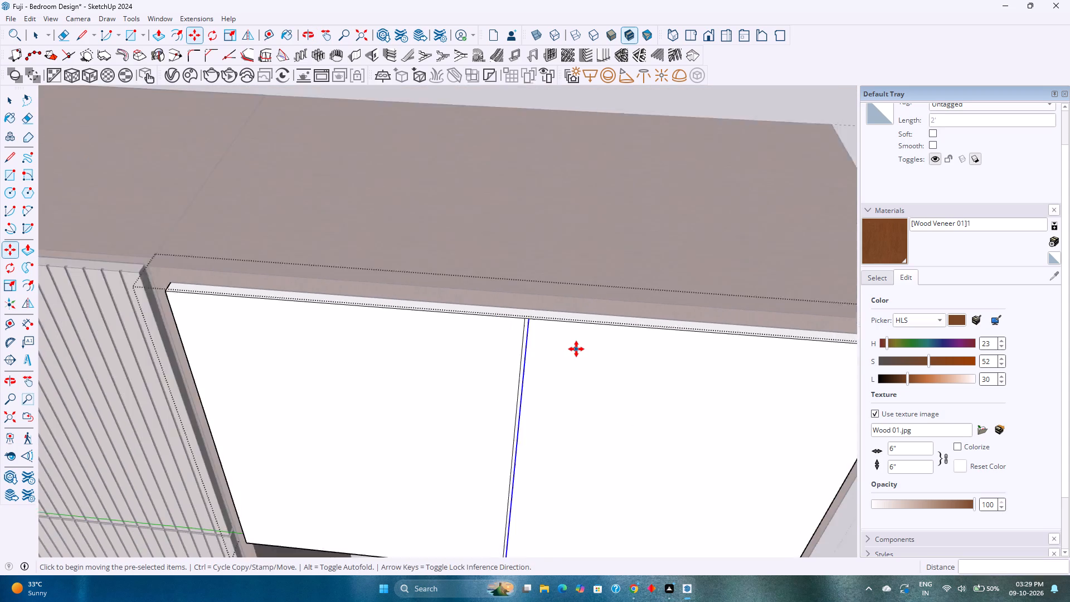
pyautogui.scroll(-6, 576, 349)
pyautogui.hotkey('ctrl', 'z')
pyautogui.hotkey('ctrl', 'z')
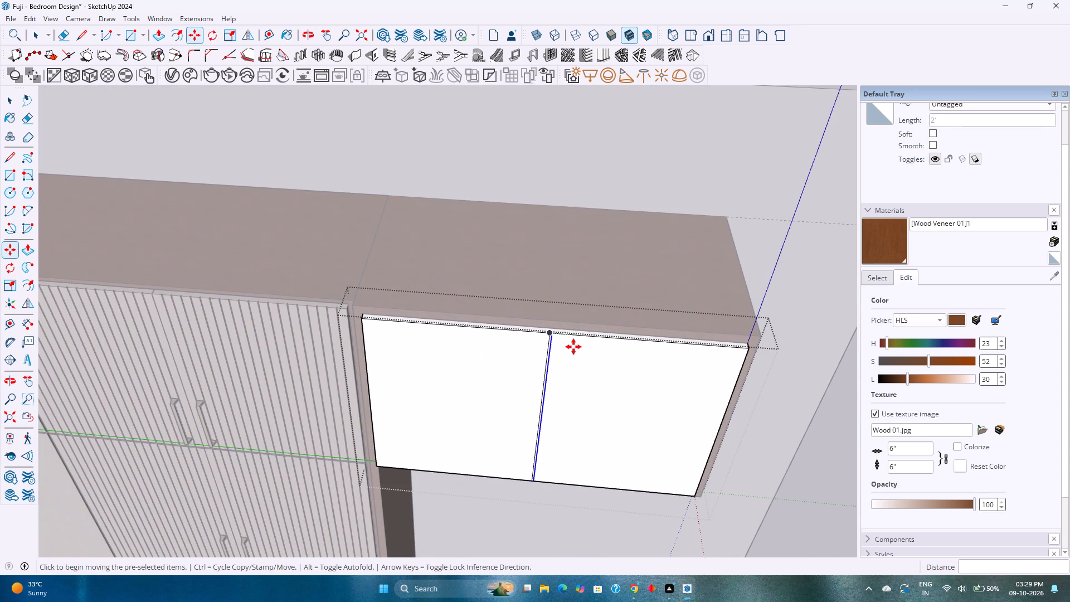
# Move the centre edge of the shutter panel 0.0010" along the green axis towards the wardrobe.
pyautogui.scroll(8, 560, 329)
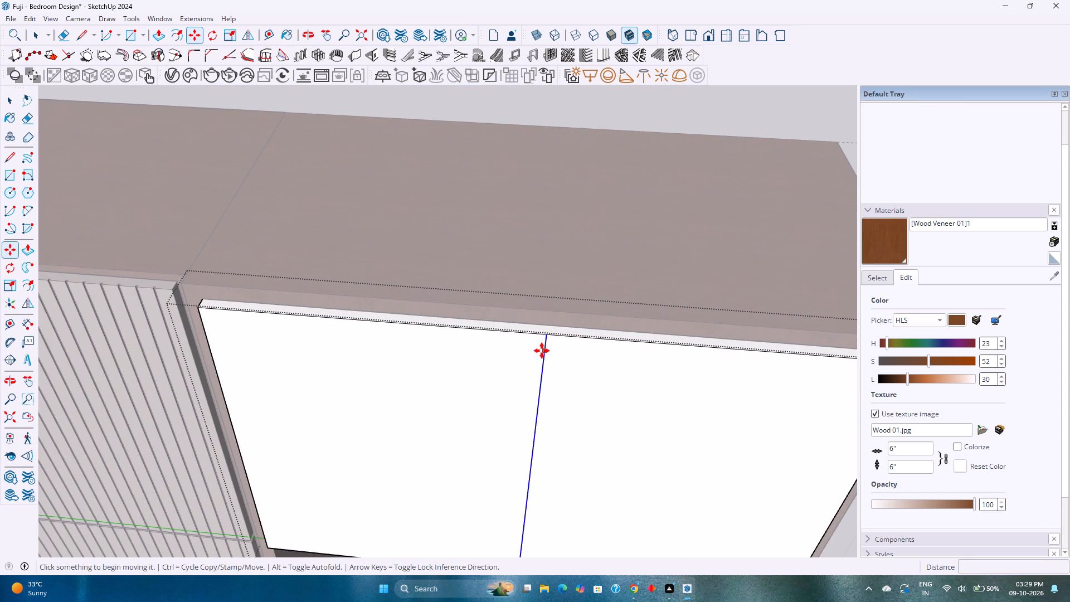
pyautogui.click(542, 351)
pyautogui.press('Left')
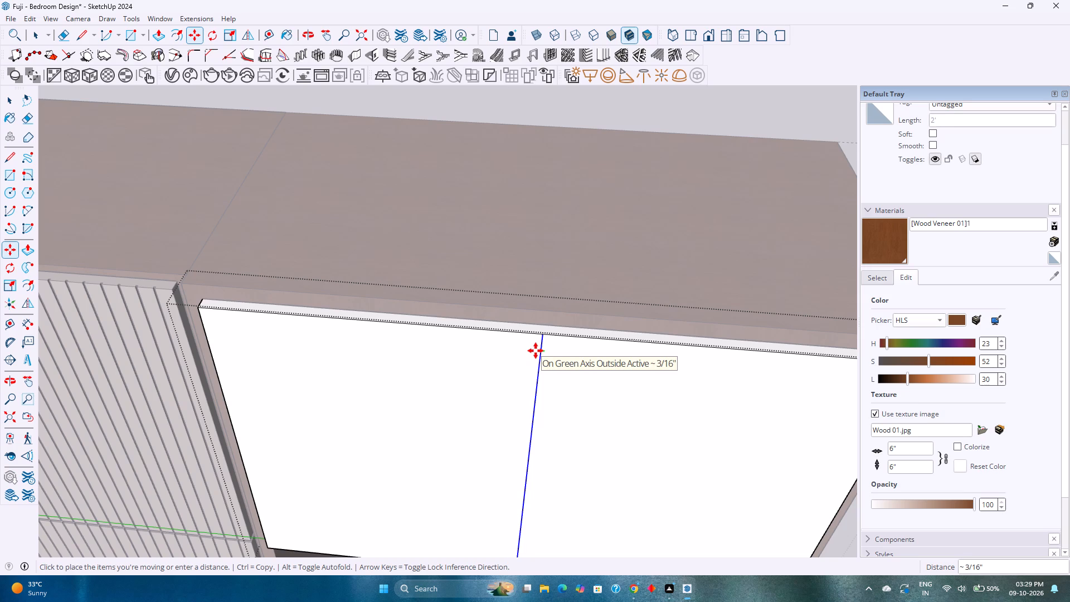
pyautogui.write('0.')
pyautogui.write('01')
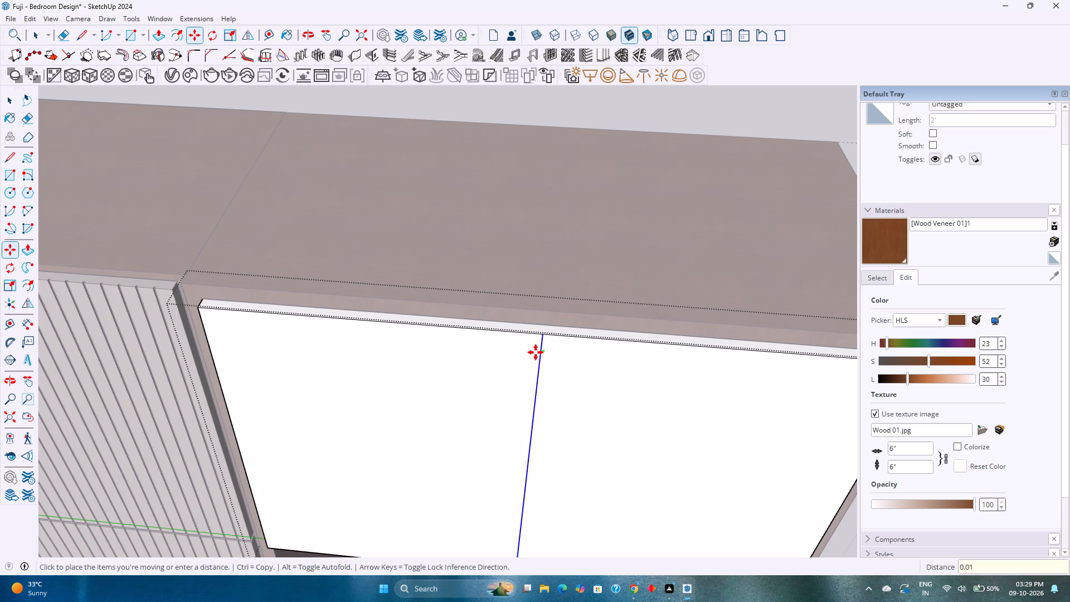
pyautogui.press('BackSpace')
pyautogui.press('0')
pyautogui.write('10')
pyautogui.press('Return')
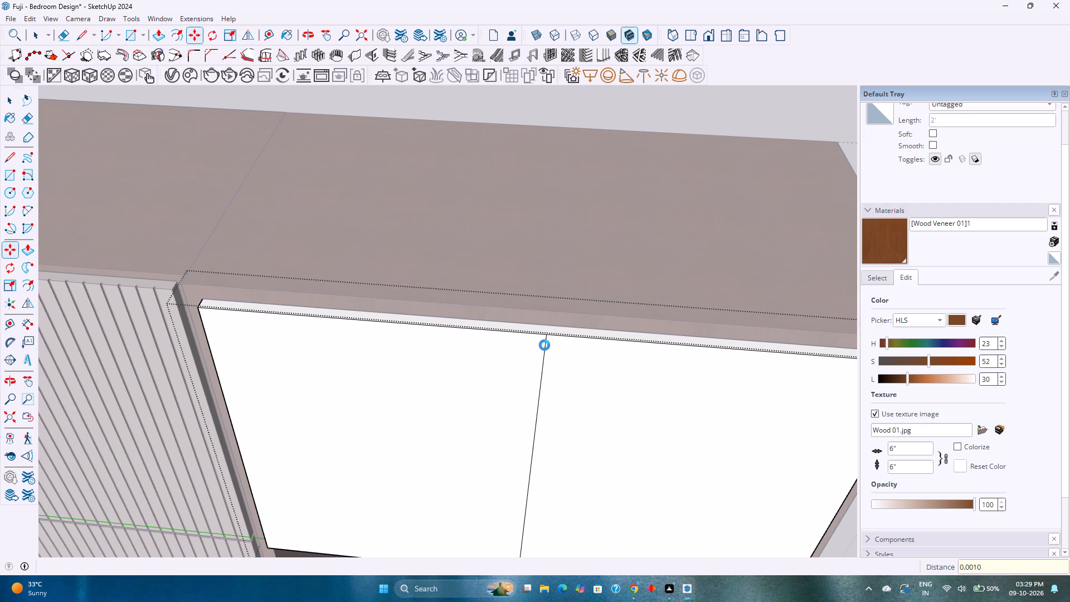
# Copy the centre edge 0.02" sideways to outline a thin vertical gap strip between two shutters.
pyautogui.scroll(8, 544, 343)
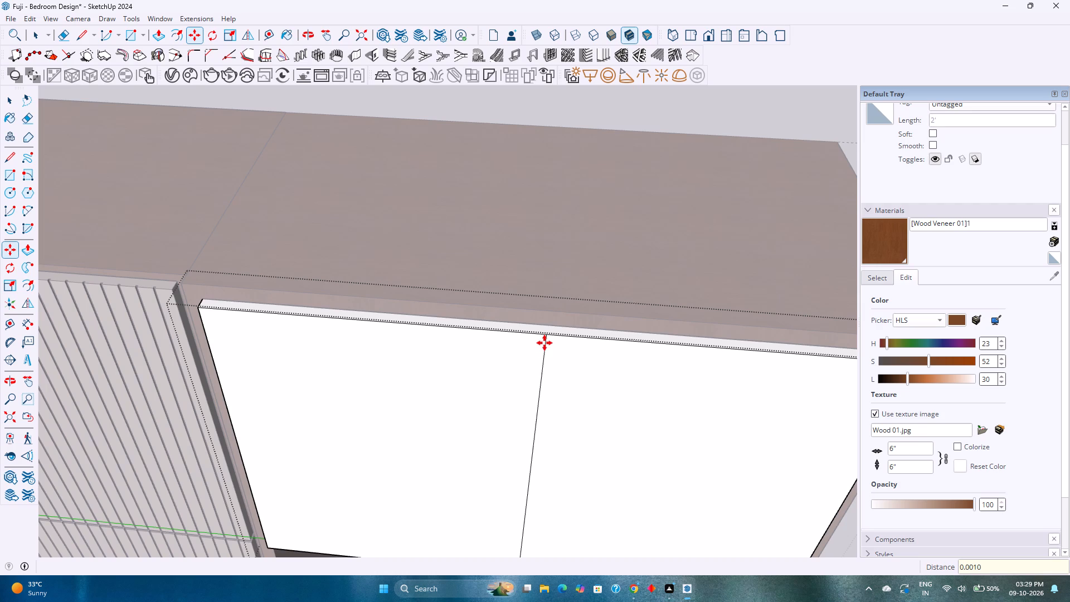
pyautogui.scroll(5, 545, 347)
pyautogui.click(545, 347)
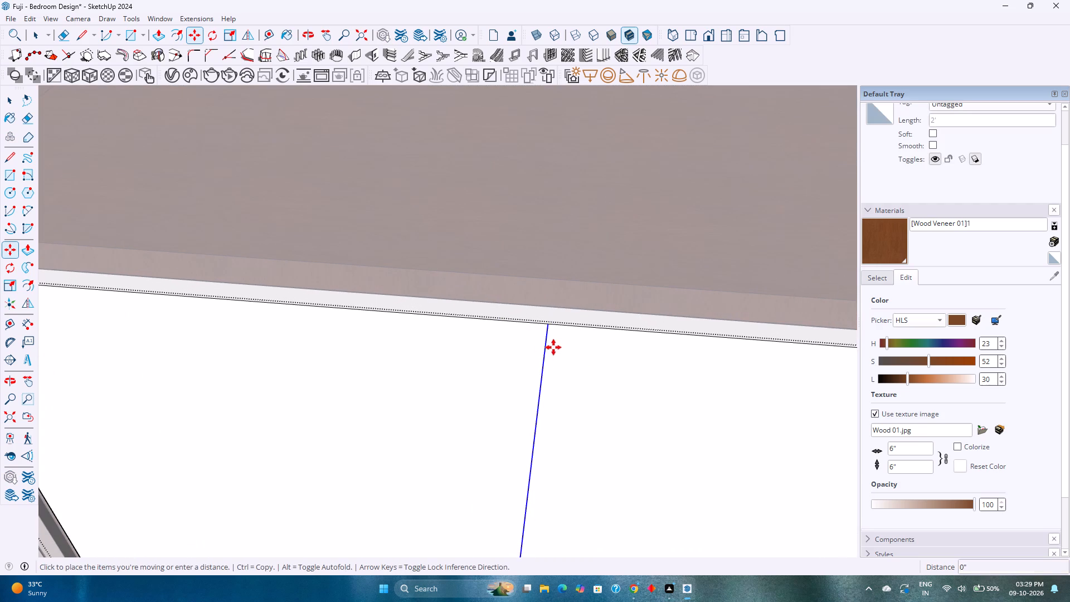
pyautogui.press('0')
pyautogui.press('.')
pyautogui.write('02')
pyautogui.press('Return')
# Push the thin centre strip back 3/4" through the full thickness of the shutter panel.
pyautogui.scroll(9, 548, 318)
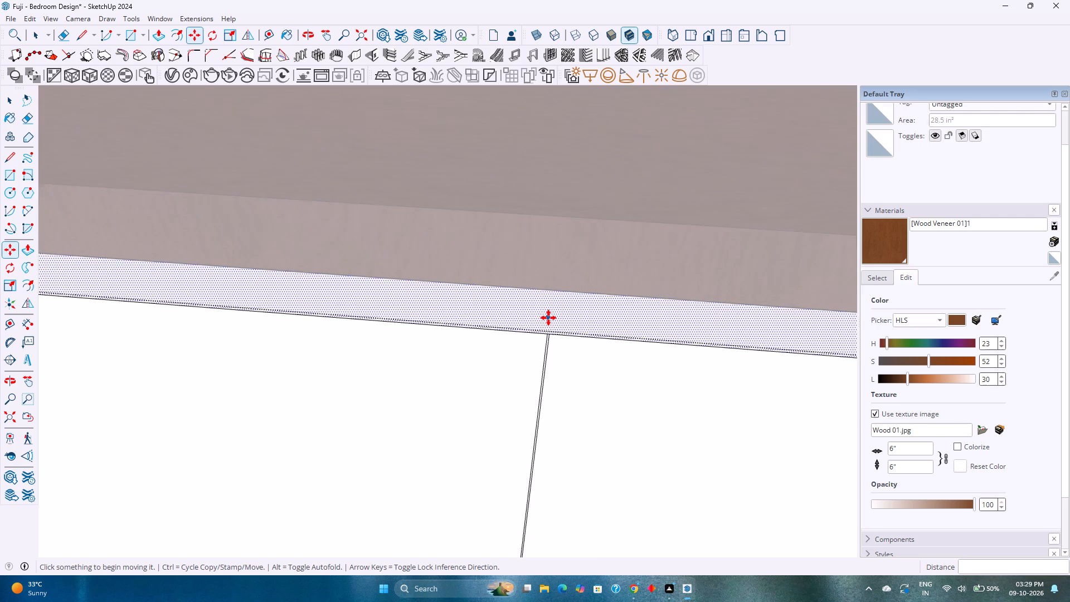
pyautogui.scroll(20, 548, 318)
pyautogui.scroll(1, 548, 318)
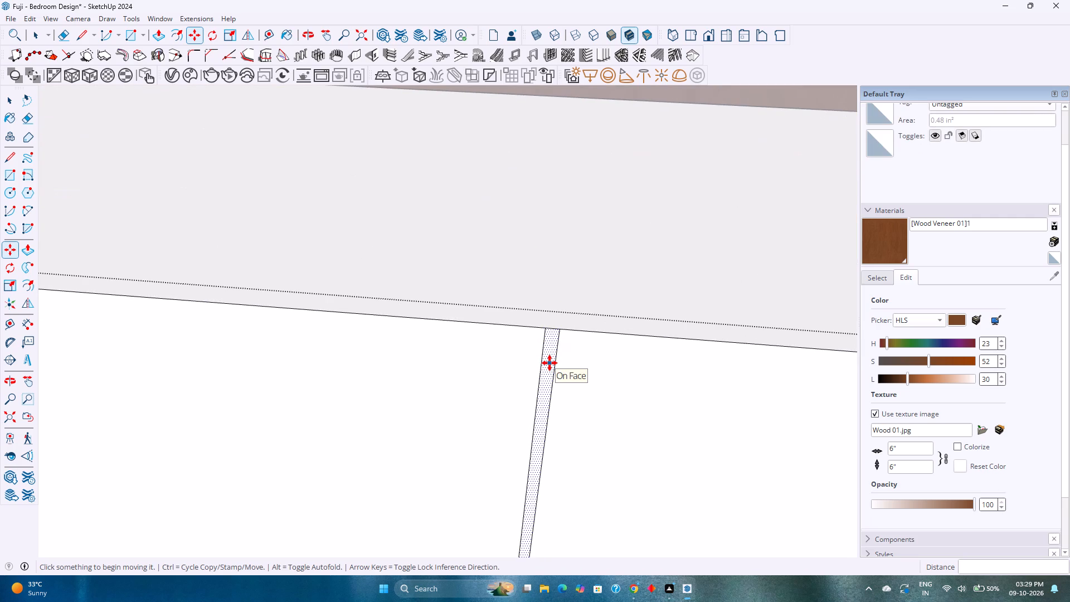
pyautogui.press('p')
pyautogui.click(551, 359)
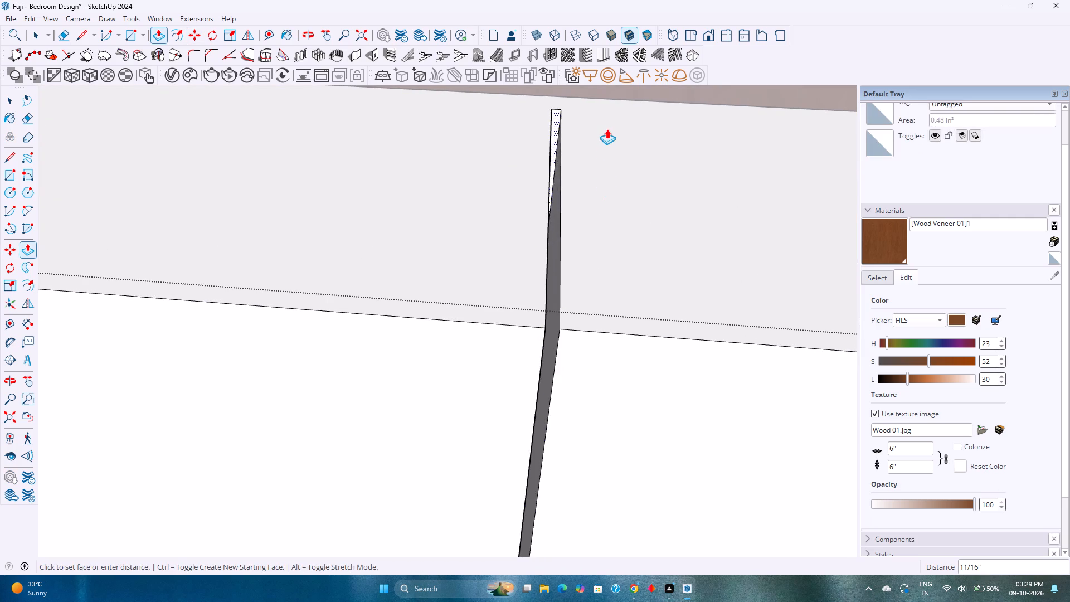
pyautogui.scroll(-5, 607, 129)
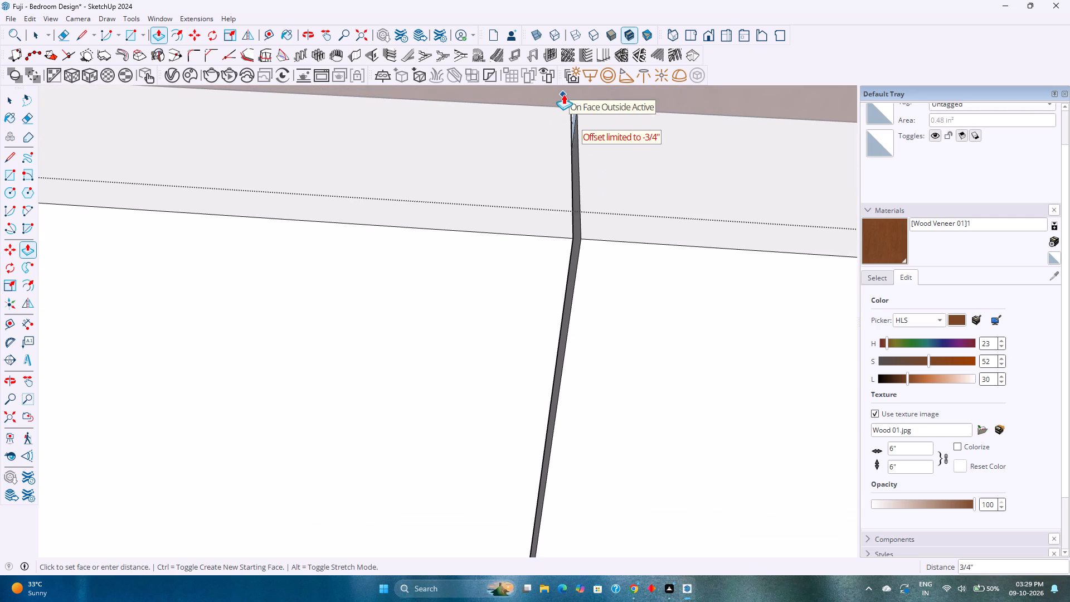
pyautogui.click(563, 94)
# Delete the short leftover edge across the top of the pushed-back centre strip.
pyautogui.scroll(17, 582, 103)
pyautogui.moveTo(567, 114); pyautogui.dragTo(567, 119, button='middle')
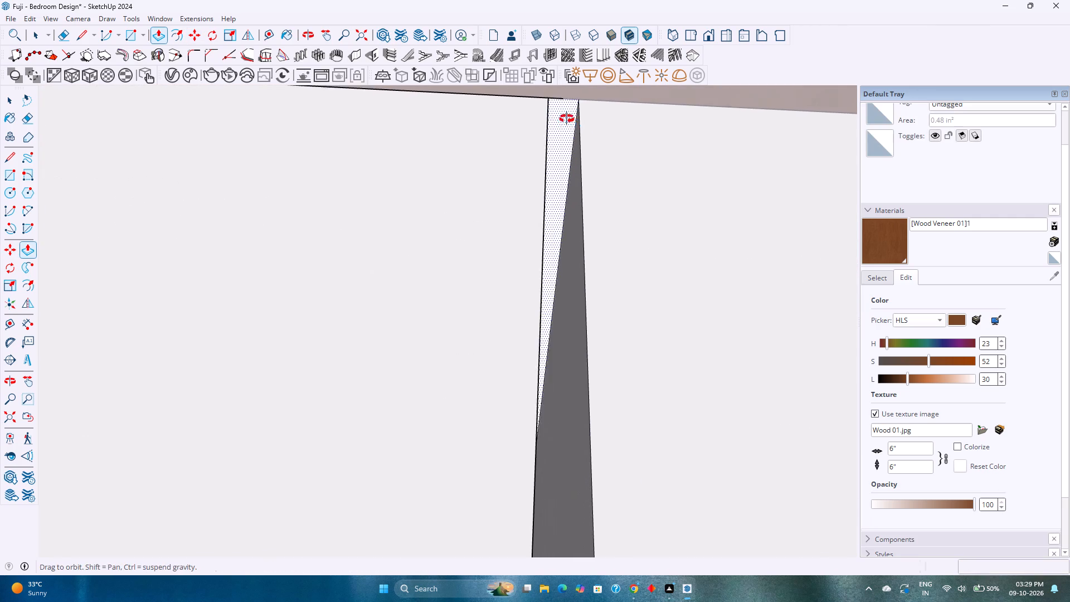
pyautogui.moveTo(567, 119); pyautogui.dragTo(568, 91, button='middle')
pyautogui.press('space')
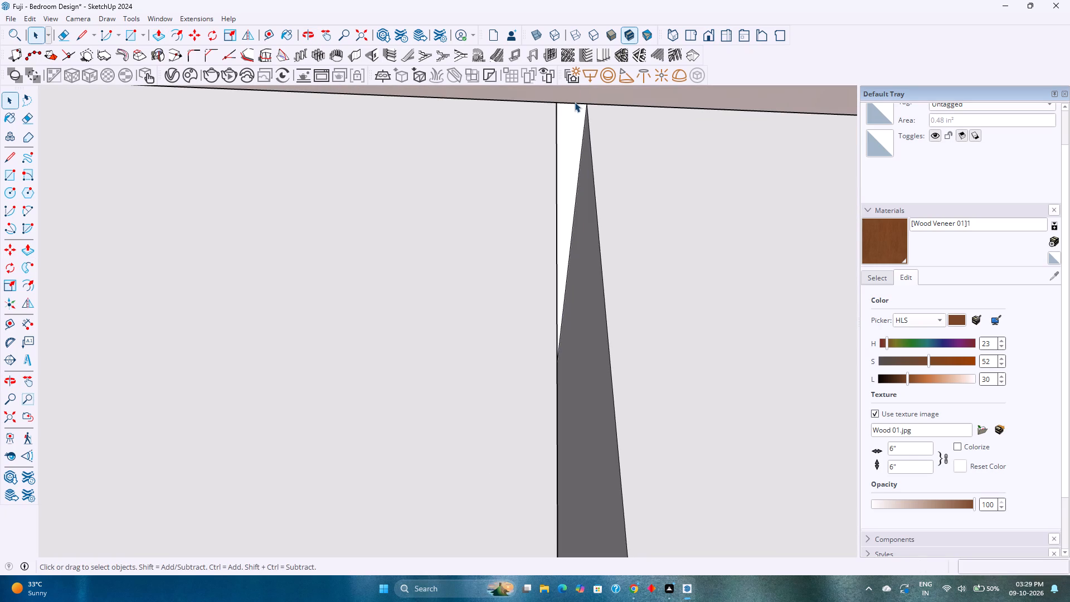
pyautogui.click(575, 104)
pyautogui.press('Delete')
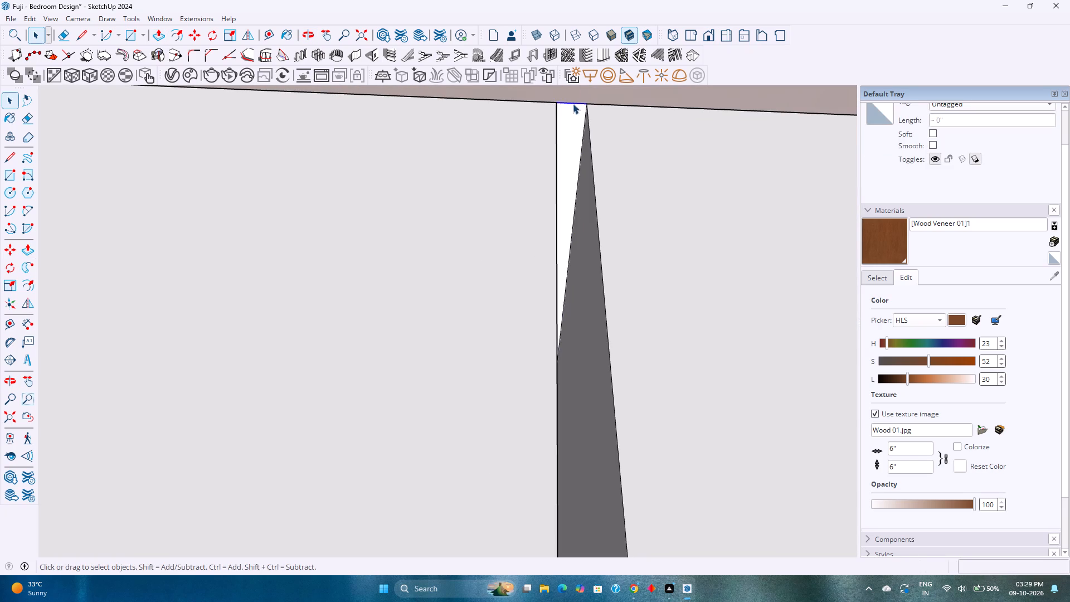
pyautogui.scroll(-18, 563, 114)
pyautogui.scroll(1, 559, 115)
pyautogui.scroll(-7, 516, 149)
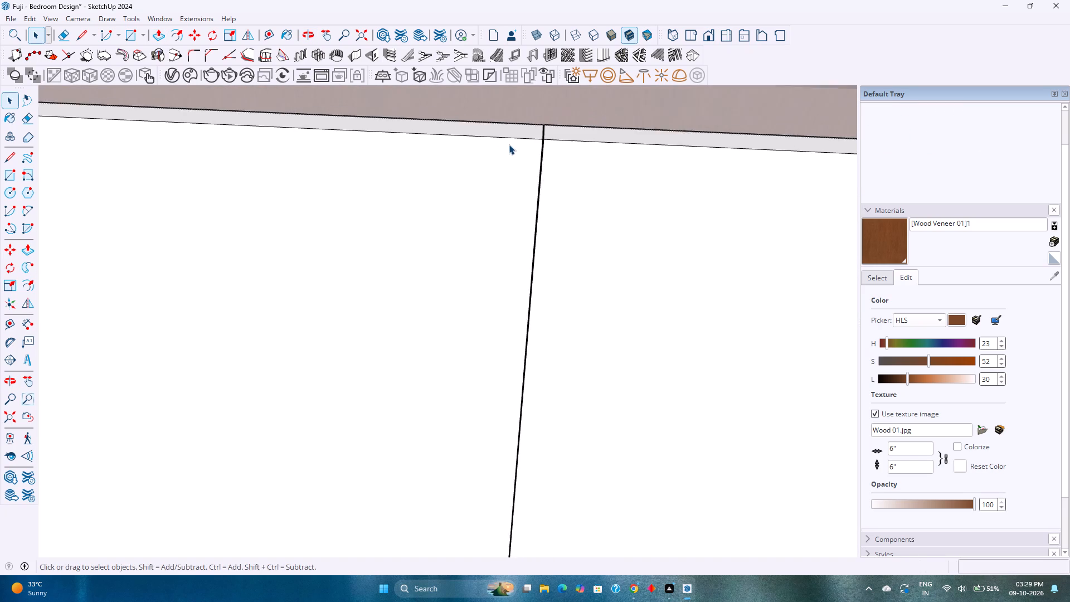
# Finish editing the shutter group on the upper box unit.
pyautogui.scroll(-15, 509, 144)
pyautogui.keyDown('shift'); pyautogui.moveTo(509, 145); pyautogui.dragTo(434, 164, button='middle'); pyautogui.keyUp('shift')
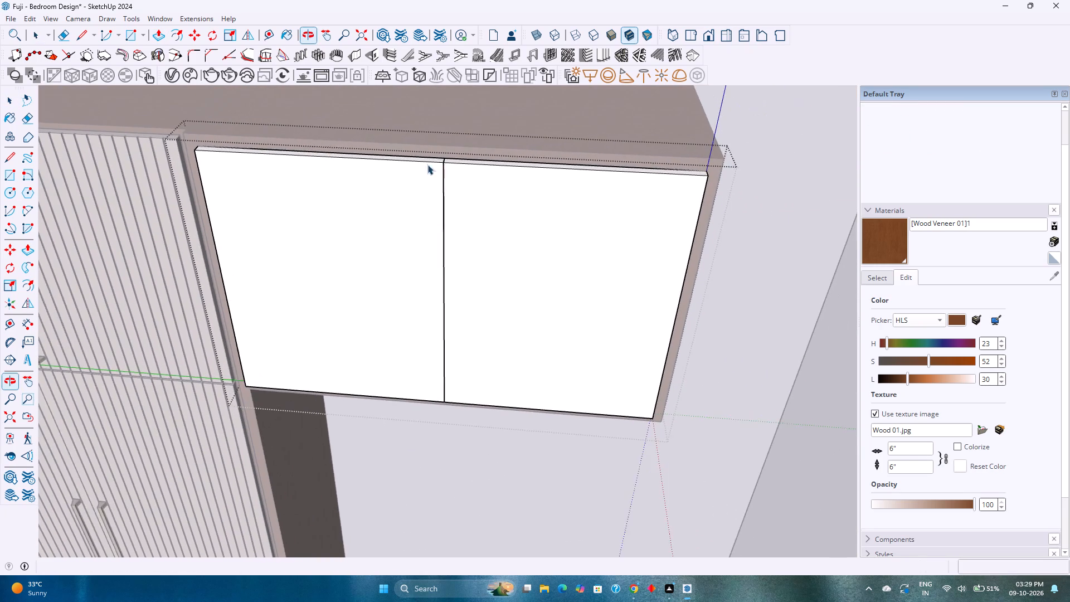
pyautogui.moveTo(427, 164); pyautogui.dragTo(473, 142, button='middle')
pyautogui.scroll(-13, 475, 141)
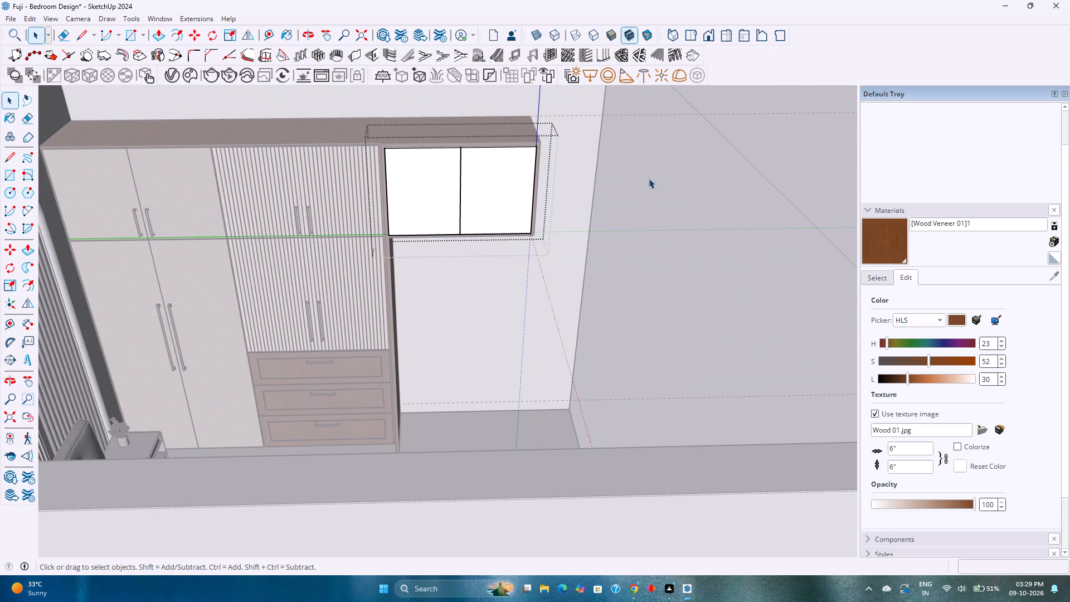
pyautogui.click(649, 177)
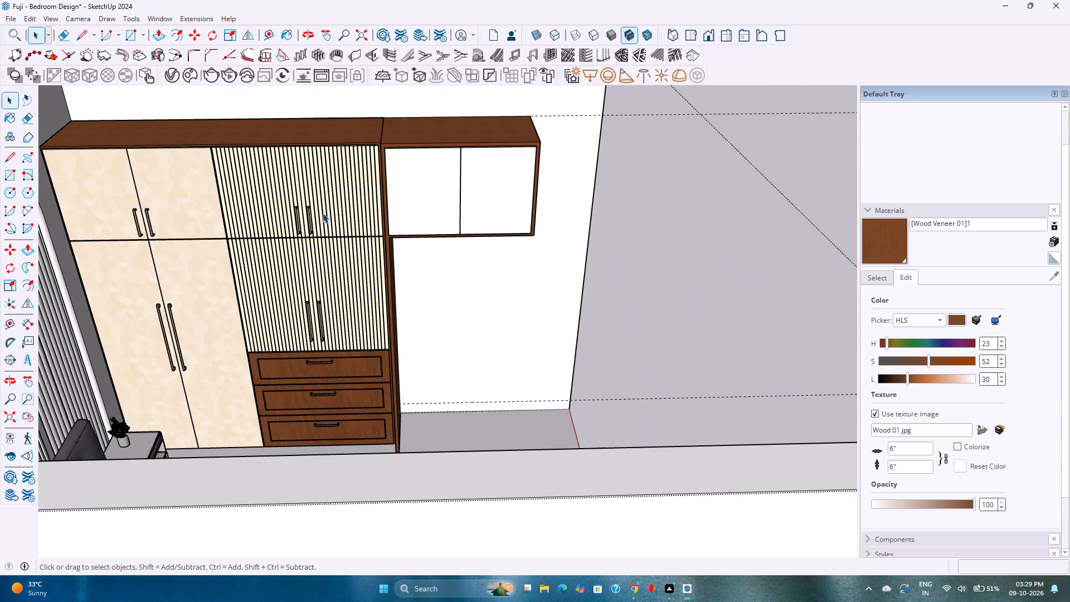
# Reopen the shutter group and examine how the shutters' top and side edges sit against the box frame.
pyautogui.scroll(4, 471, 188)
pyautogui.doubleClick(470, 187)
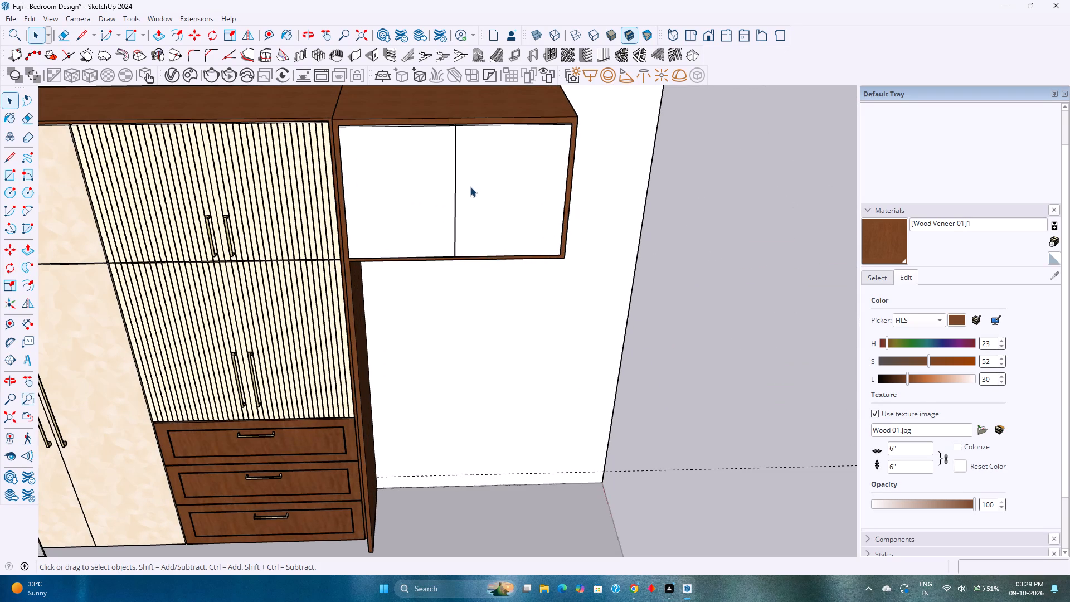
pyautogui.scroll(8, 422, 152)
pyautogui.moveTo(419, 149); pyautogui.dragTo(436, 289, button='middle')
pyautogui.scroll(3, 351, 187)
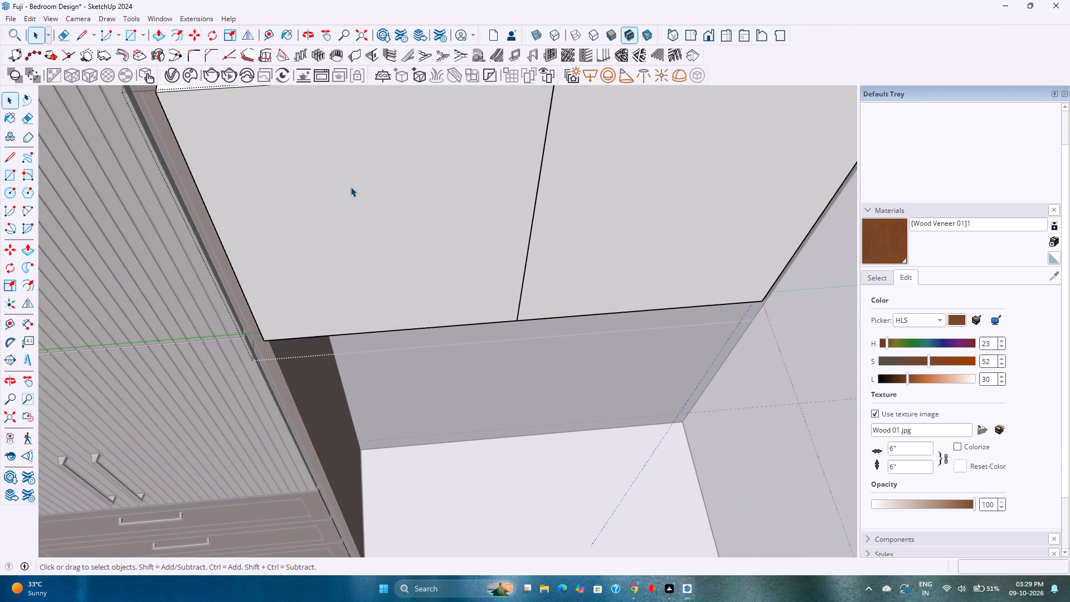
pyautogui.keyDown('shift'); pyautogui.scroll(1, 355, 183); pyautogui.keyUp('shift')
pyautogui.keyDown('shift'); pyautogui.moveTo(362, 188); pyautogui.dragTo(517, 322, button='middle'); pyautogui.keyUp('shift')
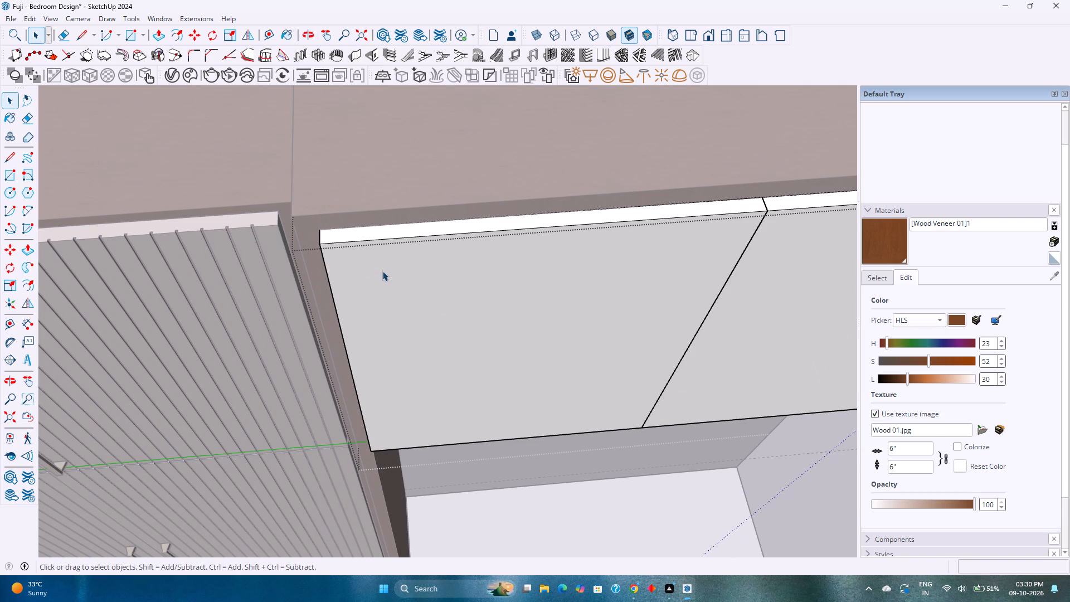
pyautogui.scroll(-4, 394, 268)
pyautogui.moveTo(396, 267); pyautogui.dragTo(638, 293, button='middle')
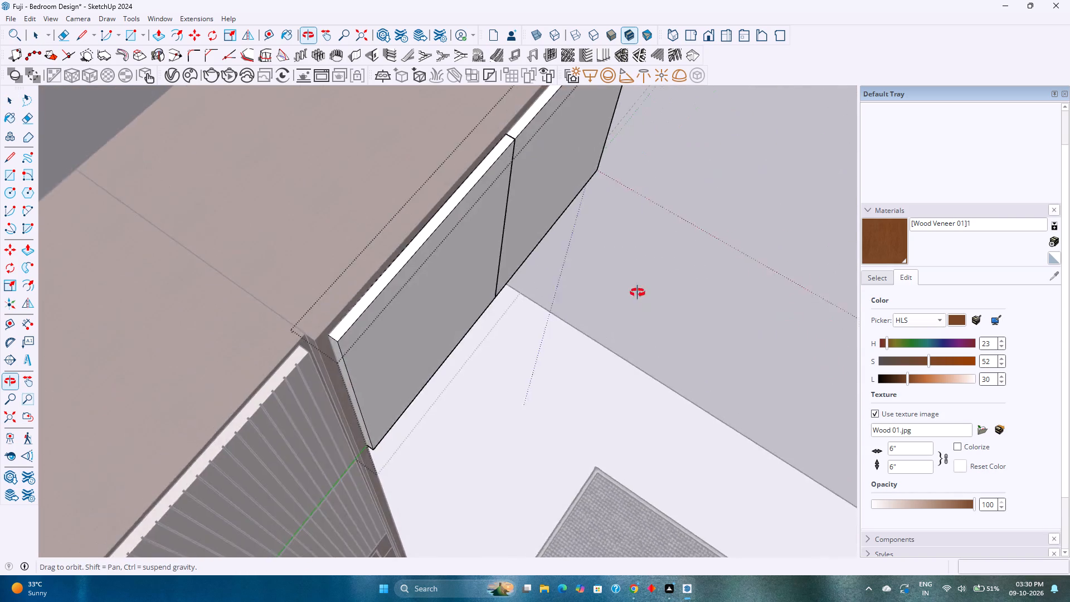
pyautogui.moveTo(638, 293); pyautogui.dragTo(587, 284, button='middle')
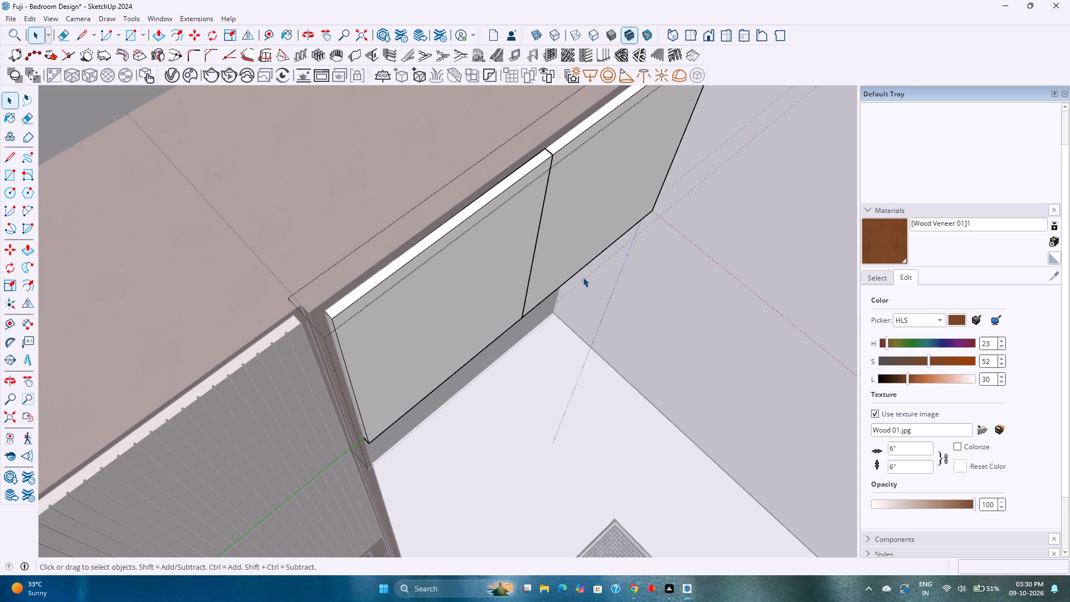
pyautogui.scroll(-2, 556, 284)
pyautogui.moveTo(542, 280); pyautogui.dragTo(390, 233, button='middle')
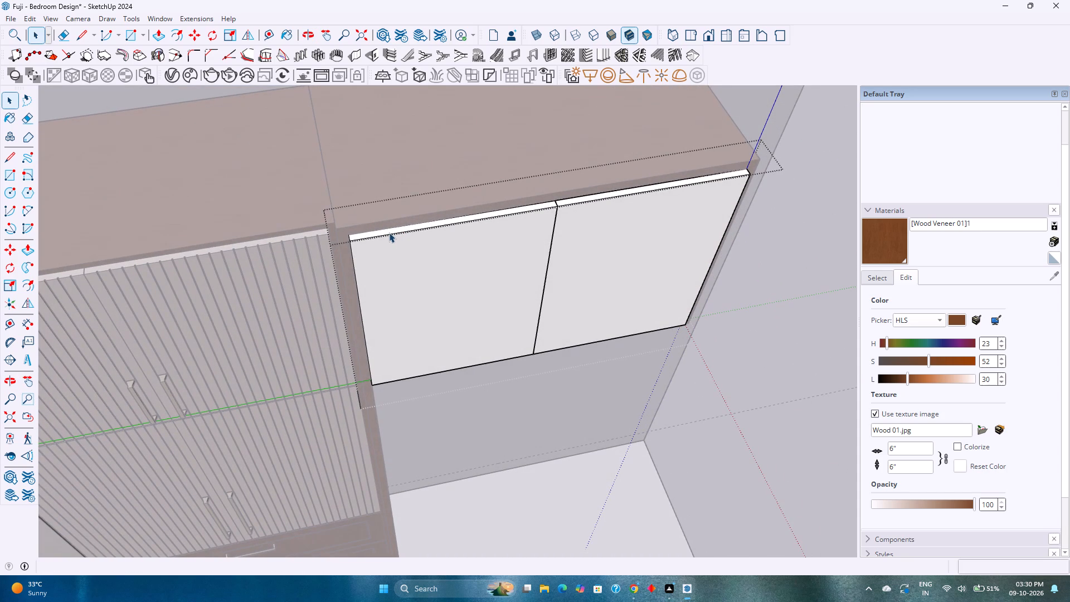
pyautogui.scroll(3, 361, 235)
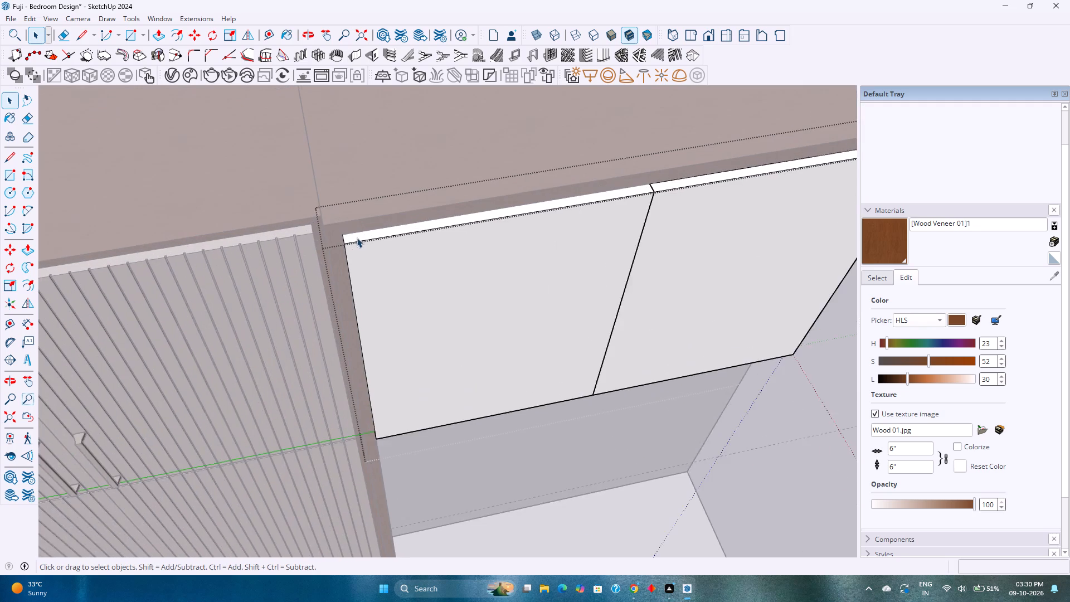
pyautogui.scroll(3, 357, 237)
pyautogui.moveTo(352, 238); pyautogui.dragTo(431, 270, button='middle')
pyautogui.scroll(7, 358, 258)
pyautogui.moveTo(380, 235); pyautogui.dragTo(188, 292, button='middle')
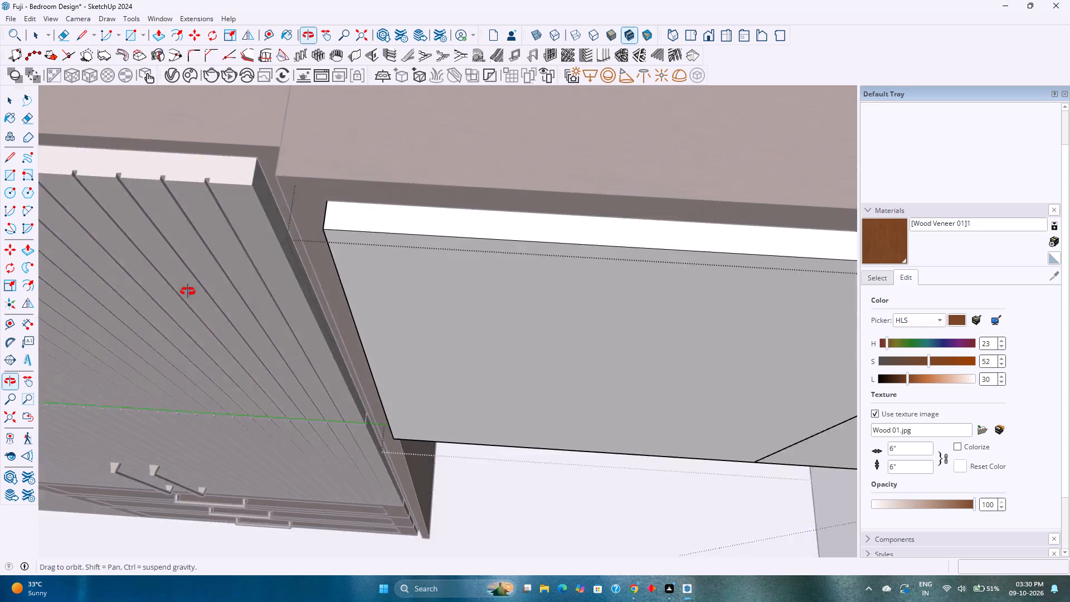
pyautogui.moveTo(188, 292); pyautogui.dragTo(186, 292, button='middle')
pyautogui.scroll(-11, 265, 270)
pyautogui.keyDown('shift'); pyautogui.moveTo(353, 276); pyautogui.dragTo(202, 263, button='middle'); pyautogui.keyUp('shift')
pyautogui.moveTo(202, 263); pyautogui.dragTo(241, 274, button='middle')
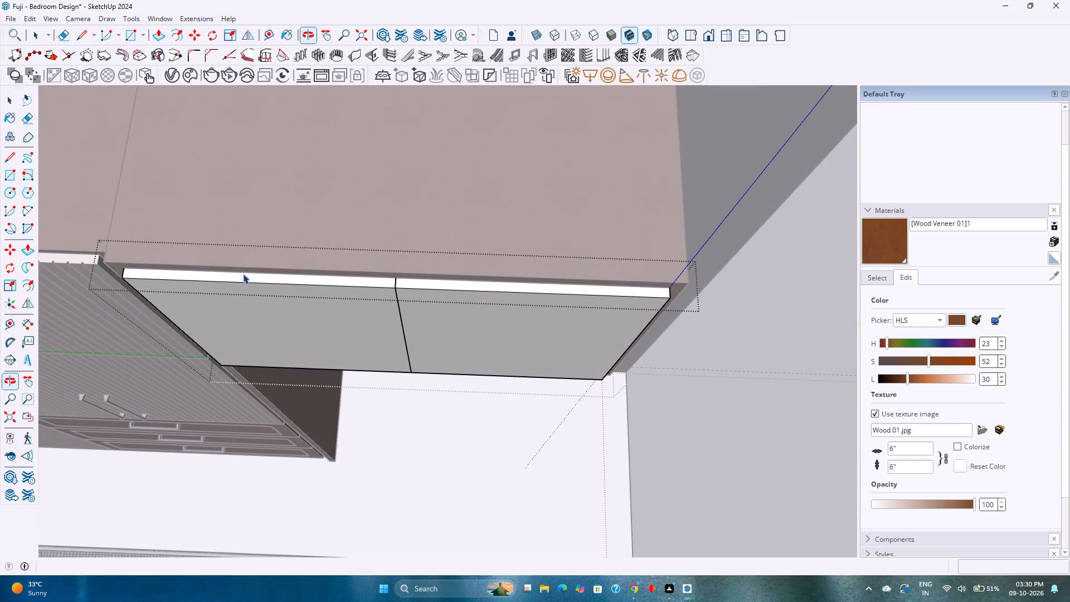
# Extend both shutters upward 1/2" by pushing/pulling their top faces over the upper box frame.
pyautogui.press('p')
pyautogui.click(234, 277)
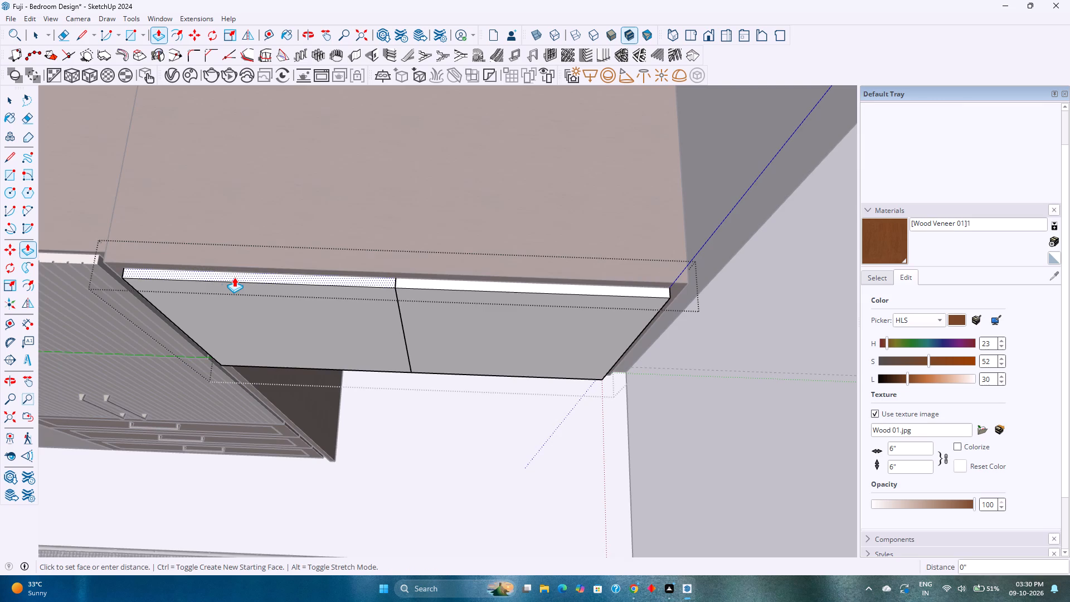
pyautogui.moveTo(216, 271); pyautogui.dragTo(435, 182, button='middle')
pyautogui.keyDown('shift'); pyautogui.moveTo(277, 330); pyautogui.dragTo(426, 184, button='middle'); pyautogui.keyUp('shift')
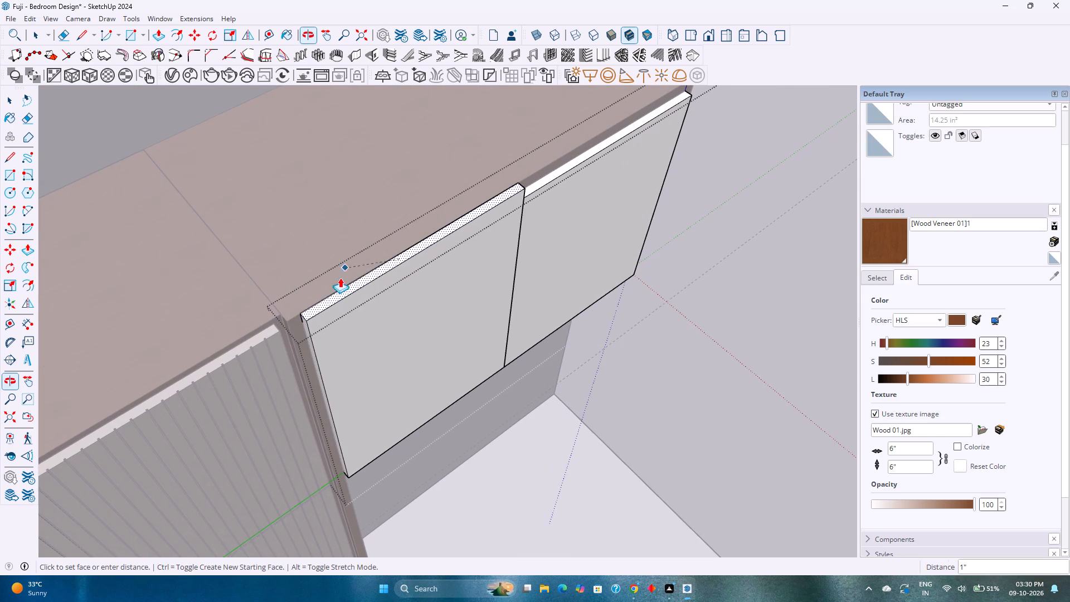
pyautogui.click(273, 332)
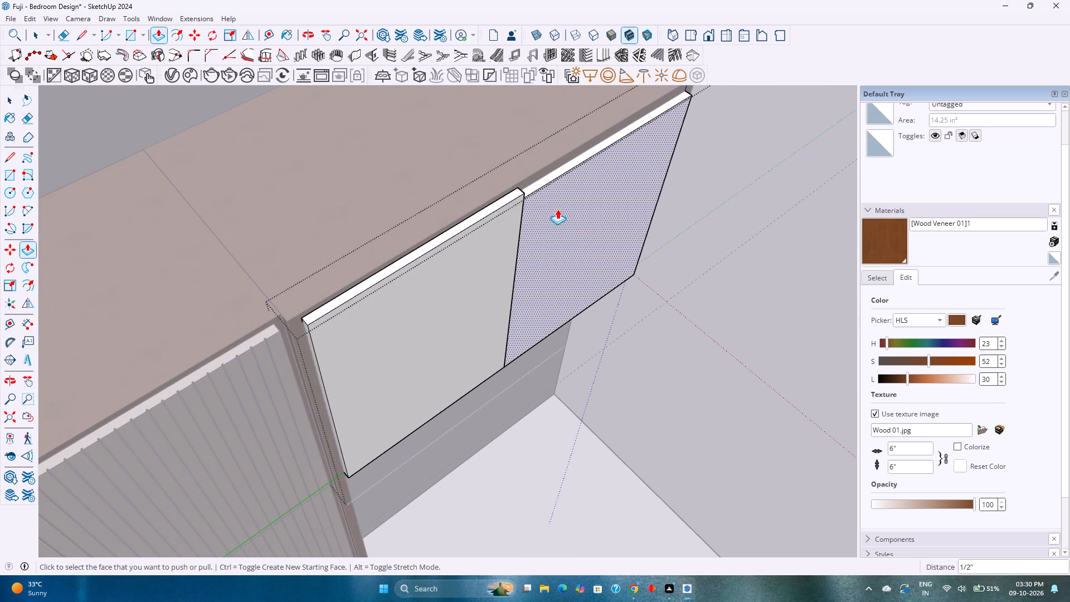
pyautogui.doubleClick(544, 182)
# Extend the outer side face of each shutter outward by the same 1/2" over the box's side frame.
pyautogui.moveTo(519, 300); pyautogui.dragTo(441, 205, button='middle')
pyautogui.scroll(-3, 442, 204)
pyautogui.moveTo(405, 391); pyautogui.dragTo(386, 280, button='middle')
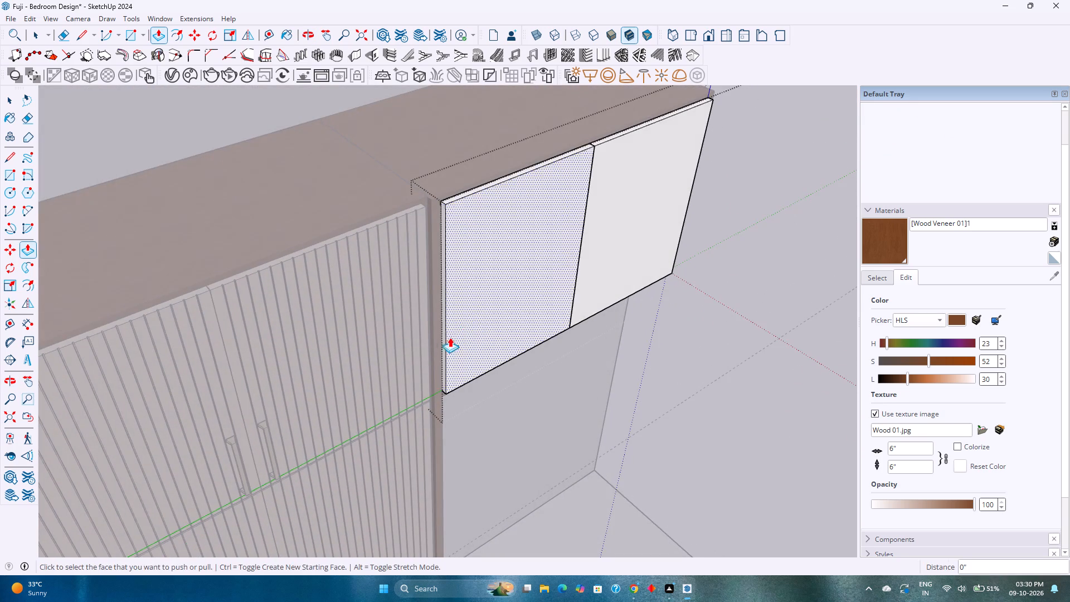
pyautogui.keyDown('shift'); pyautogui.moveTo(474, 318); pyautogui.dragTo(451, 339, button='middle'); pyautogui.keyUp('shift')
pyautogui.scroll(6, 437, 318)
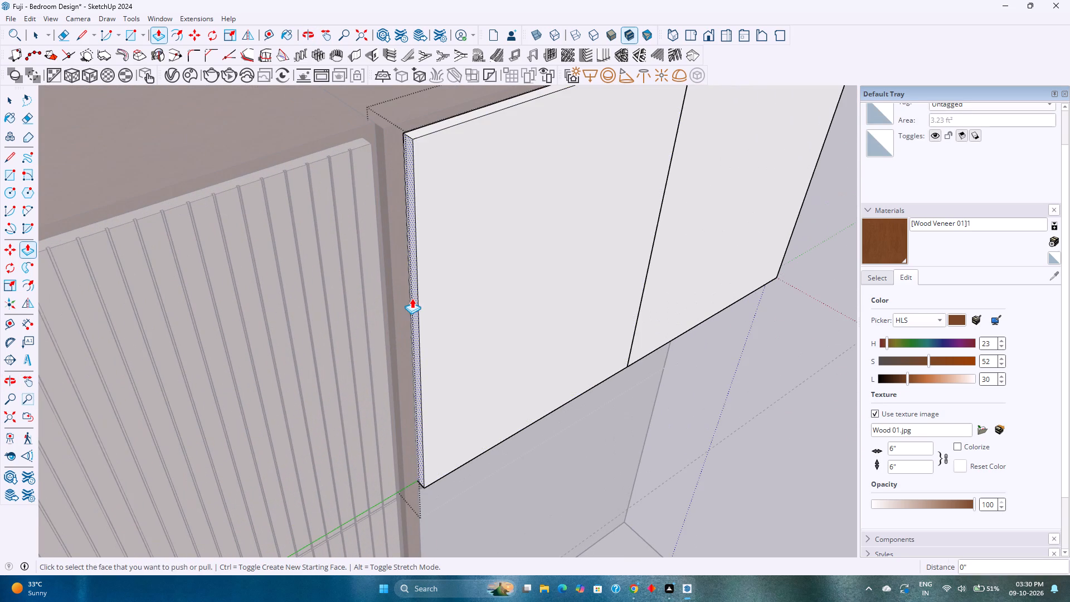
pyautogui.doubleClick(412, 298)
pyautogui.keyDown('shift'); pyautogui.moveTo(558, 310); pyautogui.dragTo(473, 328, button='middle'); pyautogui.keyUp('shift')
pyautogui.moveTo(549, 327); pyautogui.dragTo(307, 359, button='middle')
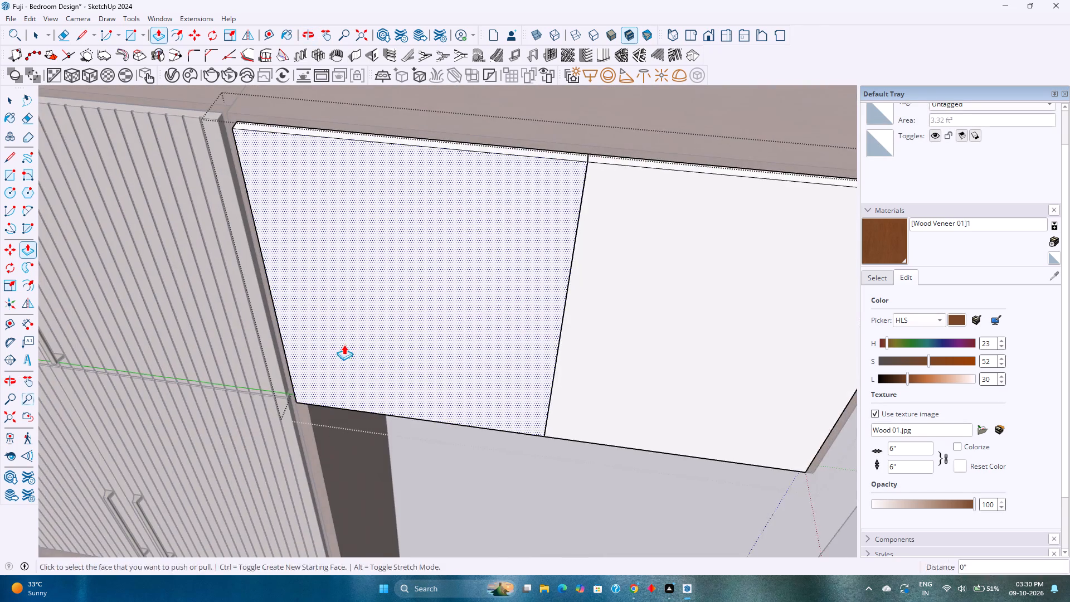
pyautogui.keyDown('shift'); pyautogui.moveTo(346, 344); pyautogui.dragTo(371, 384, button='middle'); pyautogui.keyUp('shift')
pyautogui.moveTo(435, 386); pyautogui.dragTo(233, 338, button='middle')
pyautogui.scroll(-4, 276, 325)
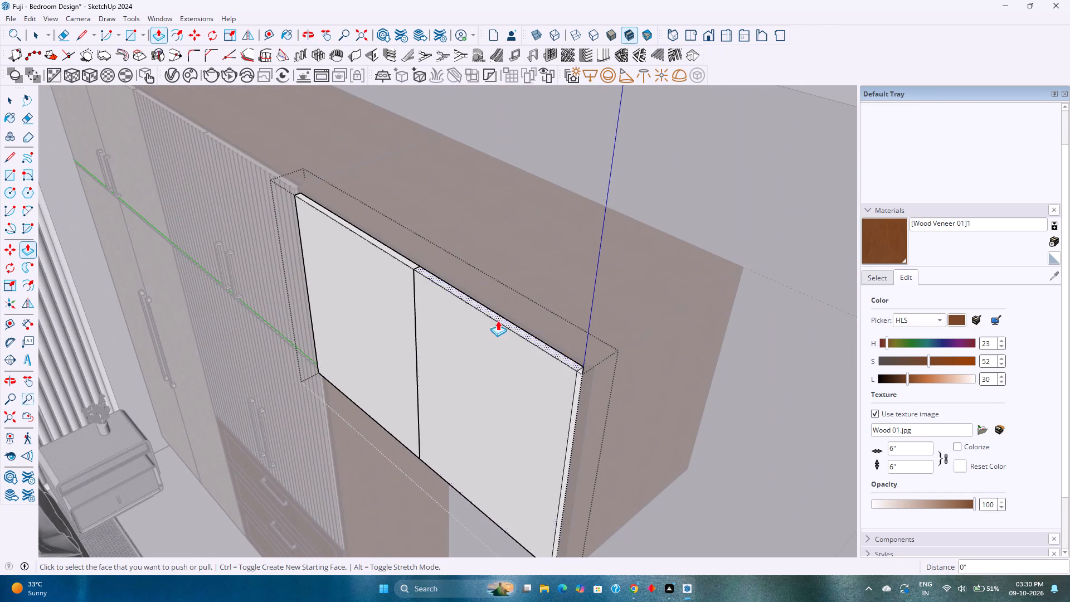
pyautogui.scroll(7, 578, 384)
pyautogui.doubleClick(577, 382)
# Extend the bottom faces of both shutters down by the same 1/2" over the box's lower frame and close the group.
pyautogui.scroll(-2, 507, 387)
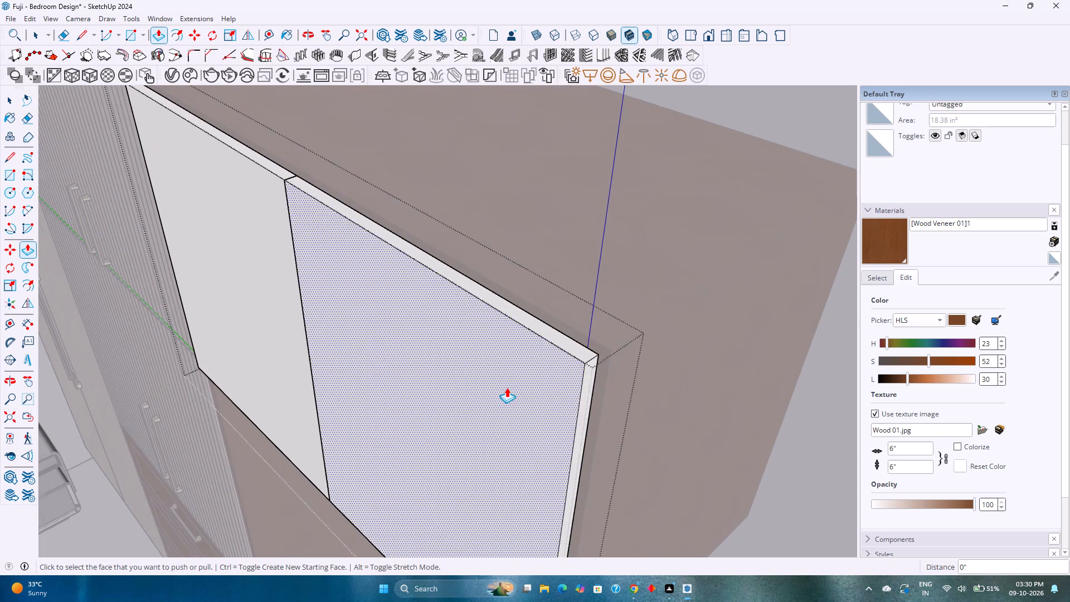
pyautogui.scroll(-3, 507, 387)
pyautogui.keyDown('shift'); pyautogui.moveTo(372, 408); pyautogui.dragTo(466, 321, button='middle'); pyautogui.keyUp('shift')
pyautogui.moveTo(427, 418); pyautogui.dragTo(523, 323, button='middle')
pyautogui.keyDown('shift'); pyautogui.moveTo(509, 318); pyautogui.dragTo(405, 457, button='middle'); pyautogui.keyUp('shift')
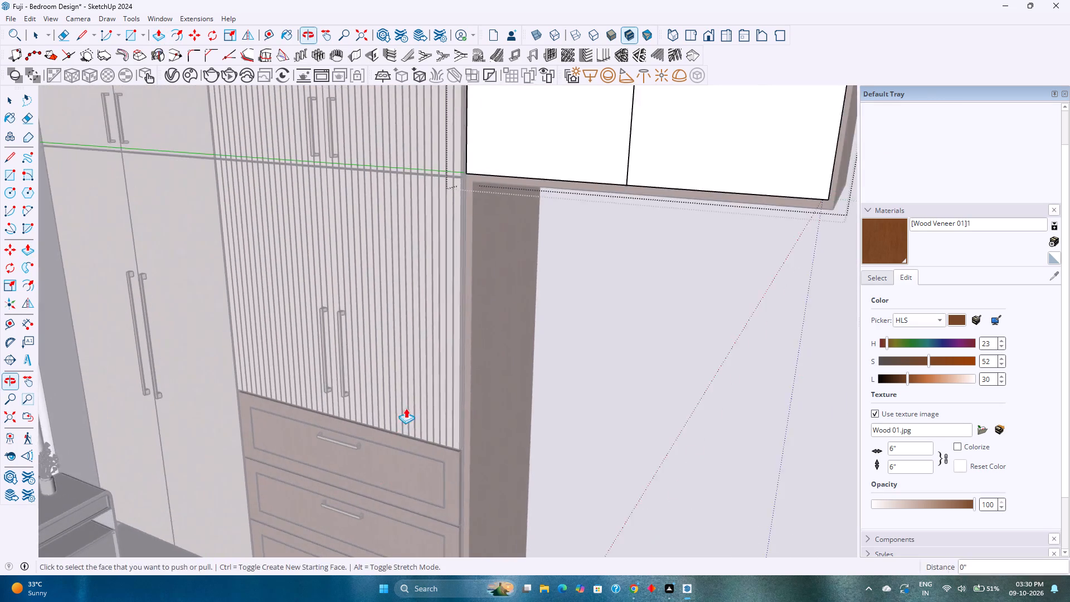
pyautogui.moveTo(414, 395); pyautogui.dragTo(439, 369, button='middle')
pyautogui.keyDown('shift'); pyautogui.moveTo(497, 304); pyautogui.dragTo(430, 406, button='middle'); pyautogui.keyUp('shift')
pyautogui.moveTo(448, 389); pyautogui.dragTo(529, 347, button='middle')
pyautogui.keyDown('shift'); pyautogui.moveTo(545, 311); pyautogui.dragTo(415, 413, button='middle'); pyautogui.keyUp('shift')
pyautogui.moveTo(419, 391); pyautogui.dragTo(457, 369, button='middle')
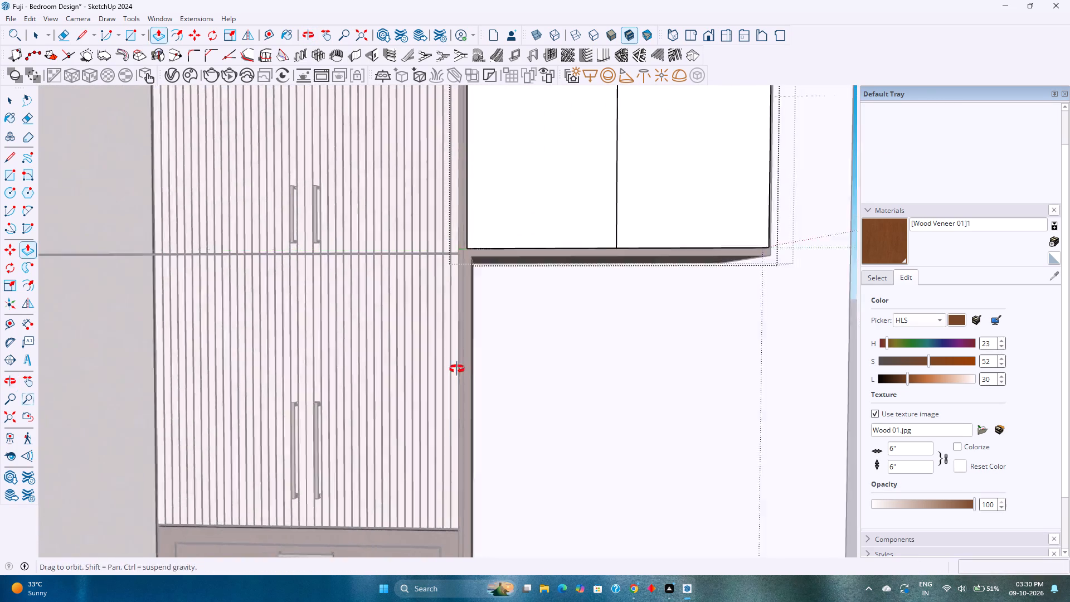
pyautogui.moveTo(457, 369); pyautogui.dragTo(475, 361, button='middle')
pyautogui.scroll(9, 498, 279)
pyautogui.scroll(10, 463, 209)
pyautogui.doubleClick(405, 208)
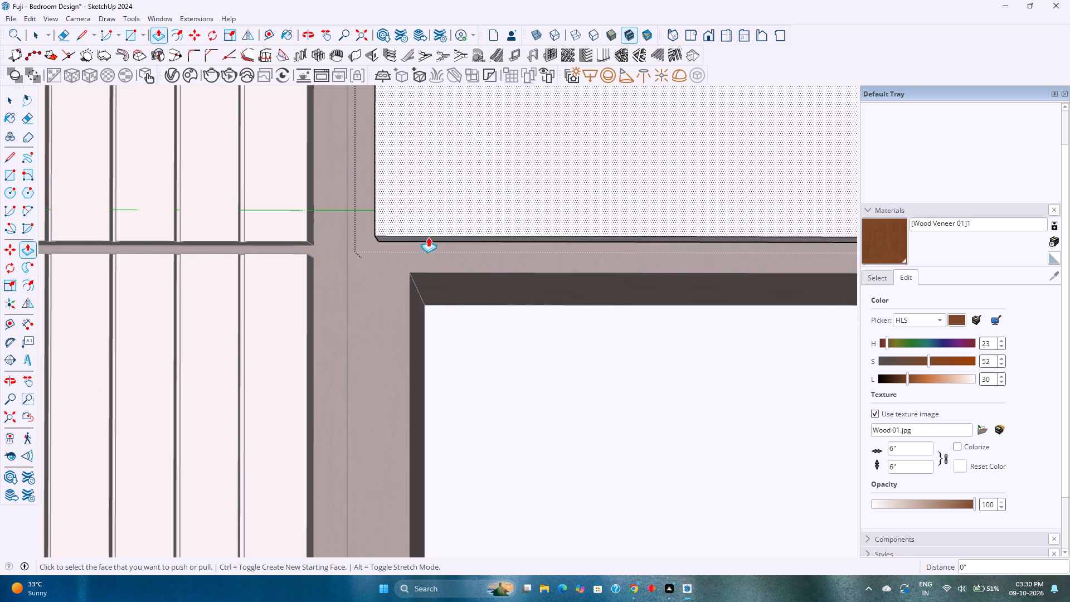
pyautogui.scroll(-14, 434, 242)
pyautogui.keyDown('shift'); pyautogui.moveTo(481, 259); pyautogui.dragTo(88, 292, button='middle'); pyautogui.keyUp('shift')
pyautogui.scroll(2, 439, 270)
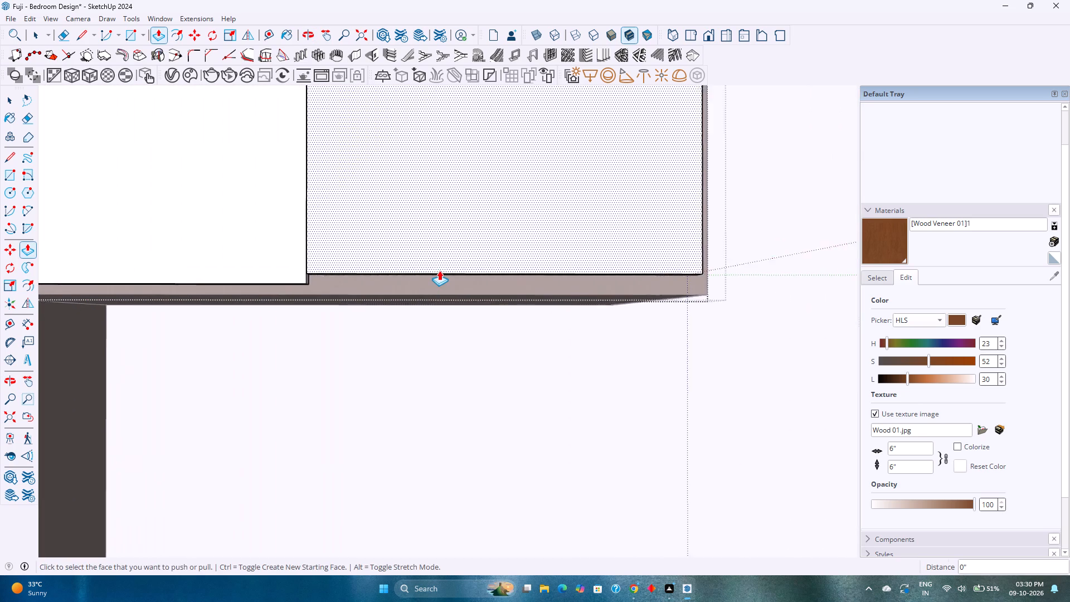
pyautogui.scroll(6, 439, 270)
pyautogui.moveTo(338, 290); pyautogui.dragTo(379, 222, button='middle')
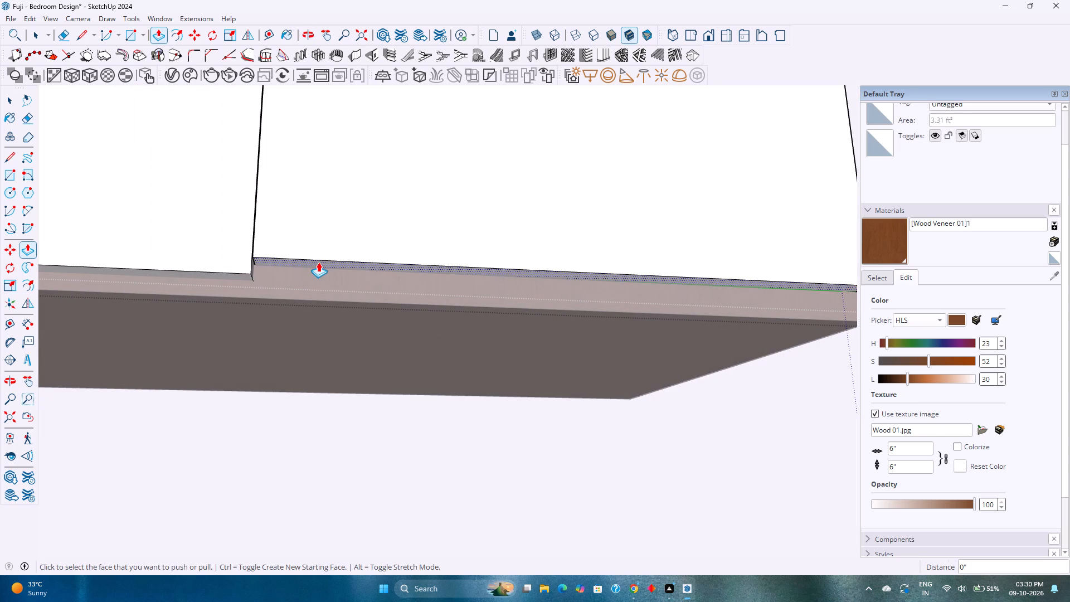
pyautogui.doubleClick(315, 264)
pyautogui.scroll(-9, 314, 264)
pyautogui.keyDown('shift'); pyautogui.moveTo(284, 266); pyautogui.dragTo(411, 287, button='middle'); pyautogui.keyUp('shift')
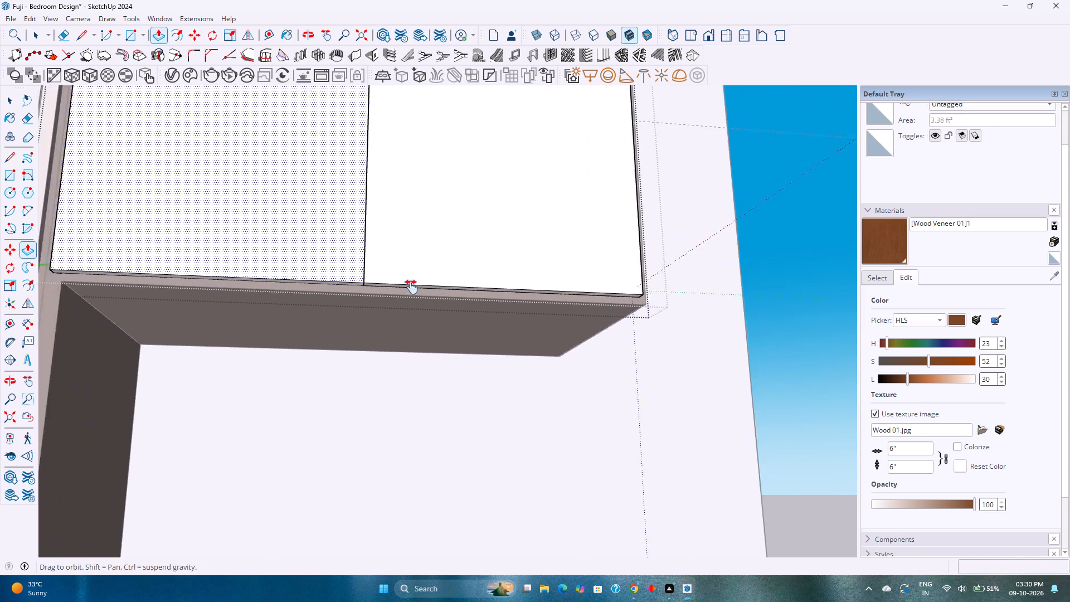
pyautogui.keyDown('shift'); pyautogui.moveTo(411, 287); pyautogui.dragTo(663, 326, button='middle'); pyautogui.keyUp('shift')
pyautogui.scroll(9, 369, 309)
pyautogui.moveTo(369, 309); pyautogui.dragTo(419, 397, button='middle')
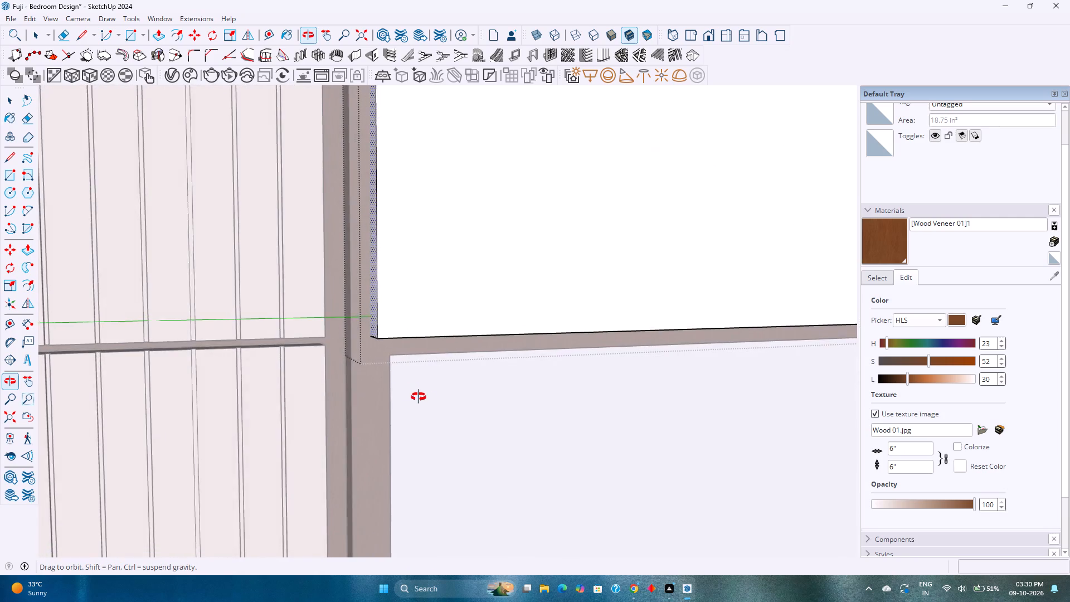
pyautogui.moveTo(419, 397); pyautogui.dragTo(327, 357, button='middle')
pyautogui.press('Escape')
pyautogui.press('space')
pyautogui.press('Escape')
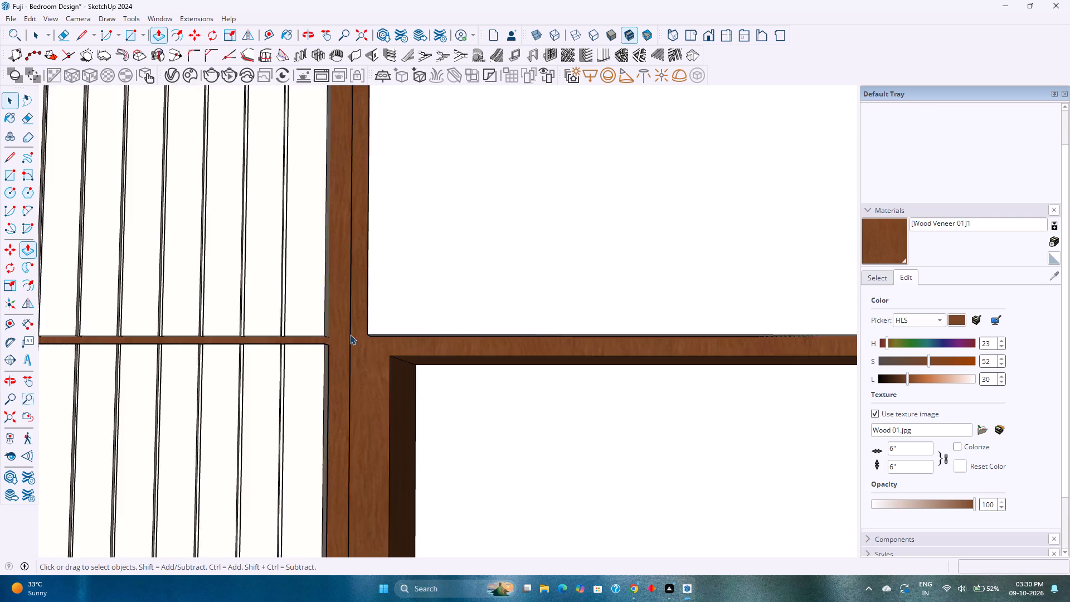
# Open the shutter group for editing at the top face of the shutter beside the wardrobe.
pyautogui.scroll(-14, 352, 332)
pyautogui.moveTo(371, 324); pyautogui.dragTo(365, 389, button='middle')
pyautogui.scroll(-6, 432, 344)
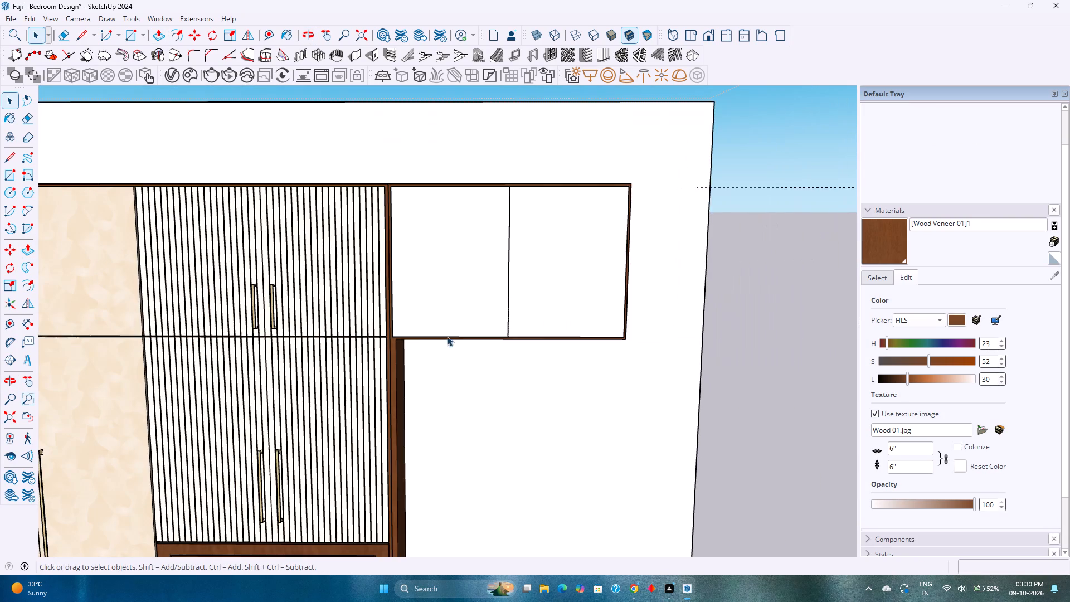
pyautogui.moveTo(462, 316); pyautogui.dragTo(383, 391, button='middle')
pyautogui.doubleClick(457, 309)
pyautogui.scroll(6, 442, 288)
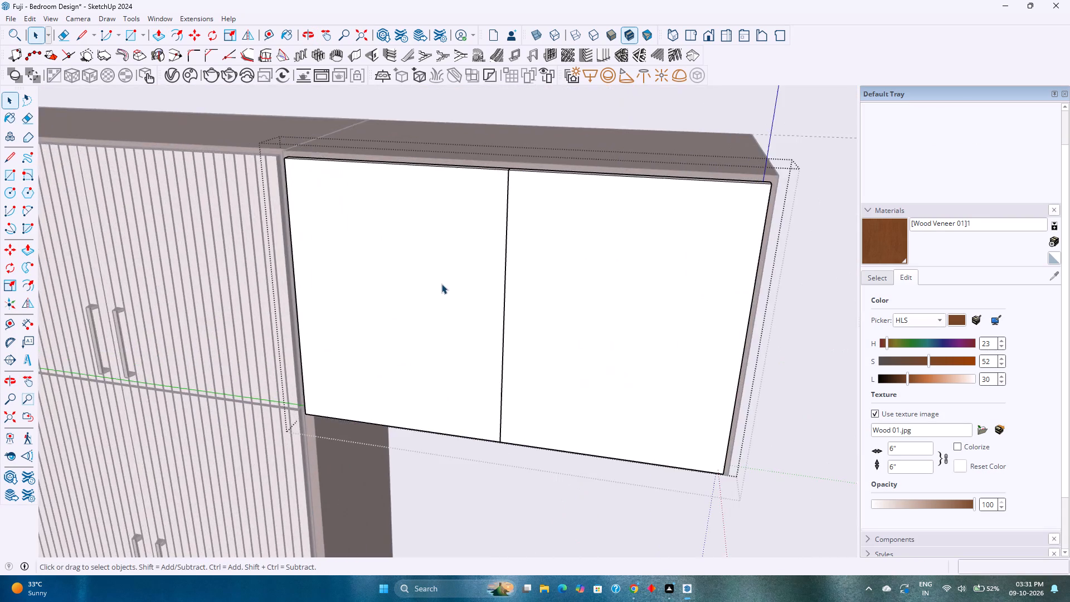
pyautogui.moveTo(441, 288); pyautogui.dragTo(481, 409, button='middle')
pyautogui.scroll(3, 444, 252)
pyautogui.keyDown('shift'); pyautogui.scroll(1, 445, 250); pyautogui.keyUp('shift')
pyautogui.keyDown('shift'); pyautogui.moveTo(446, 250); pyautogui.dragTo(517, 394, button='middle'); pyautogui.keyUp('shift')
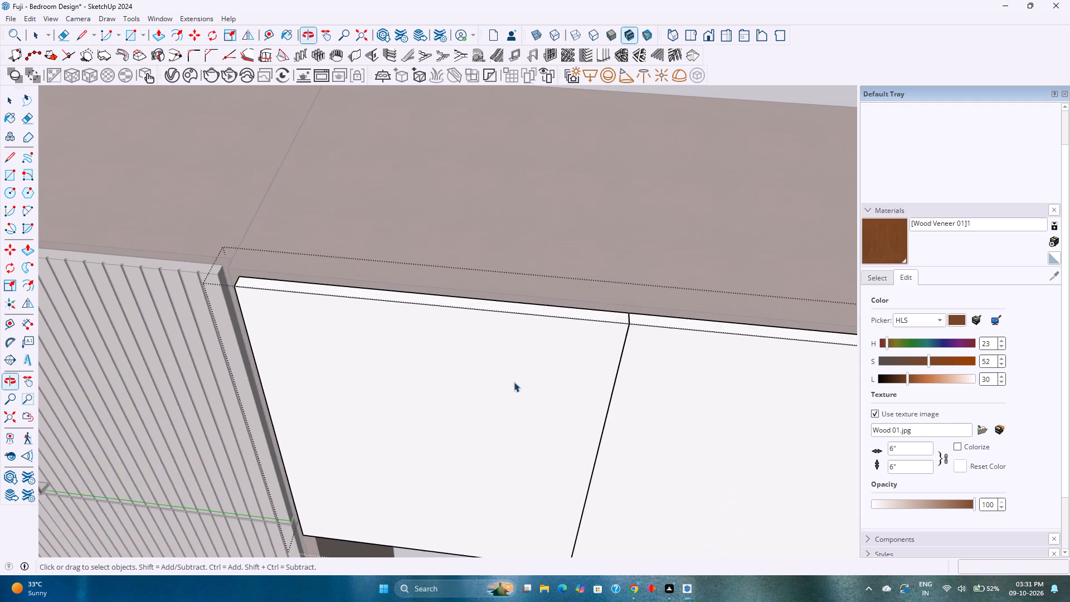
pyautogui.scroll(5, 362, 309)
pyautogui.moveTo(242, 294); pyautogui.dragTo(325, 421, button='middle')
pyautogui.scroll(2, 200, 362)
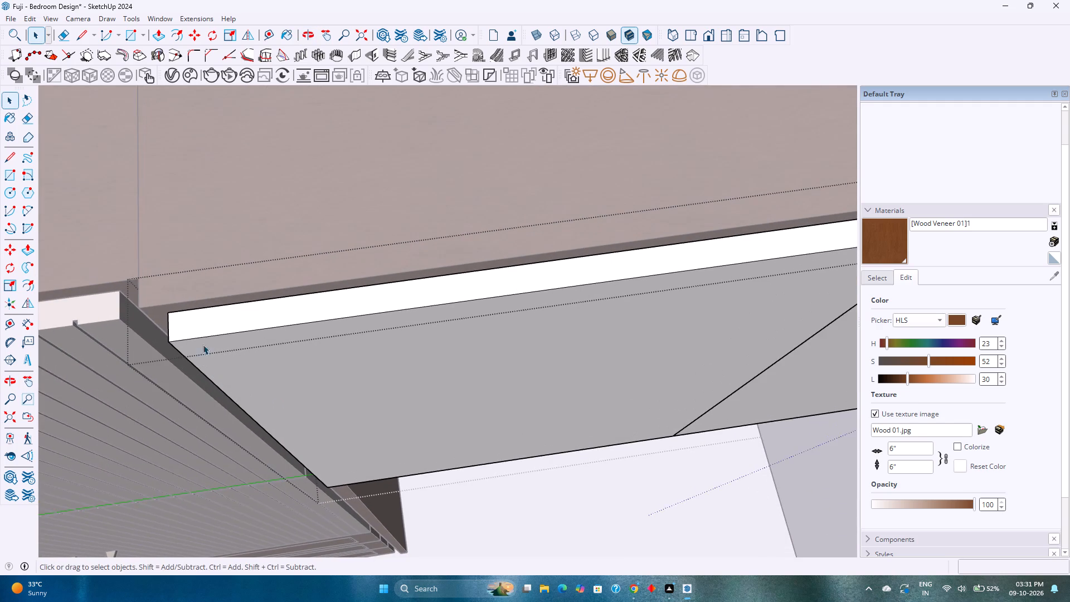
pyautogui.scroll(1, 212, 330)
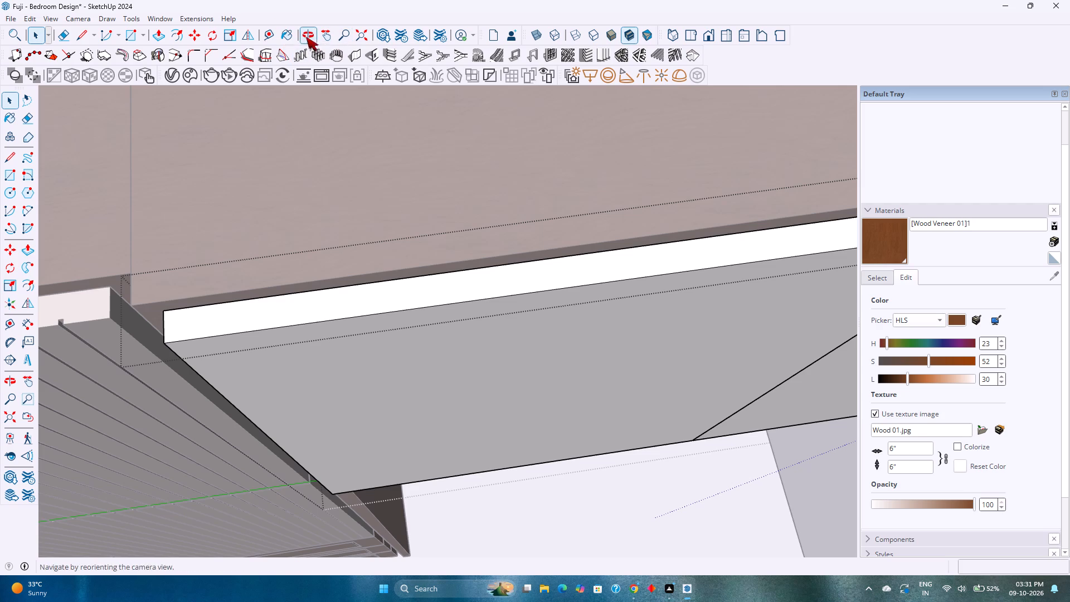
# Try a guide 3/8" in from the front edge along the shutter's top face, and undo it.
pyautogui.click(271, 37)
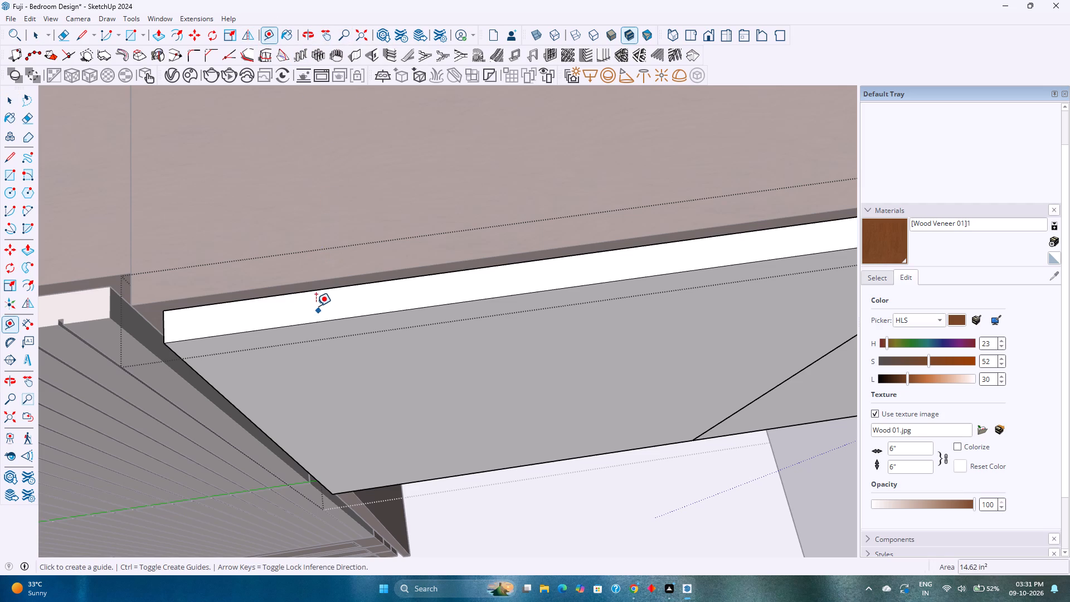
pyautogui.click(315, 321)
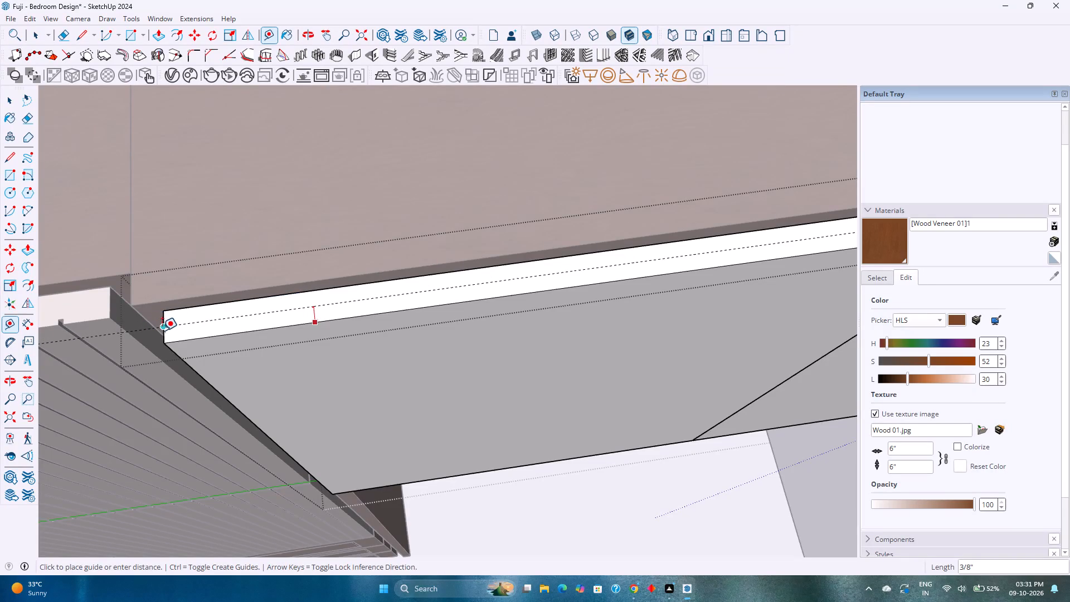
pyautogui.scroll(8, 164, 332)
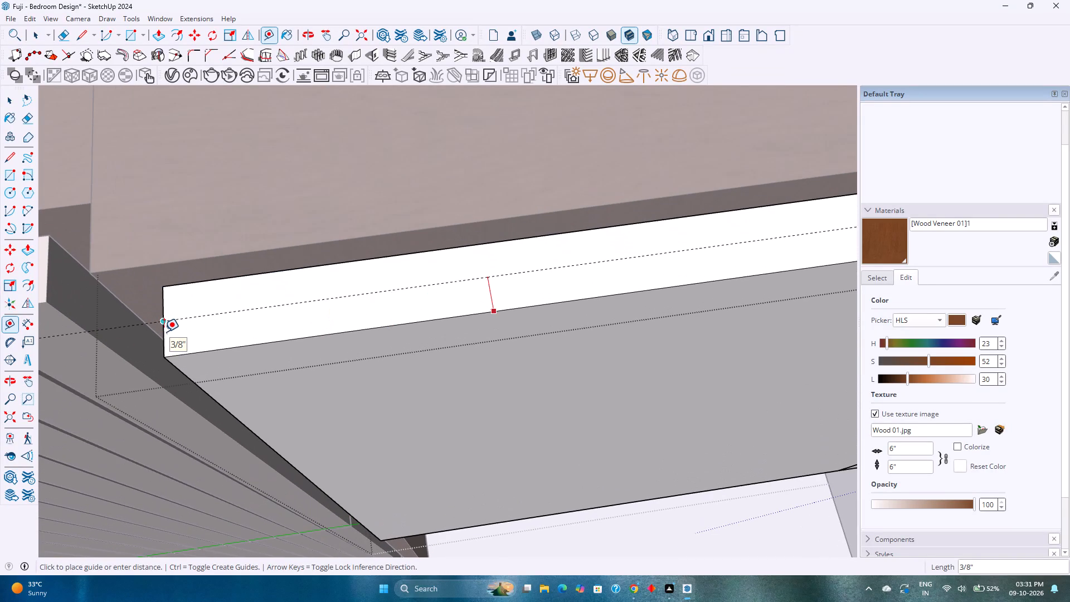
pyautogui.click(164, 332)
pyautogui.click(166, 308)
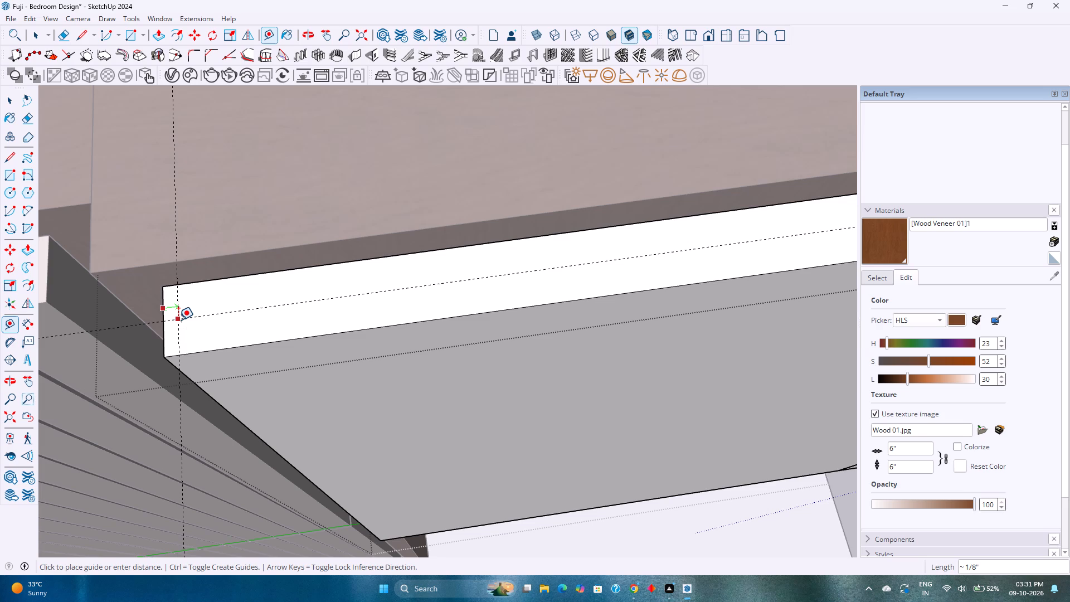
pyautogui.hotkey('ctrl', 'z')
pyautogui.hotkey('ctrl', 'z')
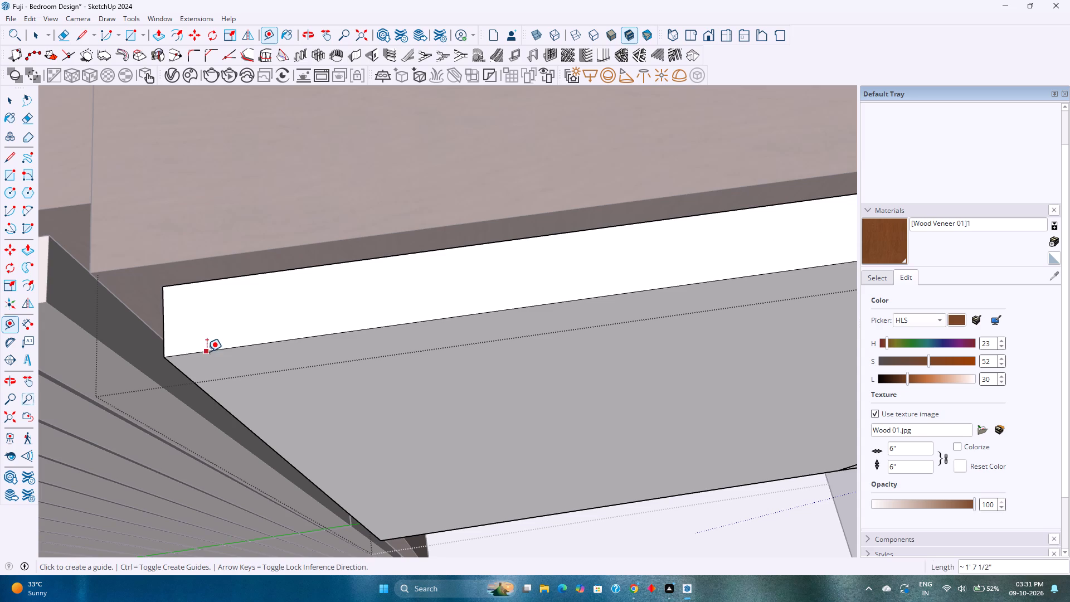
# Add Tape Measure guides on the shutter's top face, 3/16" in from its front edge and 3/16" in from its wardrobe-side edge.
pyautogui.click(207, 352)
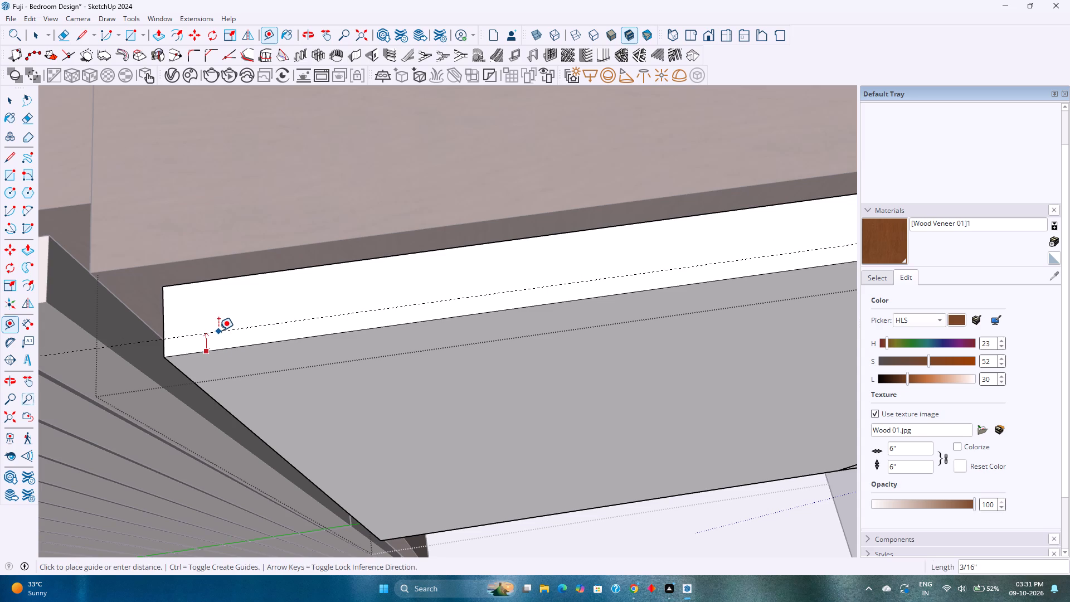
pyautogui.click(218, 331)
pyautogui.click(162, 317)
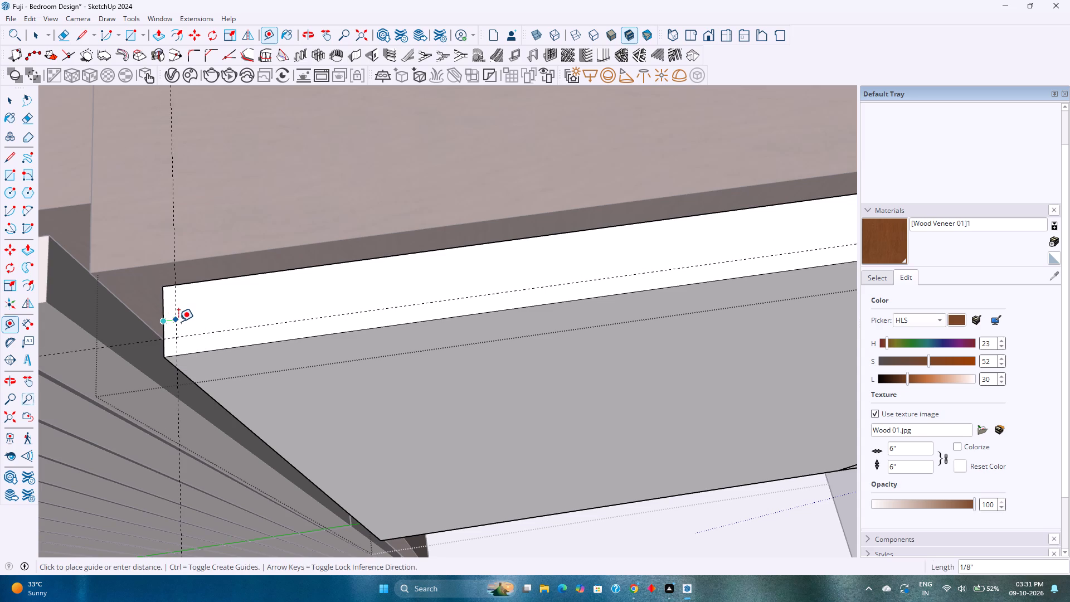
pyautogui.click(182, 322)
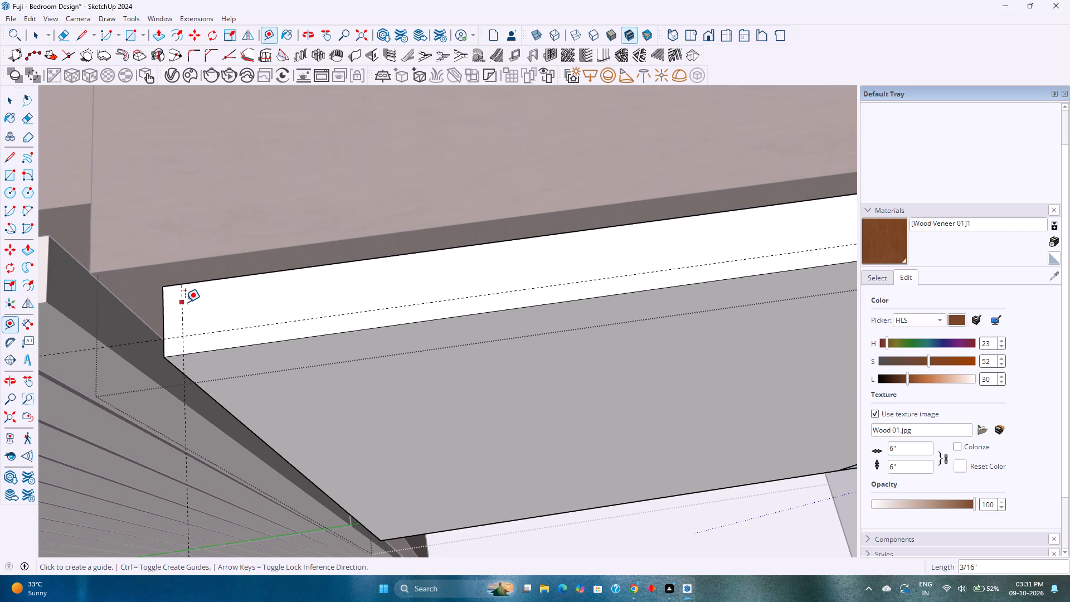
# Add a parallel guide 1" inward from the shutter's wardrobe-side guide.
pyautogui.click(185, 302)
pyautogui.press('1')
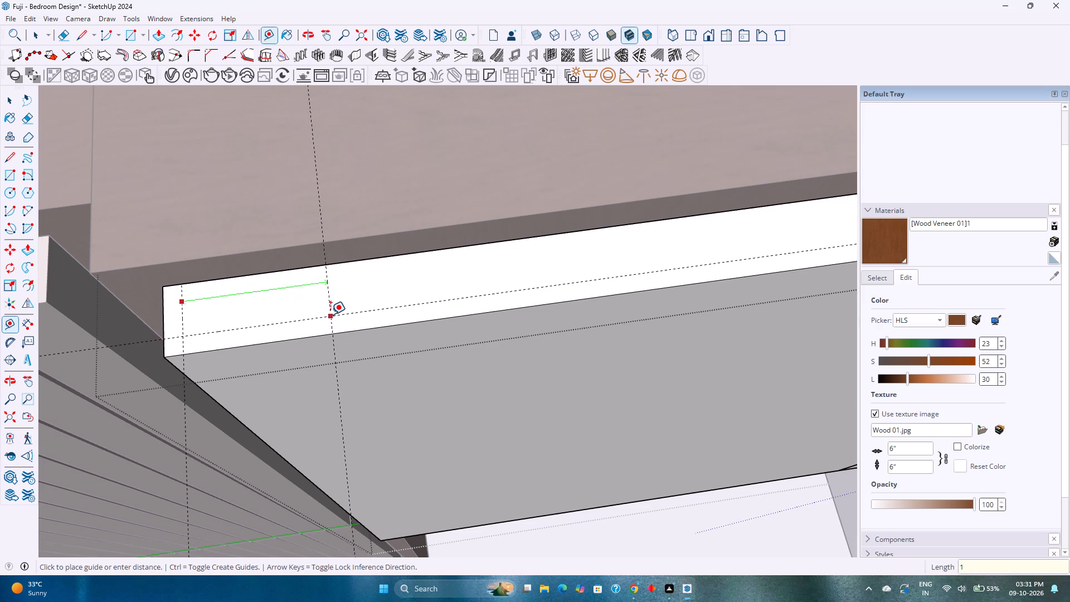
pyautogui.press("'")
pyautogui.press('Return')
pyautogui.scroll(-4, 360, 324)
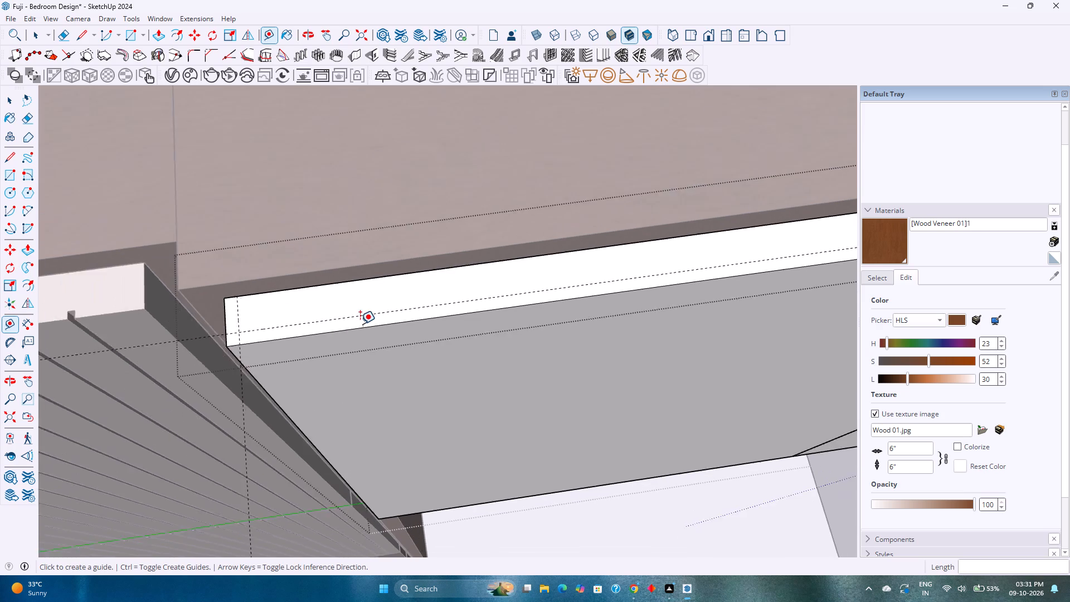
pyautogui.scroll(-11, 360, 324)
pyautogui.press('1')
pyautogui.press('Return')
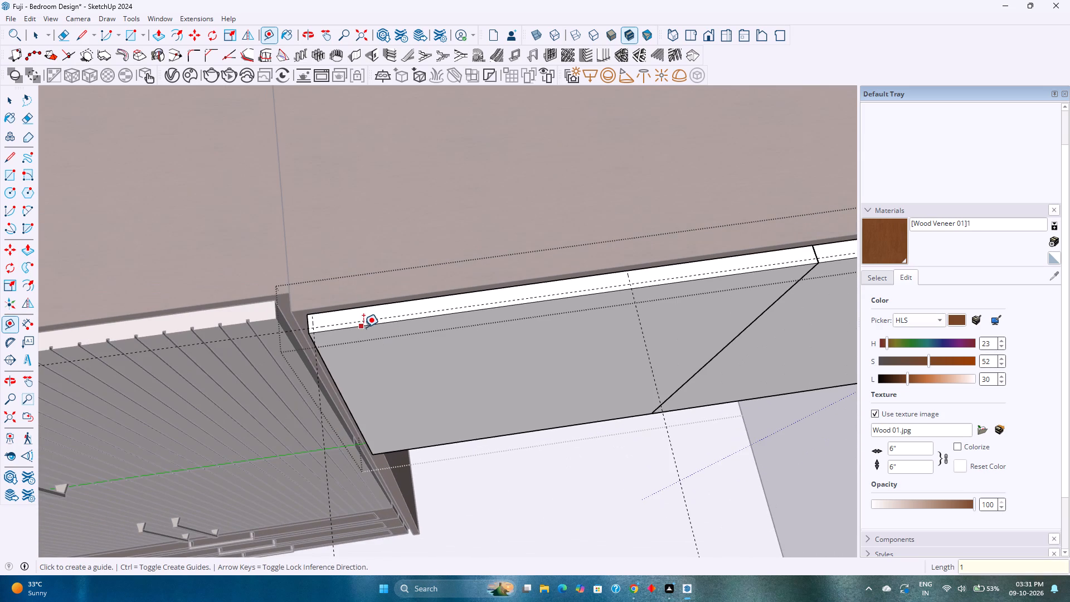
# Add a guide about 1/8" in from the same shutter's inner edge at the joint between the two shutters.
pyautogui.keyDown('shift'); pyautogui.moveTo(419, 332); pyautogui.dragTo(222, 411, button='middle'); pyautogui.keyUp('shift')
pyautogui.scroll(-1, 224, 409)
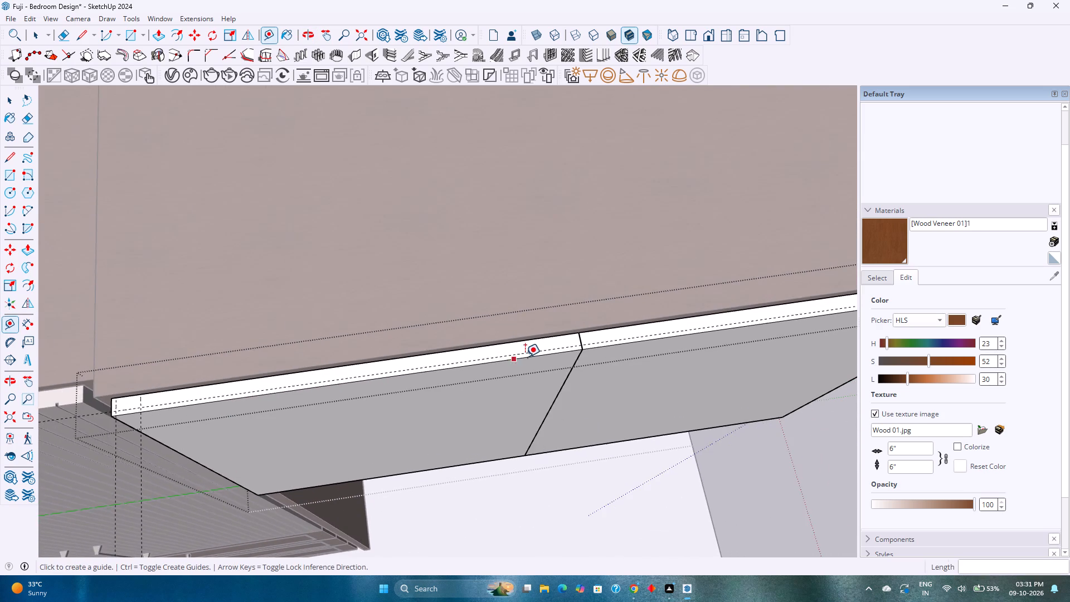
pyautogui.scroll(6, 526, 356)
pyautogui.scroll(13, 621, 334)
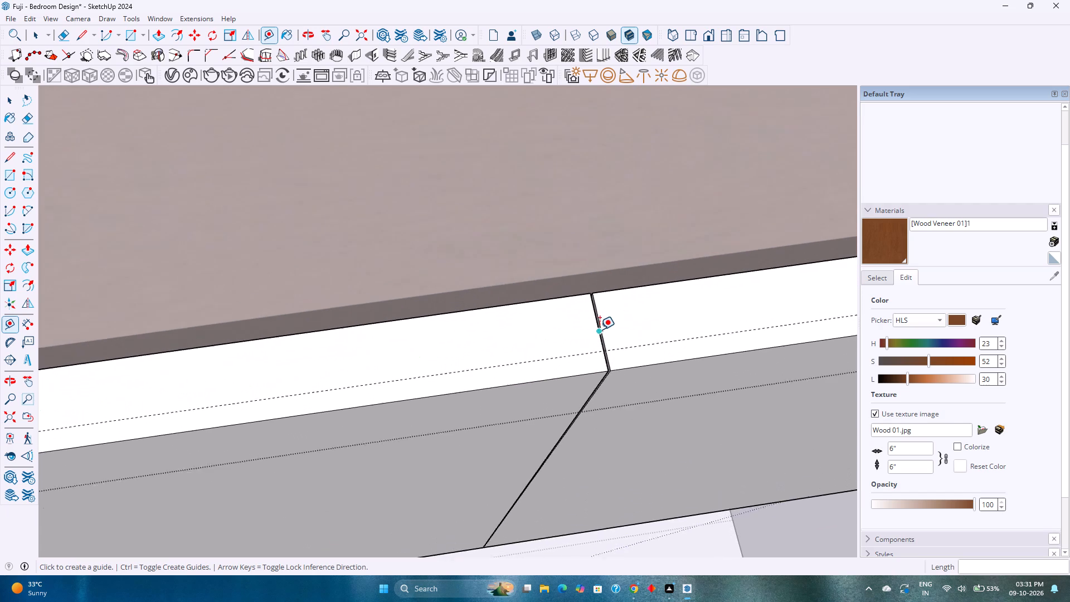
pyautogui.click(600, 329)
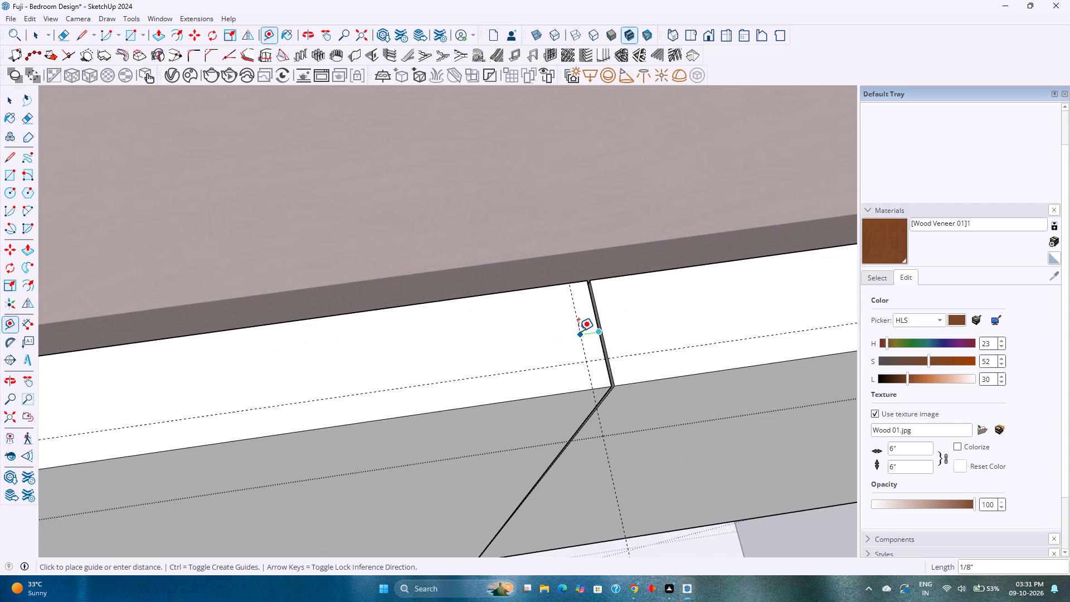
pyautogui.click(578, 331)
# Add a parallel guide 1" from the guide at the shutter joint, toward the wardrobe side.
pyautogui.scroll(-5, 578, 331)
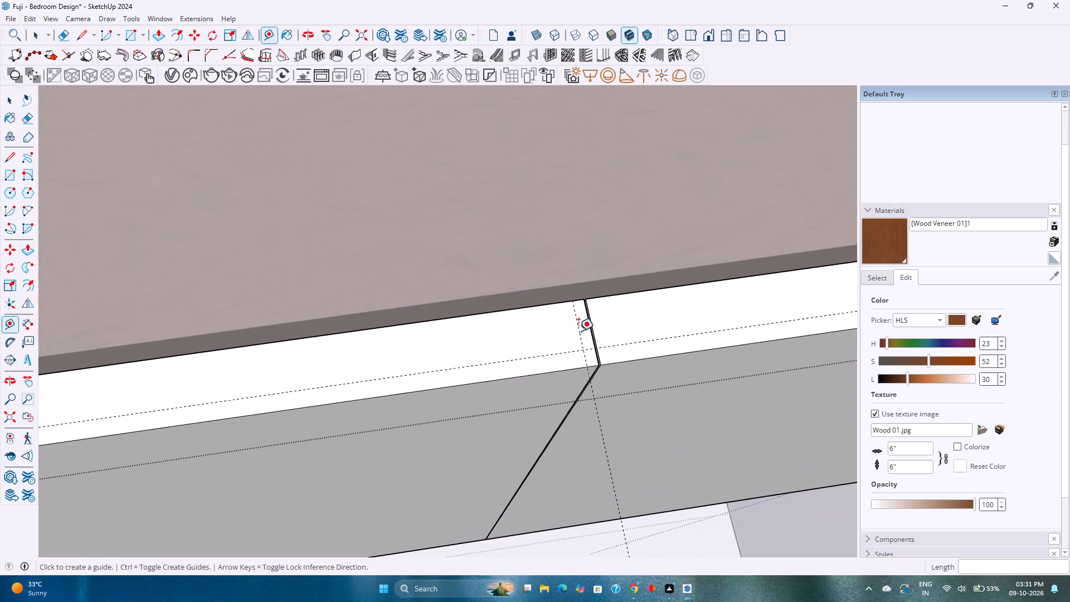
pyautogui.click(578, 331)
pyautogui.press('Escape')
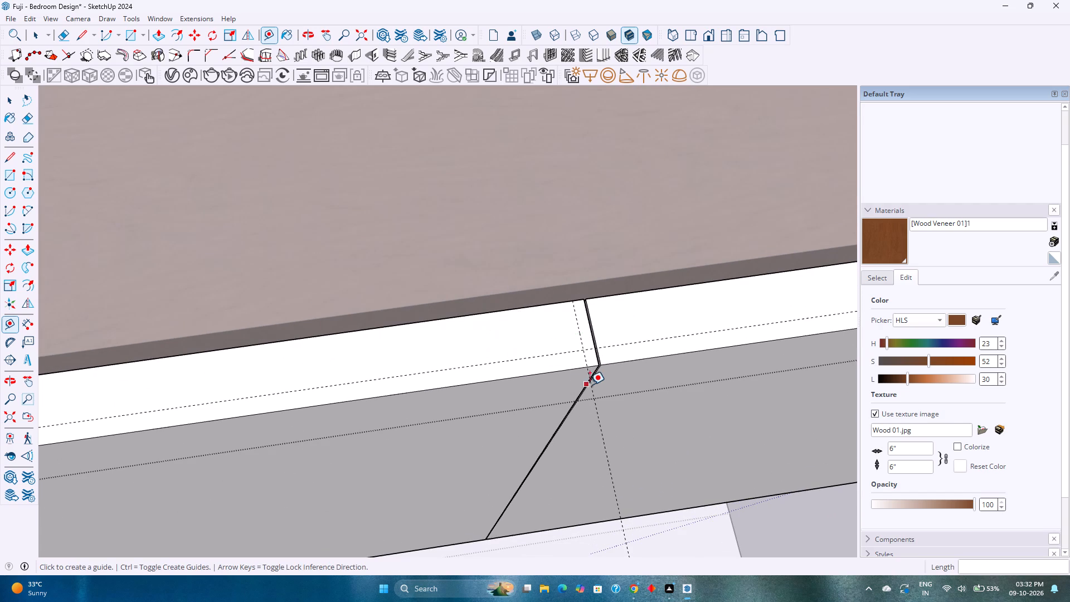
pyautogui.click(593, 385)
pyautogui.write("1'")
pyautogui.press('Return')
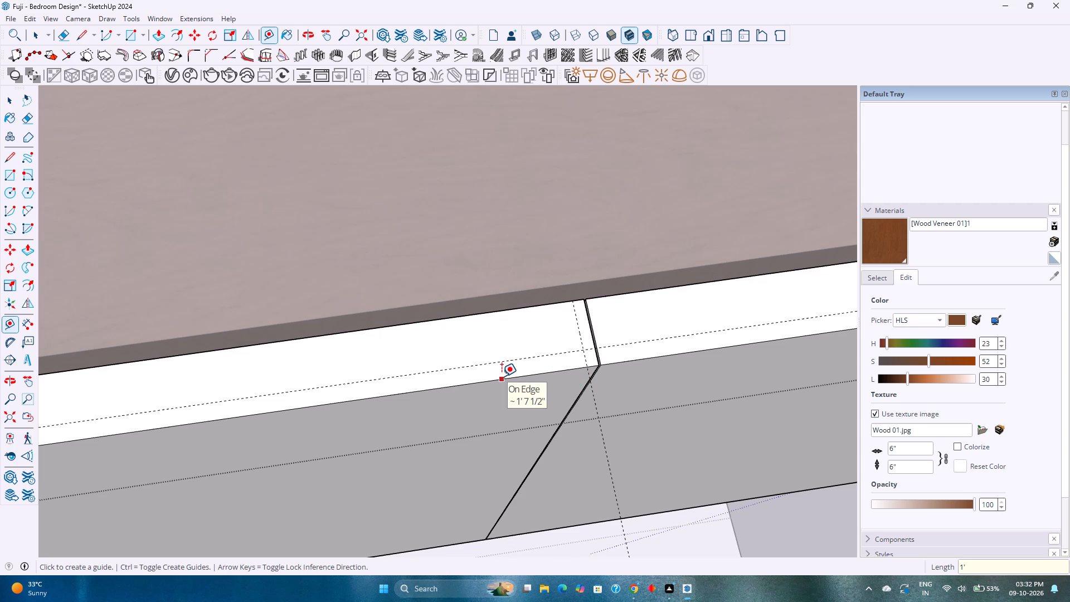
pyautogui.press('1')
pyautogui.press('Return')
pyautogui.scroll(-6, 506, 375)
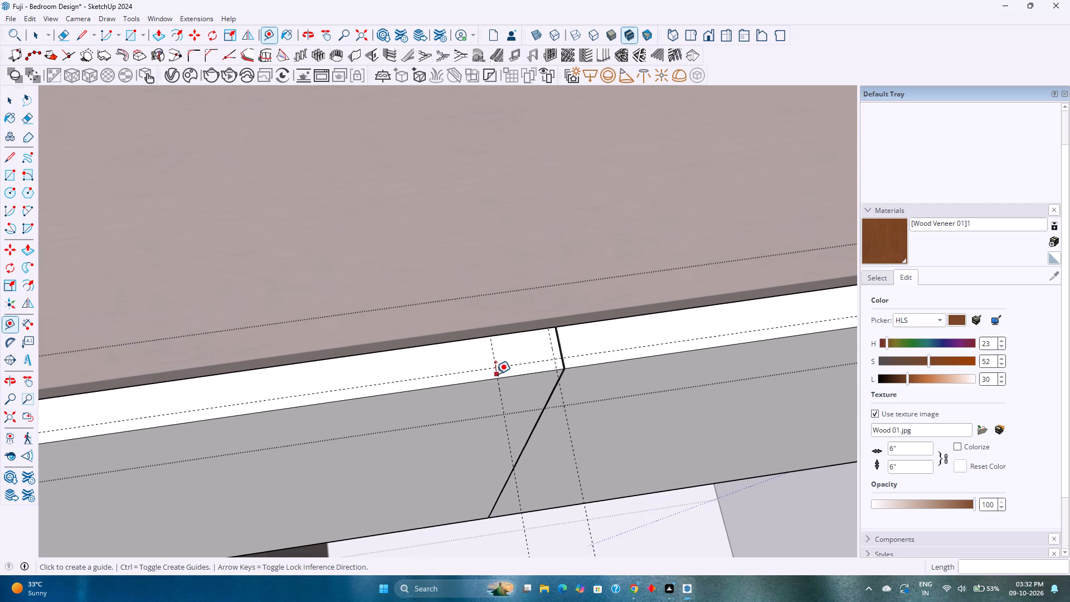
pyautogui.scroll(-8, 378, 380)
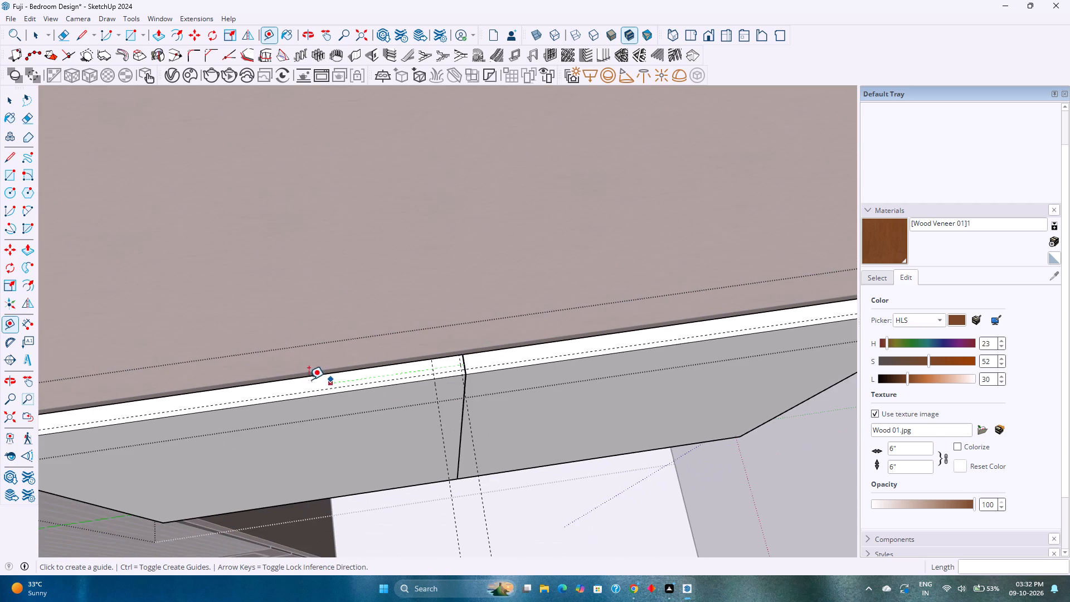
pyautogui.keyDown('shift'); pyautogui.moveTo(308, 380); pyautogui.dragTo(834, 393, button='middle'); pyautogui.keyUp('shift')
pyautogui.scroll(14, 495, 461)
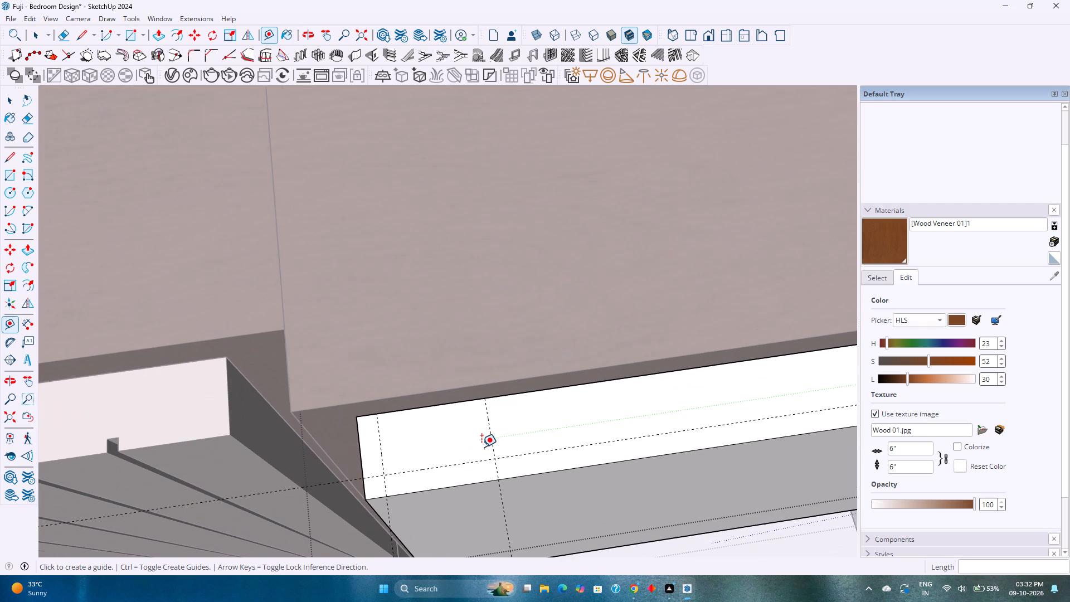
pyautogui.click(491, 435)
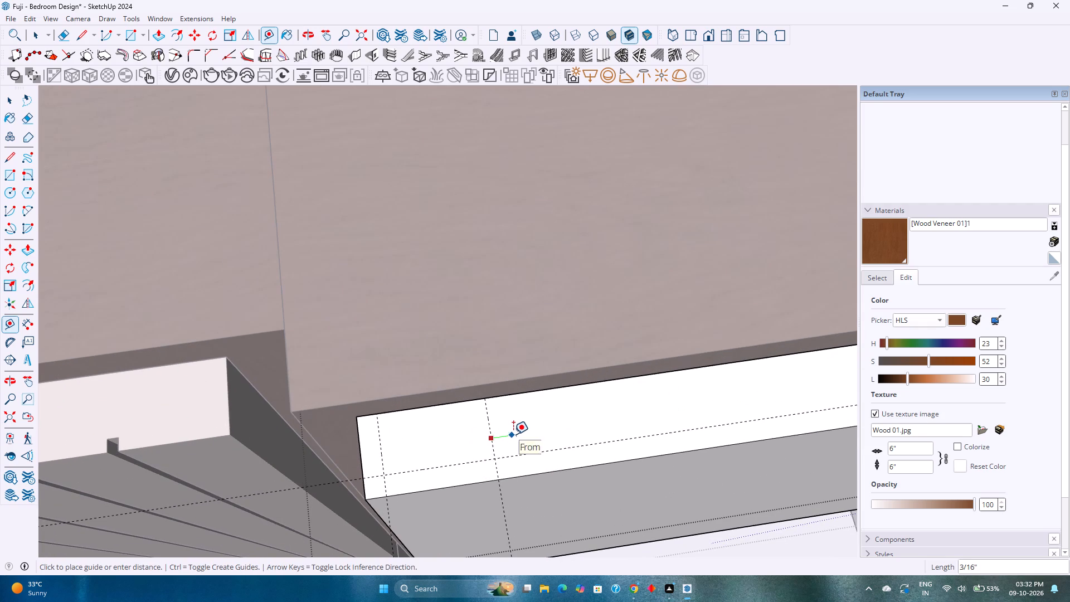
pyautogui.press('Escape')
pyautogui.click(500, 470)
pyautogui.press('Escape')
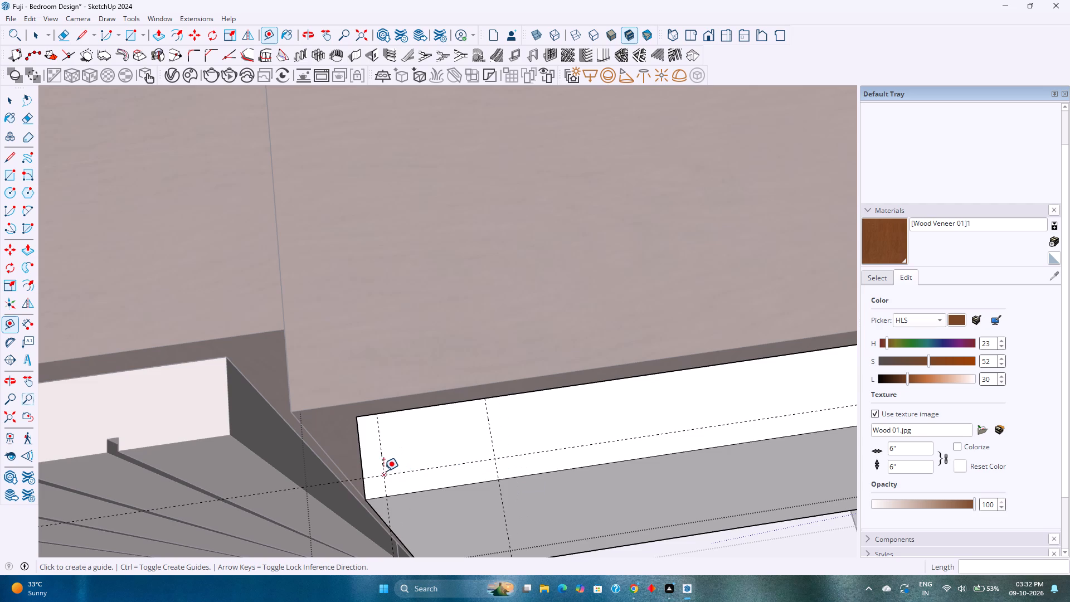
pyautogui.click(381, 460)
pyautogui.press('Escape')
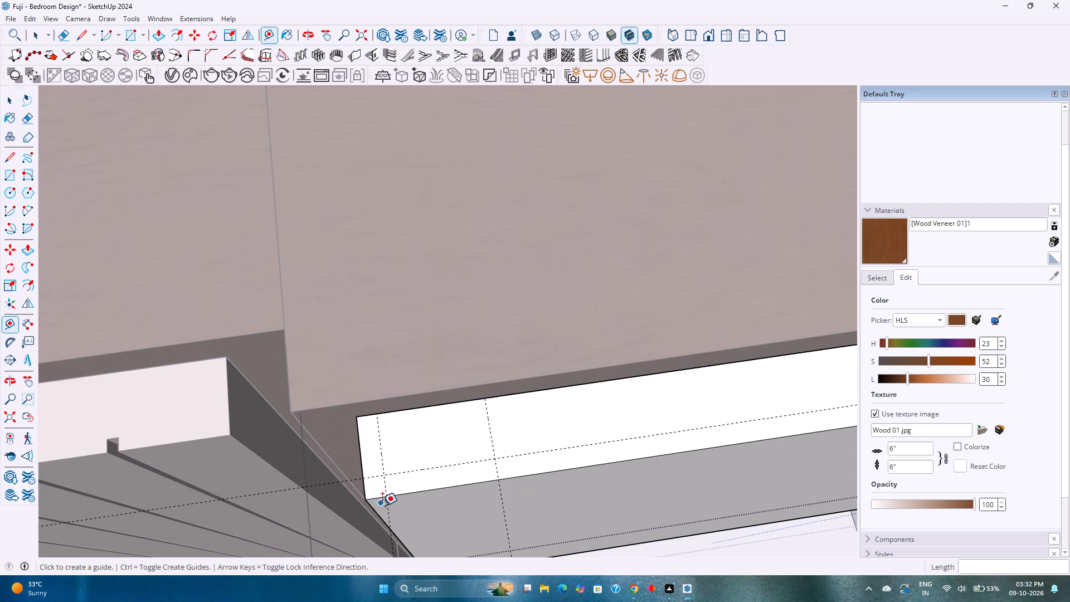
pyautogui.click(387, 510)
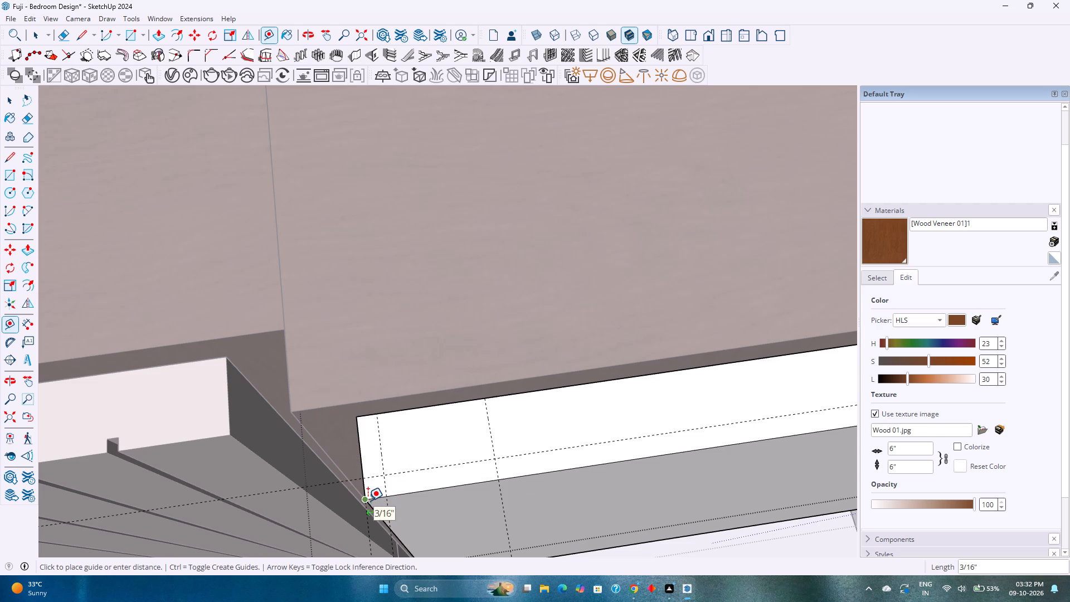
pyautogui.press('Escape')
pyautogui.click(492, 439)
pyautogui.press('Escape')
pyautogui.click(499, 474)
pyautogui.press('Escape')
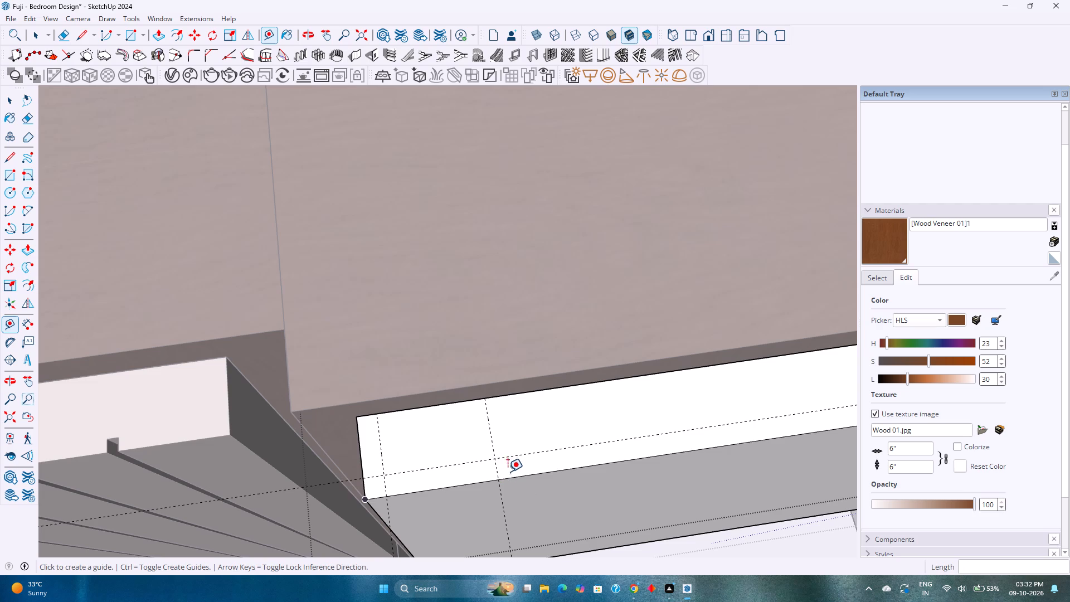
# Add a guide 3/16" past the 1" guide at the shutter's wardrobe-side end, toward the shutter's centre.
pyautogui.click(498, 469)
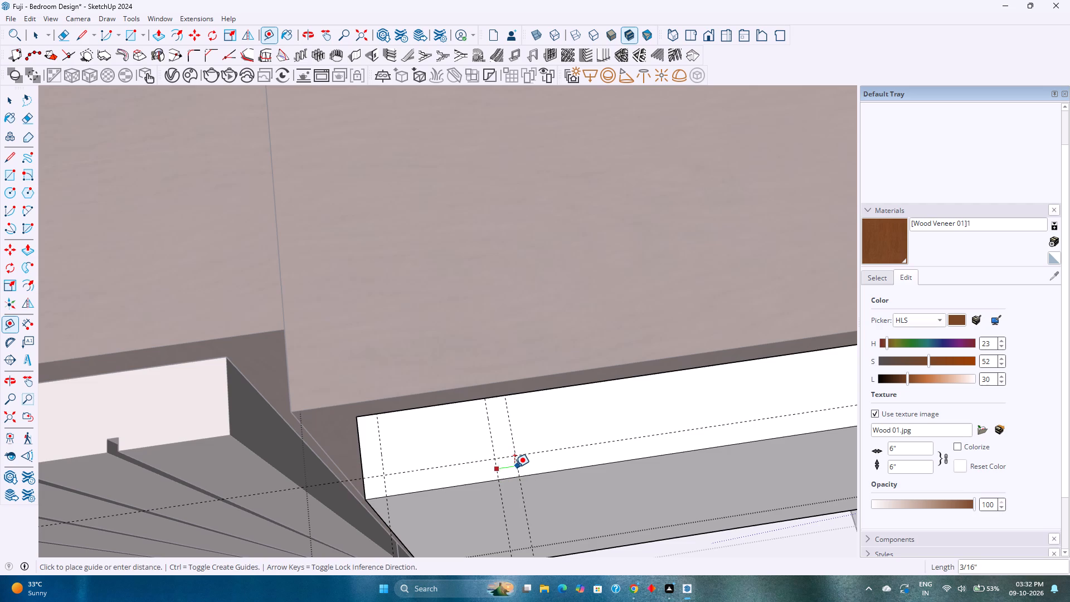
pyautogui.click(514, 467)
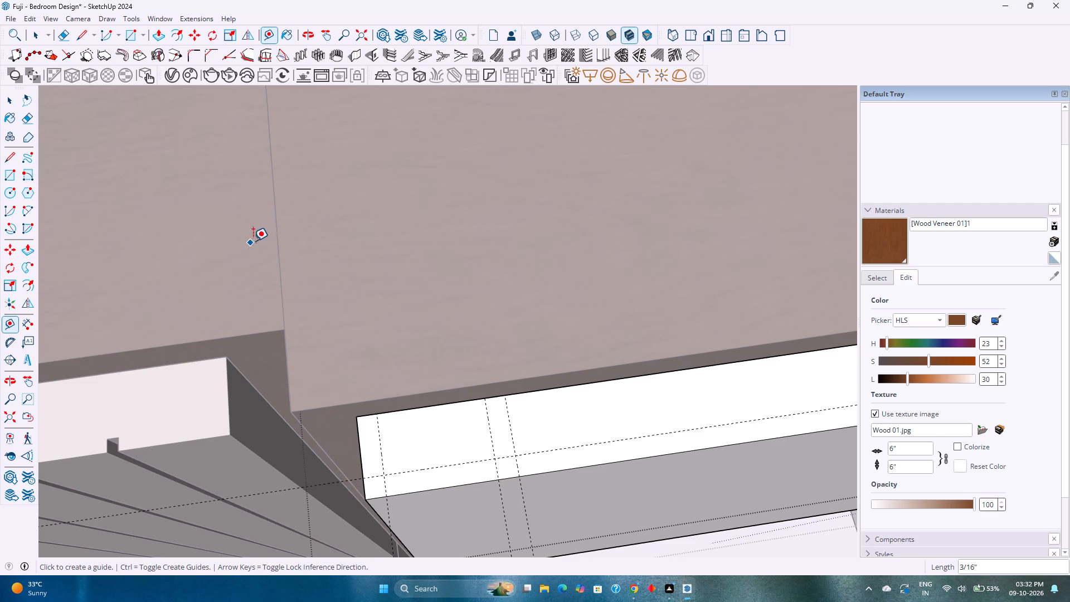
# Draw a 3/16" radius corner arc between the guides at the outer front corner of the shutter's wardrobe-side top face.
pyautogui.press('a')
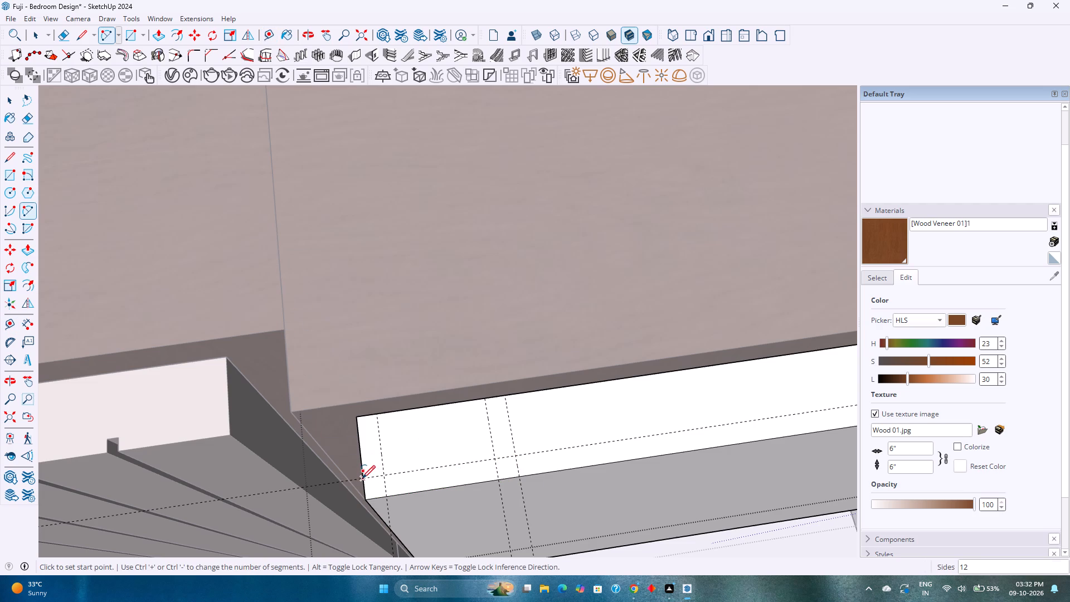
pyautogui.click(362, 478)
pyautogui.doubleClick(385, 498)
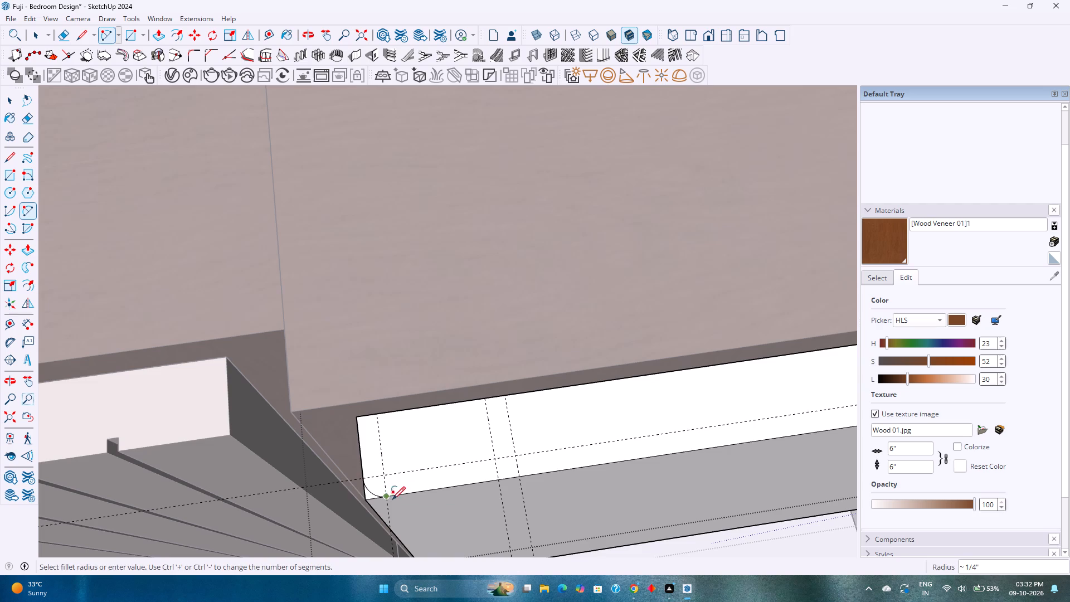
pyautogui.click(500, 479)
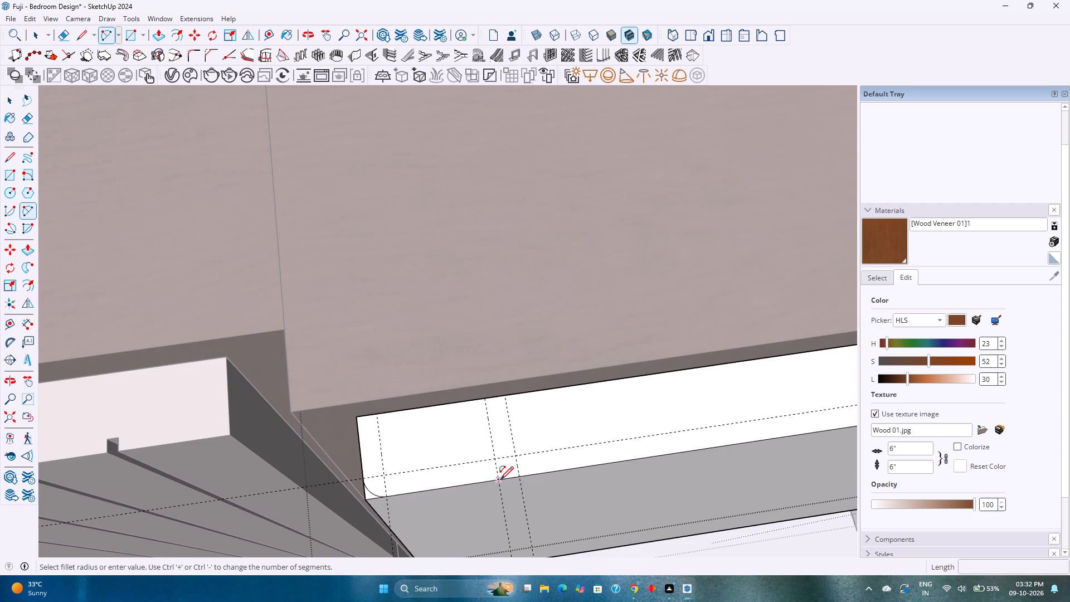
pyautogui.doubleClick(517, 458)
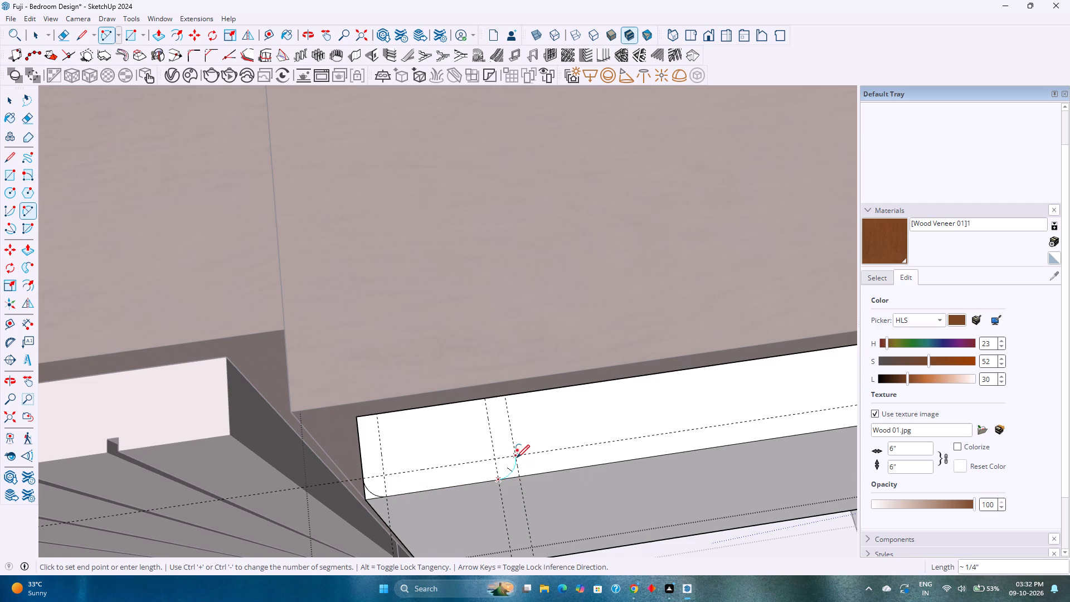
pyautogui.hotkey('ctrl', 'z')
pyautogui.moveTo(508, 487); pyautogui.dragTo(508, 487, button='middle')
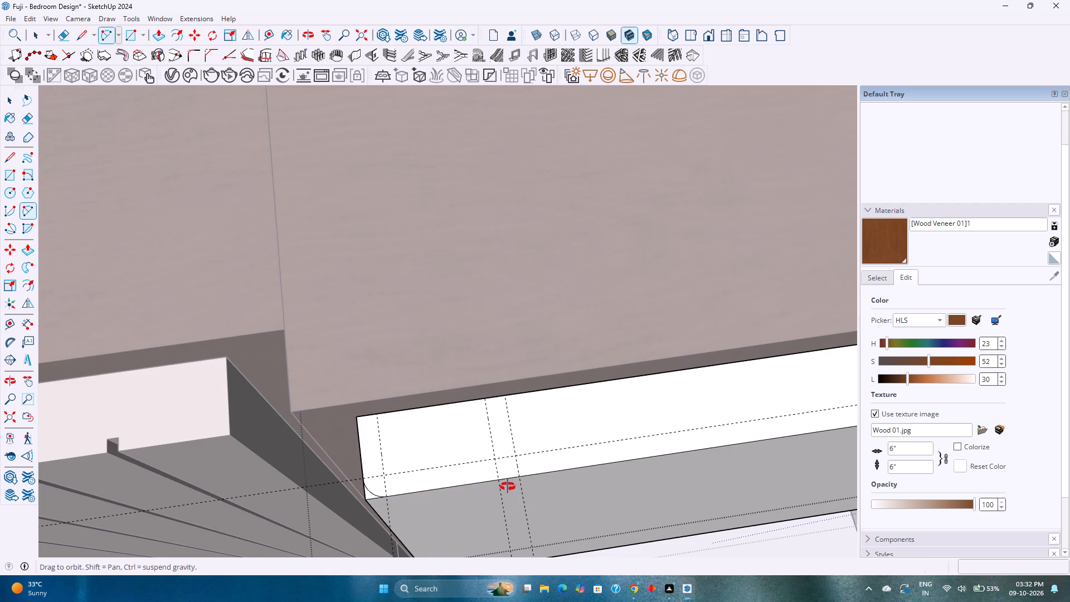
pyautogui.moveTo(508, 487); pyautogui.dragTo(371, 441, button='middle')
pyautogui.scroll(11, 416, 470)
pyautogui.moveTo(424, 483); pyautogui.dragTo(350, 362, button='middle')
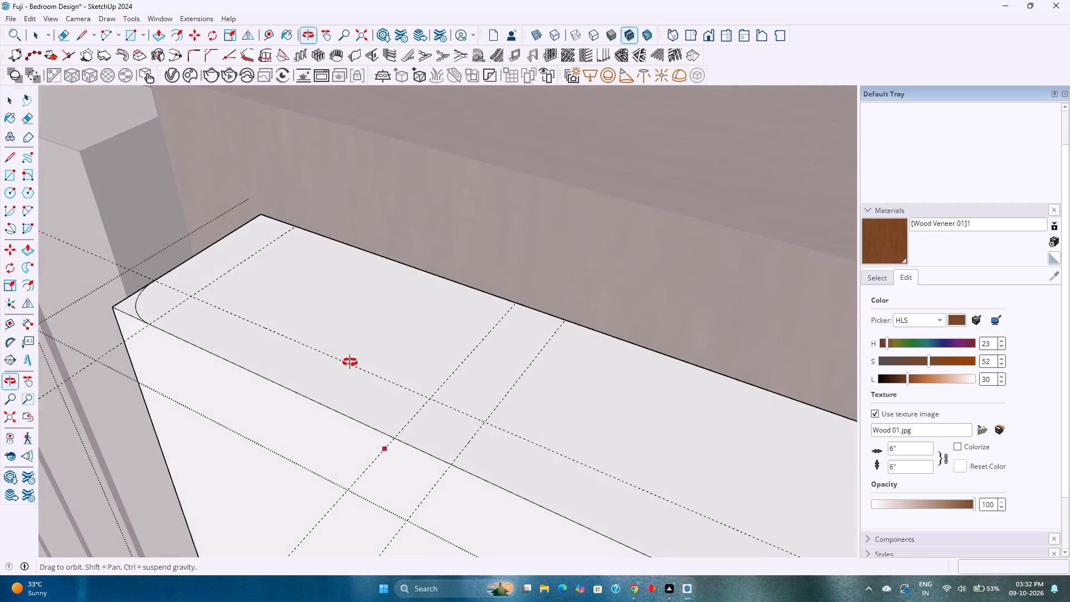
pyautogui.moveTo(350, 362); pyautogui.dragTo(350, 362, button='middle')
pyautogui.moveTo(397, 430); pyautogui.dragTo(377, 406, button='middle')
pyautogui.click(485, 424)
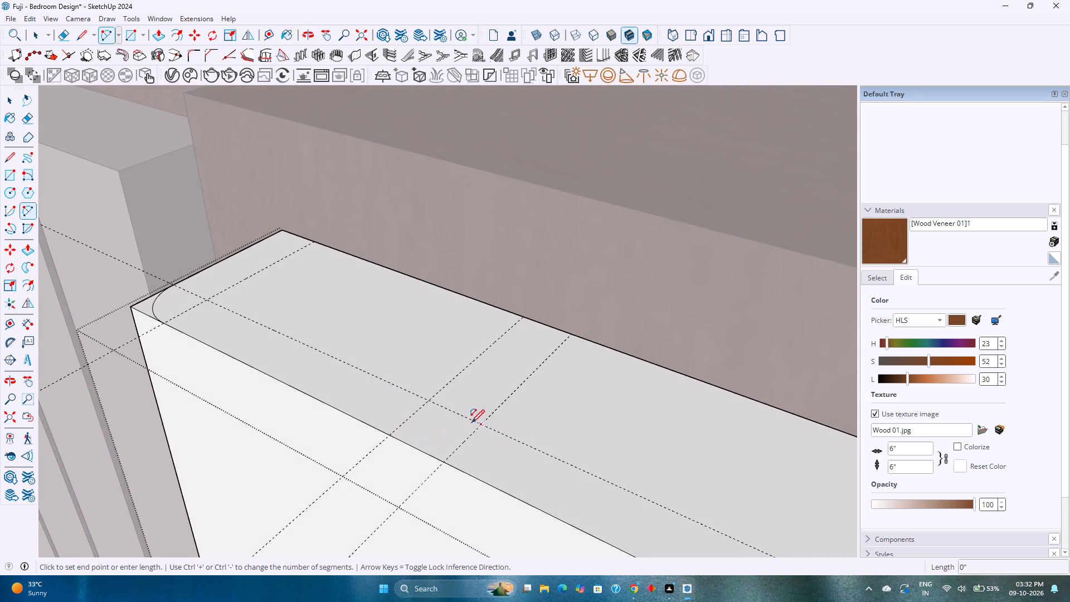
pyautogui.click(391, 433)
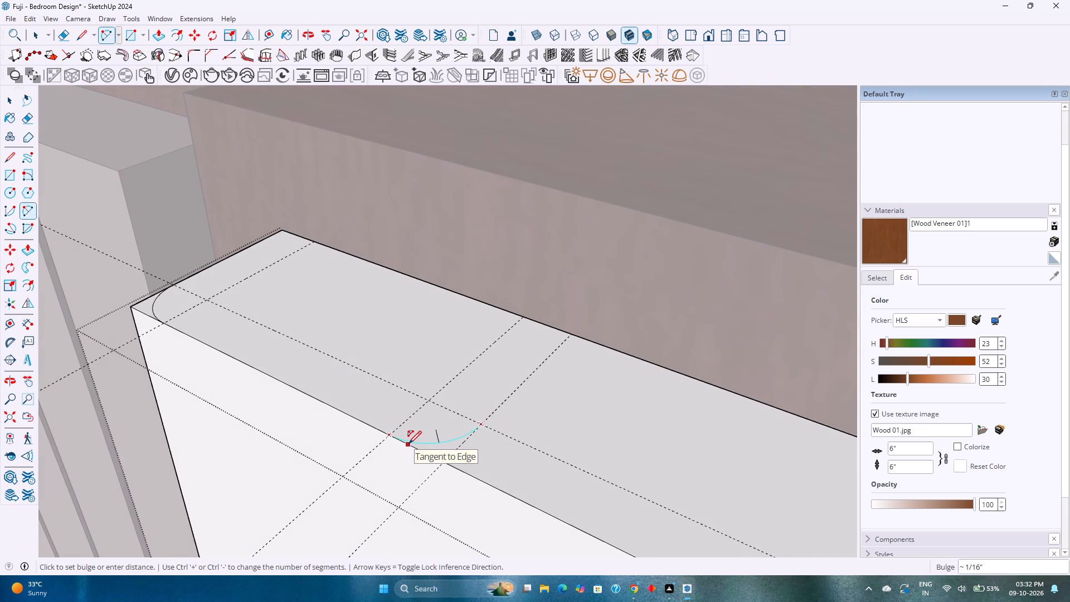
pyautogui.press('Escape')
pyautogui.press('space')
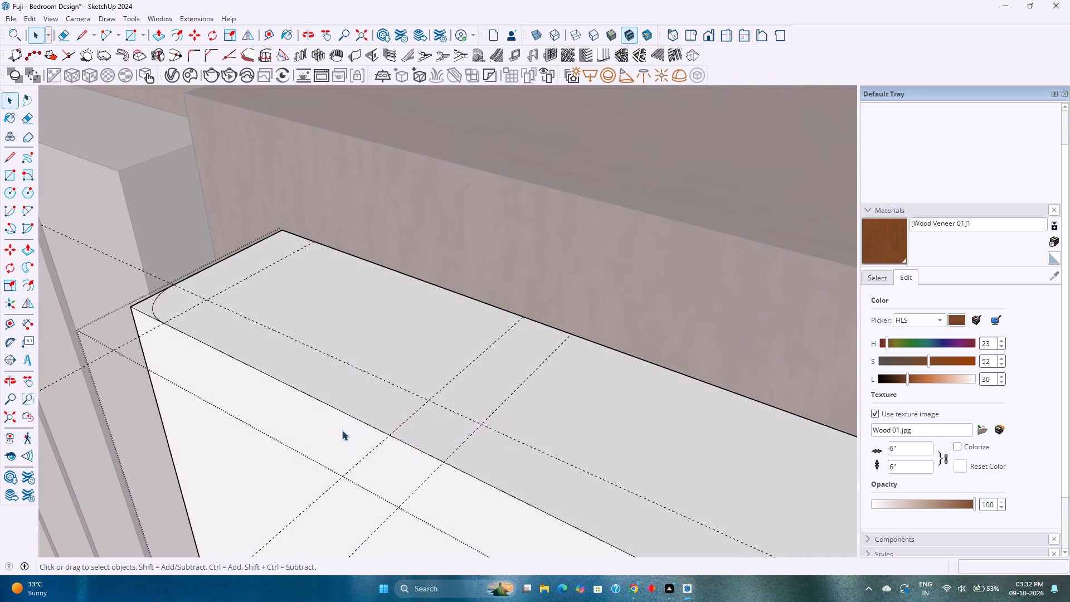
# Set the corner arc's segment count to 15.
pyautogui.moveTo(342, 430); pyautogui.dragTo(551, 551, button='middle')
pyautogui.keyDown('shift'); pyautogui.moveTo(357, 475); pyautogui.dragTo(464, 444, button='middle'); pyautogui.keyUp('shift')
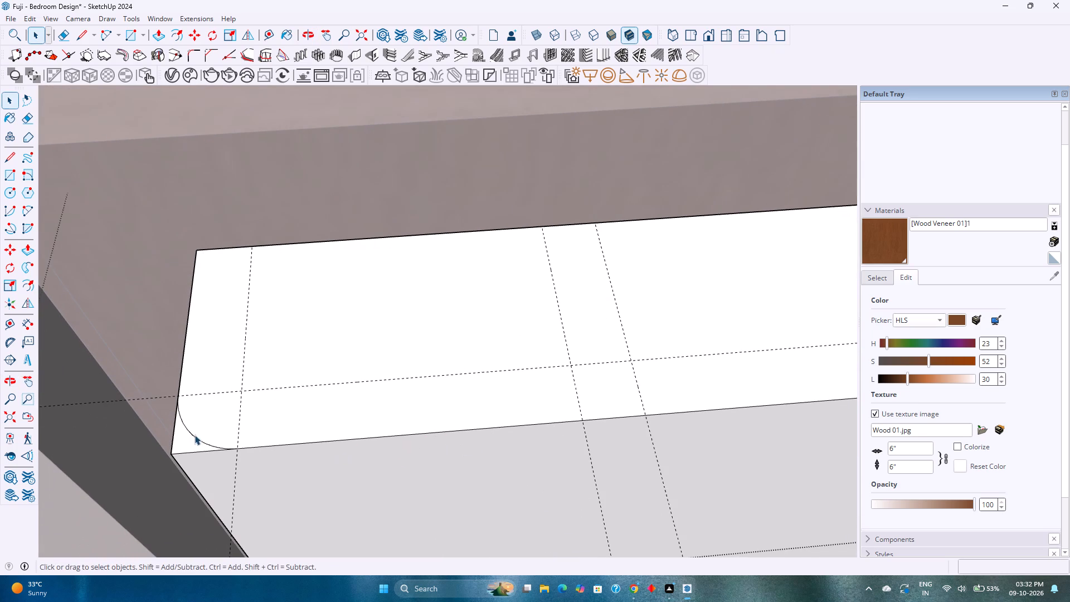
pyautogui.click(197, 437)
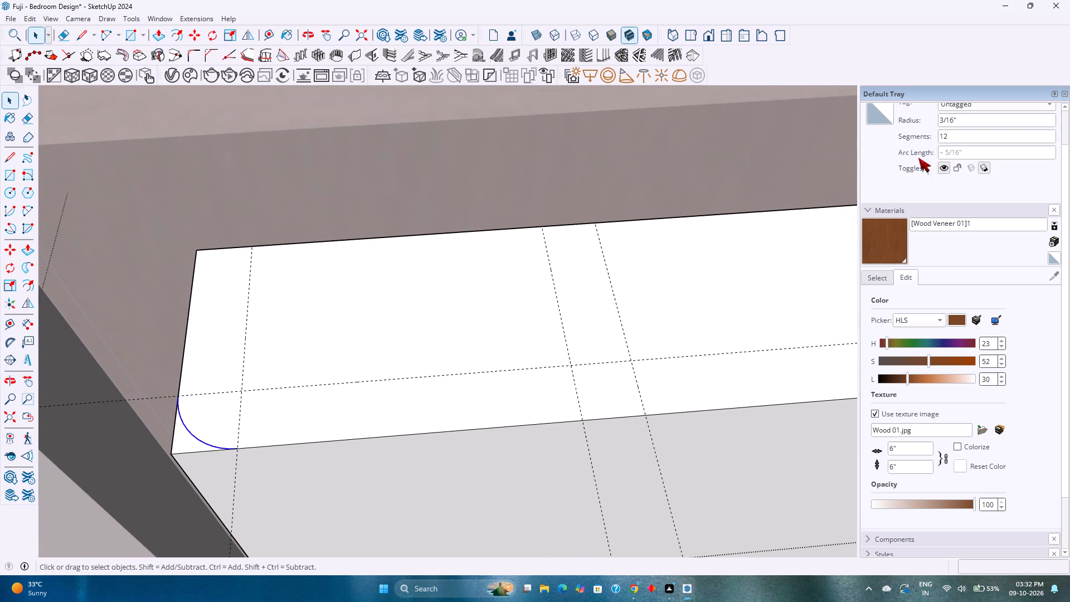
pyautogui.doubleClick(948, 135)
pyautogui.write('15')
pyautogui.press('Return')
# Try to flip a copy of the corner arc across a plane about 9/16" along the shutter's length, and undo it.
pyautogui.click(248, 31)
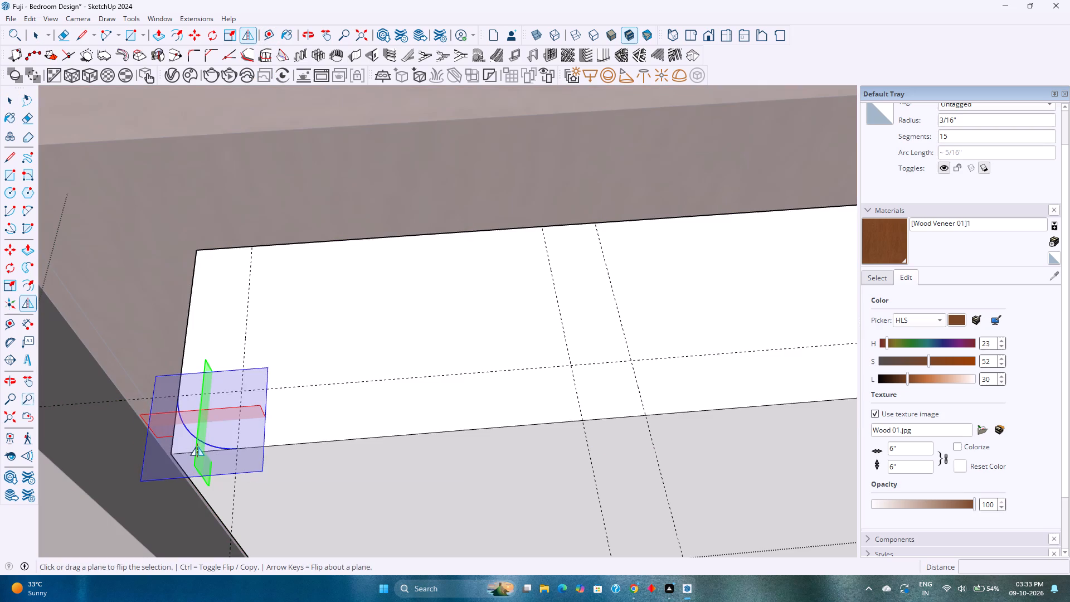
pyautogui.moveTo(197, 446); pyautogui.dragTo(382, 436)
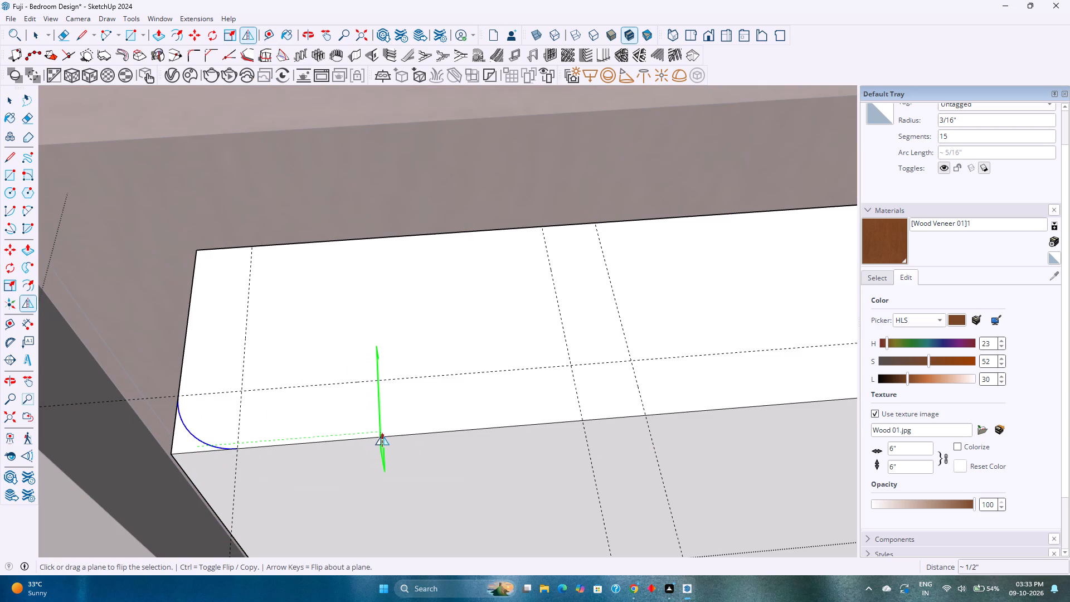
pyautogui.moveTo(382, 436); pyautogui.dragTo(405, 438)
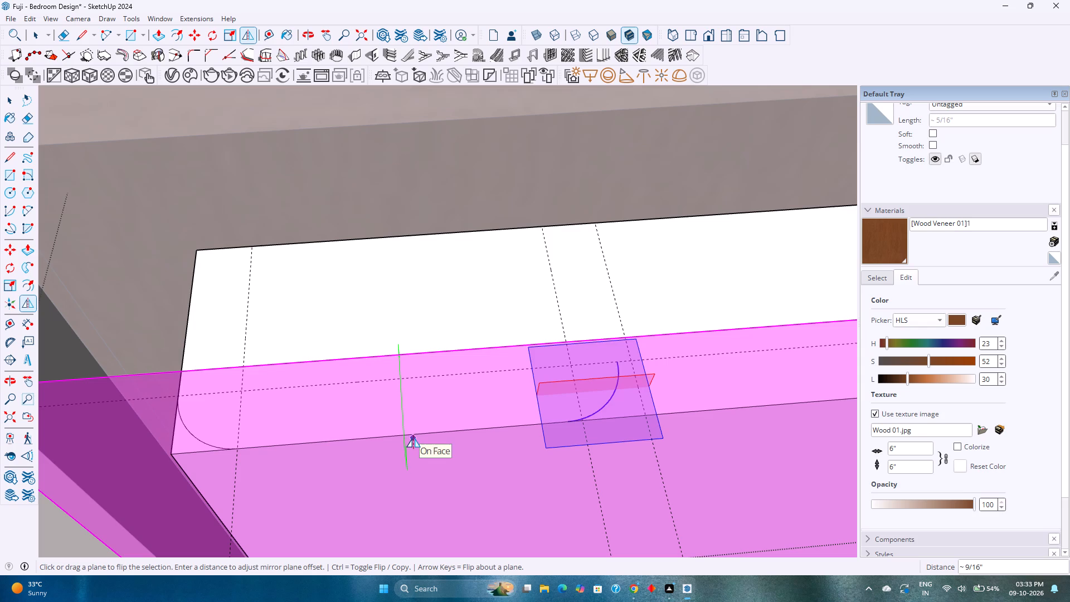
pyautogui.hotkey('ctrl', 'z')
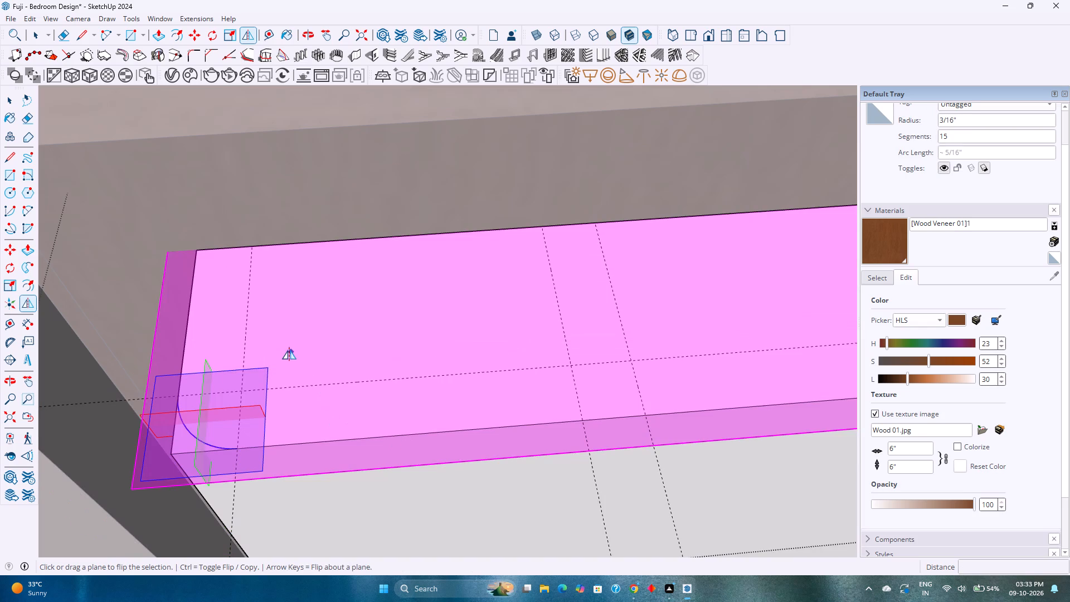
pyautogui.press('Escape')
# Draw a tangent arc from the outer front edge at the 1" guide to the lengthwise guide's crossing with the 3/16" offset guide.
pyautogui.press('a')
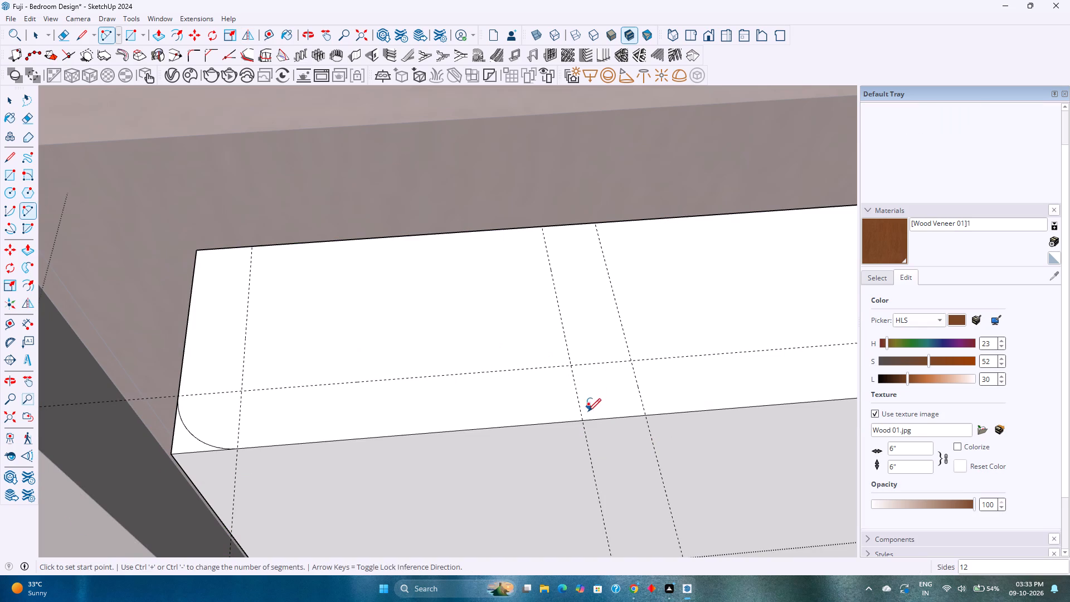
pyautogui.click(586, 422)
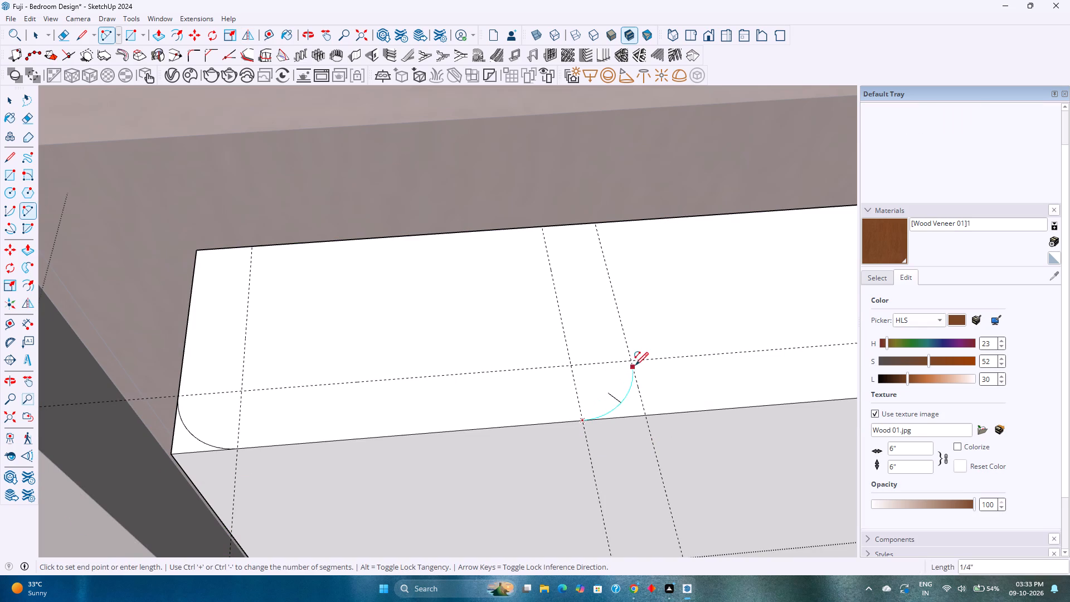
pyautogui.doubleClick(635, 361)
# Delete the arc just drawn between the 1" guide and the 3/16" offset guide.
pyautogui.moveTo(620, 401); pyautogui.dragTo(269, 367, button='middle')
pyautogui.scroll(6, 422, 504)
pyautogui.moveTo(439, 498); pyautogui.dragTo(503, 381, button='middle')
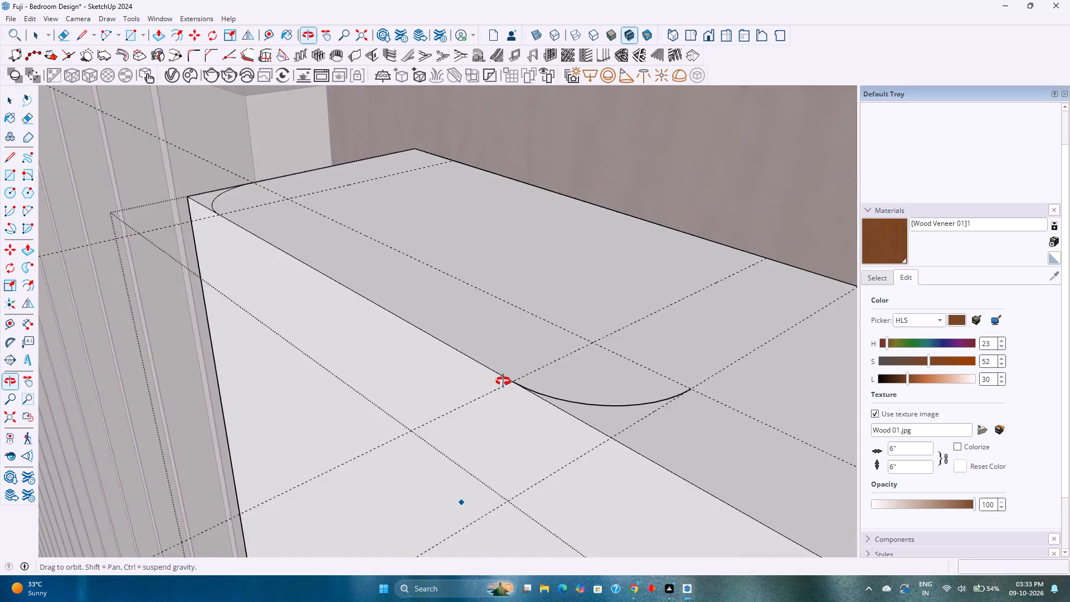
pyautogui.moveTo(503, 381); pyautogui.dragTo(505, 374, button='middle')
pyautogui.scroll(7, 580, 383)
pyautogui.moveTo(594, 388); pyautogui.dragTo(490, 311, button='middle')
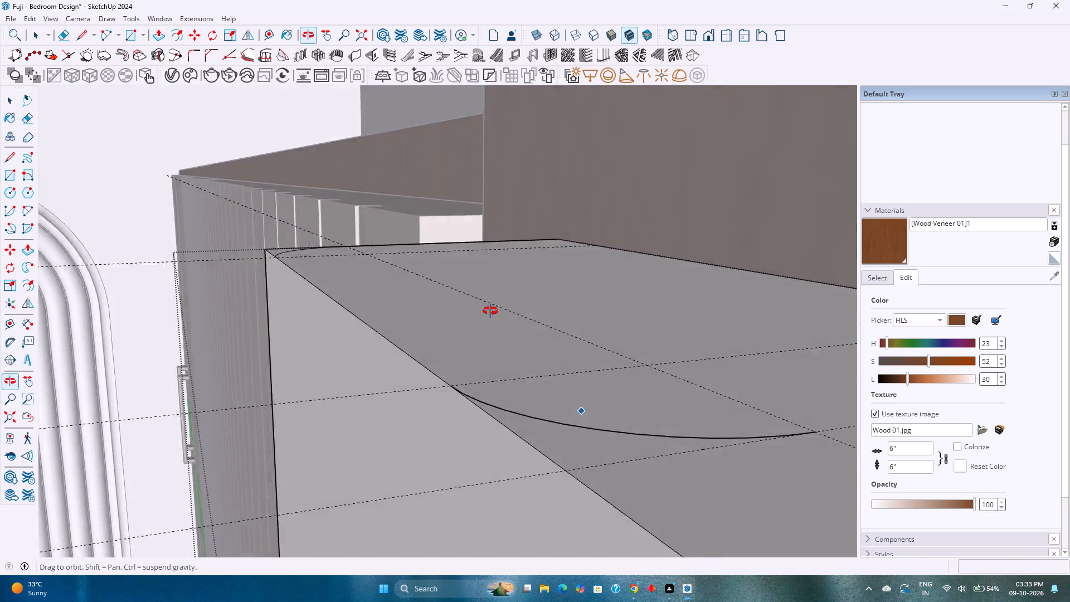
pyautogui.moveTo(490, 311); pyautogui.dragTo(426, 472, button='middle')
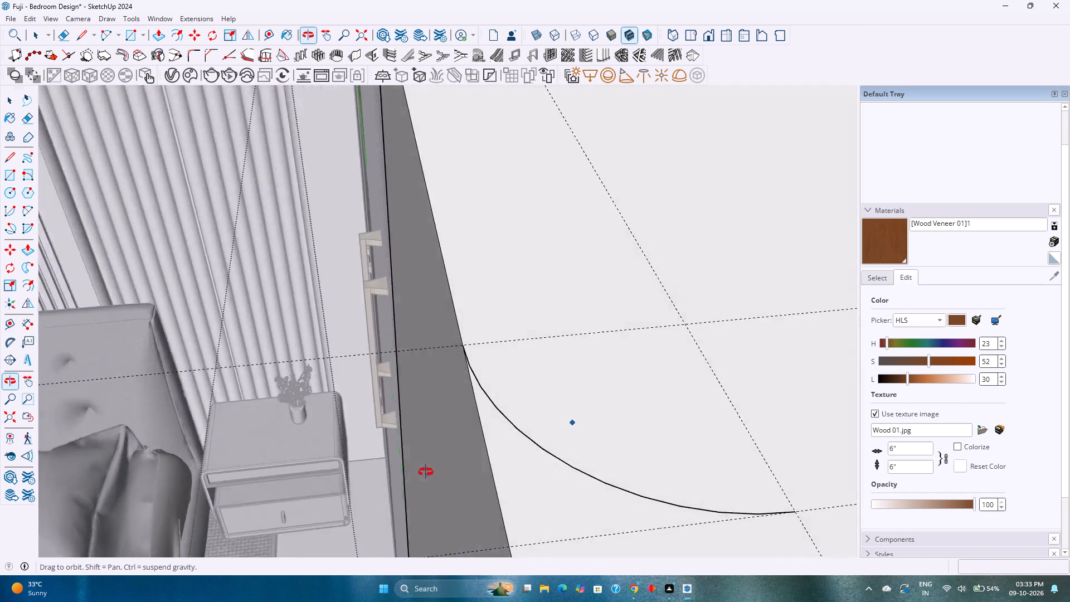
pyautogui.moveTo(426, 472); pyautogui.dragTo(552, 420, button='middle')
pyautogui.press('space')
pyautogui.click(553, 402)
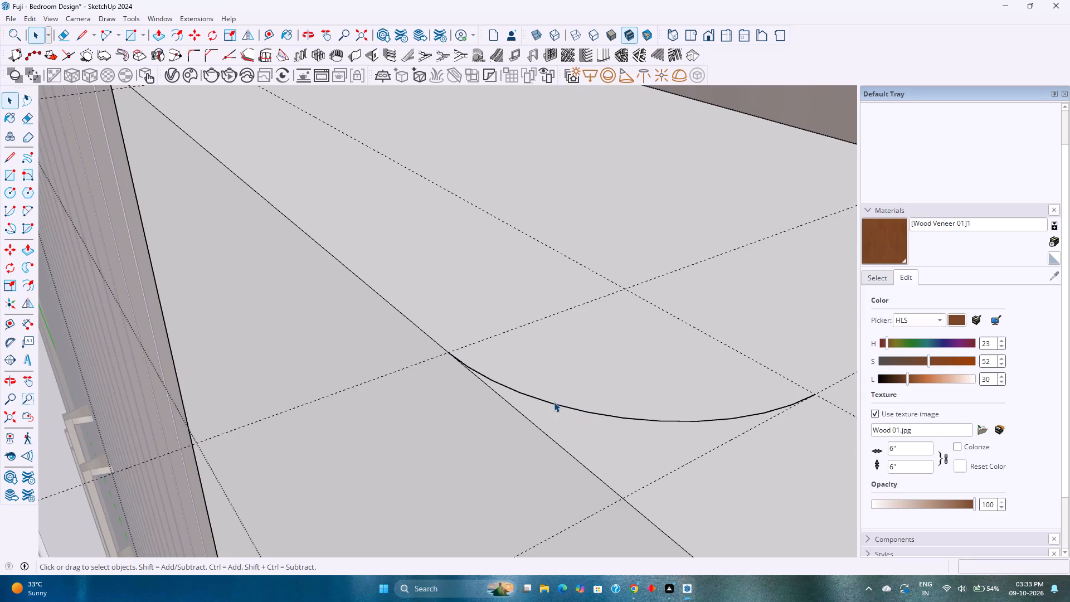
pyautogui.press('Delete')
# Draw a line along the lengthwise guide from the guide beside the corner arc to the parallel guide 1" inward.
pyautogui.scroll(-3, 425, 429)
pyautogui.moveTo(424, 429); pyautogui.dragTo(516, 488, button='middle')
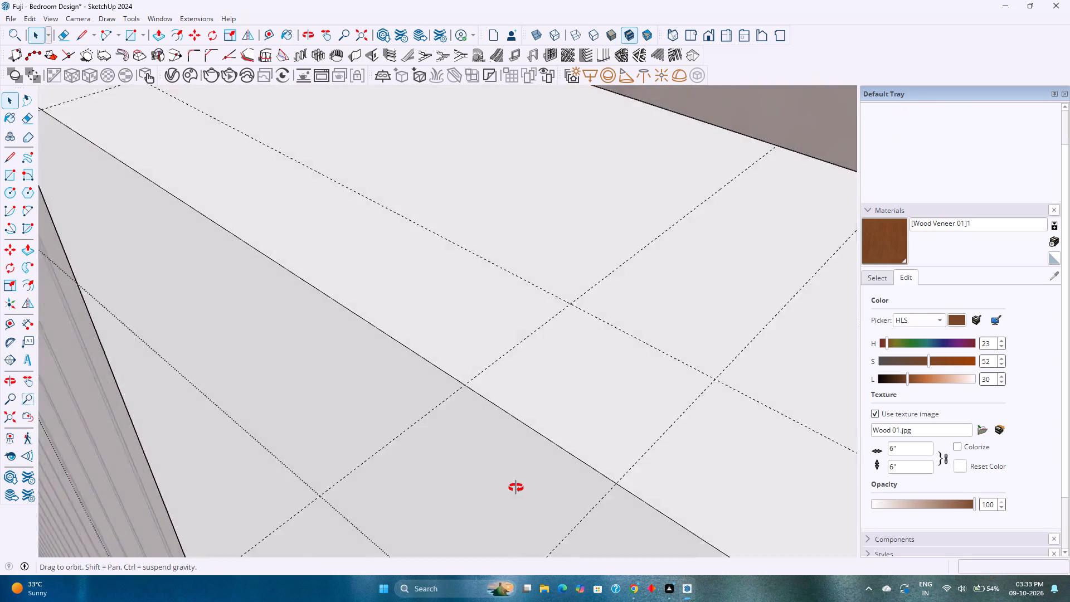
pyautogui.moveTo(516, 488); pyautogui.dragTo(534, 493, button='middle')
pyautogui.scroll(-8, 530, 440)
pyautogui.keyDown('shift'); pyautogui.moveTo(428, 435); pyautogui.dragTo(599, 514, button='middle'); pyautogui.keyUp('shift')
pyautogui.moveTo(516, 432); pyautogui.dragTo(416, 400, button='middle')
pyautogui.scroll(1, 412, 399)
pyautogui.moveTo(416, 401); pyautogui.dragTo(478, 434, button='middle')
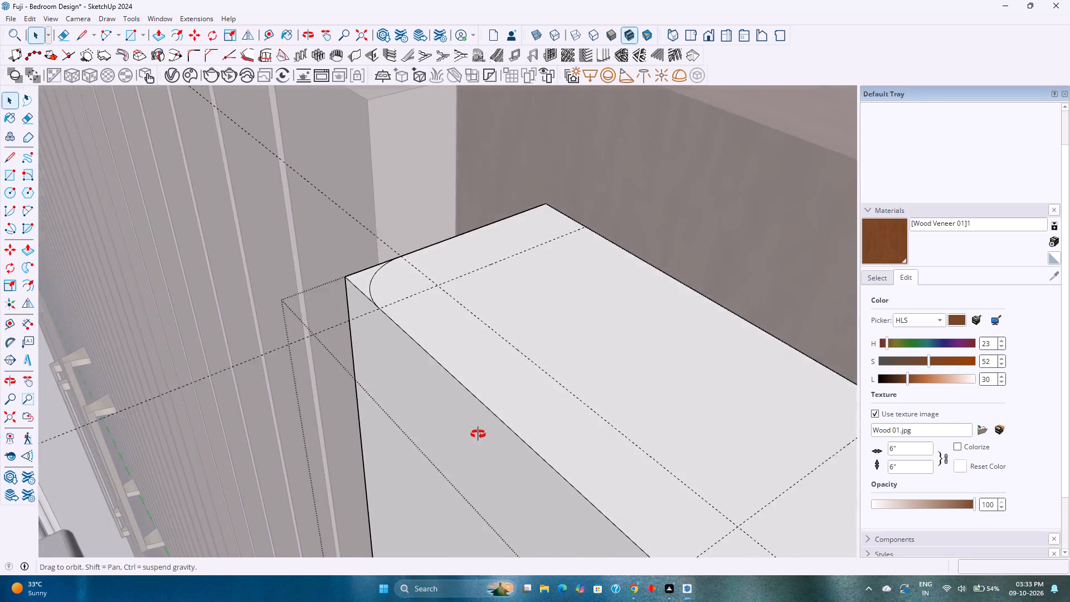
pyautogui.moveTo(478, 434); pyautogui.dragTo(626, 466, button='middle')
pyautogui.keyDown('shift'); pyautogui.moveTo(598, 428); pyautogui.dragTo(472, 415, button='middle'); pyautogui.keyUp('shift')
pyautogui.press('l')
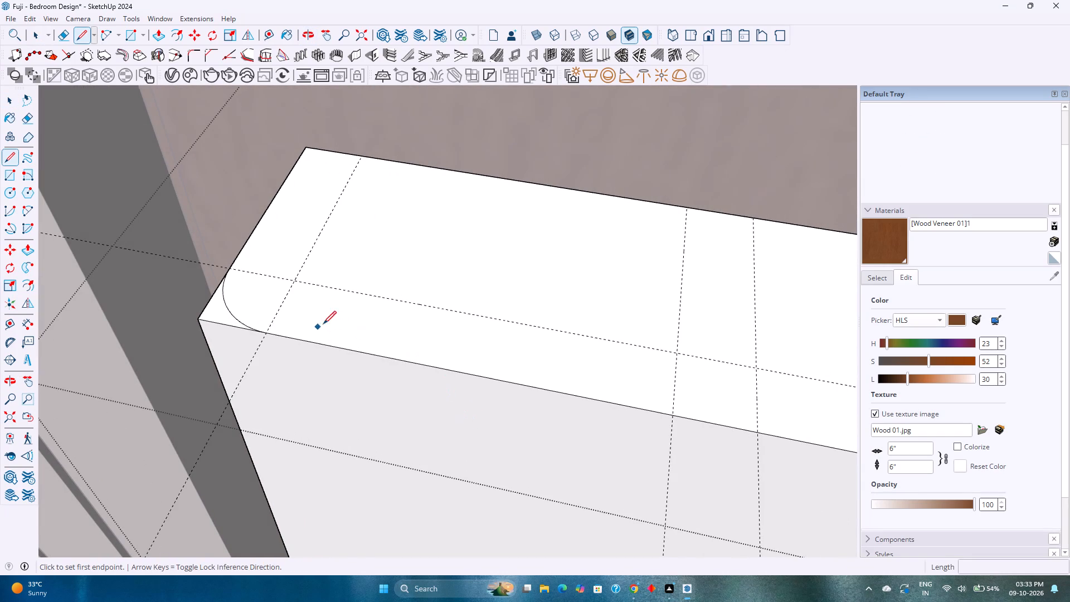
pyautogui.click(296, 279)
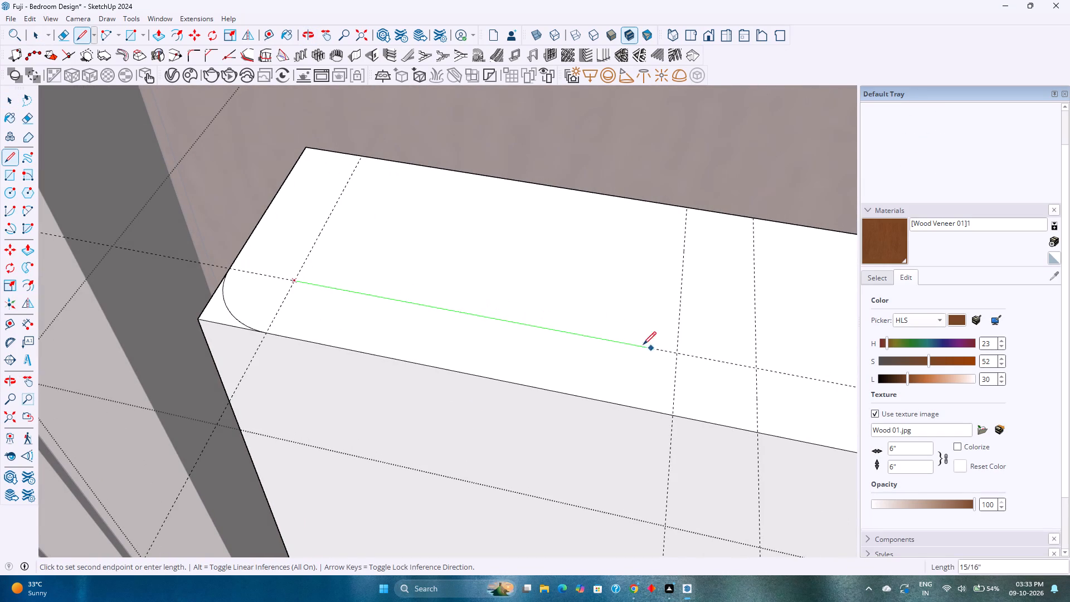
pyautogui.click(676, 348)
# Flip a copy of the corner arc across the new line's midpoint, about 5/8" along the shutter, and leave the group.
pyautogui.press('space')
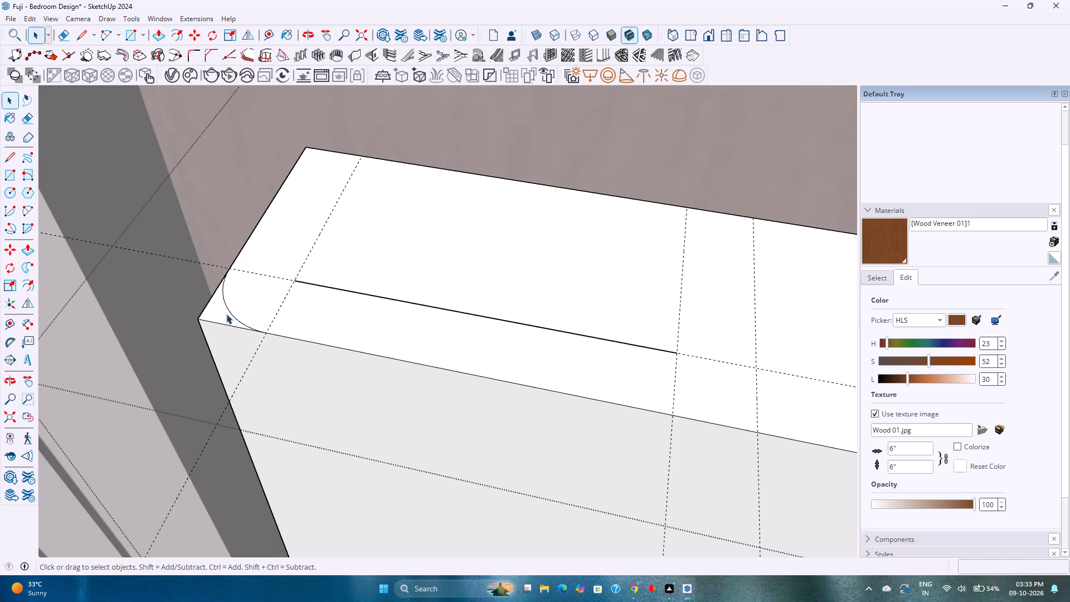
pyautogui.click(228, 313)
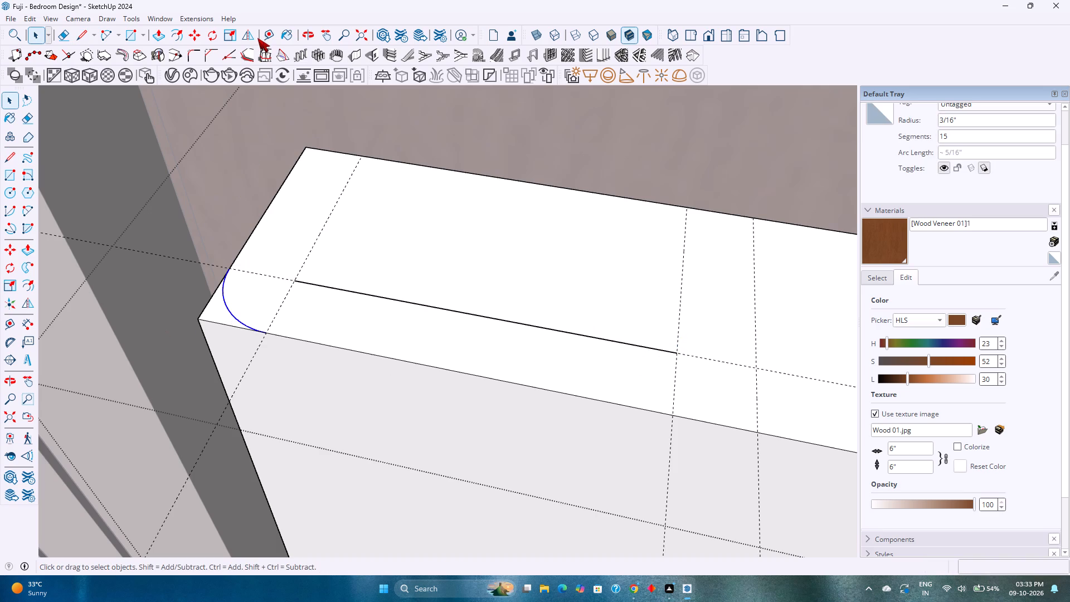
pyautogui.click(252, 35)
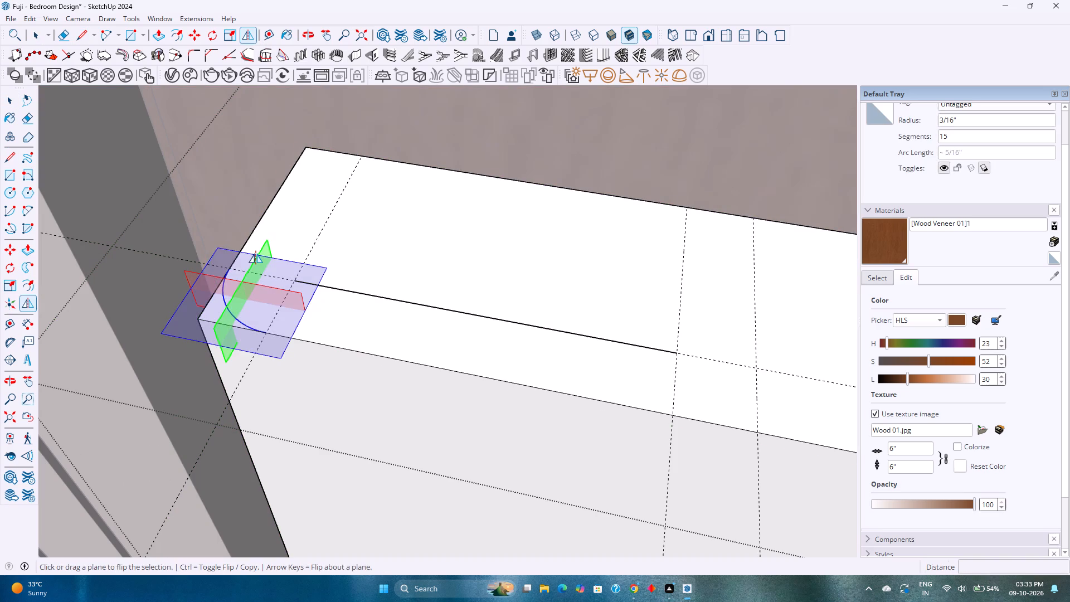
pyautogui.moveTo(257, 255); pyautogui.dragTo(482, 317)
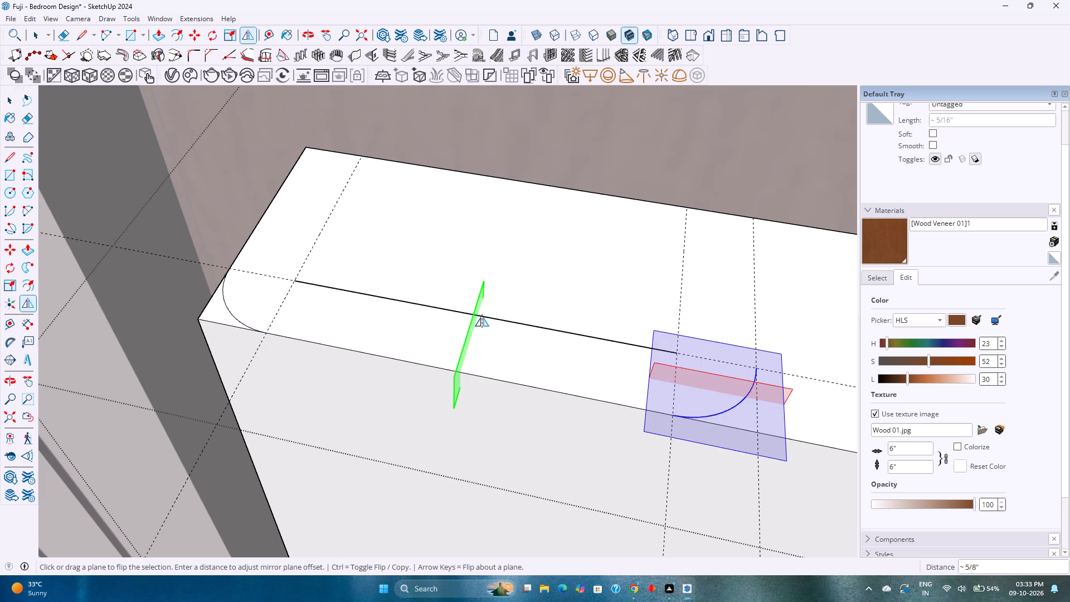
pyautogui.press('Escape')
pyautogui.press('space')
pyautogui.press('Escape')
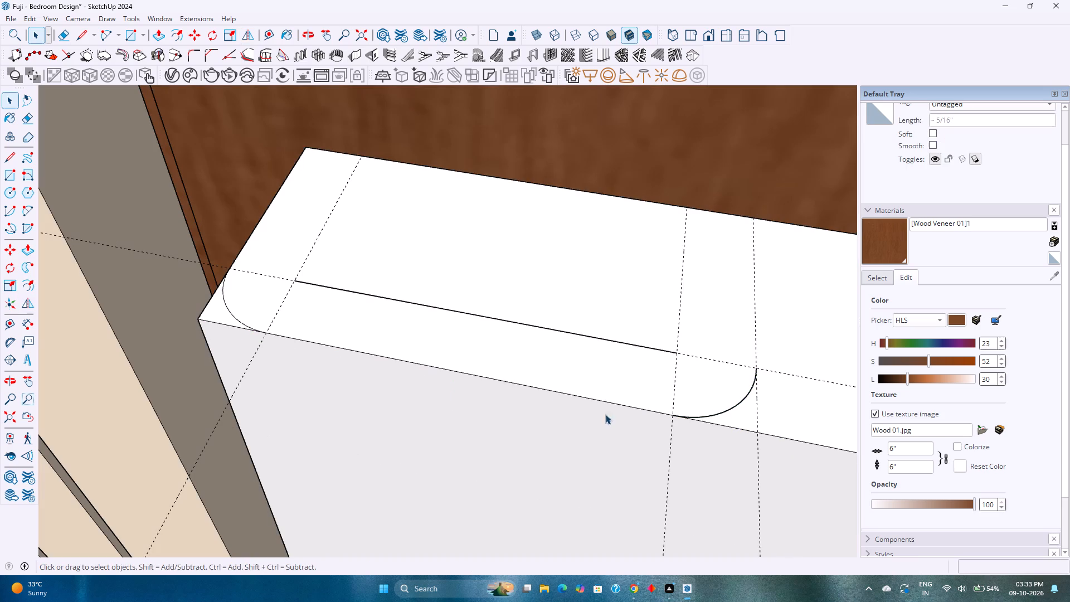
# Open the shutter group and delete the line drawn along the lengthwise guide between the two arcs.
pyautogui.moveTo(713, 410); pyautogui.dragTo(425, 369, button='middle')
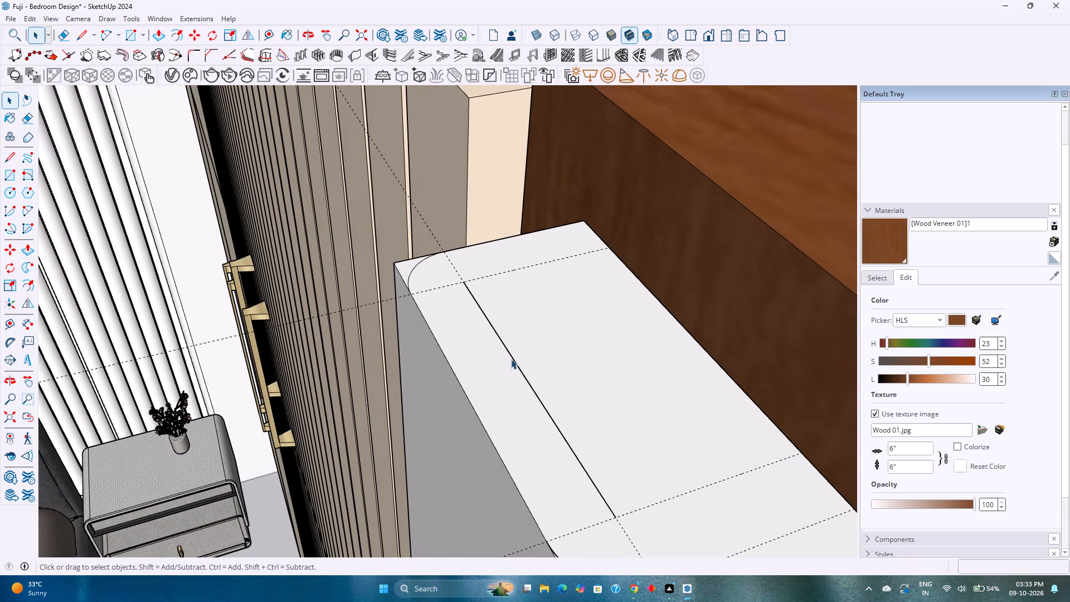
pyautogui.click(511, 359)
pyautogui.click(513, 358)
pyautogui.click(517, 371)
pyautogui.click(526, 377)
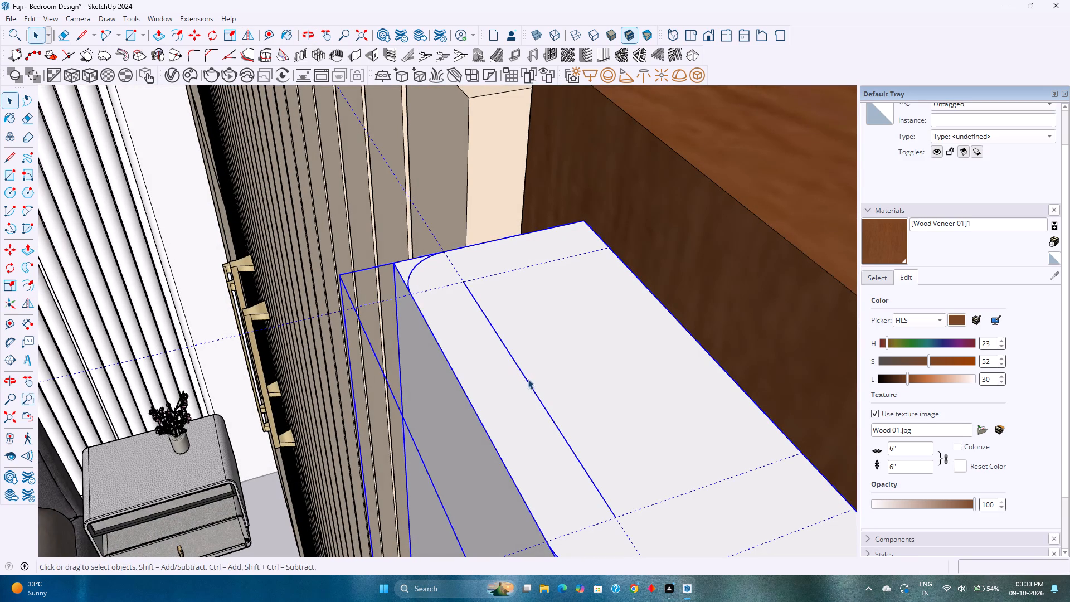
pyautogui.doubleClick(528, 382)
pyautogui.scroll(-5, 511, 400)
pyautogui.keyDown('shift'); pyautogui.moveTo(510, 401); pyautogui.dragTo(414, 319, button='middle'); pyautogui.keyUp('shift')
pyautogui.moveTo(416, 318); pyautogui.dragTo(483, 399, button='middle')
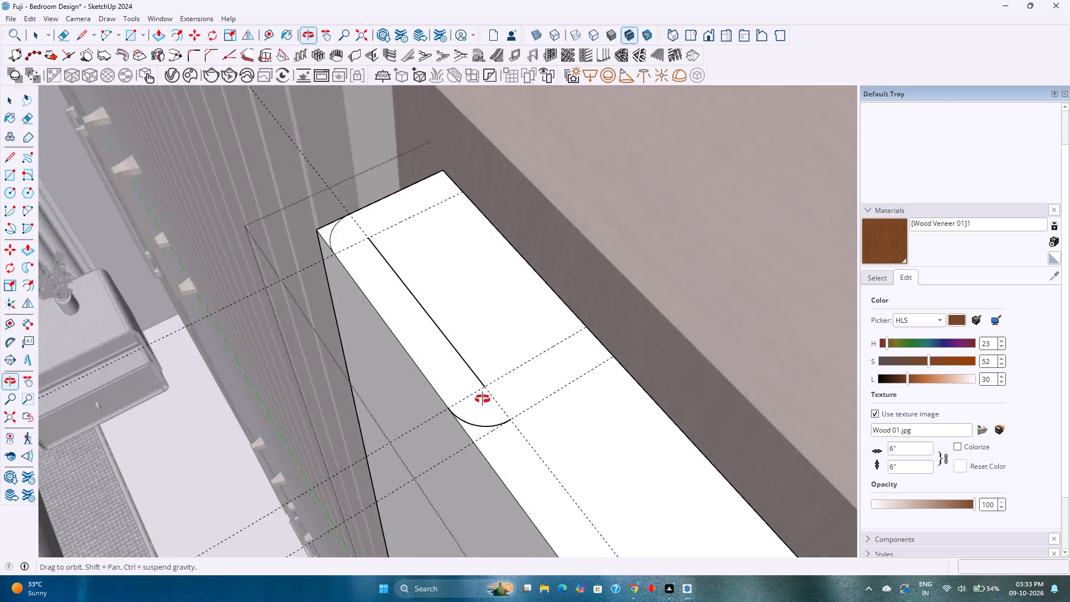
pyautogui.moveTo(483, 399); pyautogui.dragTo(511, 470, button='middle')
pyautogui.moveTo(511, 469); pyautogui.dragTo(407, 333, button='middle')
pyautogui.click(430, 326)
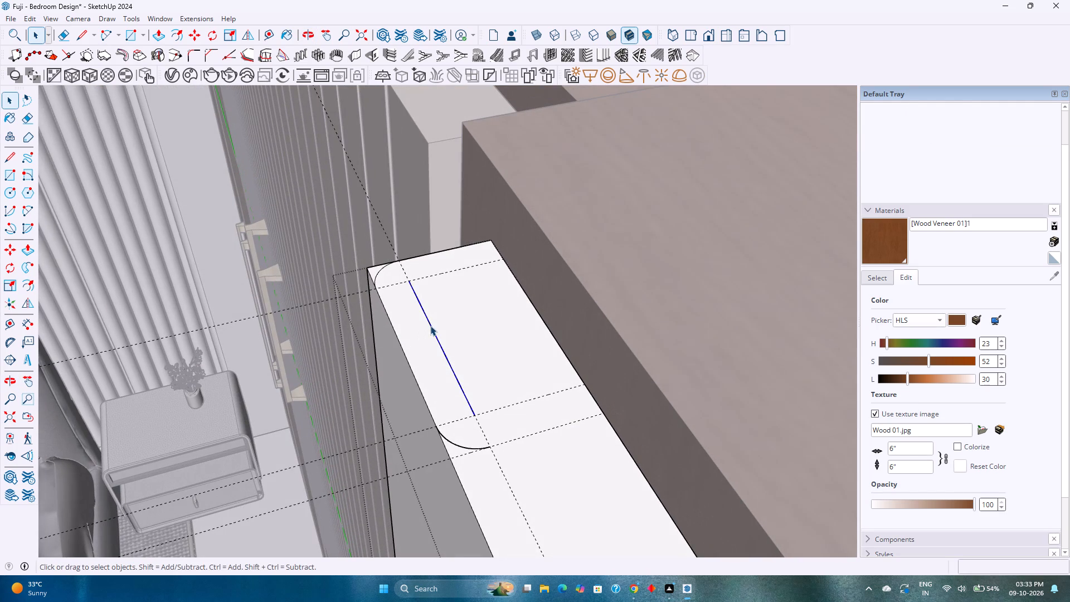
pyautogui.press('Delete')
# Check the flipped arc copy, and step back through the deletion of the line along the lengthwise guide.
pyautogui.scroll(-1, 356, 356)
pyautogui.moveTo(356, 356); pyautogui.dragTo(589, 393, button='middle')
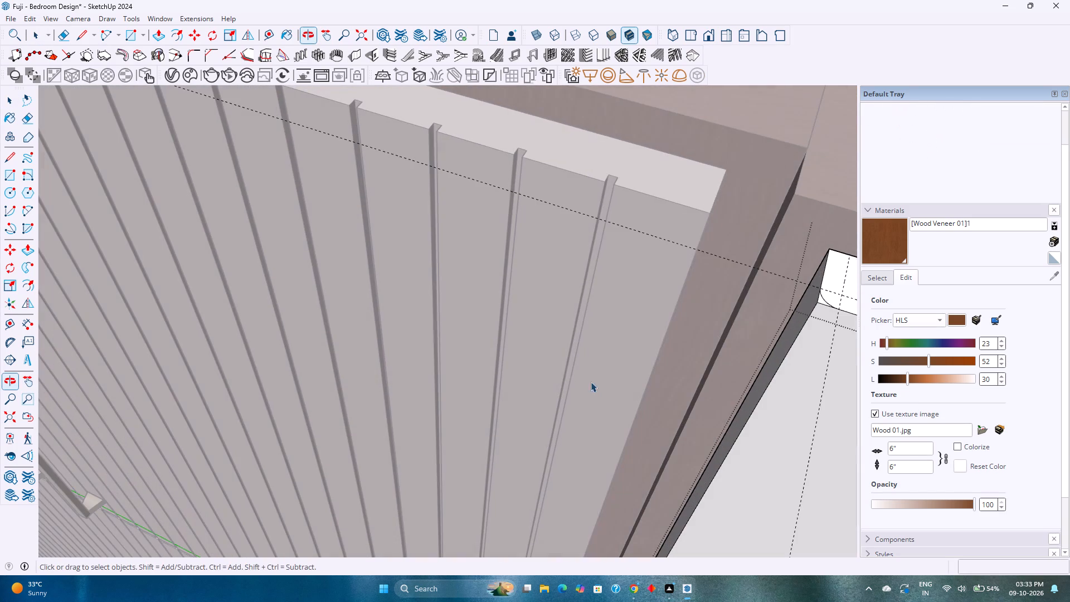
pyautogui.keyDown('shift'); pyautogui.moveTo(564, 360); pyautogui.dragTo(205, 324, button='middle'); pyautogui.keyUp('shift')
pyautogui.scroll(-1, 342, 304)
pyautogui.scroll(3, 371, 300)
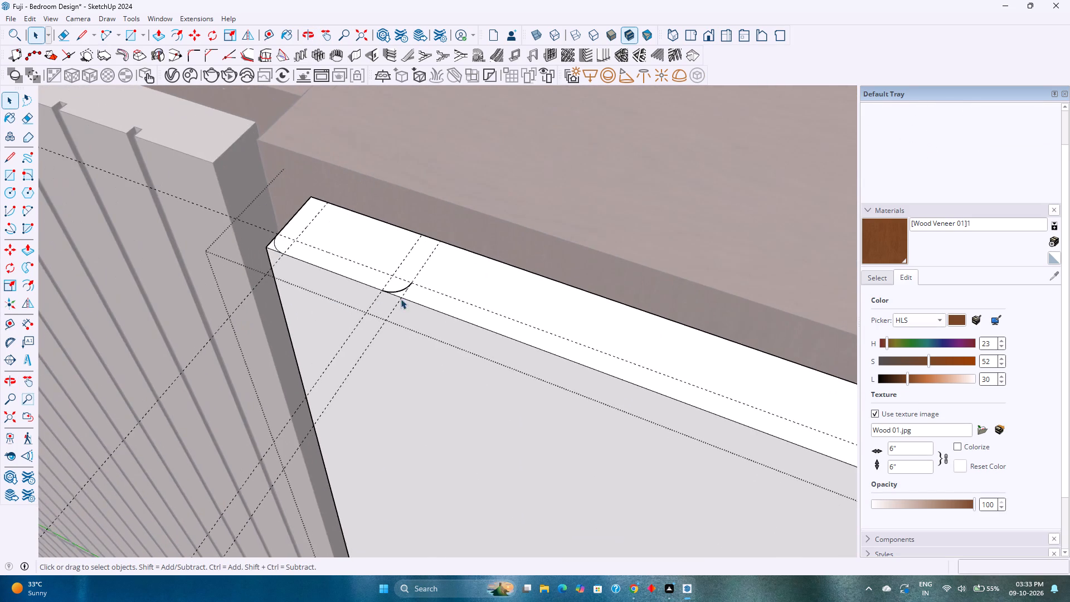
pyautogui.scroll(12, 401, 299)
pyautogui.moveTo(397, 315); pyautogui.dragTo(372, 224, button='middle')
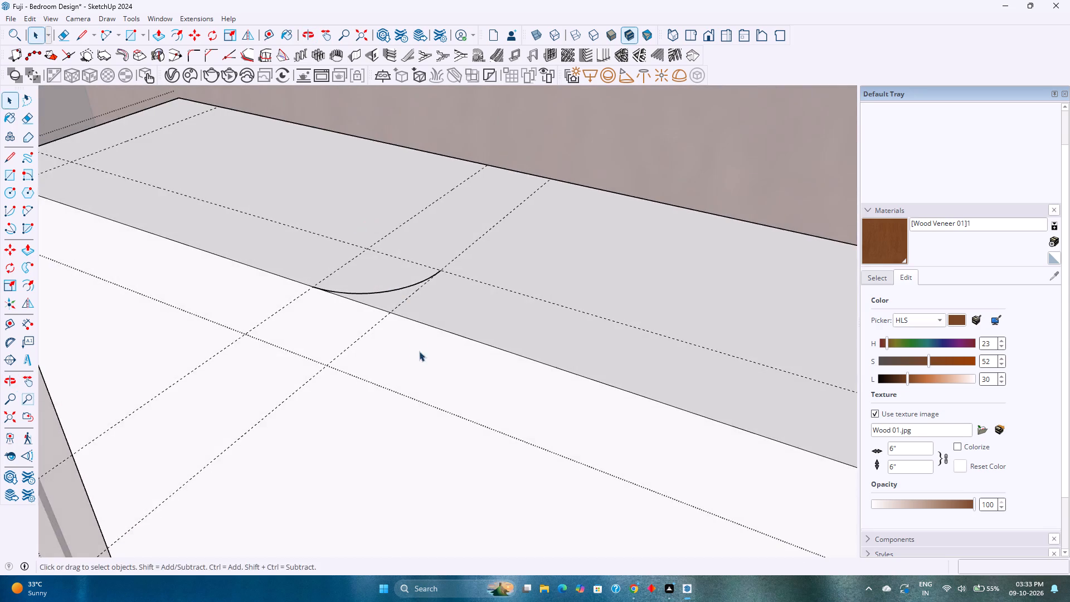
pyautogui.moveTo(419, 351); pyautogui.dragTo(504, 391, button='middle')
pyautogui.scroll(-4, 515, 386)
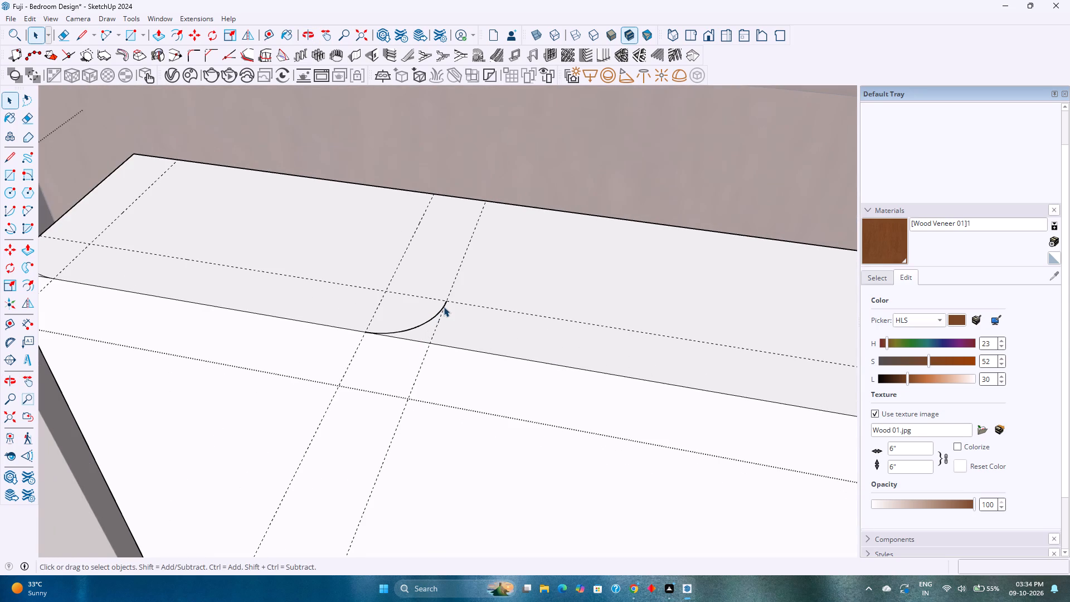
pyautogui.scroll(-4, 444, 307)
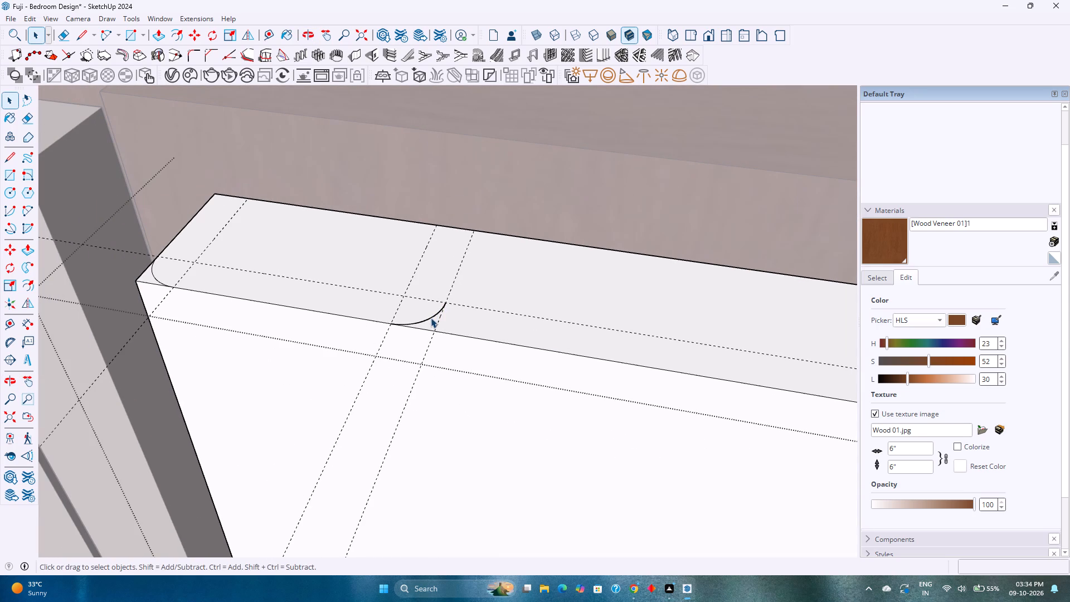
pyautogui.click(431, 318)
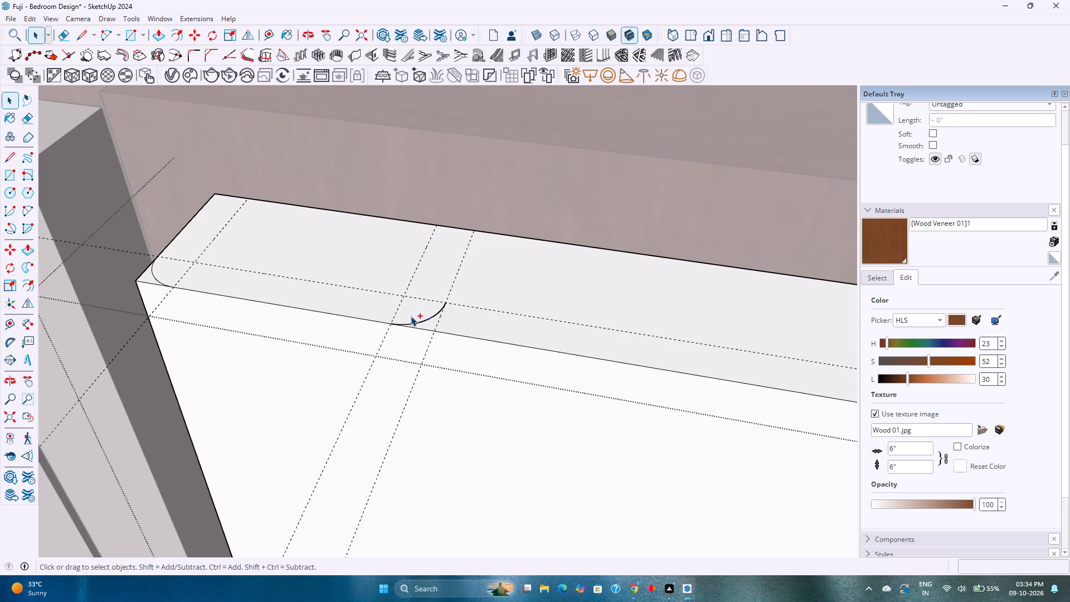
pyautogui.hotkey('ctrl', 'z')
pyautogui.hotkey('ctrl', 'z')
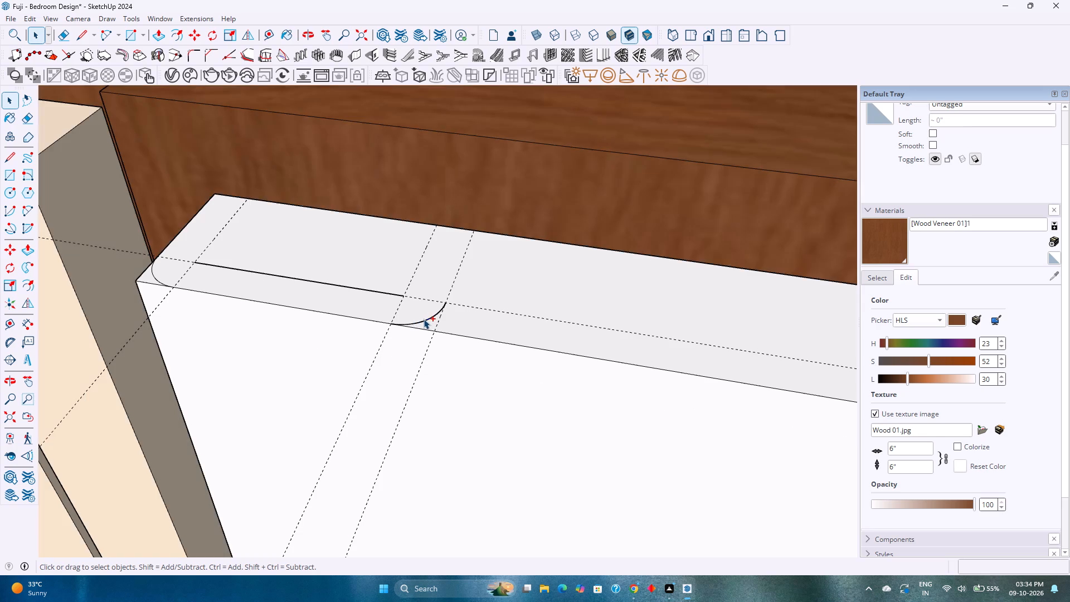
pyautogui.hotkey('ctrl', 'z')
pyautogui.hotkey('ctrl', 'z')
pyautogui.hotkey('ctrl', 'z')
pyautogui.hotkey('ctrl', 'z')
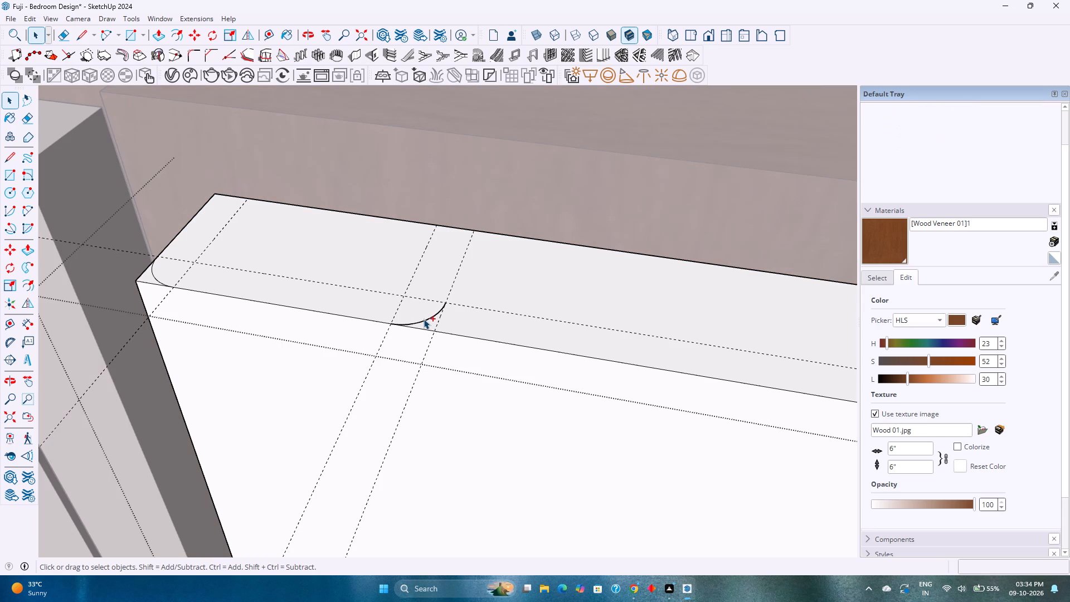
# Try 16 segments on the flipped arc copy, and set its segment count to 15.
pyautogui.moveTo(296, 322); pyautogui.dragTo(388, 384, button='middle')
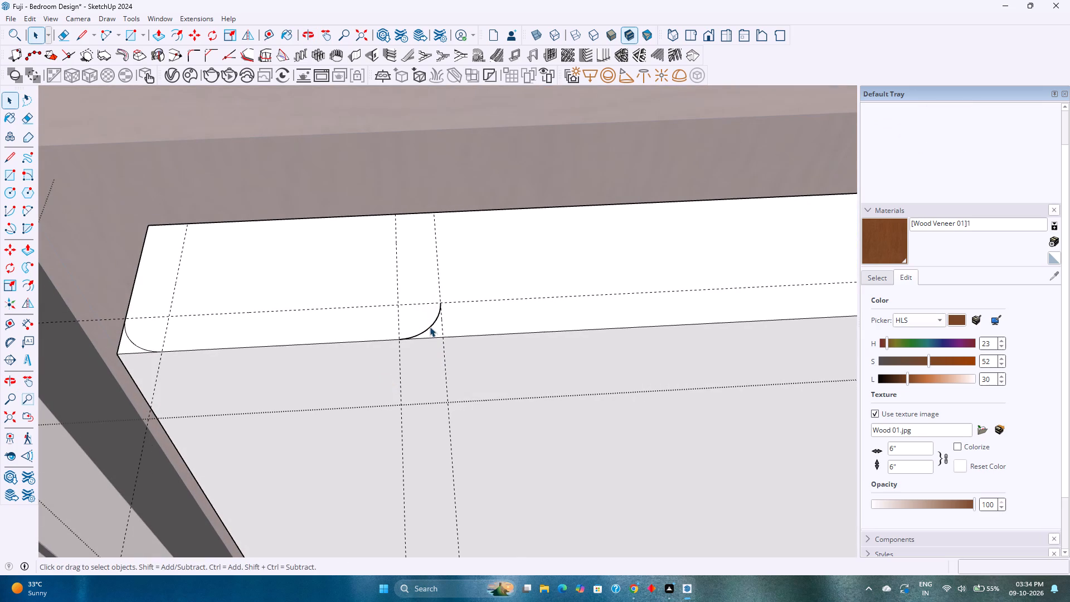
pyautogui.click(430, 327)
pyautogui.doubleClick(952, 137)
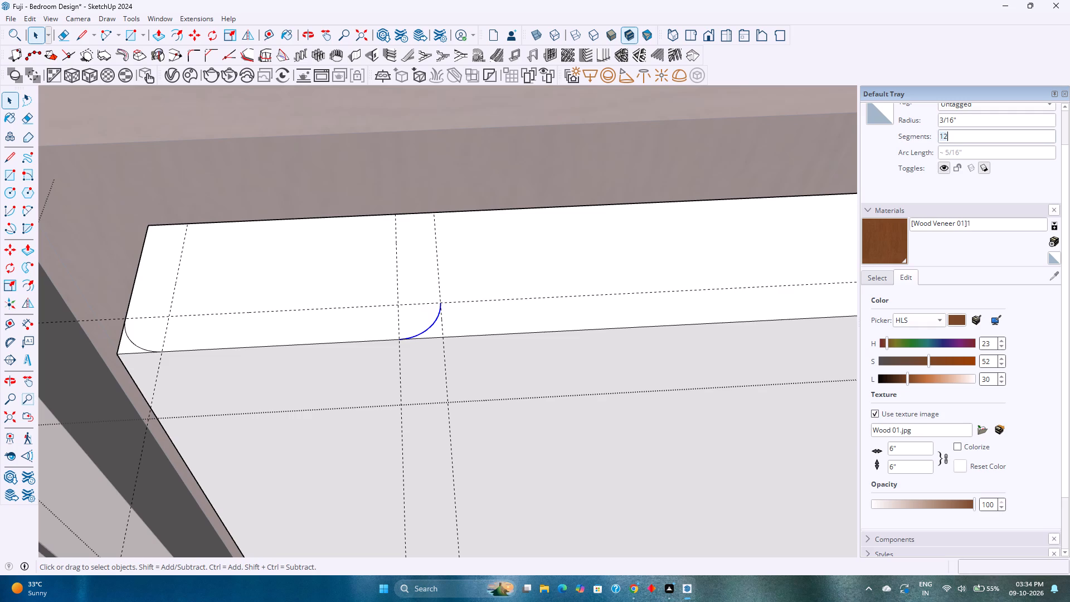
pyautogui.press('1')
pyautogui.press('6')
pyautogui.press('Return')
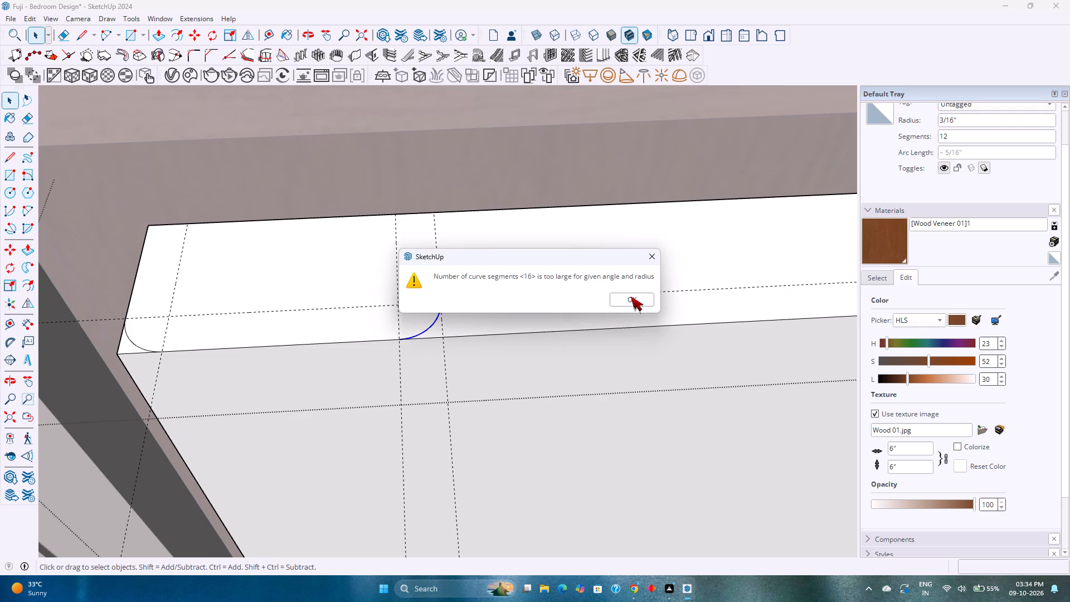
pyautogui.click(631, 297)
pyautogui.doubleClick(958, 138)
pyautogui.press('1')
pyautogui.press('5')
pyautogui.press('Return')
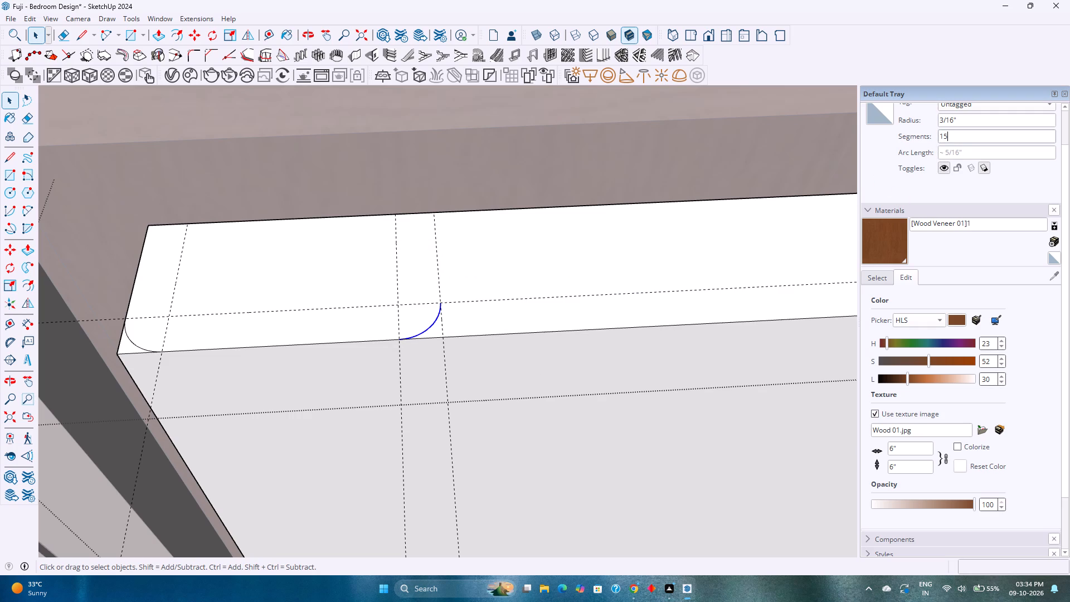
# Copy the corner arc and the flipped arc together about 1' 6 1/8" along the lengthwise guide to the first shutter's far edge.
pyautogui.keyDown('ctrl'); pyautogui.click(138, 344); pyautogui.keyUp('ctrl')
pyautogui.press('m')
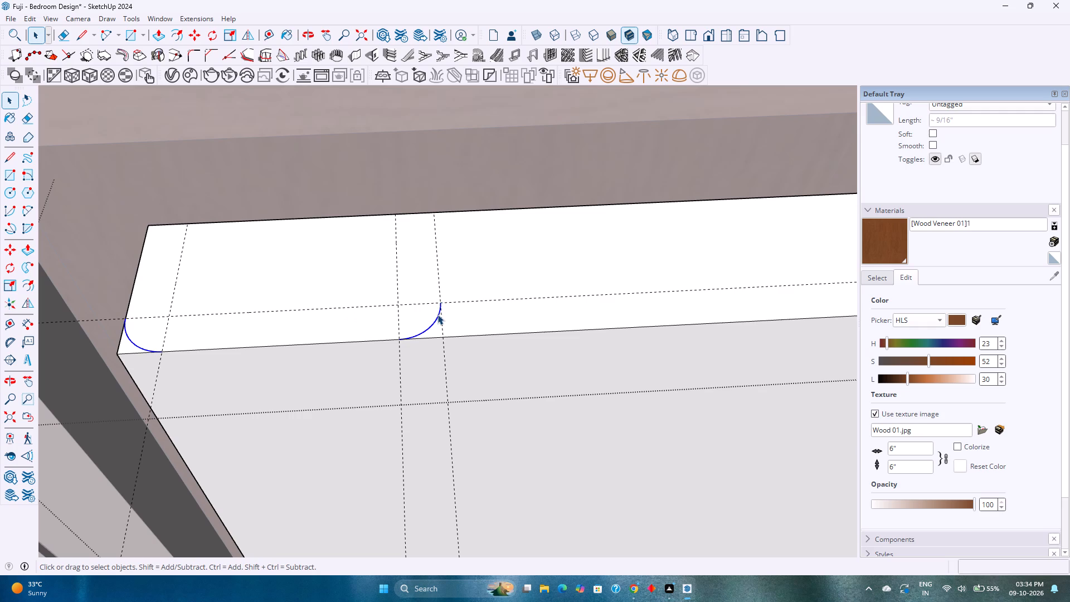
pyautogui.click(442, 303)
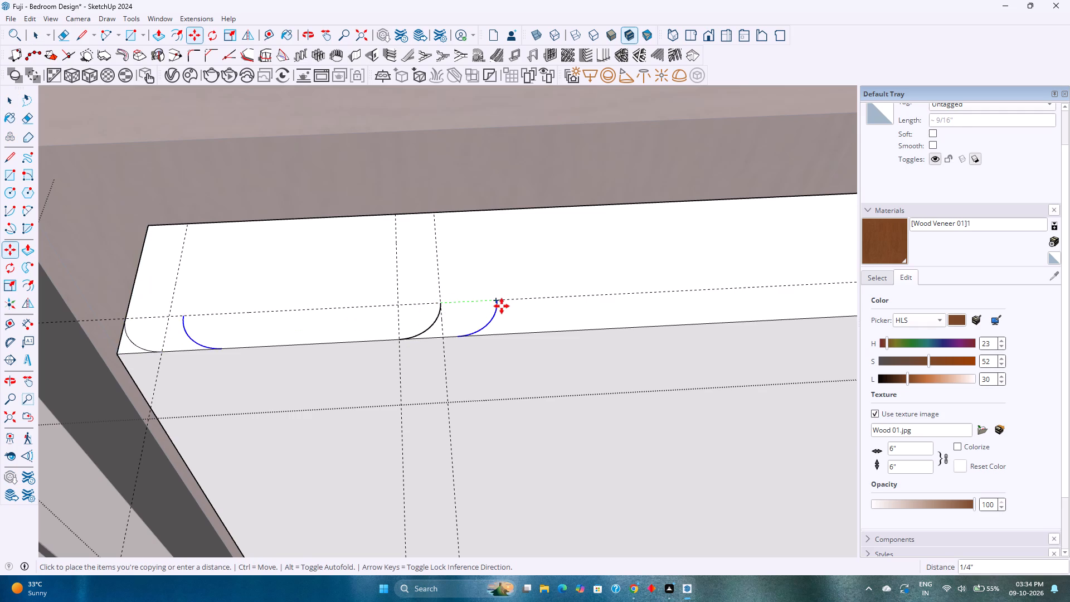
pyautogui.scroll(-8, 502, 306)
pyautogui.keyDown('shift'); pyautogui.moveTo(503, 305); pyautogui.dragTo(183, 347, button='middle'); pyautogui.keyUp('shift')
pyautogui.scroll(-11, 192, 336)
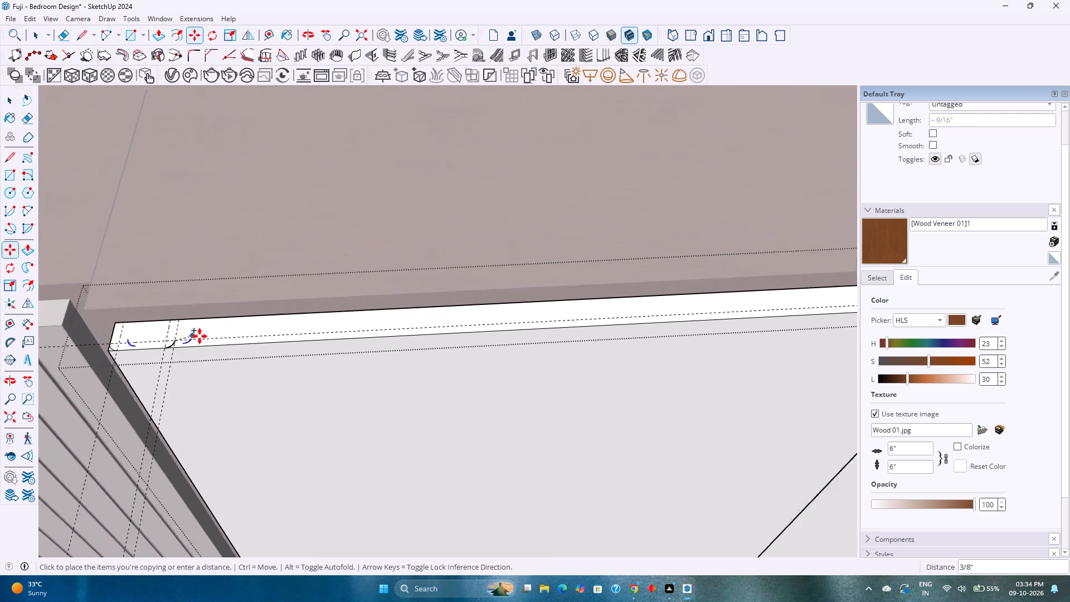
pyautogui.keyDown('shift'); pyautogui.moveTo(305, 337); pyautogui.dragTo(0, 360, button='middle'); pyautogui.keyUp('shift')
pyautogui.scroll(2, 634, 332)
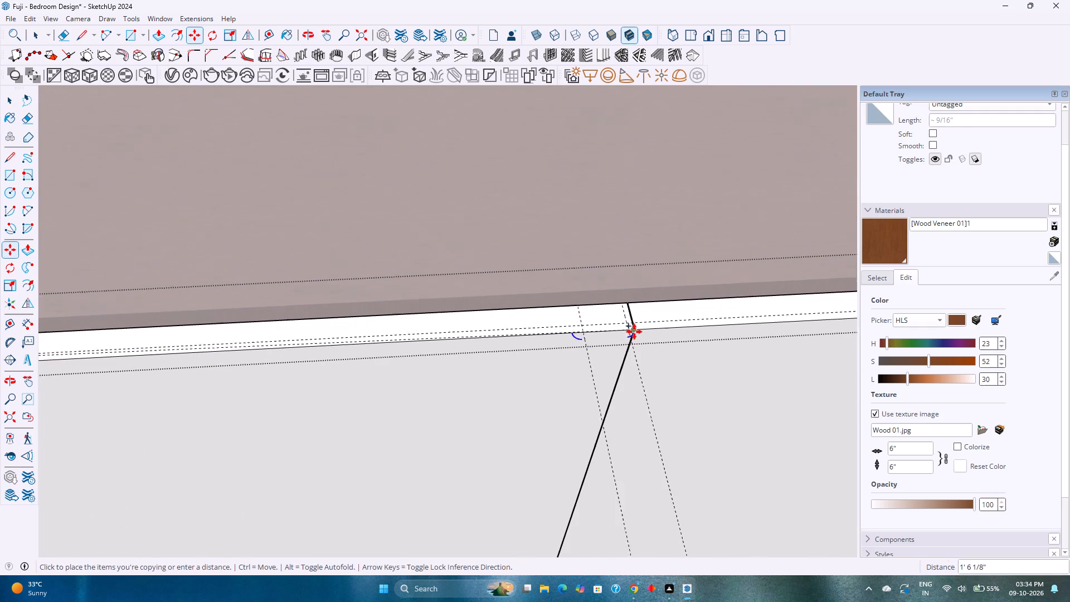
pyautogui.scroll(10, 634, 332)
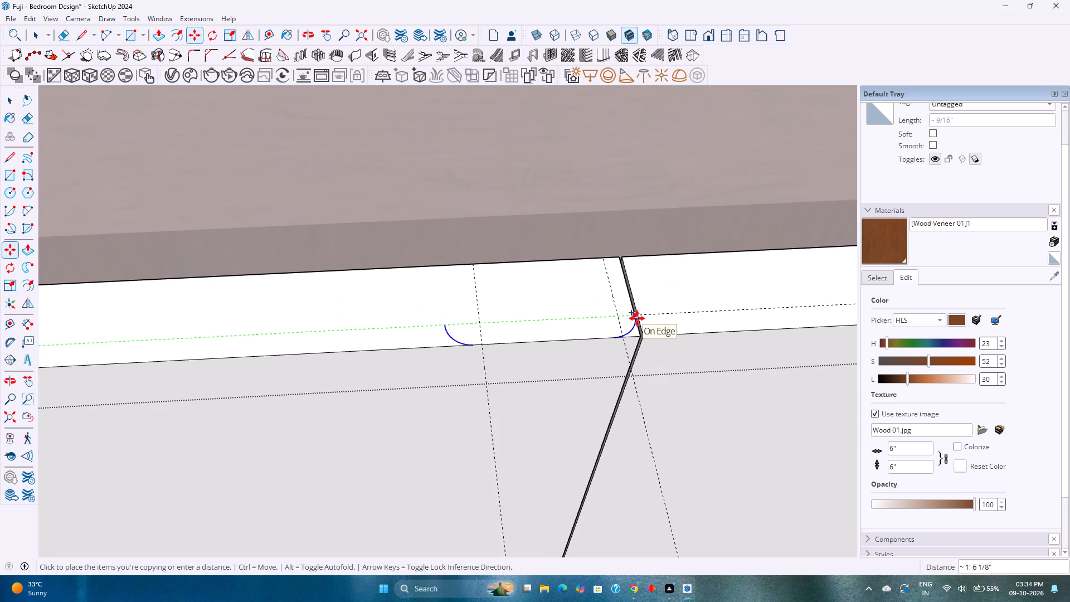
pyautogui.click(637, 318)
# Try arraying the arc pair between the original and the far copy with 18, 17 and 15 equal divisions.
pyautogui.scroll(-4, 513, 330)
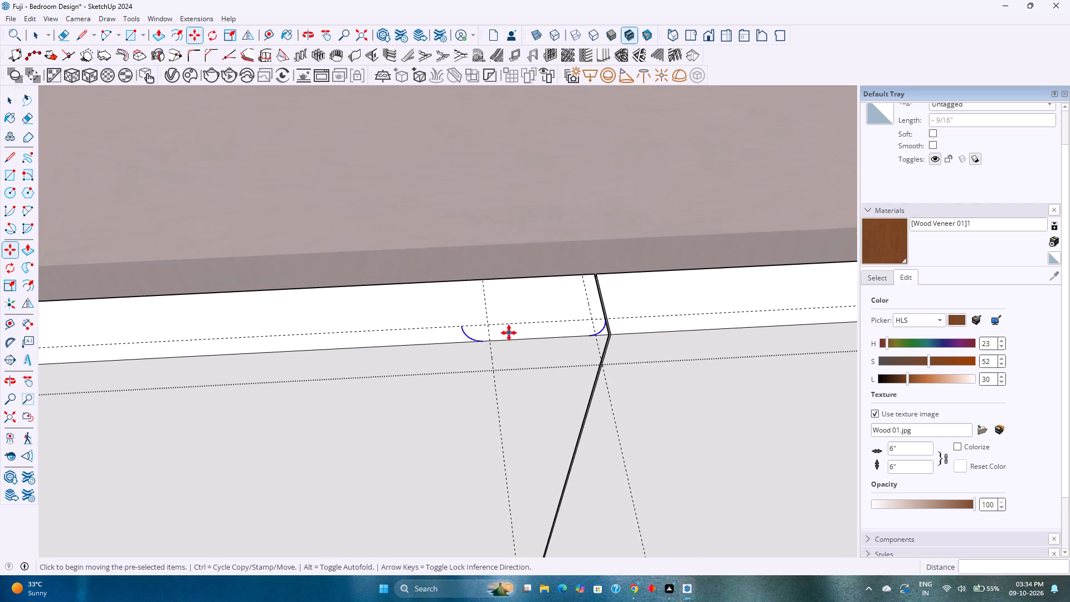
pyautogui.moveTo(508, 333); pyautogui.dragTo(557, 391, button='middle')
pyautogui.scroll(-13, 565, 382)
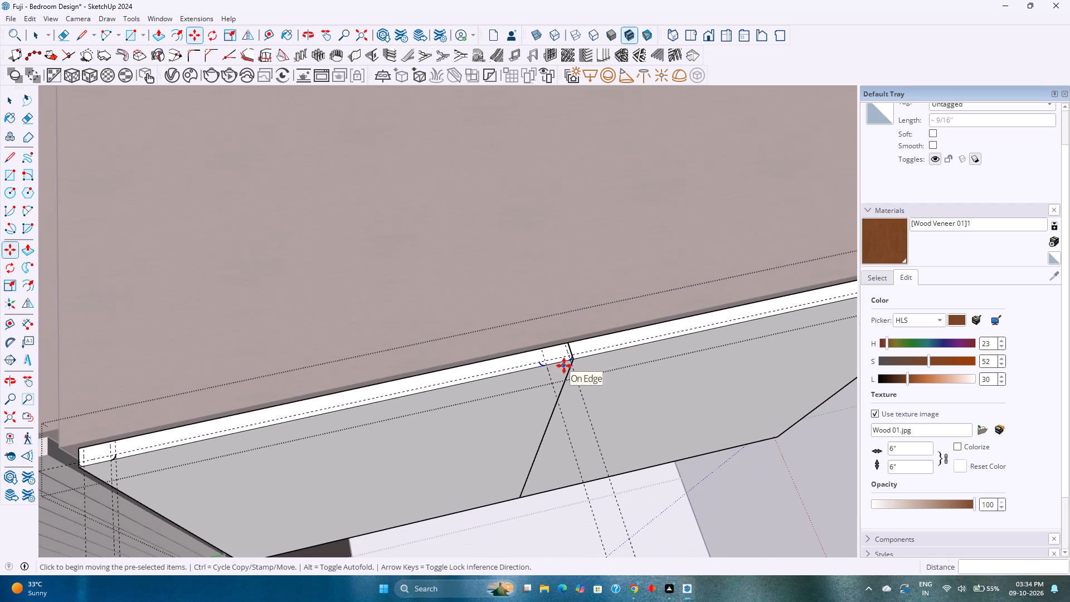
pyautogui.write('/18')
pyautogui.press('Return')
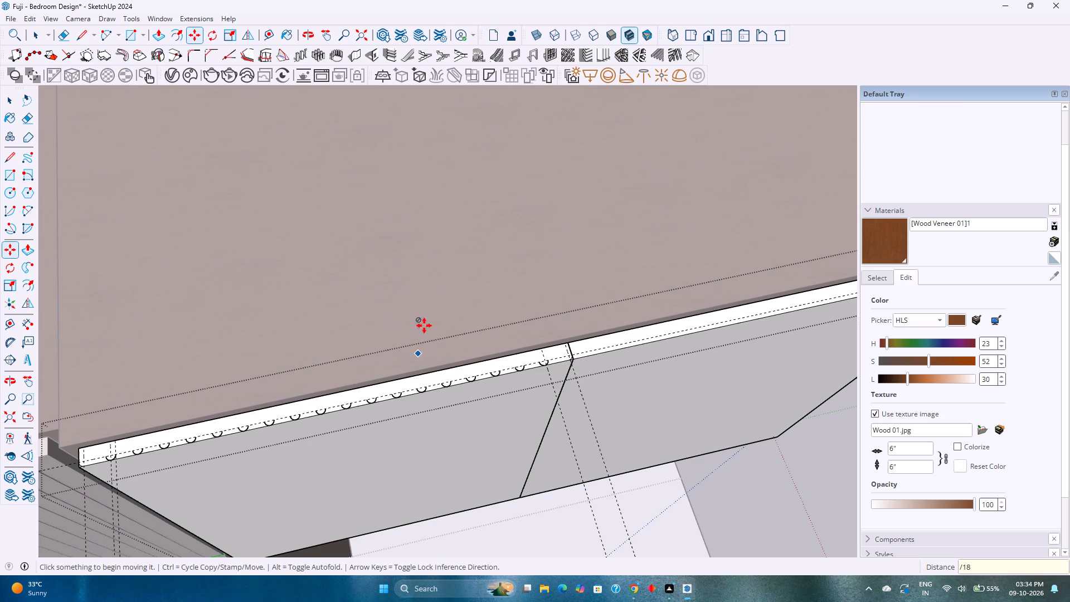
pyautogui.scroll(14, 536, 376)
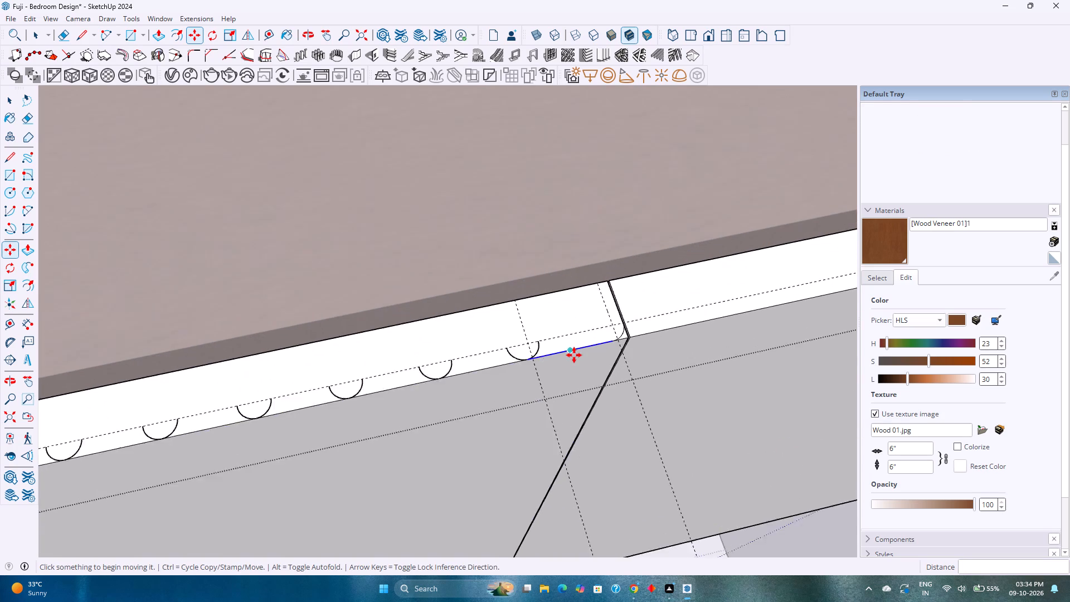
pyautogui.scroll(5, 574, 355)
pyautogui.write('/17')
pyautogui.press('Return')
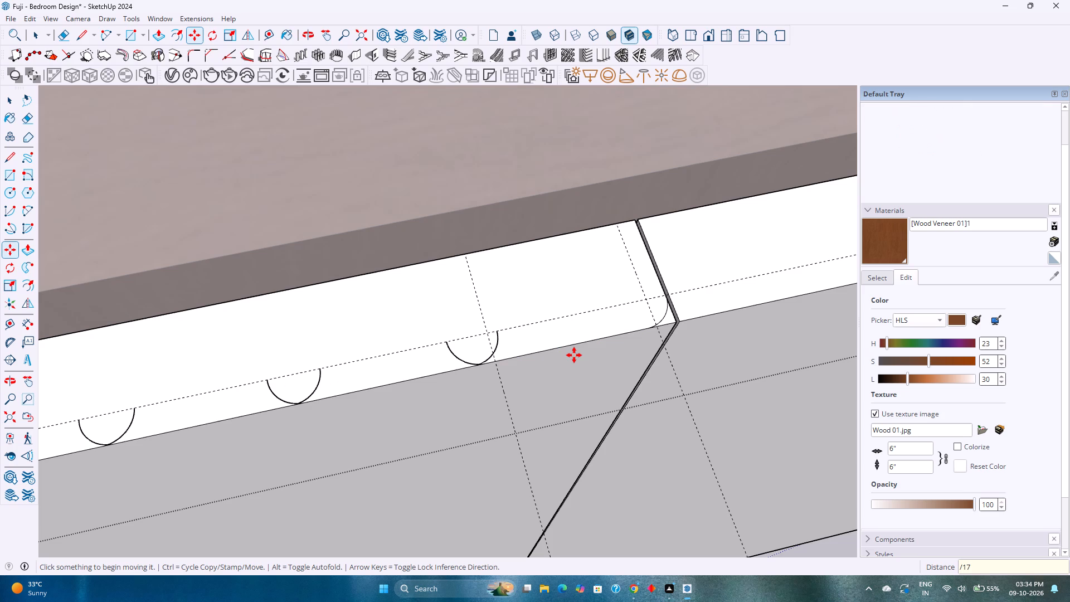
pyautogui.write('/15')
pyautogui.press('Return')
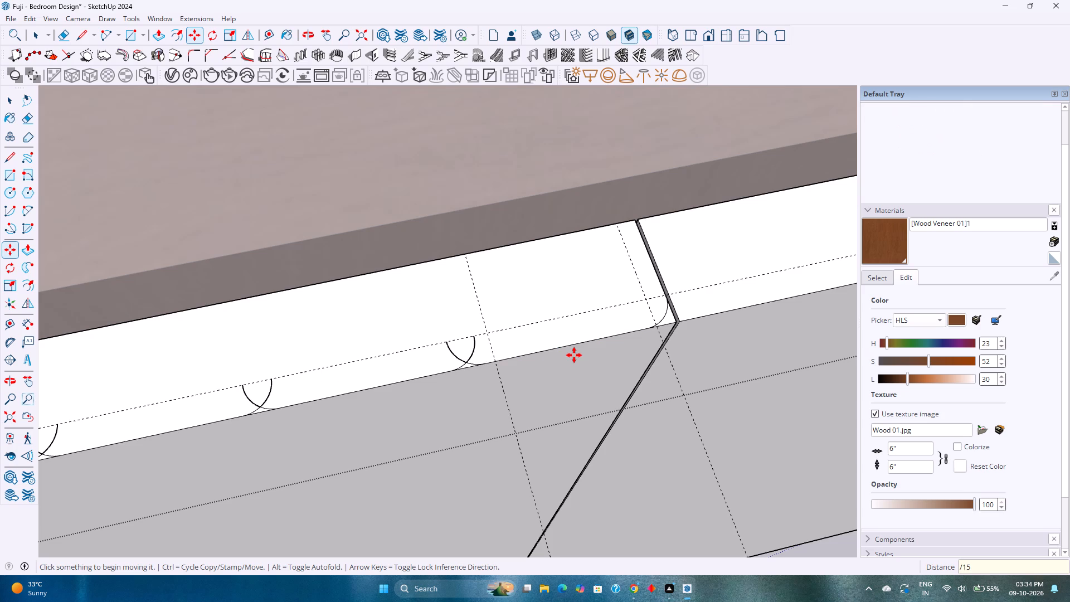
# Array the arc pair with 10 equal divisions between the original and the far copy.
pyautogui.write('/10')
pyautogui.press('Return')
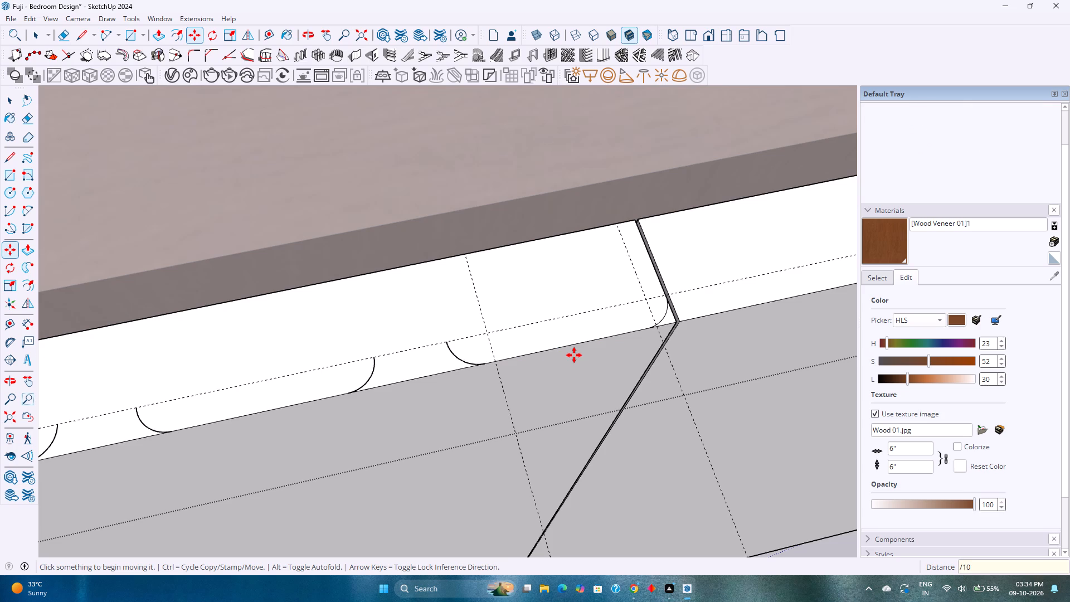
# Examine the arc spacing along the first shutter's top face from several angles, and leave the group.
pyautogui.scroll(-20, 574, 355)
pyautogui.scroll(-5, 574, 355)
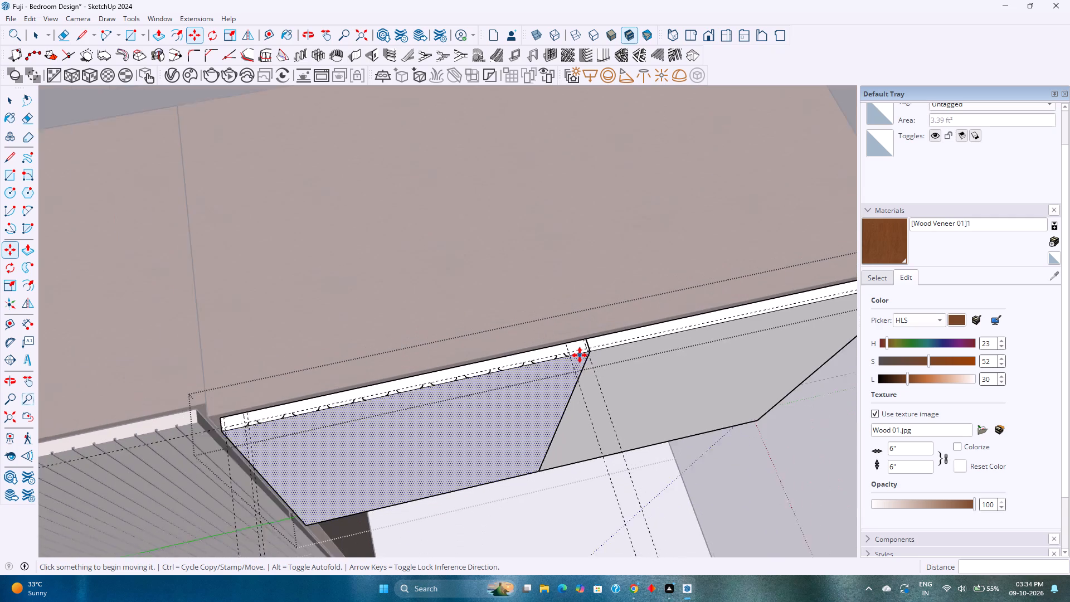
pyautogui.scroll(13, 262, 432)
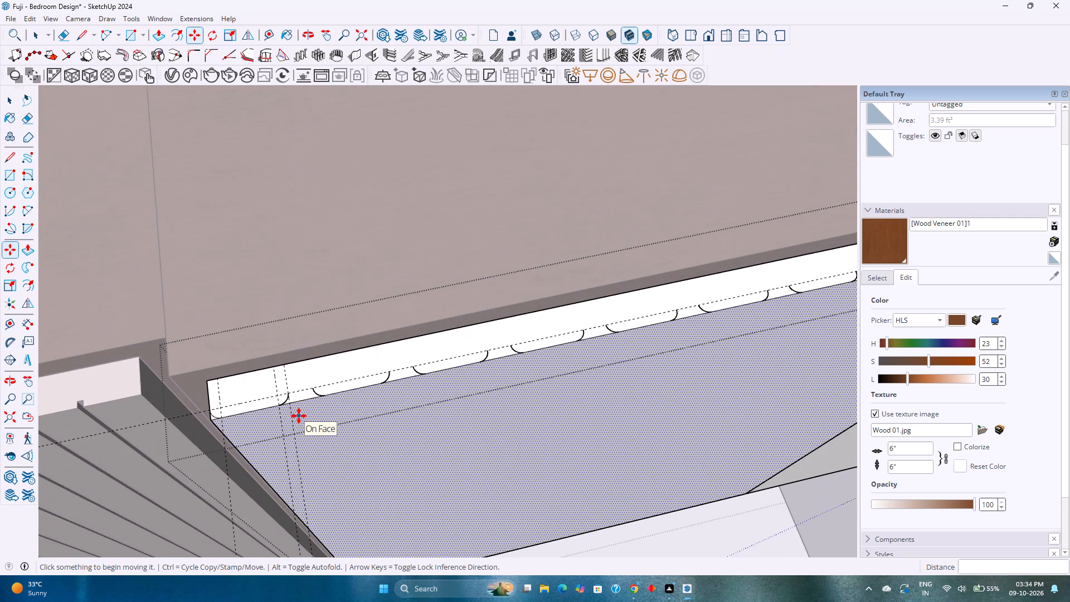
pyautogui.scroll(1, 299, 416)
pyautogui.scroll(-17, 299, 416)
pyautogui.moveTo(390, 470); pyautogui.dragTo(351, 349, button='middle')
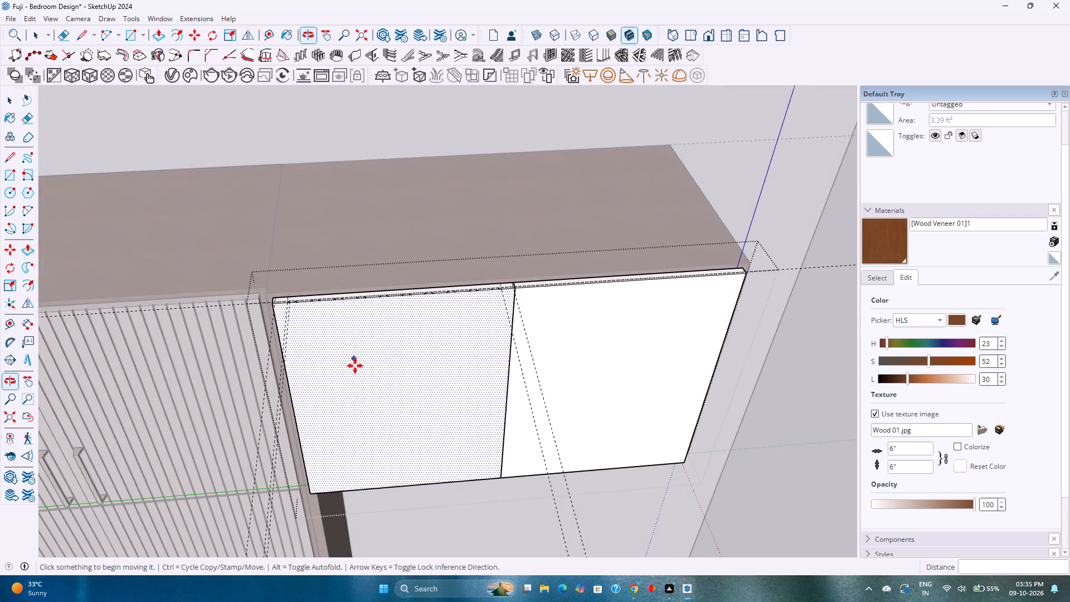
pyautogui.scroll(2, 355, 370)
pyautogui.moveTo(355, 370); pyautogui.dragTo(328, 368, button='middle')
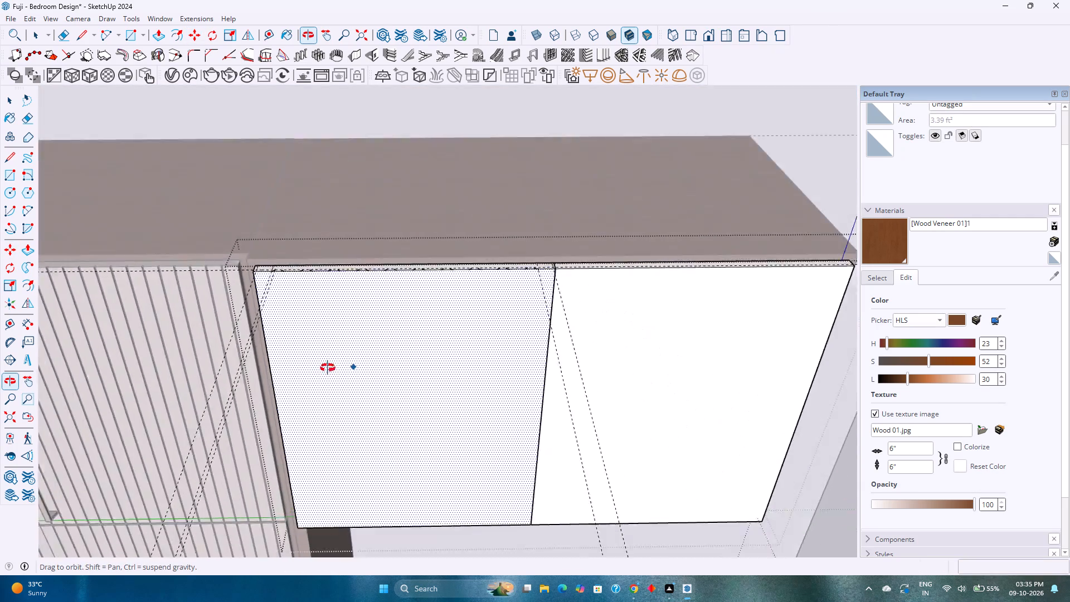
pyautogui.moveTo(328, 368); pyautogui.dragTo(341, 488, button='middle')
pyautogui.scroll(6, 481, 351)
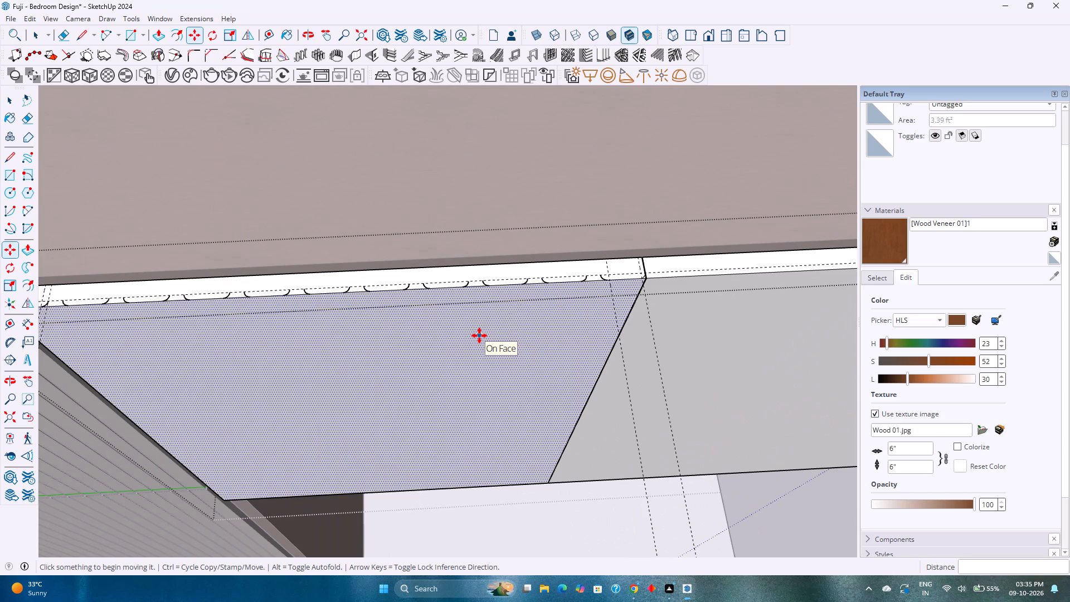
pyautogui.press('space')
pyautogui.press('Escape')
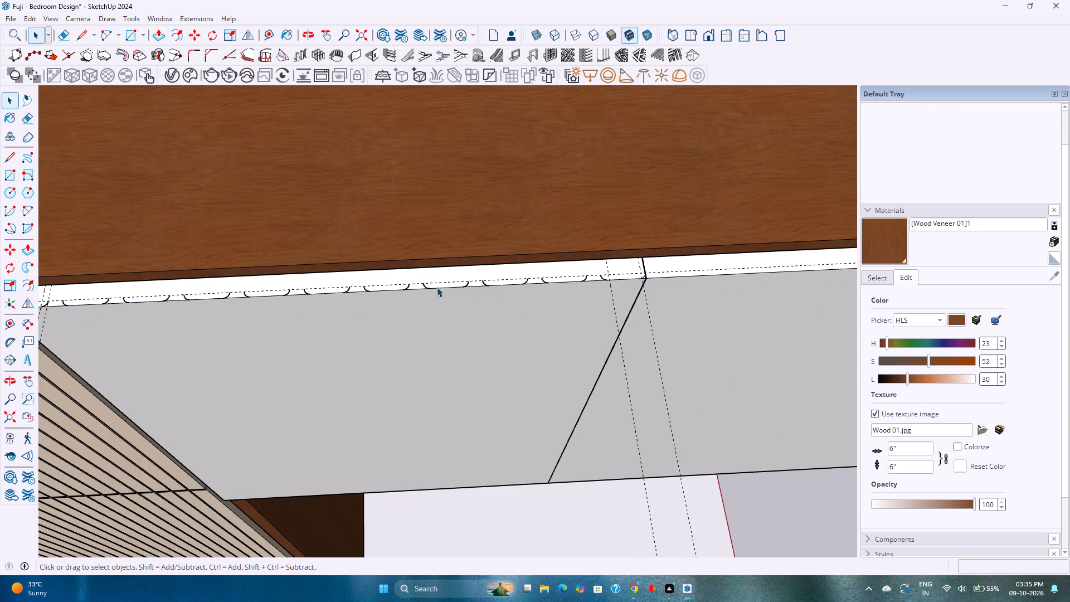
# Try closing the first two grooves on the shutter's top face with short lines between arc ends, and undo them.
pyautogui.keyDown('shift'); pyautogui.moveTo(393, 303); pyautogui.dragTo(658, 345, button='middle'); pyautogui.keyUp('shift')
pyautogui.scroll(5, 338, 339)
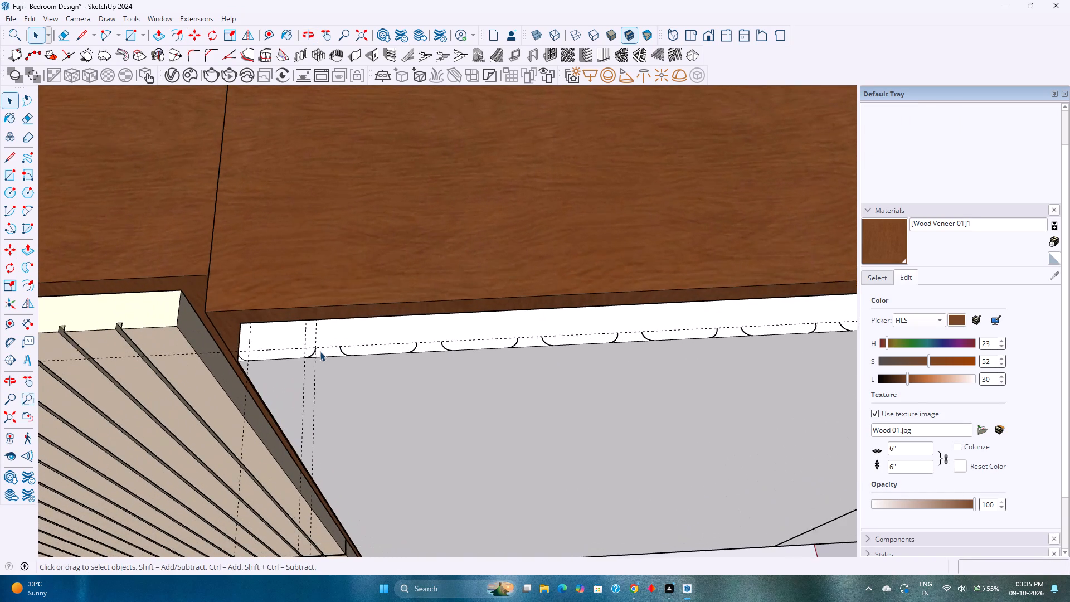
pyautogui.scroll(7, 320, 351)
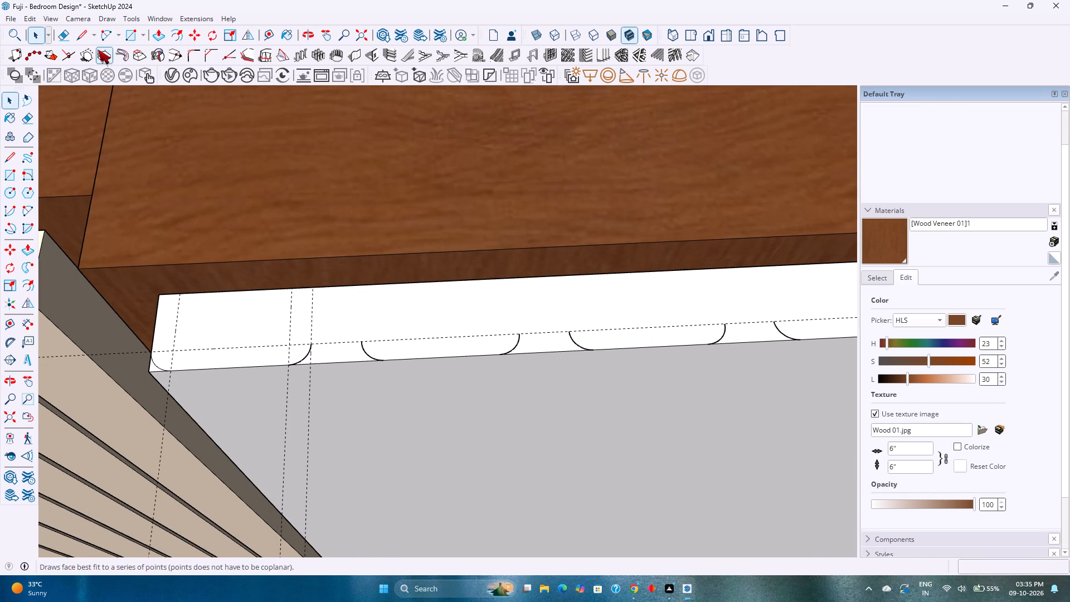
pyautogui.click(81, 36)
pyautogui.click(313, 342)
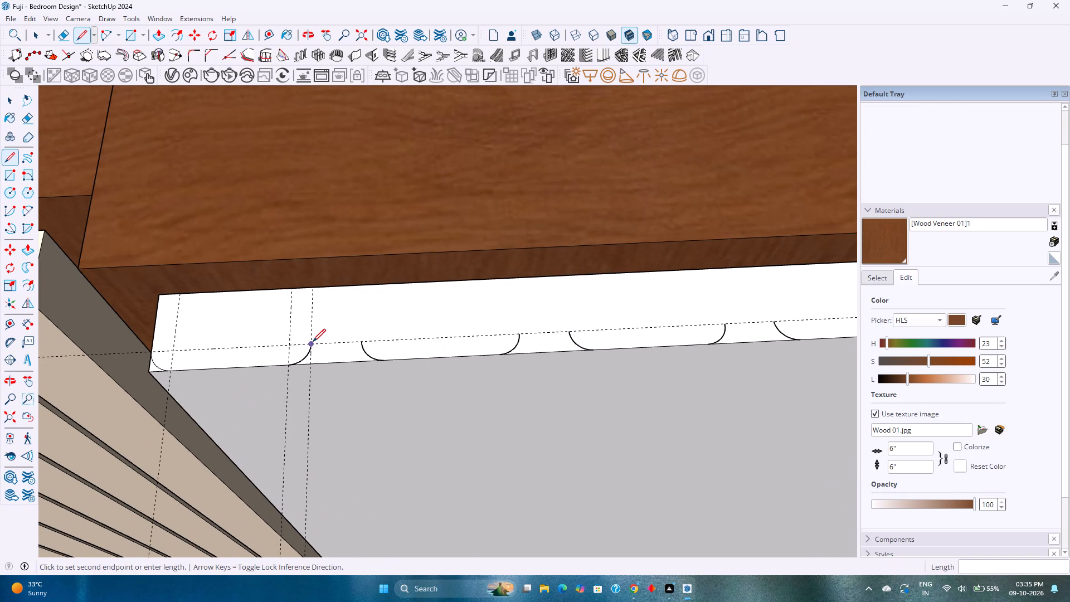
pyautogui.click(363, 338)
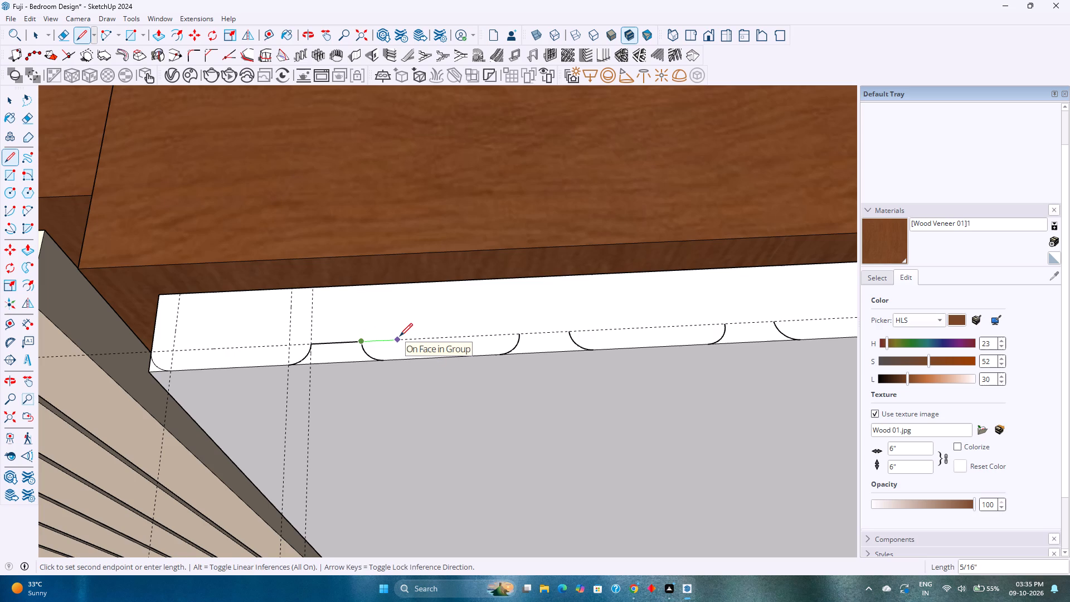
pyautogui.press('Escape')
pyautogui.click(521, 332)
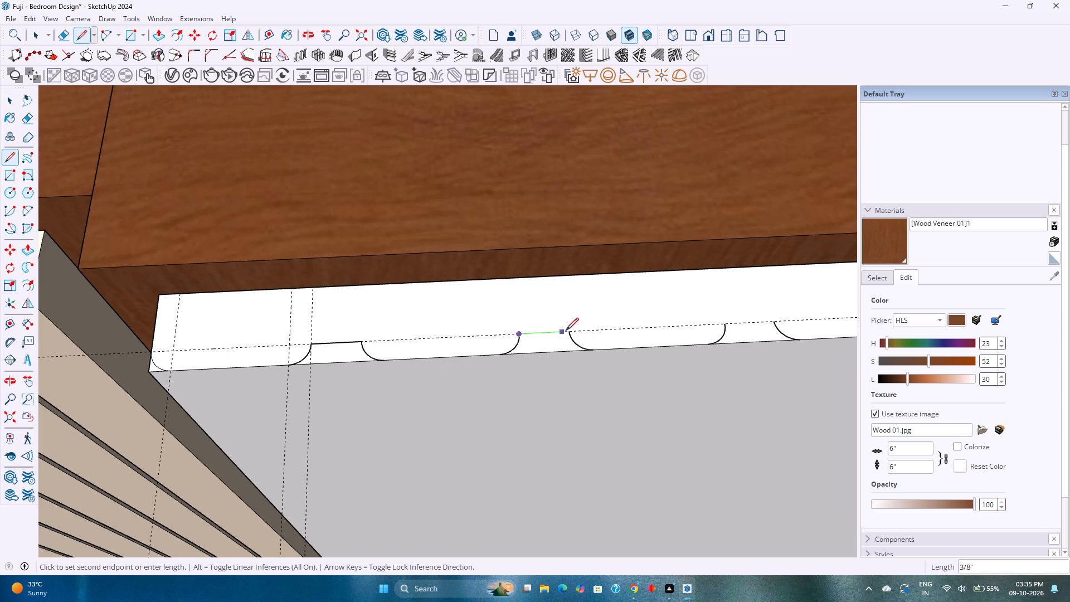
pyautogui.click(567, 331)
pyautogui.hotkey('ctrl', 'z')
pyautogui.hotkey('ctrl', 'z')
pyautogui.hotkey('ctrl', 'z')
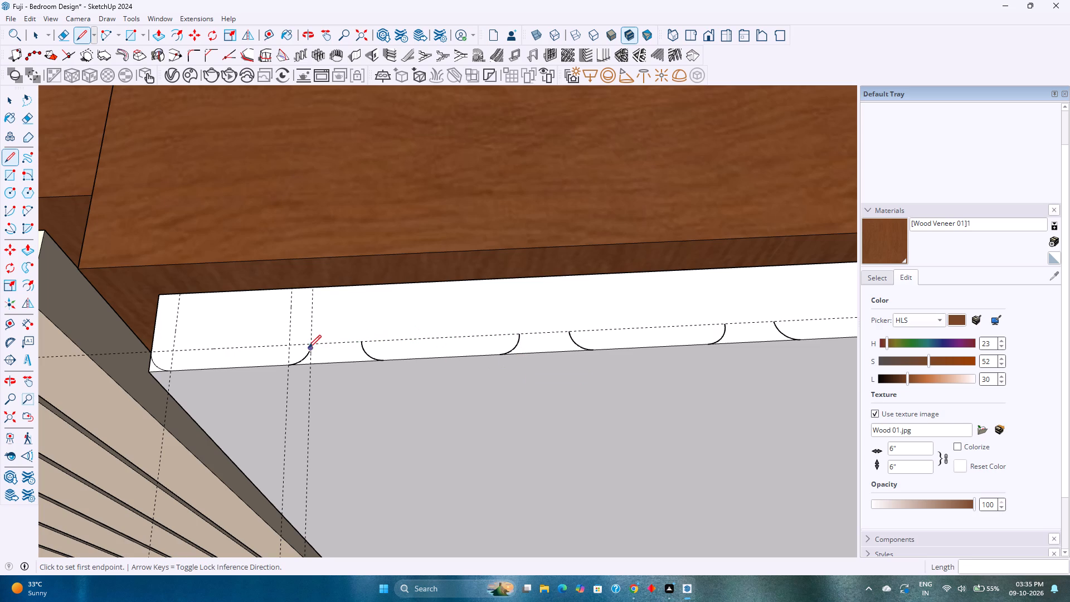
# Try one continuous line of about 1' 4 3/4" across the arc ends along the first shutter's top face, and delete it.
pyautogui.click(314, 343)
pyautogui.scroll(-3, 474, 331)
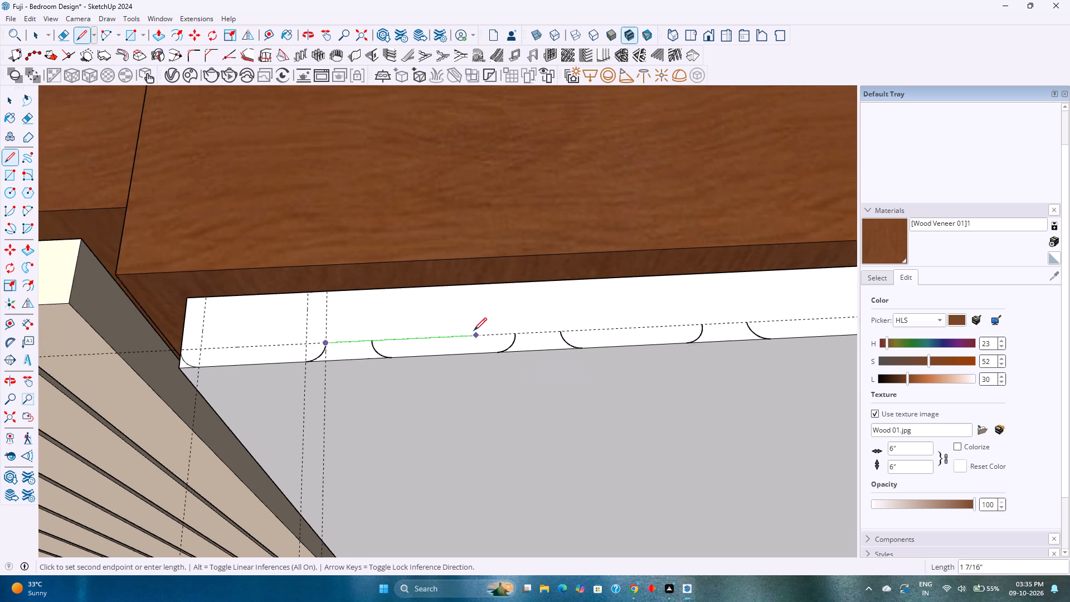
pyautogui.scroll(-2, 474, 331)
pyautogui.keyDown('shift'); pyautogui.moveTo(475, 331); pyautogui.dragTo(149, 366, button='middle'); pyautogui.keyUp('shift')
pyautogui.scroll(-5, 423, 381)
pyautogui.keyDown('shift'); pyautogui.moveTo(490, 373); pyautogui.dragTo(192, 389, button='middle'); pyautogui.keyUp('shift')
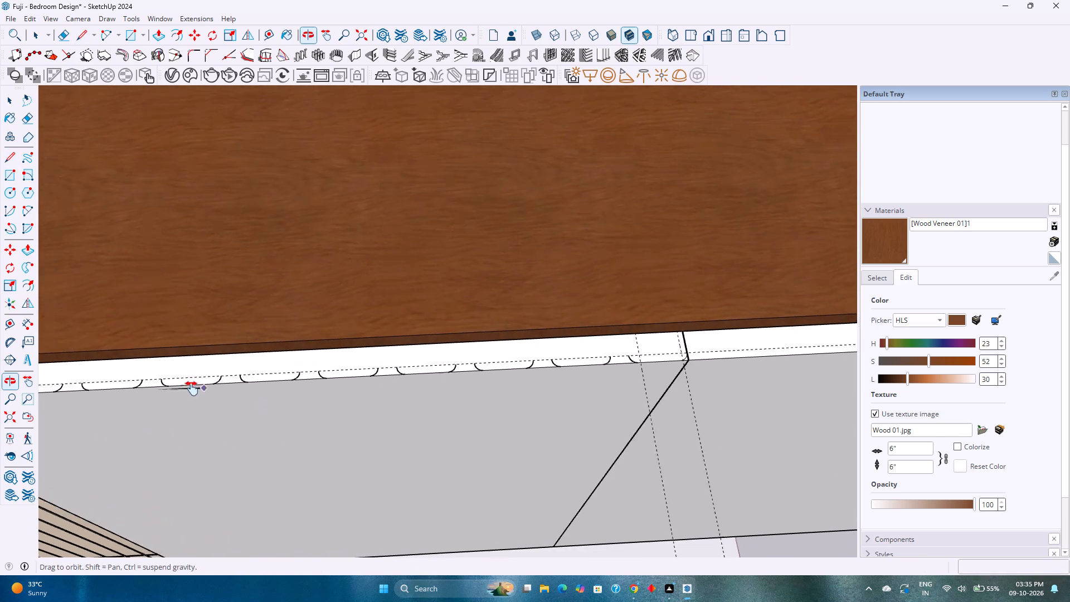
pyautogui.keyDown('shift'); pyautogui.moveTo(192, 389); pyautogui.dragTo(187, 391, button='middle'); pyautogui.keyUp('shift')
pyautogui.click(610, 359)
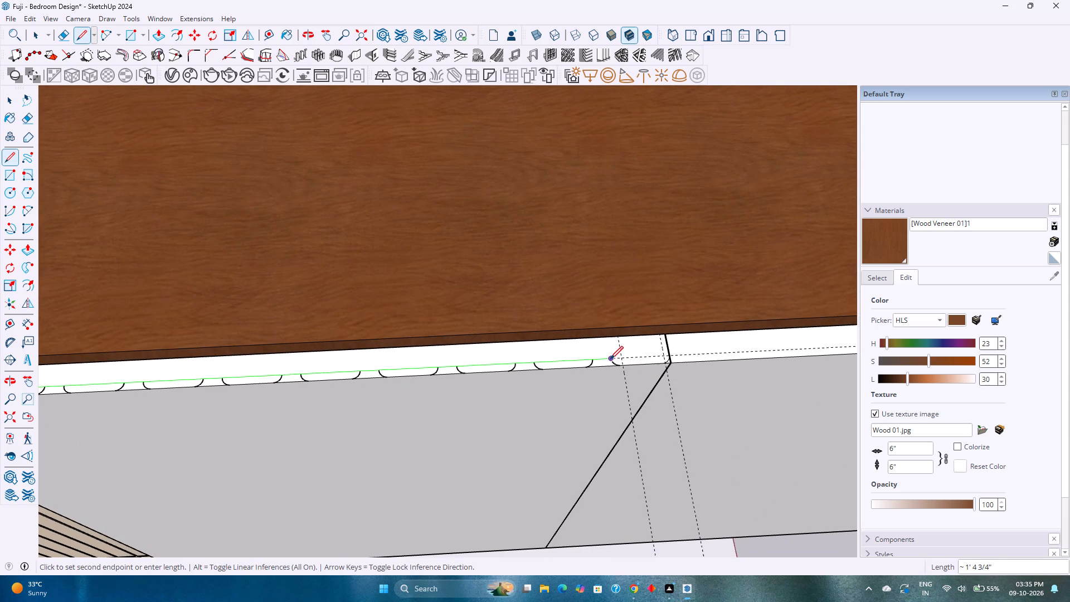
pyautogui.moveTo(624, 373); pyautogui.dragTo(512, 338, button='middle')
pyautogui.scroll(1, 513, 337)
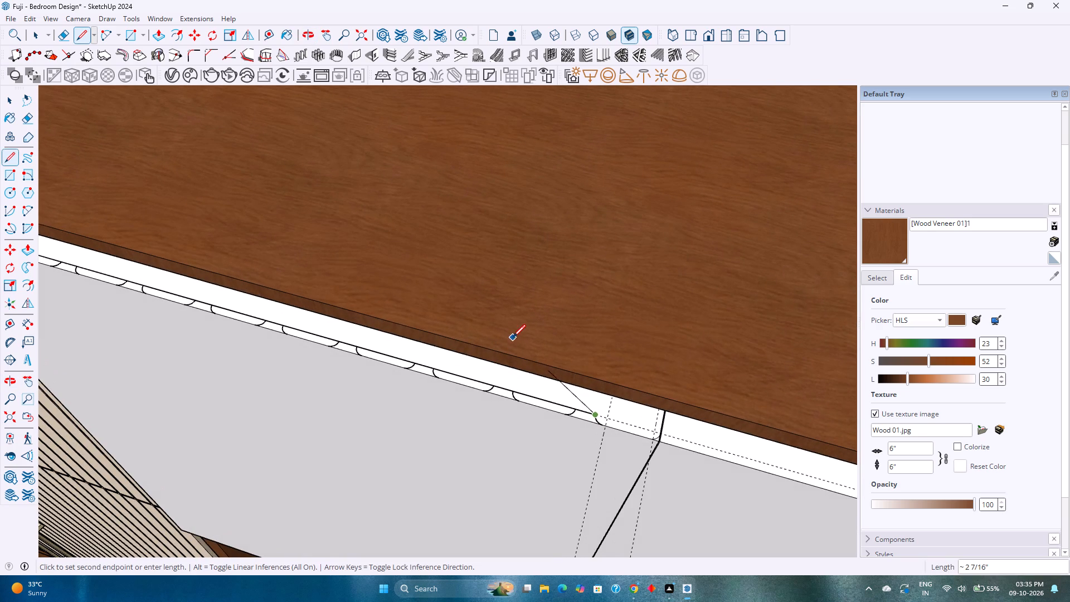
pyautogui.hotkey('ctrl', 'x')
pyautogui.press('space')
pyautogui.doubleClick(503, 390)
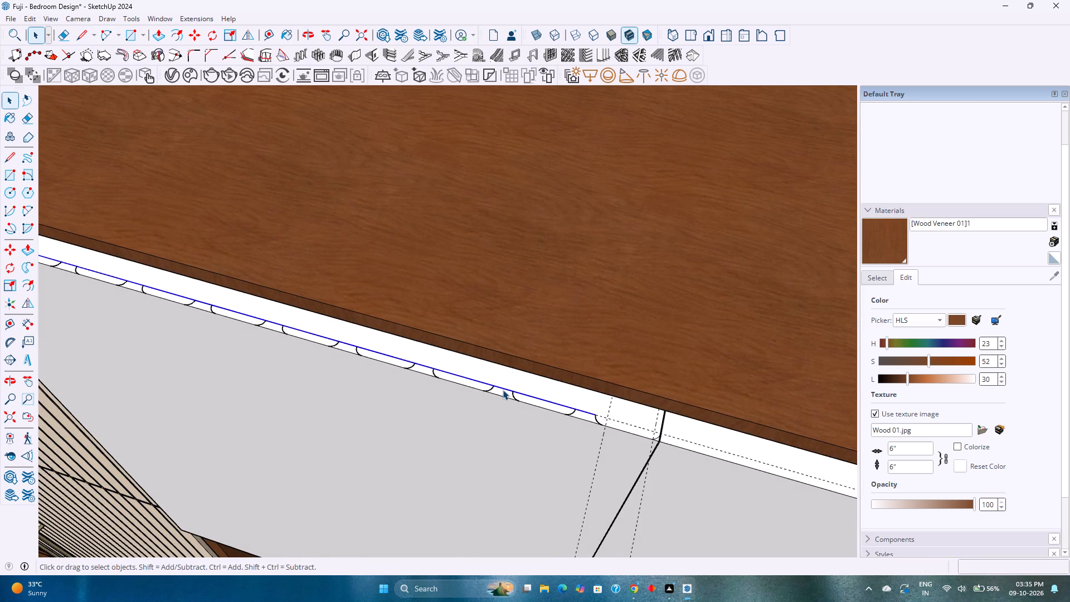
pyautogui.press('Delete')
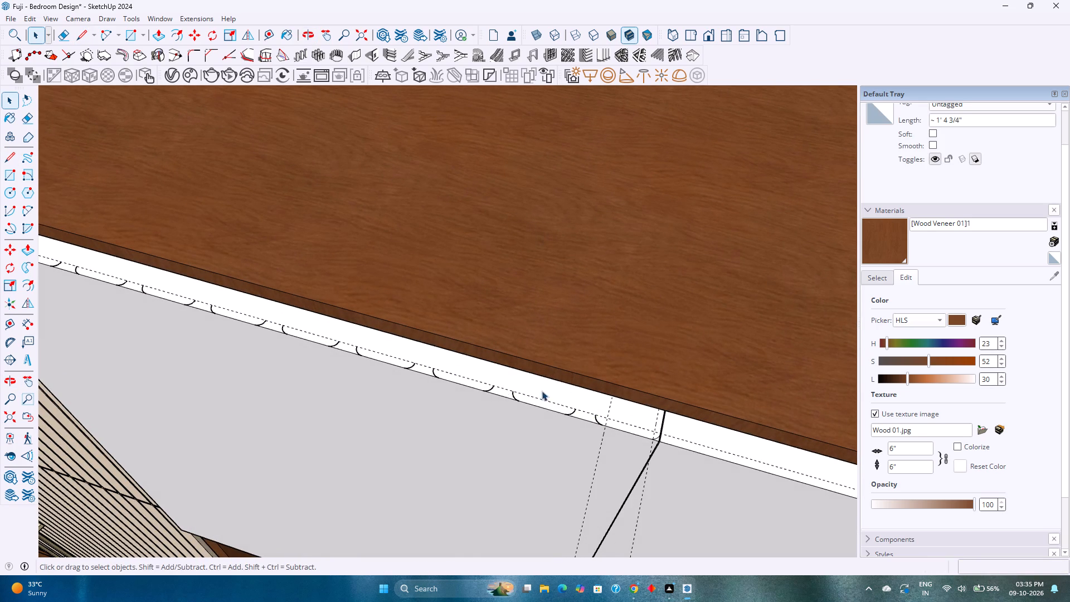
# Open the first shutter's group and delete the lengthwise guide running through the arc ends.
pyautogui.scroll(15, 577, 407)
pyautogui.moveTo(573, 406); pyautogui.dragTo(612, 388, button='middle')
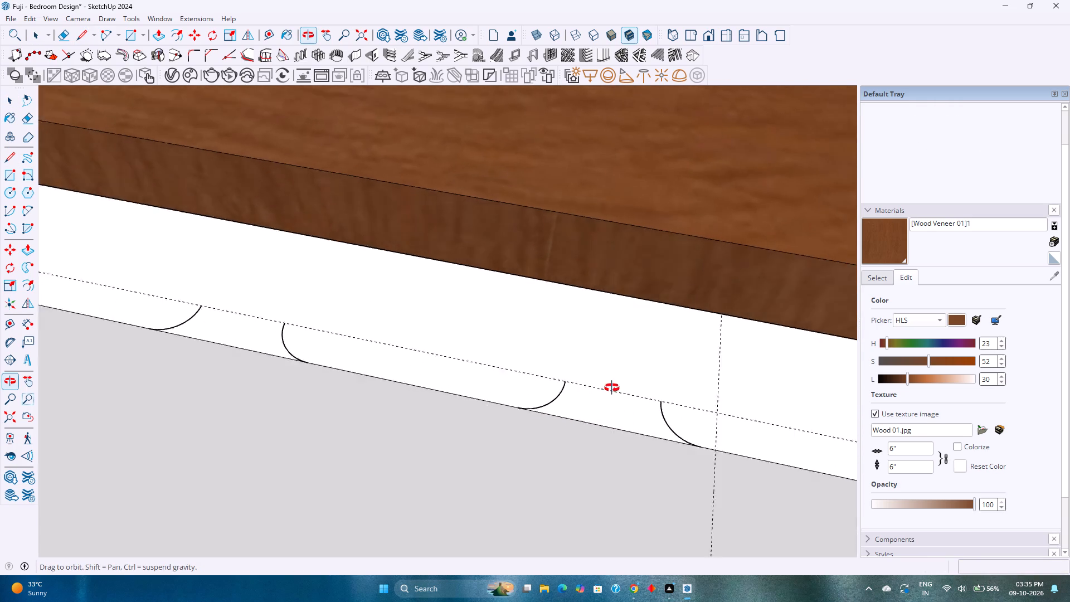
pyautogui.moveTo(612, 388); pyautogui.dragTo(658, 355, button='middle')
pyautogui.click(638, 366)
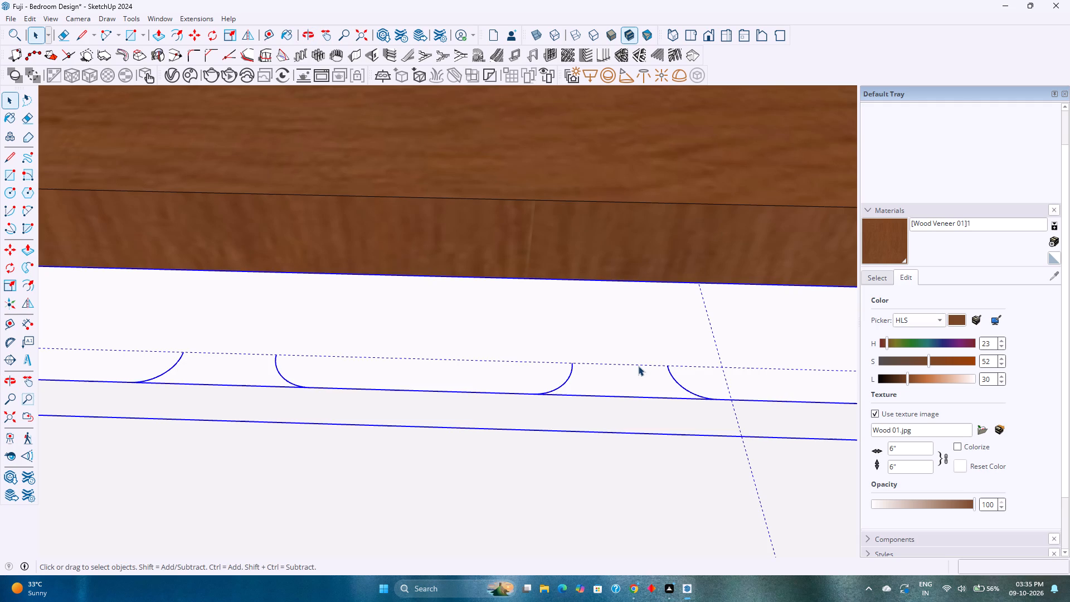
pyautogui.doubleClick(638, 366)
pyautogui.click(639, 364)
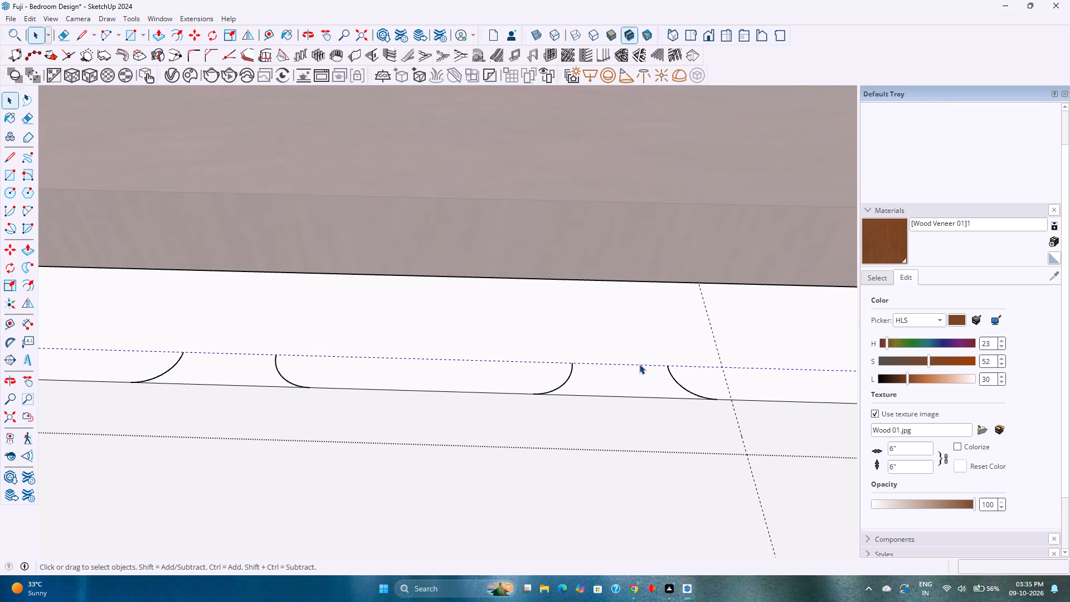
pyautogui.press('Delete')
# Close the three grooves nearest the first shutter's far edge with short lines joining each pair of arc ends.
pyautogui.press('l')
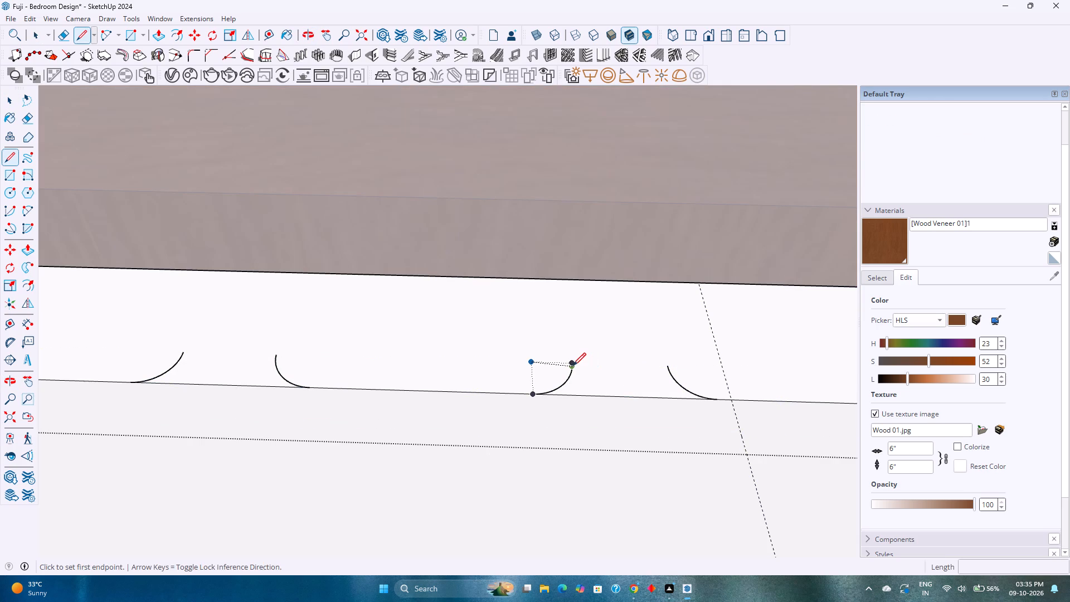
pyautogui.click(573, 362)
pyautogui.click(668, 363)
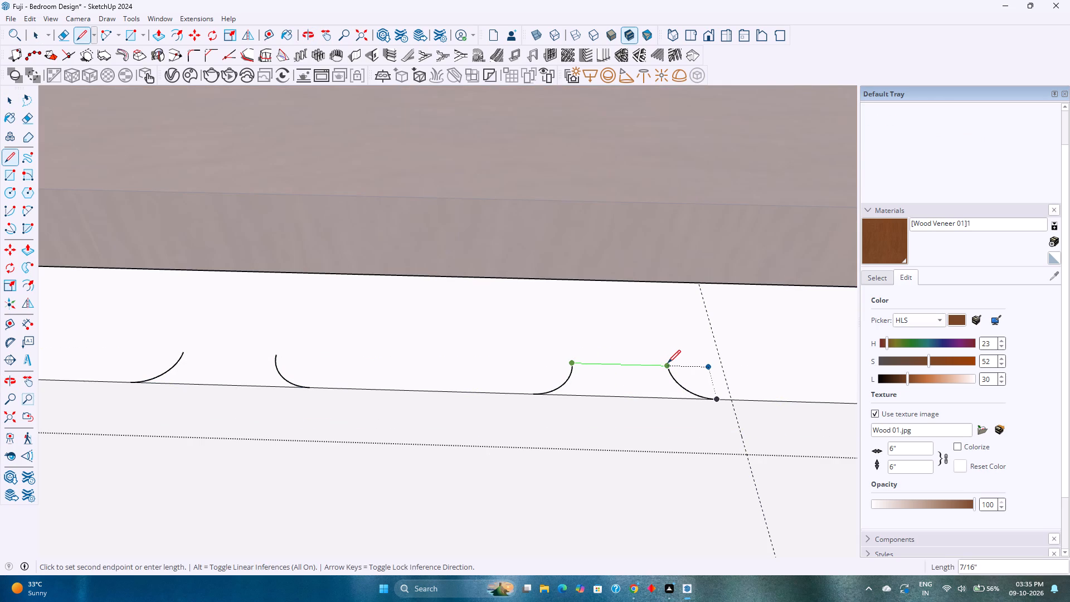
pyautogui.scroll(-3, 493, 383)
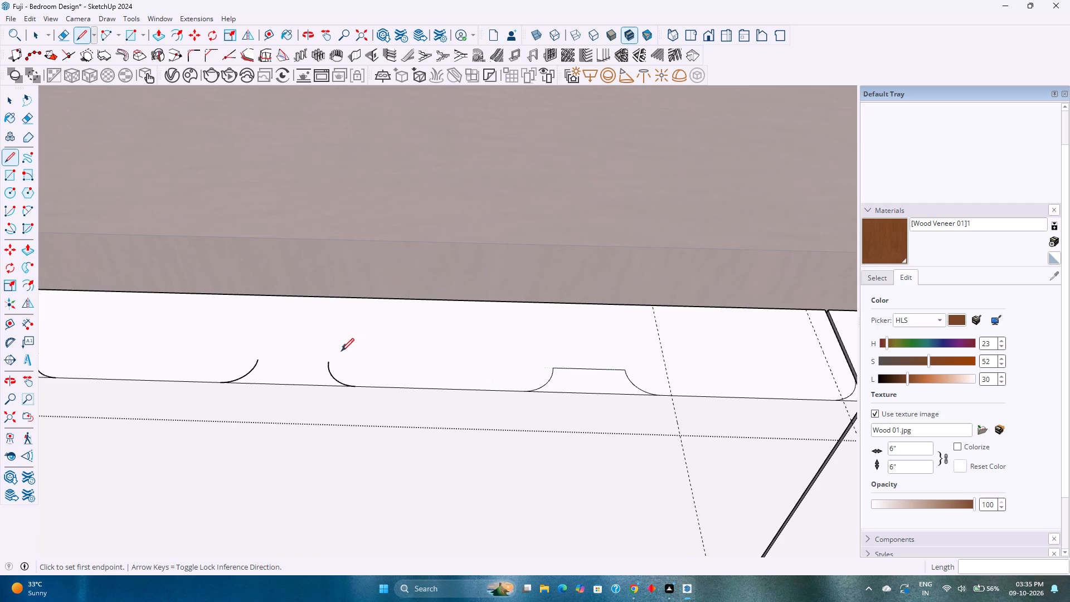
pyautogui.keyDown('shift'); pyautogui.moveTo(340, 353); pyautogui.dragTo(634, 372, button='middle'); pyautogui.keyUp('shift')
pyautogui.click(556, 380)
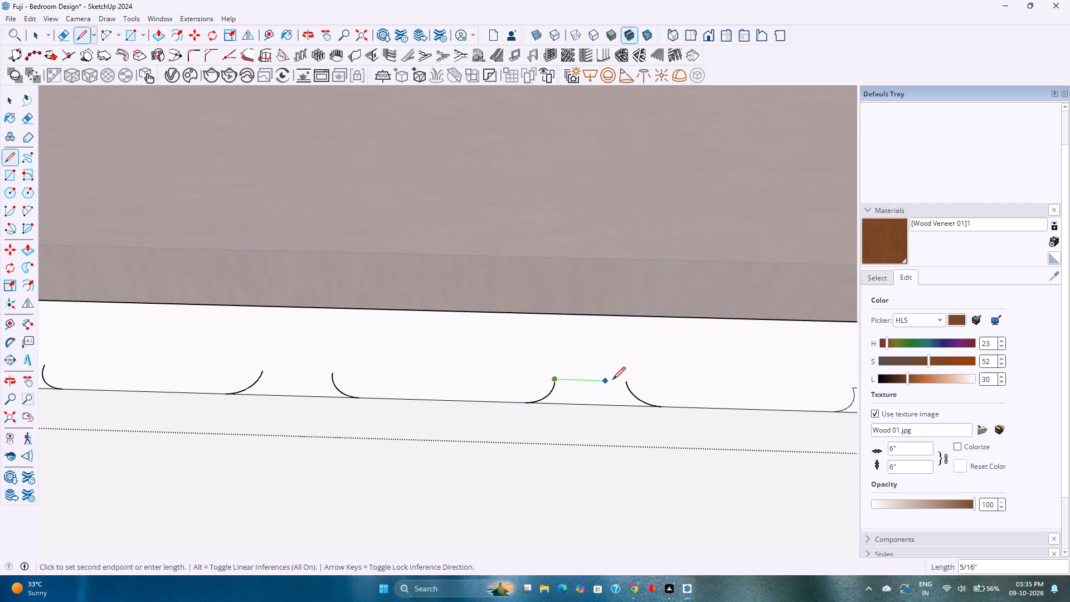
pyautogui.click(625, 380)
pyautogui.keyDown('shift'); pyautogui.moveTo(438, 396); pyautogui.dragTo(653, 423, button='middle'); pyautogui.keyUp('shift')
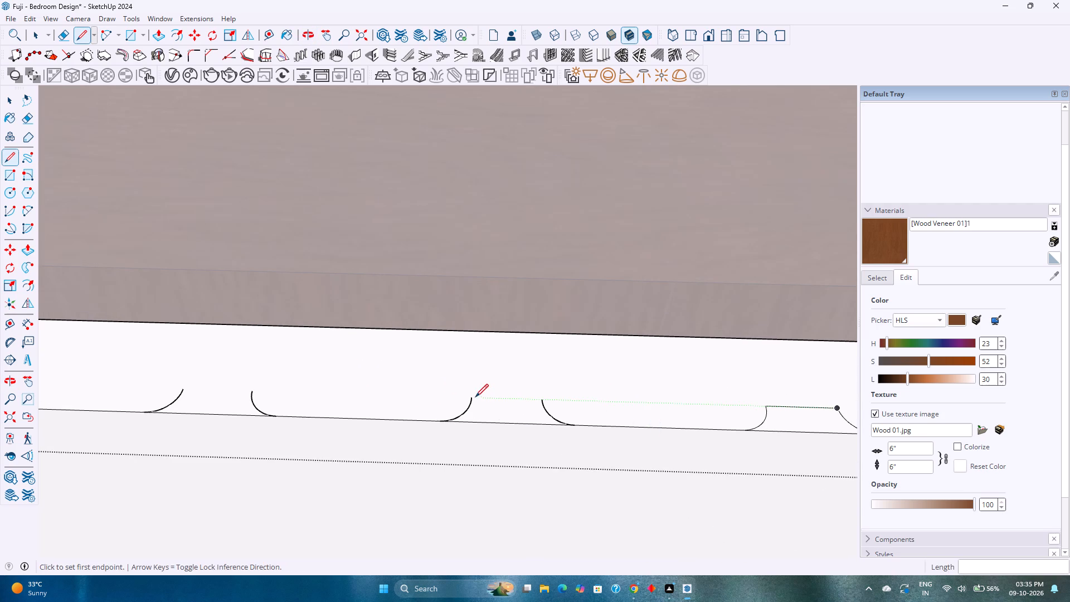
pyautogui.click(470, 397)
pyautogui.click(542, 402)
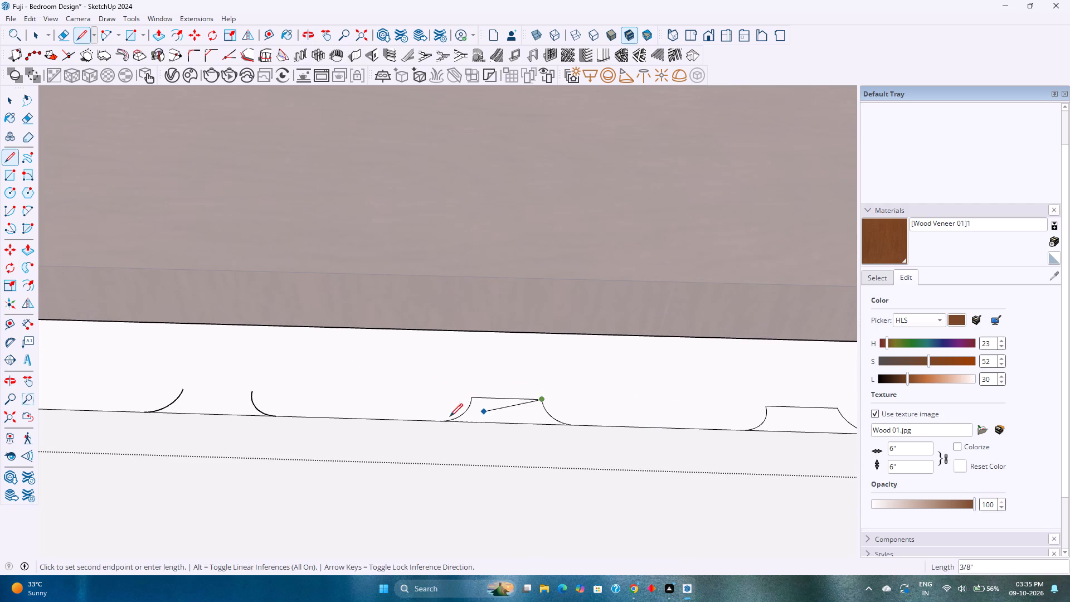
pyautogui.scroll(-5, 433, 417)
pyautogui.keyDown('shift'); pyautogui.moveTo(425, 418); pyautogui.dragTo(601, 449, button='middle'); pyautogui.keyUp('shift')
pyautogui.press('Escape')
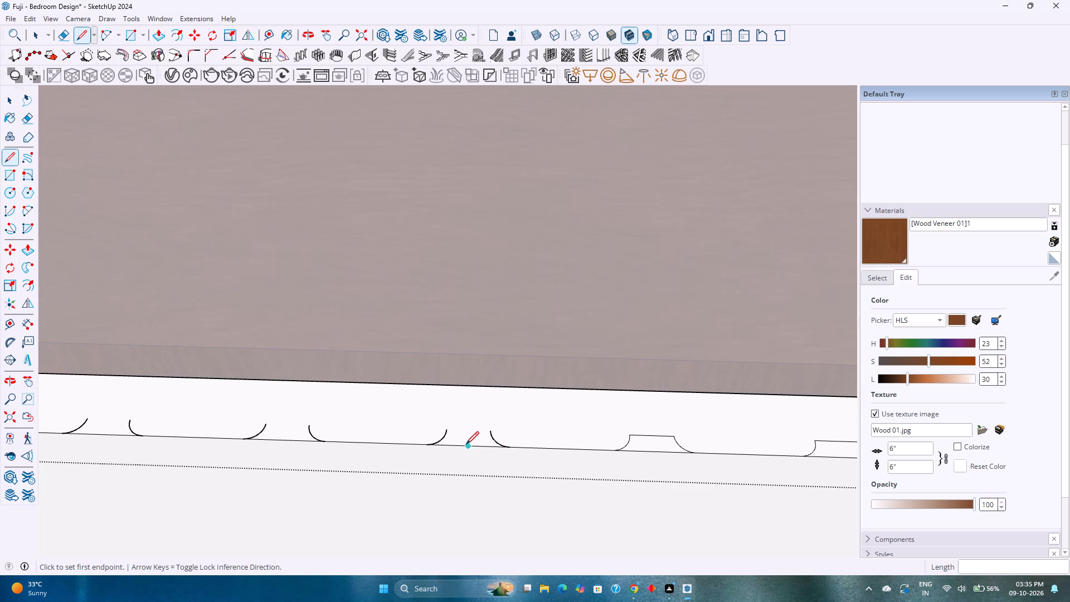
# Draw one line of about 11 5/16" across the remaining arc ends, from the first groove to the last open one.
pyautogui.scroll(-4, 385, 444)
pyautogui.keyDown('shift'); pyautogui.moveTo(383, 444); pyautogui.dragTo(745, 460, button='middle'); pyautogui.keyUp('shift')
pyautogui.scroll(-9, 523, 454)
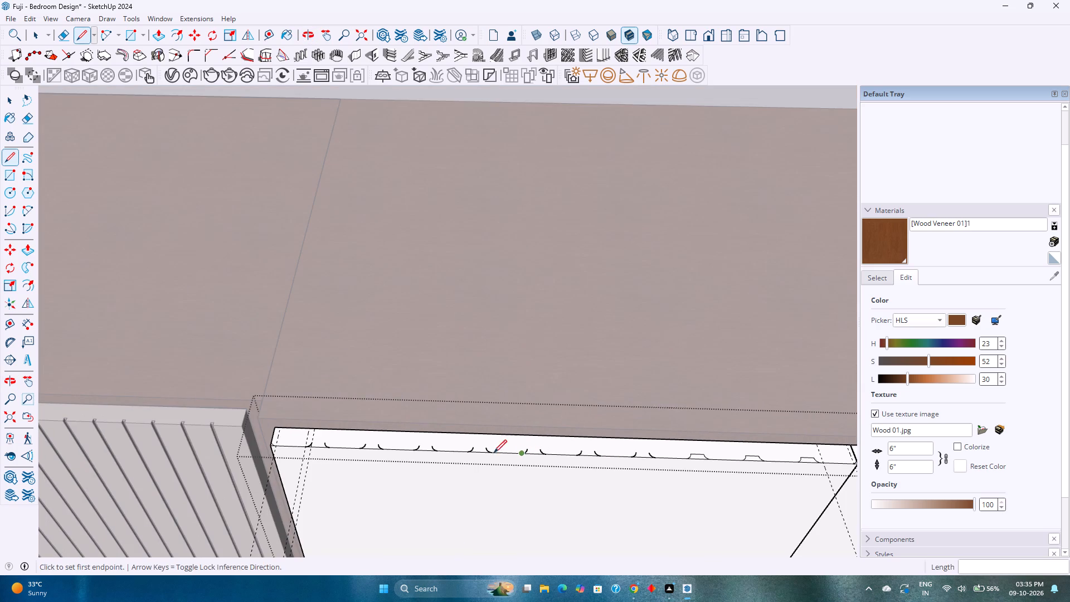
pyautogui.scroll(4, 307, 439)
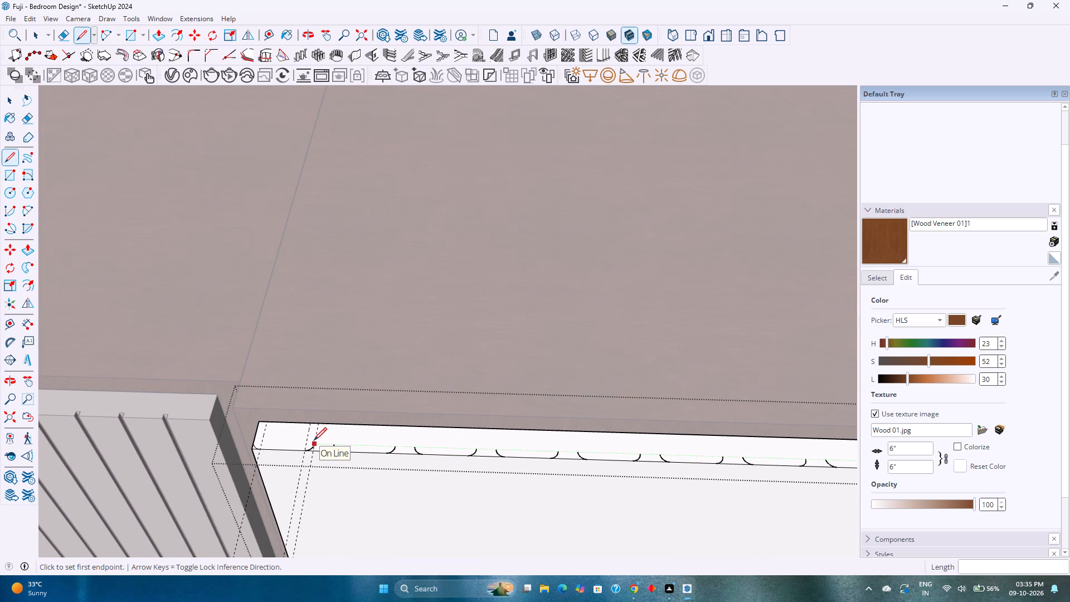
pyautogui.scroll(13, 320, 446)
pyautogui.click(301, 436)
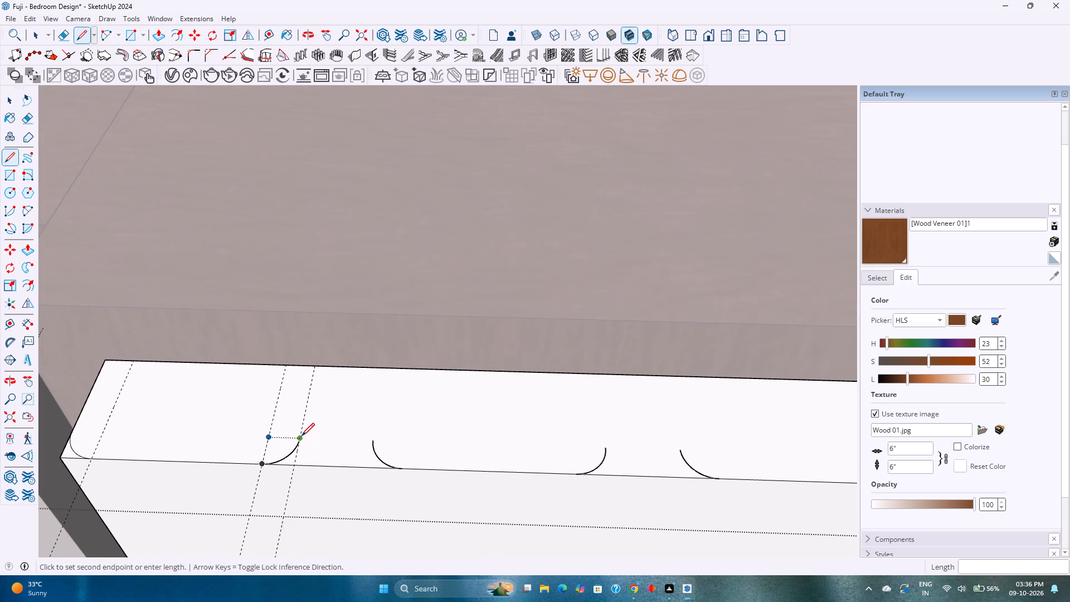
pyautogui.scroll(-7, 378, 438)
pyautogui.keyDown('shift'); pyautogui.moveTo(378, 438); pyautogui.dragTo(229, 430, button='middle'); pyautogui.keyUp('shift')
pyautogui.scroll(-6, 230, 430)
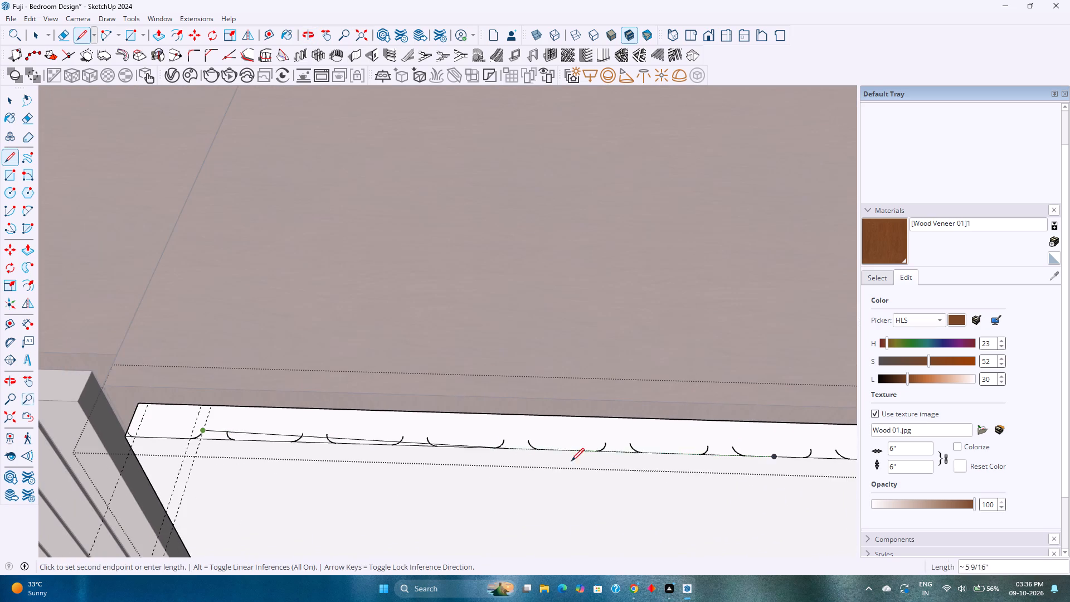
pyautogui.keyDown('shift'); pyautogui.moveTo(687, 454); pyautogui.dragTo(463, 443, button='middle'); pyautogui.keyUp('shift')
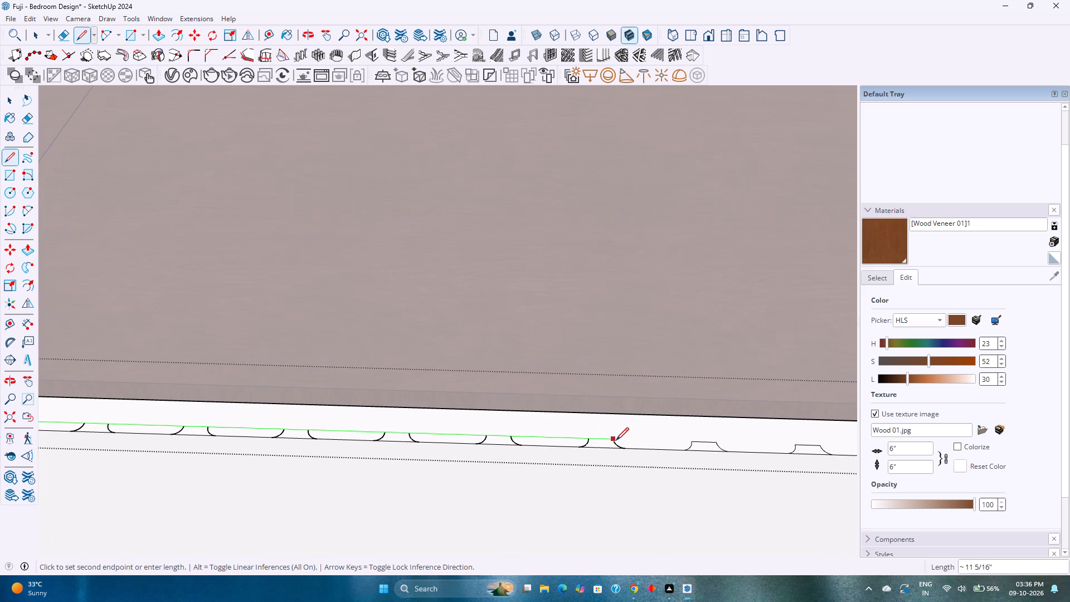
pyautogui.scroll(15, 615, 439)
pyautogui.click(614, 437)
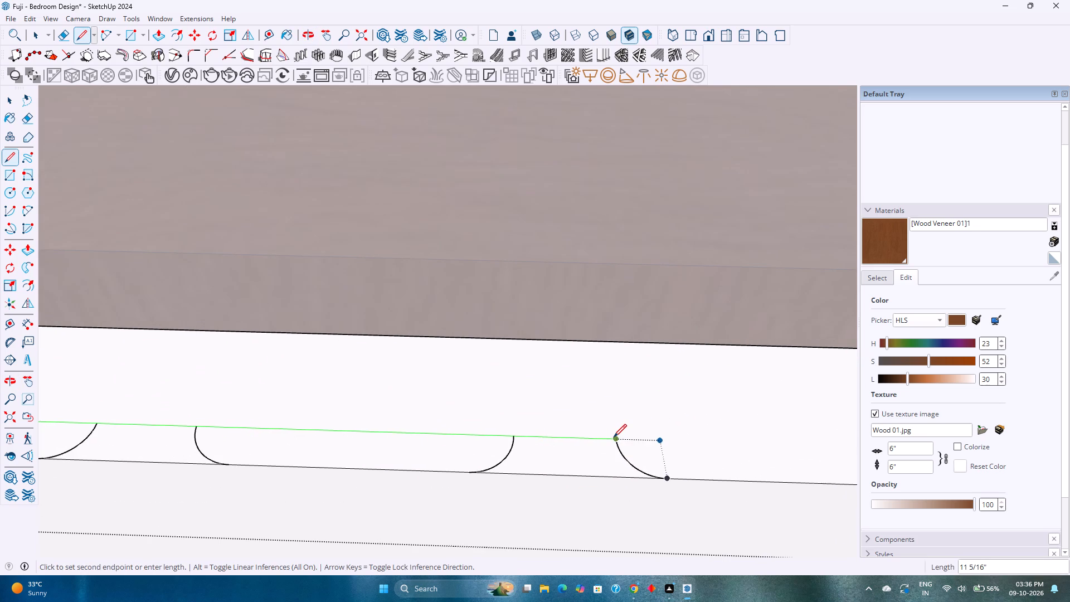
# Erase the line segments between neighbouring grooves, keeping only the short top edge of each groove.
pyautogui.press('e')
pyautogui.click(470, 435)
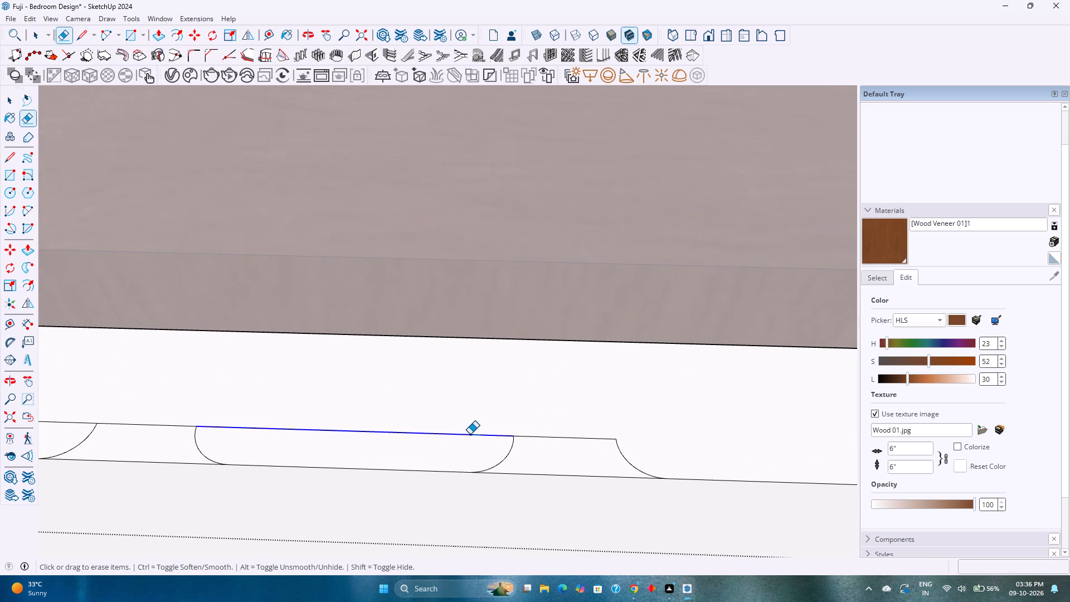
pyautogui.scroll(-15, 470, 434)
pyautogui.keyDown('shift'); pyautogui.moveTo(416, 446); pyautogui.dragTo(626, 453, button='middle'); pyautogui.keyUp('shift')
pyautogui.click(527, 437)
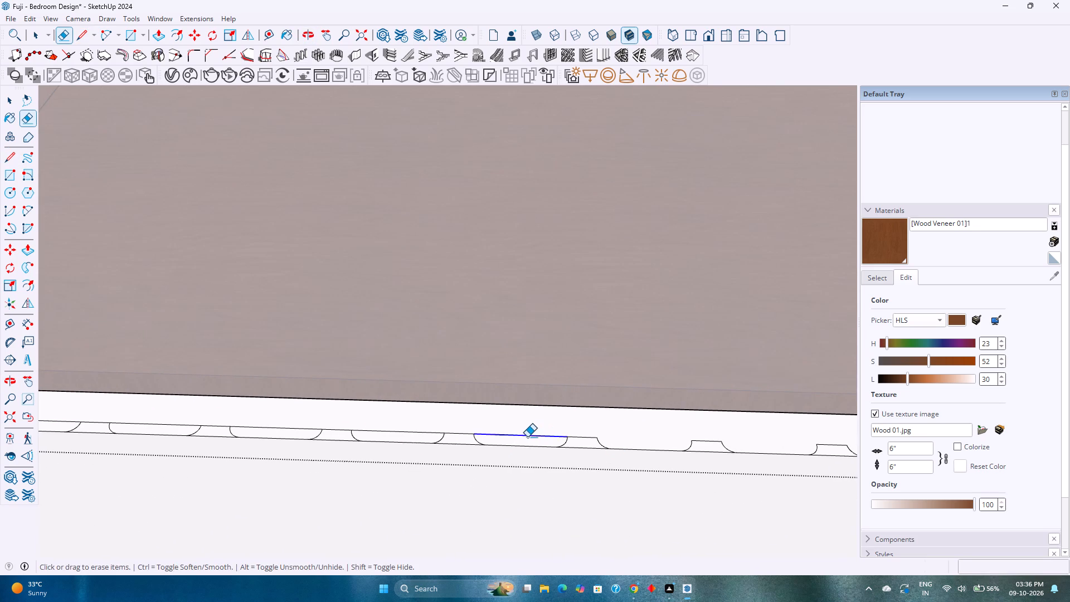
pyautogui.click(419, 433)
pyautogui.keyDown('shift'); pyautogui.moveTo(419, 433); pyautogui.dragTo(665, 459, button='middle'); pyautogui.keyUp('shift')
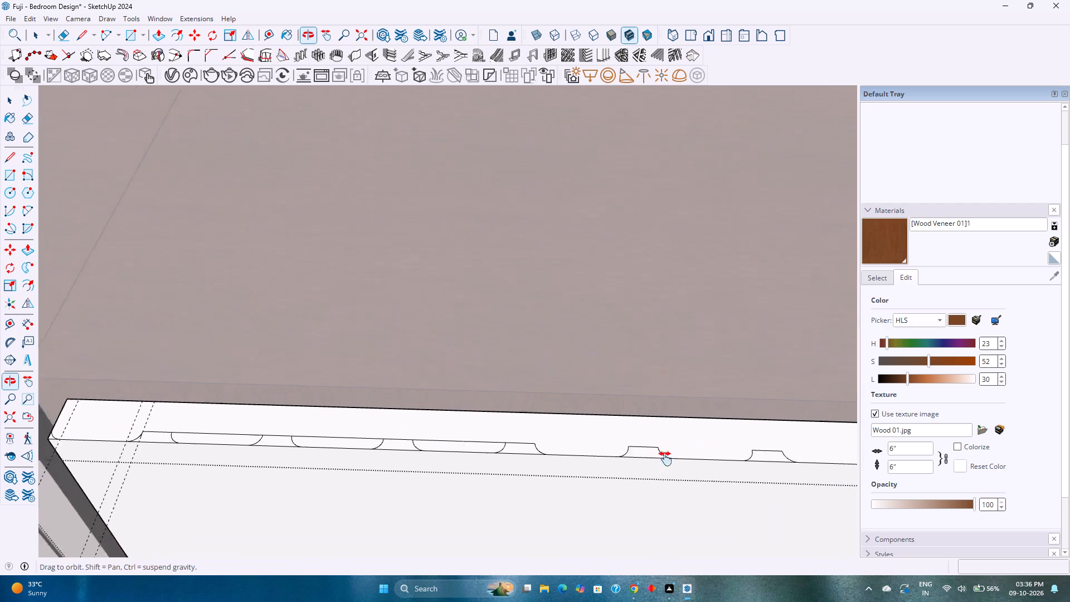
pyautogui.keyDown('shift'); pyautogui.moveTo(665, 459); pyautogui.dragTo(716, 469, button='middle'); pyautogui.keyUp('shift')
pyautogui.click(581, 467)
pyautogui.click(575, 467)
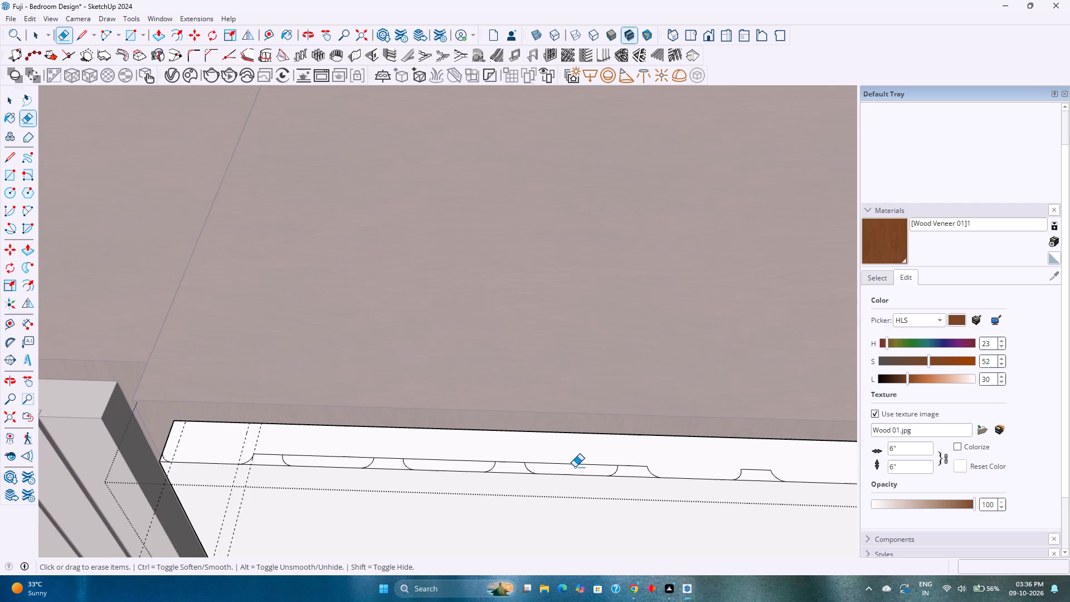
pyautogui.click(576, 465)
pyautogui.click(441, 459)
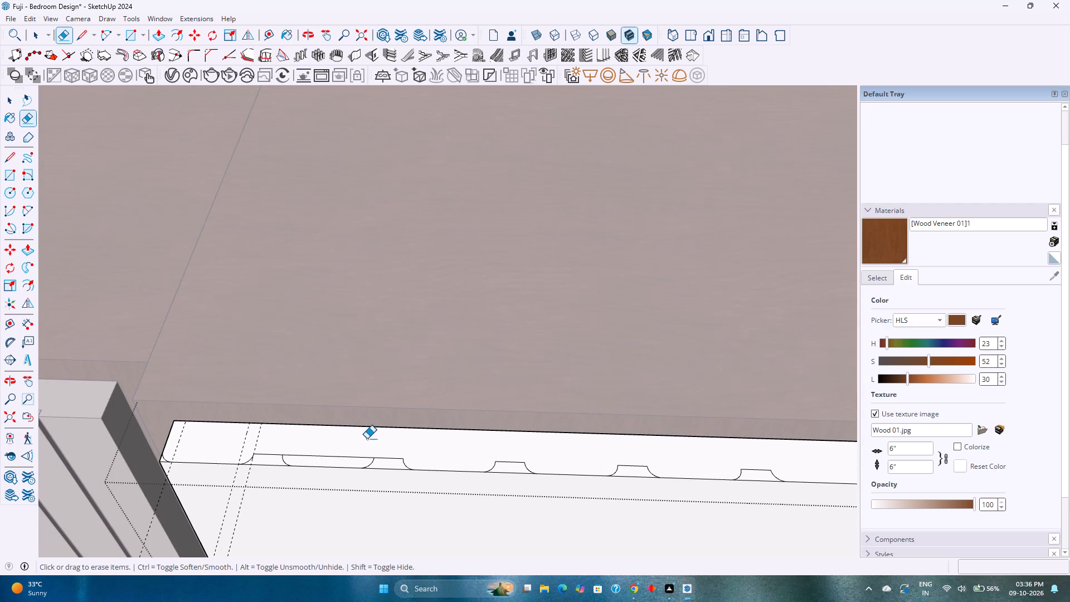
pyautogui.click(346, 460)
pyautogui.click(348, 457)
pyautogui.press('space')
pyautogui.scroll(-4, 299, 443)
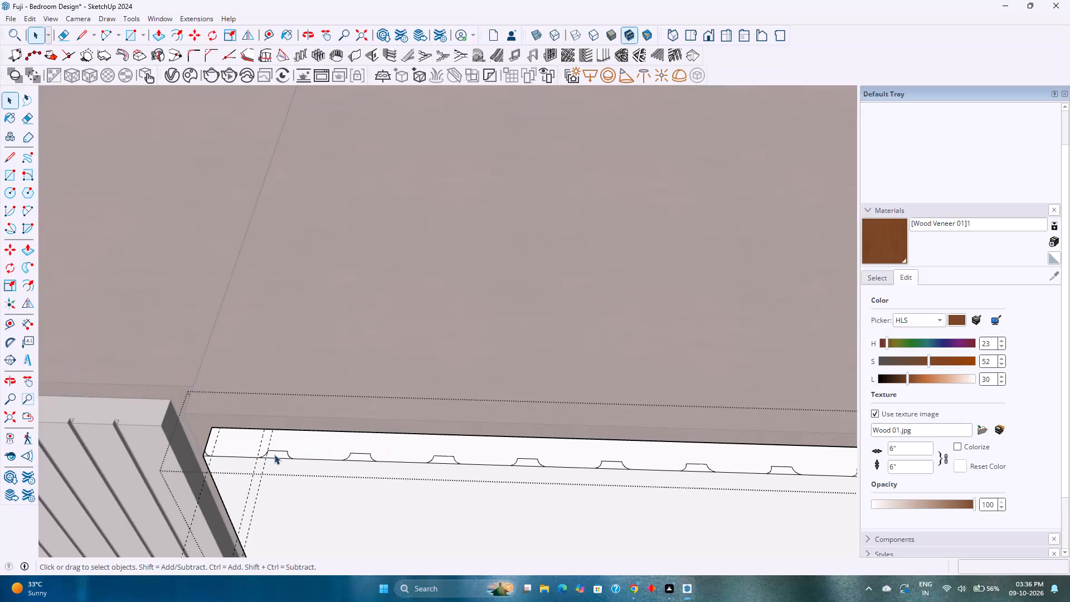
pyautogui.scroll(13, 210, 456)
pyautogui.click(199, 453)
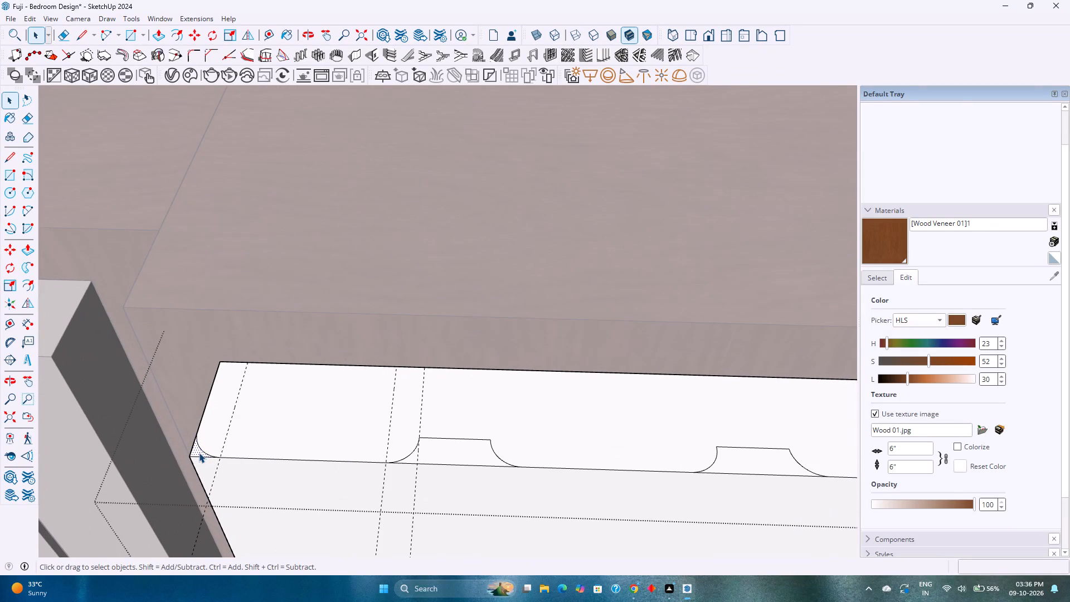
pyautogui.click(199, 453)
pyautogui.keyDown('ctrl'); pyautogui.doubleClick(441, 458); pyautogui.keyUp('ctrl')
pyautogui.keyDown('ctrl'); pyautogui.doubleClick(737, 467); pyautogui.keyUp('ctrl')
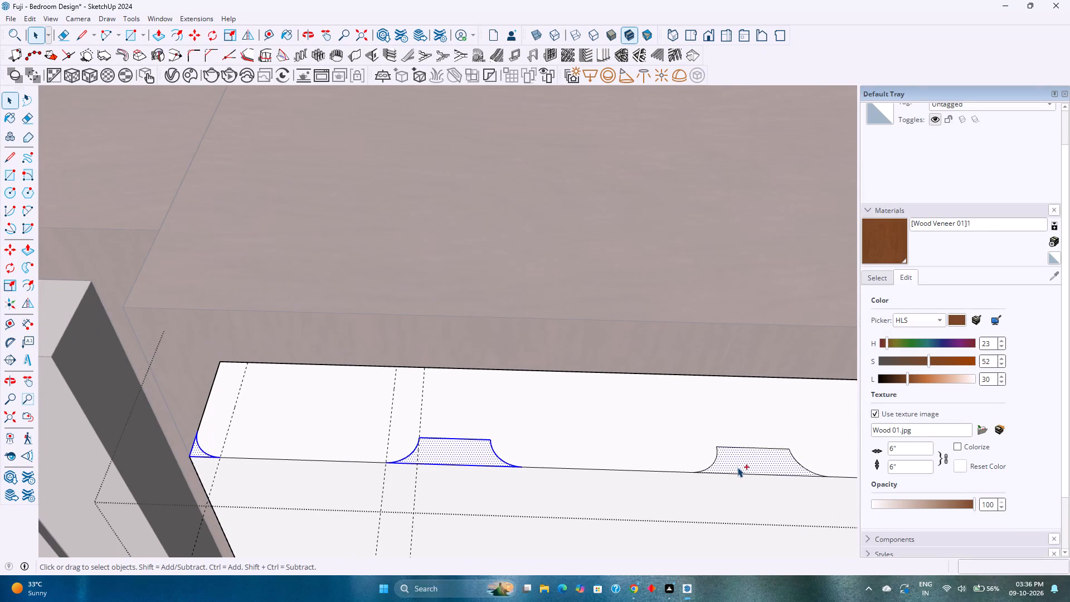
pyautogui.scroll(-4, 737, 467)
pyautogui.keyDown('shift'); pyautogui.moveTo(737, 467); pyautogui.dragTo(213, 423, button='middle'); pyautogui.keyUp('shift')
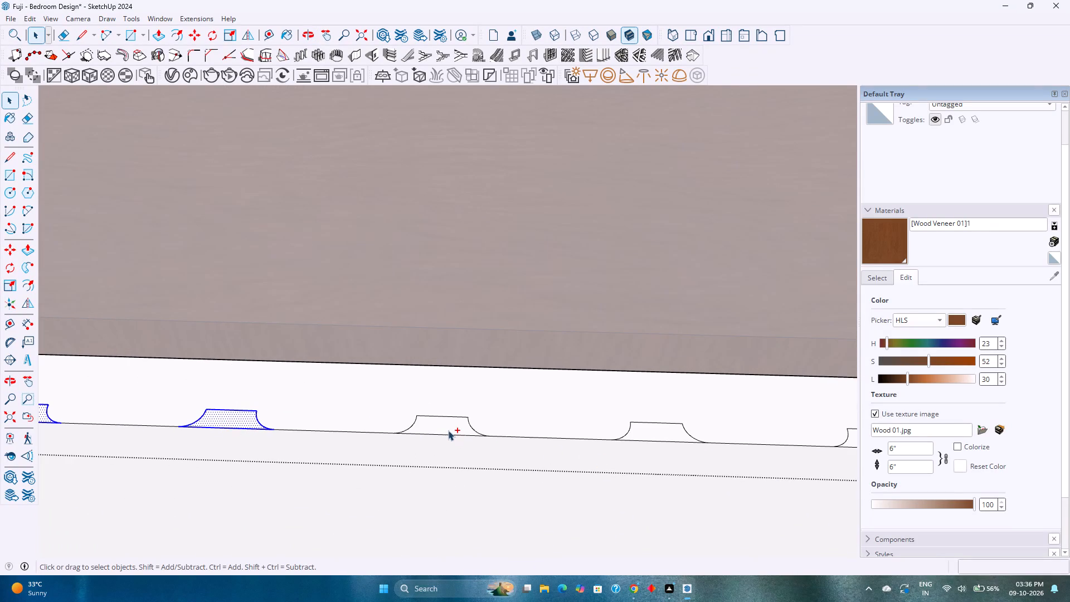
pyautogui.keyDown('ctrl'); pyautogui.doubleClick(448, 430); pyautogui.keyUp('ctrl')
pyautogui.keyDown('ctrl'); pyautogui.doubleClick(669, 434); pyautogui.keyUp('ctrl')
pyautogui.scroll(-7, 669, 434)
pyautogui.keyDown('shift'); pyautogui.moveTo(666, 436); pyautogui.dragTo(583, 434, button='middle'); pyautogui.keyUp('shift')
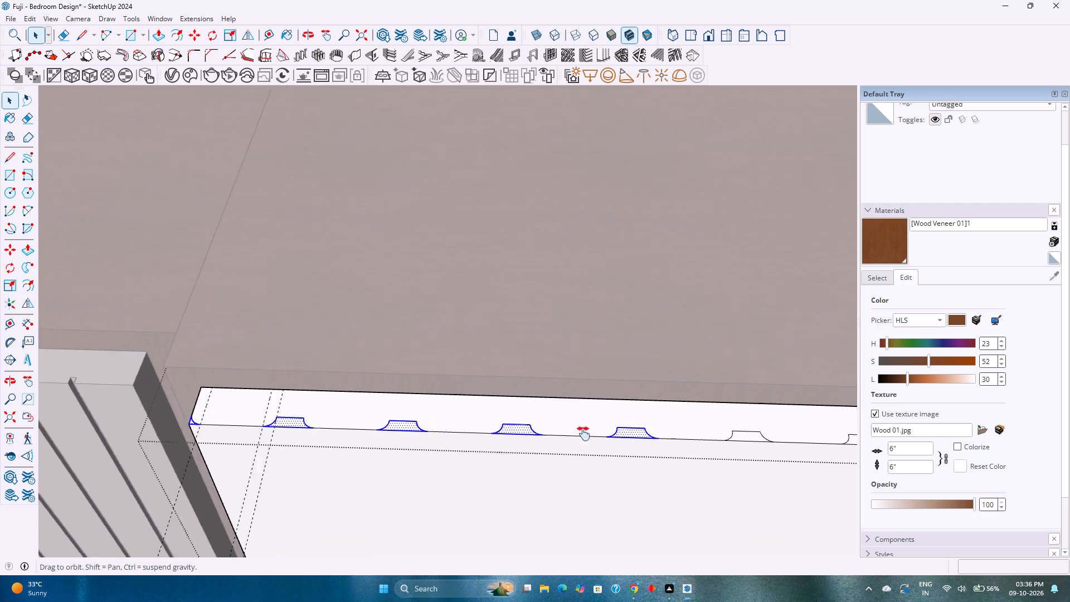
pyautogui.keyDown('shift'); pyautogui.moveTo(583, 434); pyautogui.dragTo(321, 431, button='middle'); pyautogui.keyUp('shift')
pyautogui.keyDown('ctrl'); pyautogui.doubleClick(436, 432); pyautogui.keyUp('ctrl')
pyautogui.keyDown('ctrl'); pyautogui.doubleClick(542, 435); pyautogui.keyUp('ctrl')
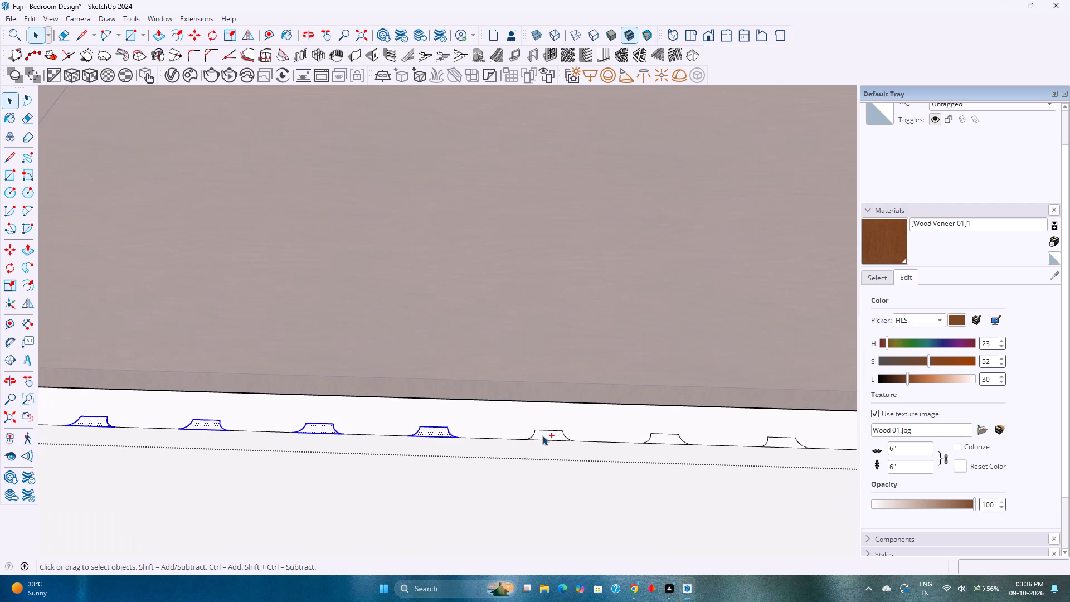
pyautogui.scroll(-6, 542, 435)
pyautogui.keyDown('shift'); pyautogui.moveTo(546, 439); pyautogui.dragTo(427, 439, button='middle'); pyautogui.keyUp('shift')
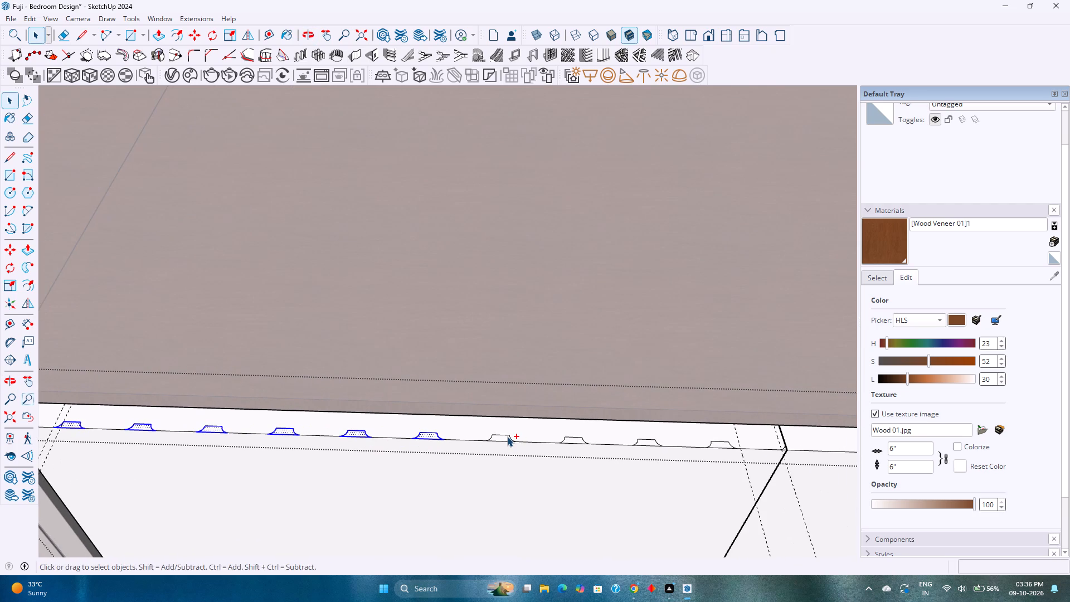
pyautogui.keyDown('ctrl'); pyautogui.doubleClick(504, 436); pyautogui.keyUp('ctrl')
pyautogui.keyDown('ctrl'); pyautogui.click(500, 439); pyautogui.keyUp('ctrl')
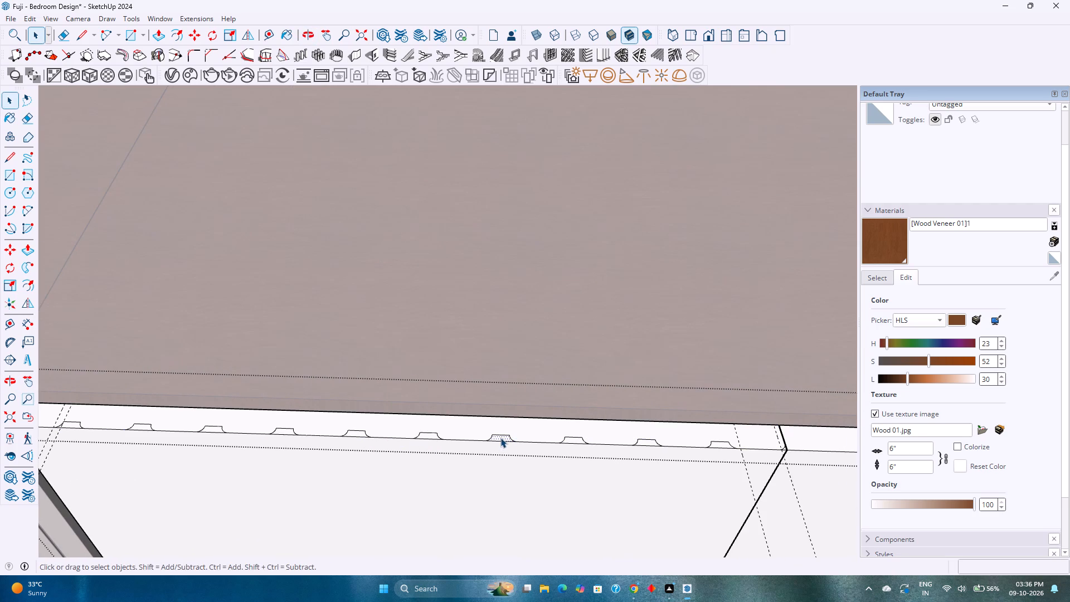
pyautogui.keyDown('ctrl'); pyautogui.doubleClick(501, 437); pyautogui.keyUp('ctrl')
# Copy the first shutter's grooved top face with its edges about 1' 7 1/2" onto the second shutter's top, aligned at the back corner.
pyautogui.click(584, 431)
pyautogui.doubleClick(584, 431)
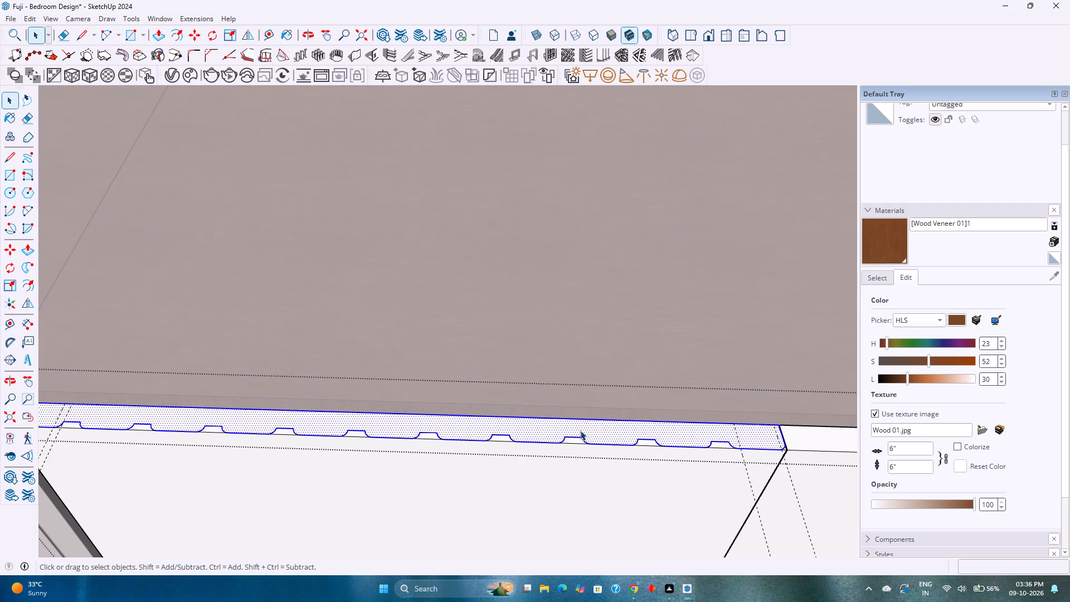
pyautogui.scroll(-3, 580, 430)
pyautogui.press('m')
pyautogui.scroll(1, 154, 413)
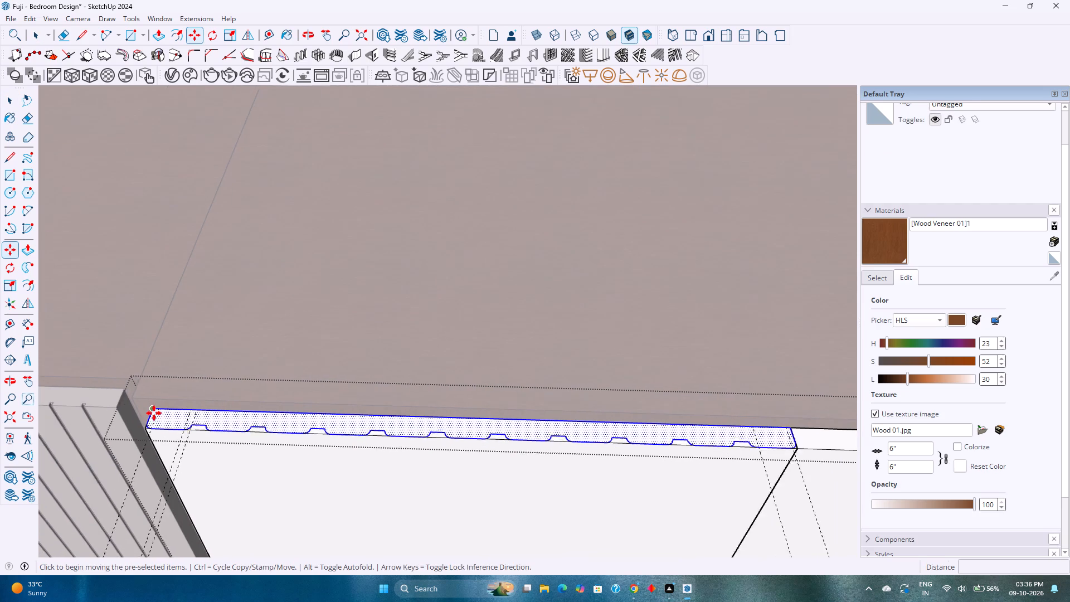
pyautogui.scroll(6, 154, 413)
pyautogui.click(152, 409)
pyautogui.scroll(-5, 259, 407)
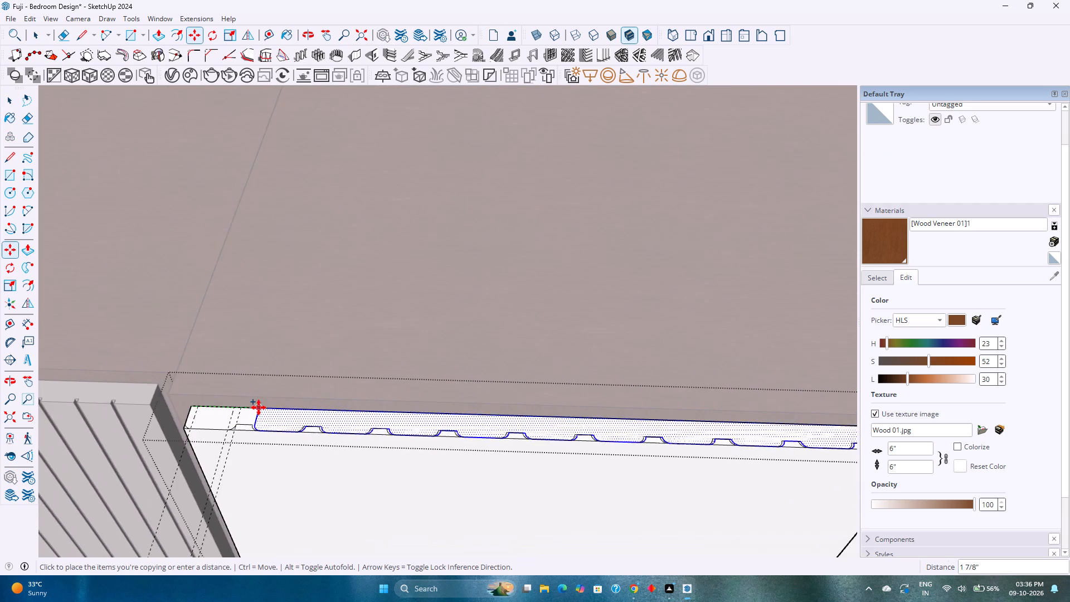
pyautogui.scroll(-9, 259, 407)
pyautogui.keyDown('shift'); pyautogui.moveTo(354, 418); pyautogui.dragTo(56, 429, button='middle'); pyautogui.keyUp('shift')
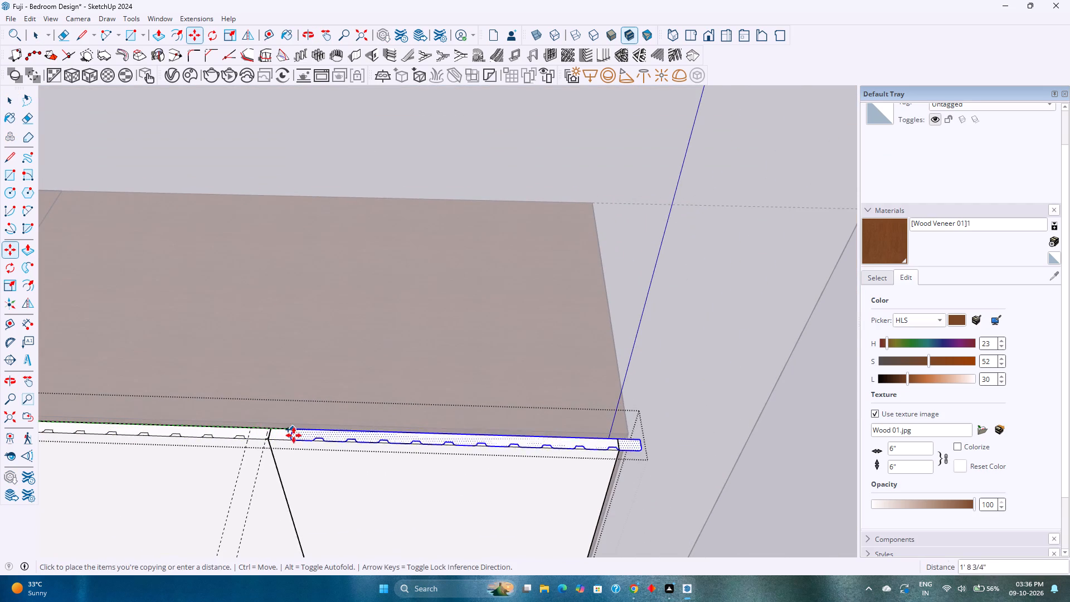
pyautogui.scroll(20, 284, 438)
pyautogui.scroll(7, 284, 438)
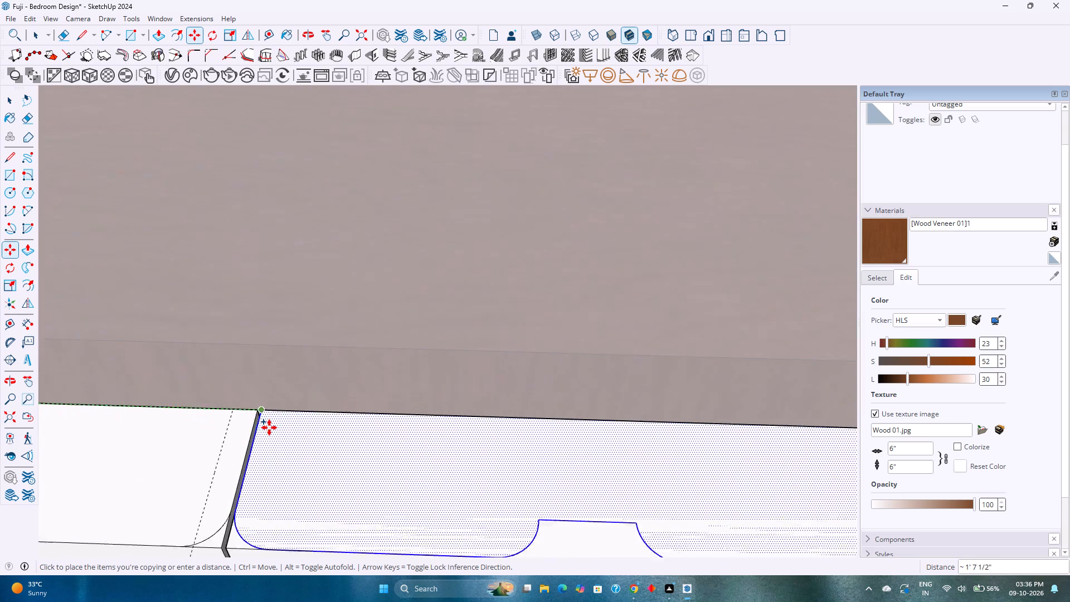
pyautogui.scroll(5, 269, 428)
pyautogui.click(259, 400)
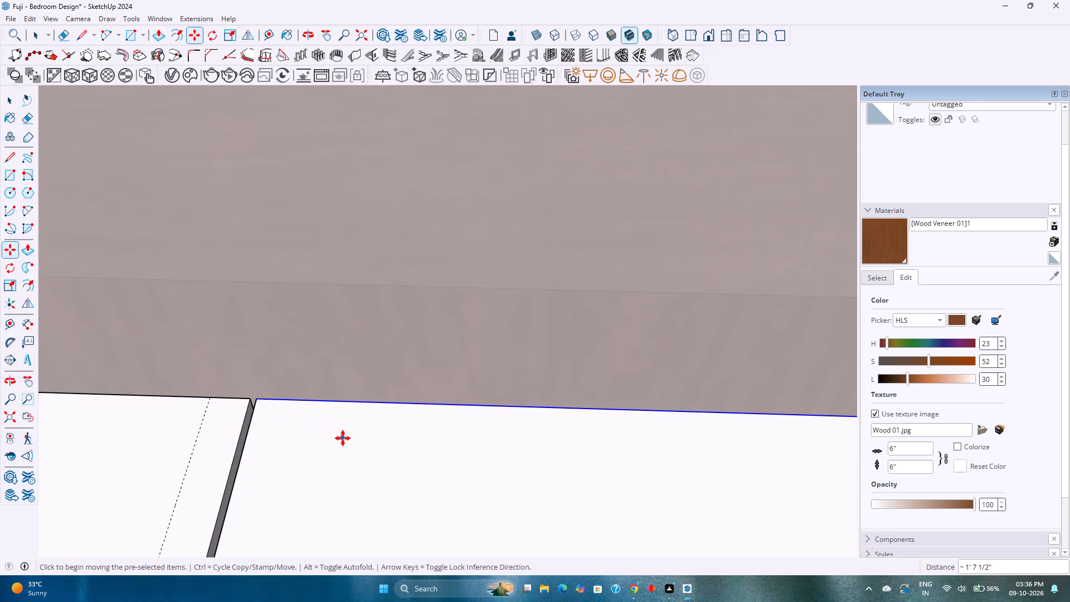
pyautogui.scroll(-20, 343, 438)
pyautogui.scroll(-6, 343, 438)
pyautogui.press('space')
pyautogui.scroll(-1, 342, 439)
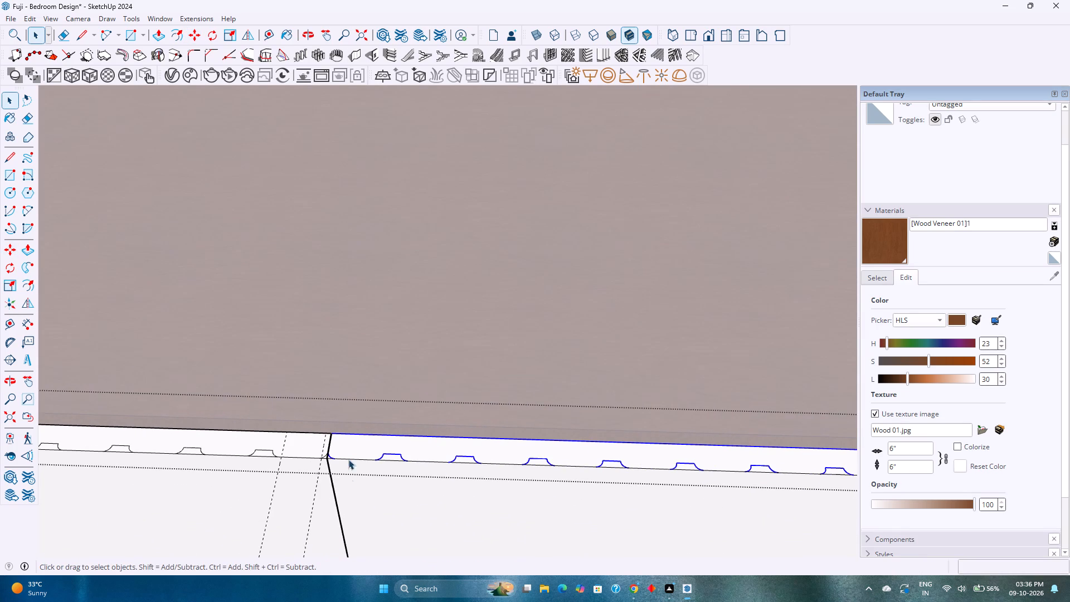
pyautogui.press('Escape')
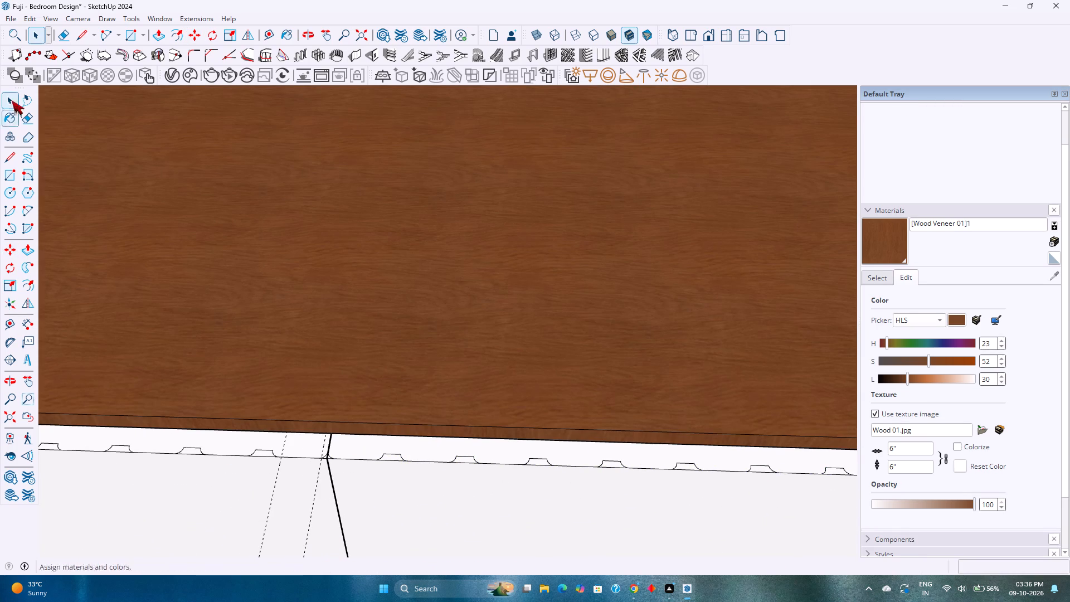
# Delete all construction guides from the model.
pyautogui.click(30, 20)
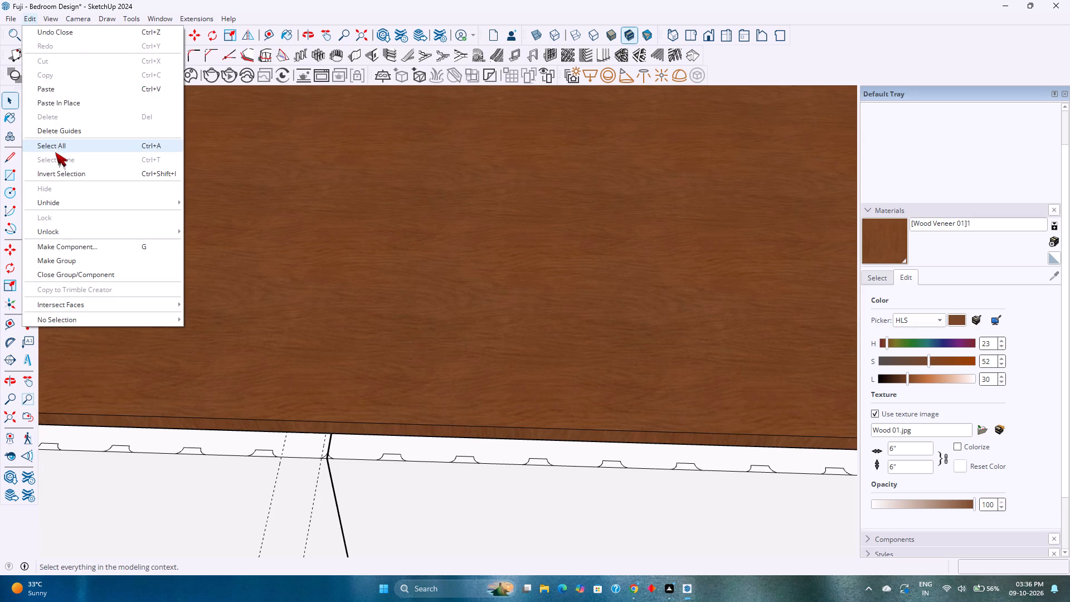
pyautogui.click(62, 128)
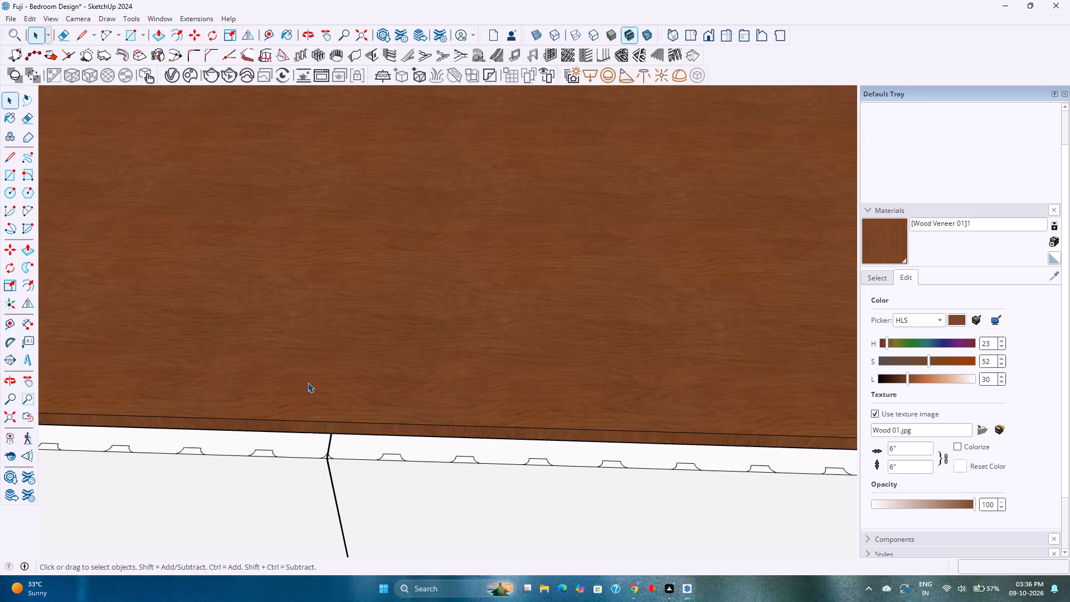
# Open the shutters' group and push the second shutter's groove nearest its outer end down the full 2' 1" height.
pyautogui.scroll(-12, 481, 419)
pyautogui.keyDown('shift'); pyautogui.moveTo(529, 498); pyautogui.dragTo(507, 459, button='middle'); pyautogui.keyUp('shift')
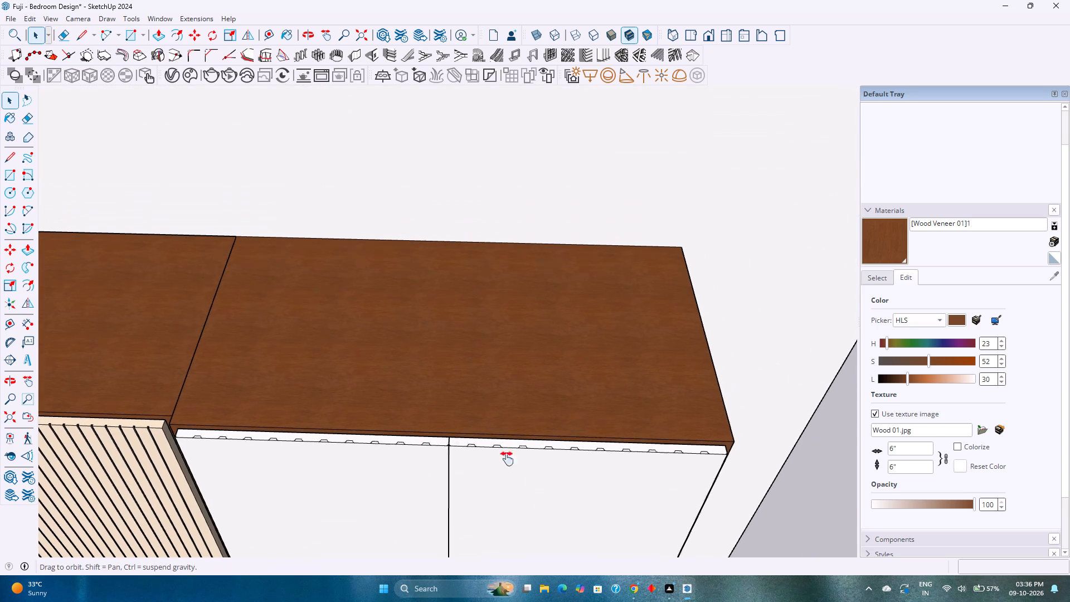
pyautogui.keyDown('shift'); pyautogui.moveTo(507, 459); pyautogui.dragTo(449, 380, button='middle'); pyautogui.keyUp('shift')
pyautogui.doubleClick(562, 355)
pyautogui.scroll(4, 573, 346)
pyautogui.scroll(1, 638, 338)
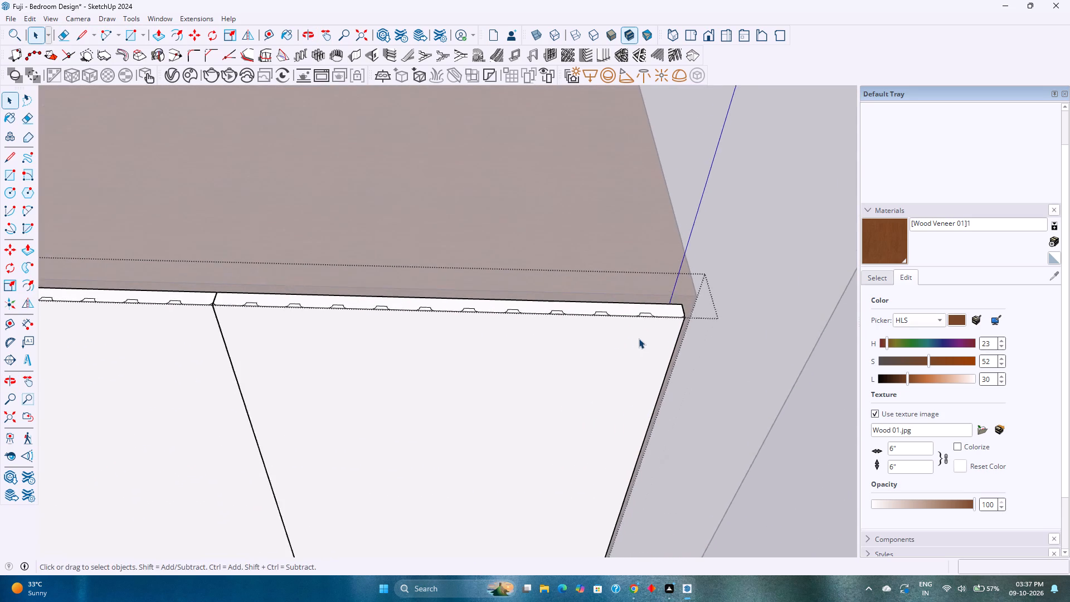
pyautogui.scroll(5, 639, 338)
pyautogui.press('p')
pyautogui.click(648, 297)
pyautogui.scroll(-3, 637, 381)
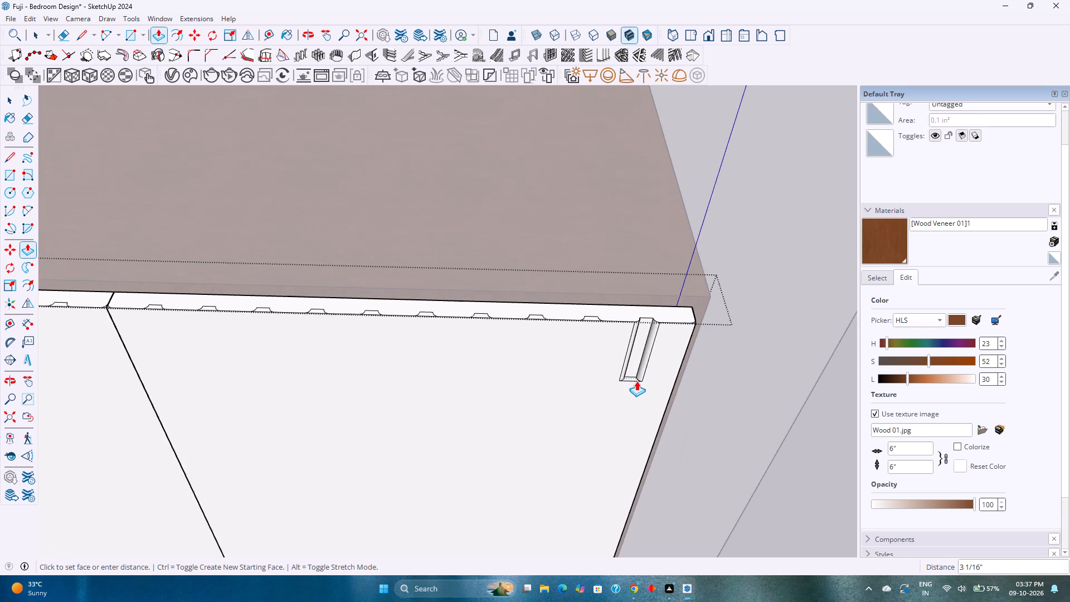
pyautogui.scroll(-9, 636, 381)
pyautogui.keyDown('shift'); pyautogui.moveTo(590, 460); pyautogui.dragTo(616, 392, button='middle'); pyautogui.keyUp('shift')
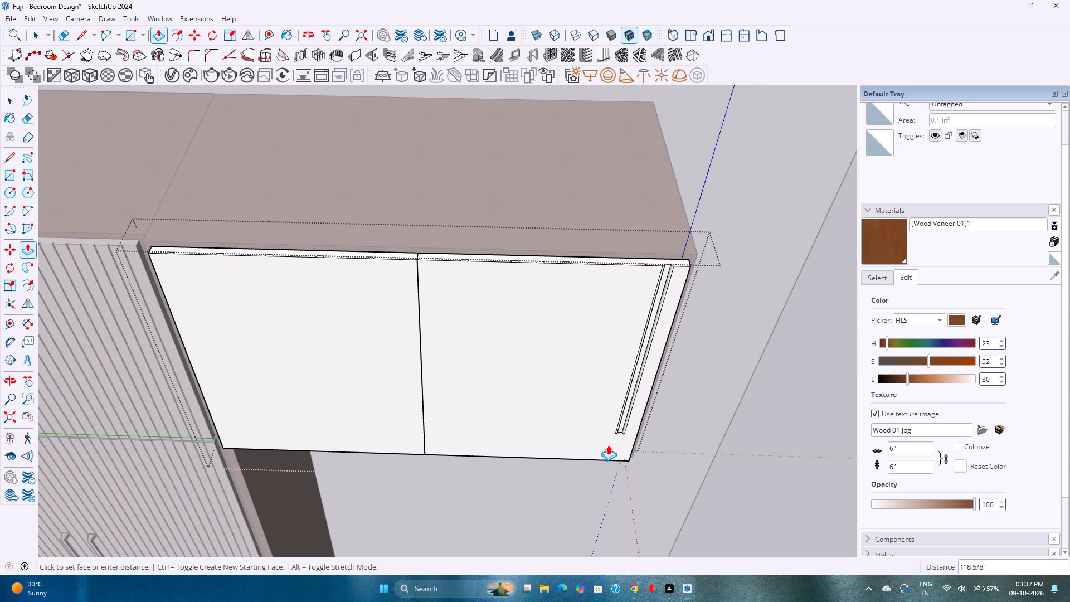
pyautogui.click(608, 459)
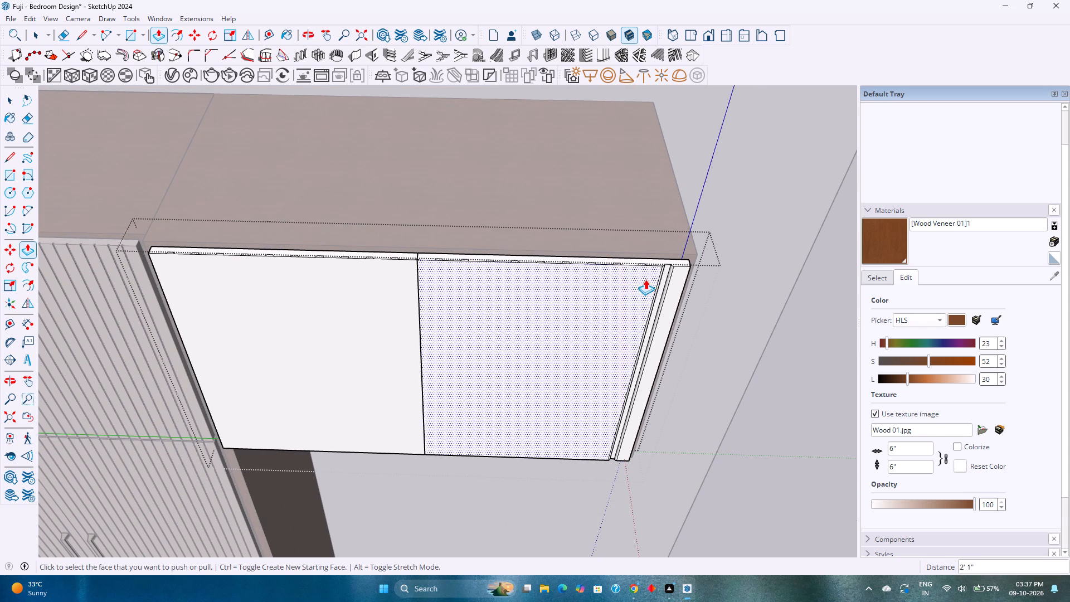
# Repeat the 2' 1" push on the second shutter's remaining nine groove profiles, working towards the joint between the shutters.
pyautogui.moveTo(651, 281); pyautogui.dragTo(643, 396, button='middle')
pyautogui.scroll(15, 632, 287)
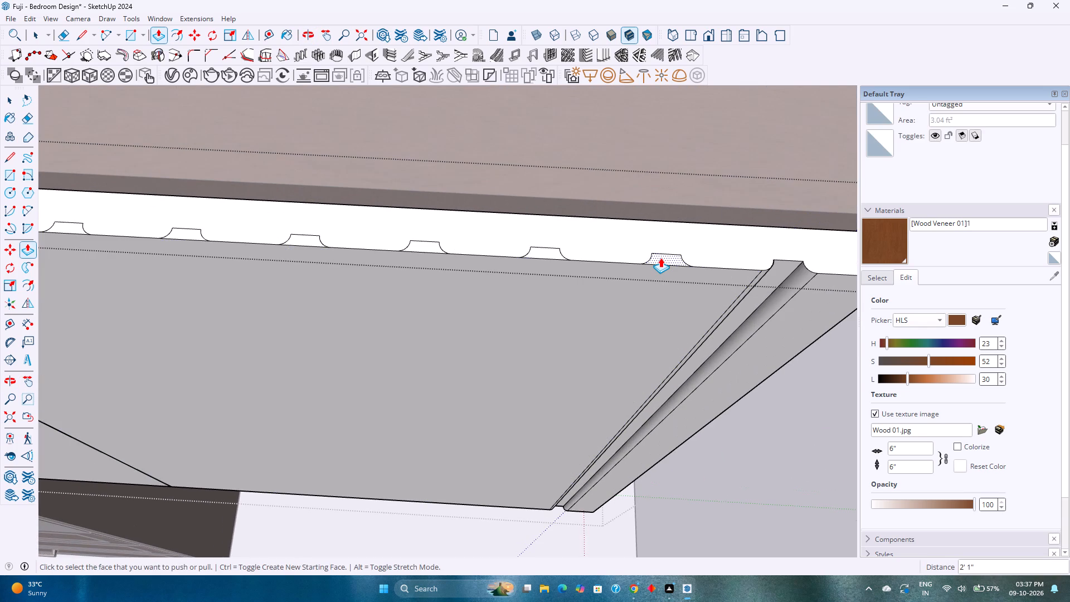
pyautogui.doubleClick(660, 258)
pyautogui.doubleClick(544, 253)
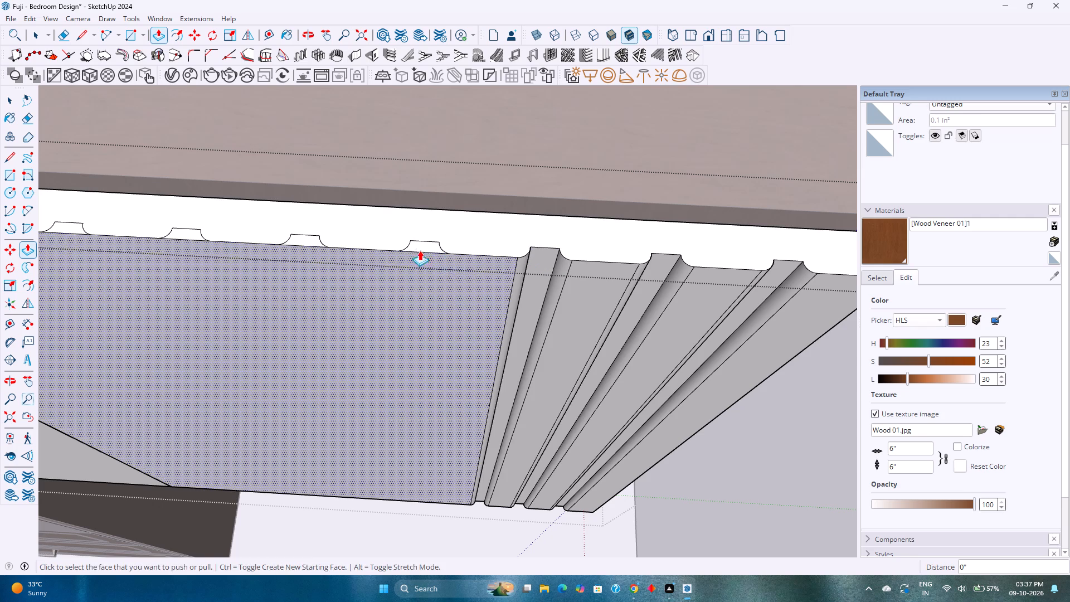
pyautogui.doubleClick(420, 243)
pyautogui.keyDown('shift'); pyautogui.moveTo(405, 264); pyautogui.dragTo(558, 301, button='middle'); pyautogui.keyUp('shift')
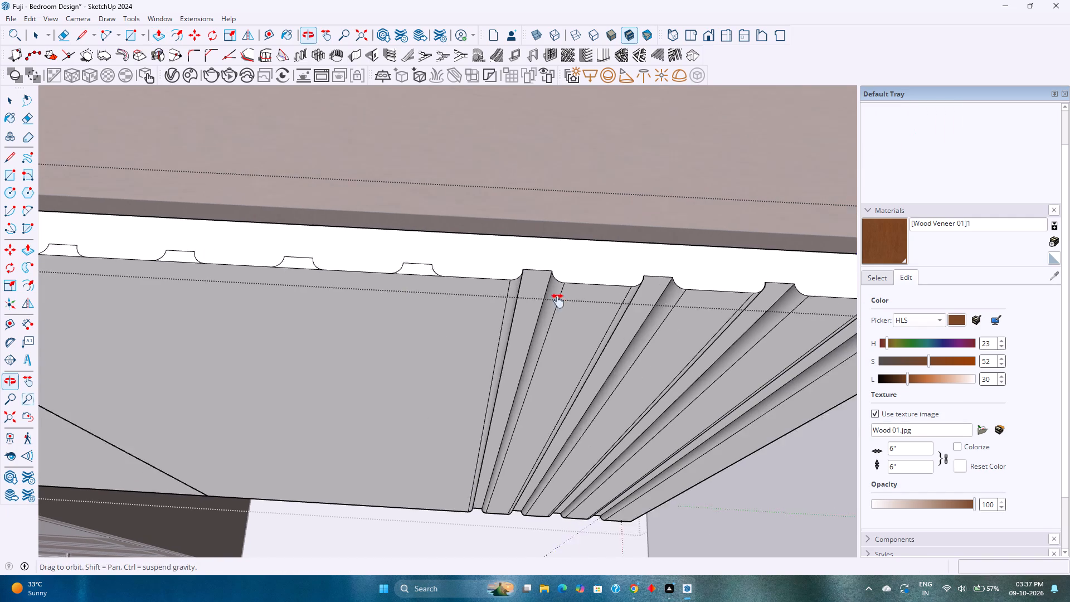
pyautogui.keyDown('shift'); pyautogui.moveTo(558, 301); pyautogui.dragTo(722, 331, button='middle'); pyautogui.keyUp('shift')
pyautogui.doubleClick(638, 309)
pyautogui.doubleClick(512, 304)
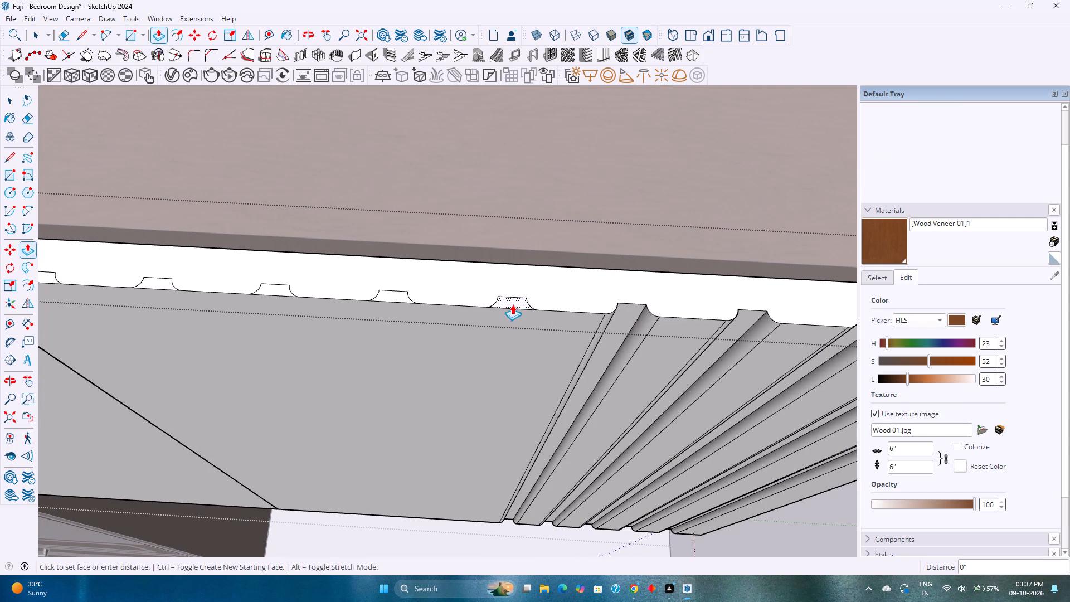
pyautogui.keyDown('shift'); pyautogui.moveTo(485, 316); pyautogui.dragTo(717, 350, button='middle'); pyautogui.keyUp('shift')
pyautogui.doubleClick(626, 331)
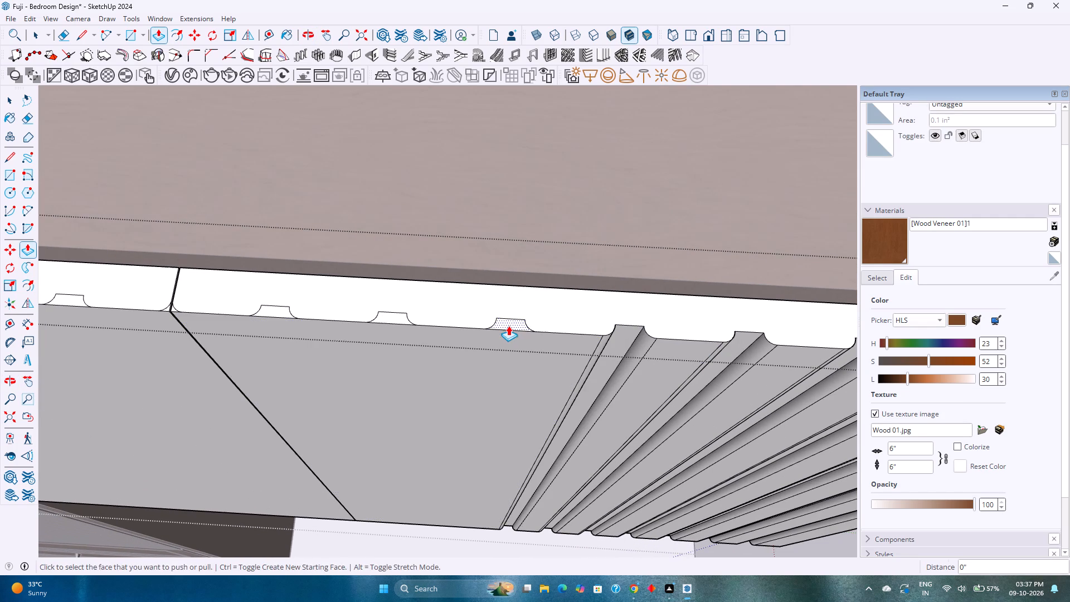
pyautogui.doubleClick(508, 326)
pyautogui.doubleClick(397, 318)
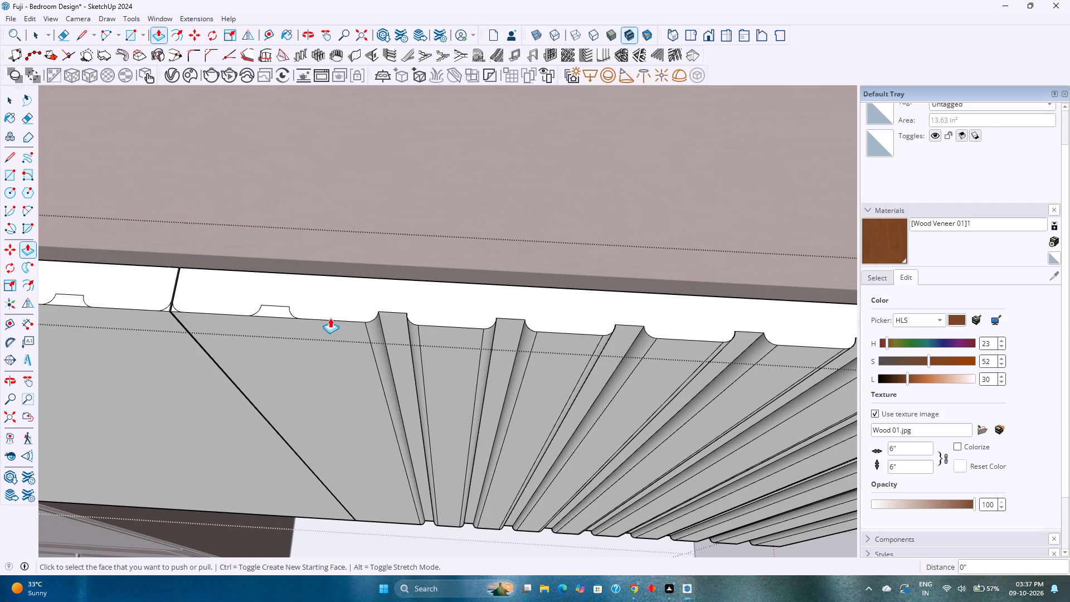
pyautogui.doubleClick(281, 313)
# Push the small corner slivers outside the arcs at both ends of the second shutter down its full height to round its vertical edges.
pyautogui.scroll(10, 183, 313)
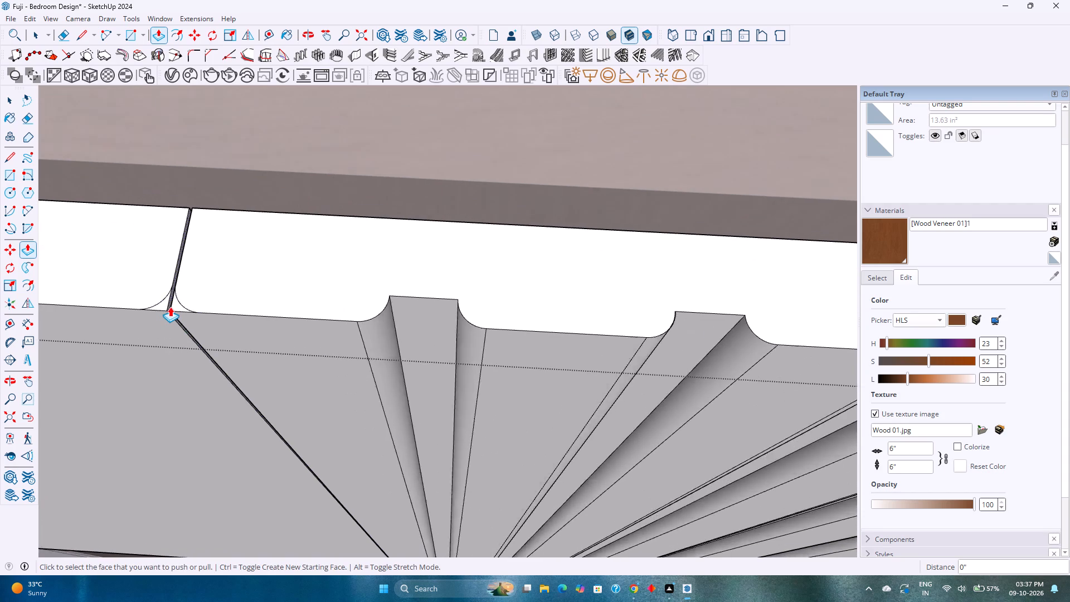
pyautogui.doubleClick(174, 307)
pyautogui.scroll(-16, 174, 307)
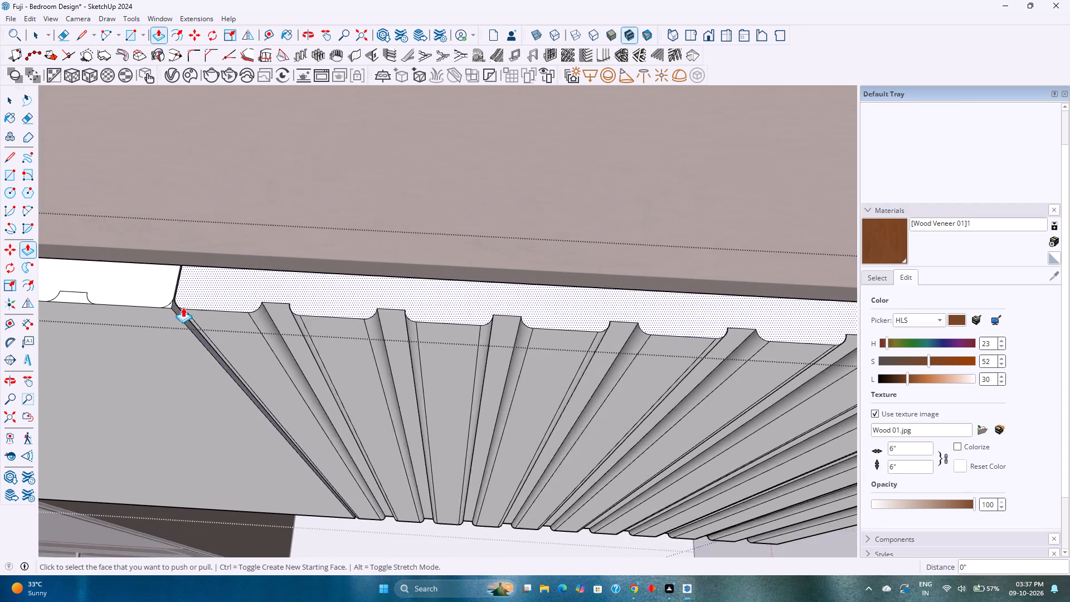
pyautogui.scroll(-10, 183, 307)
pyautogui.moveTo(525, 372); pyautogui.dragTo(425, 321, button='middle')
pyautogui.scroll(6, 774, 414)
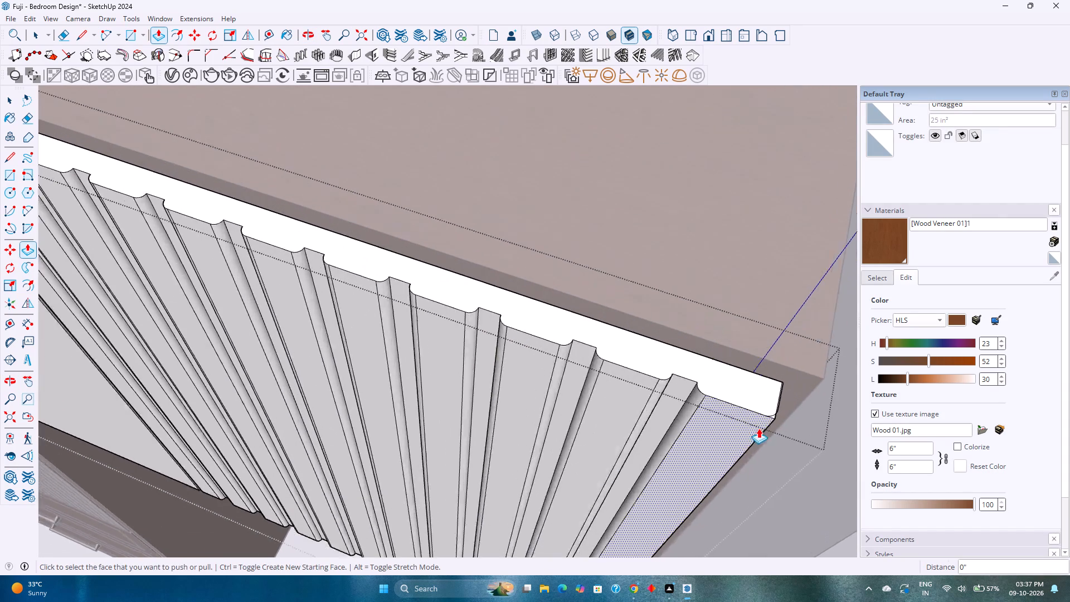
pyautogui.scroll(20, 758, 428)
pyautogui.scroll(1, 758, 428)
pyautogui.doubleClick(791, 406)
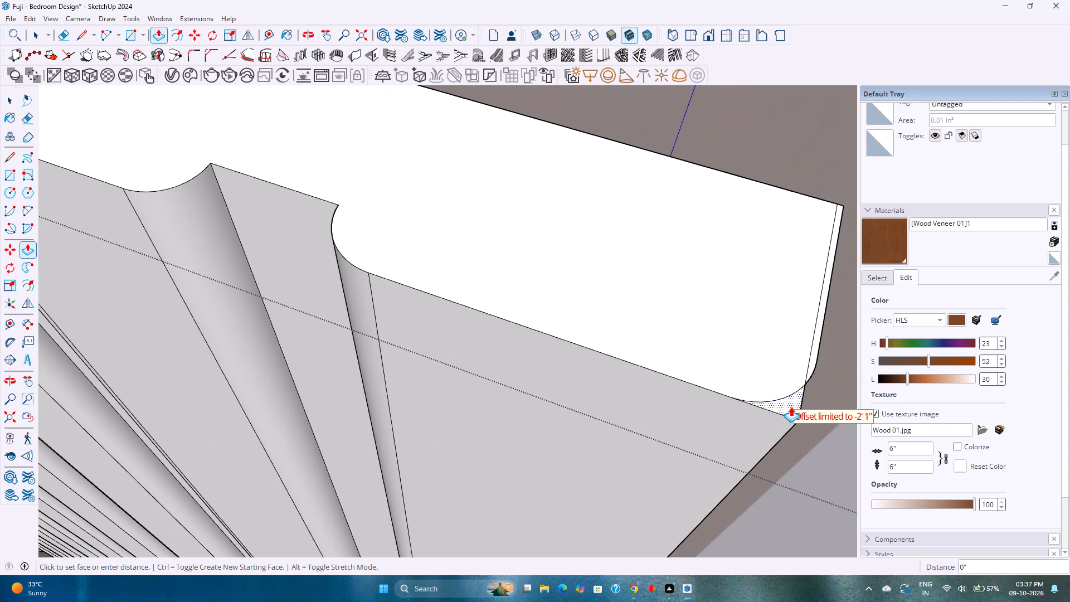
pyautogui.moveTo(776, 429); pyautogui.dragTo(717, 358, button='middle')
pyautogui.scroll(-5, 717, 356)
pyautogui.moveTo(717, 356); pyautogui.dragTo(622, 308, button='middle')
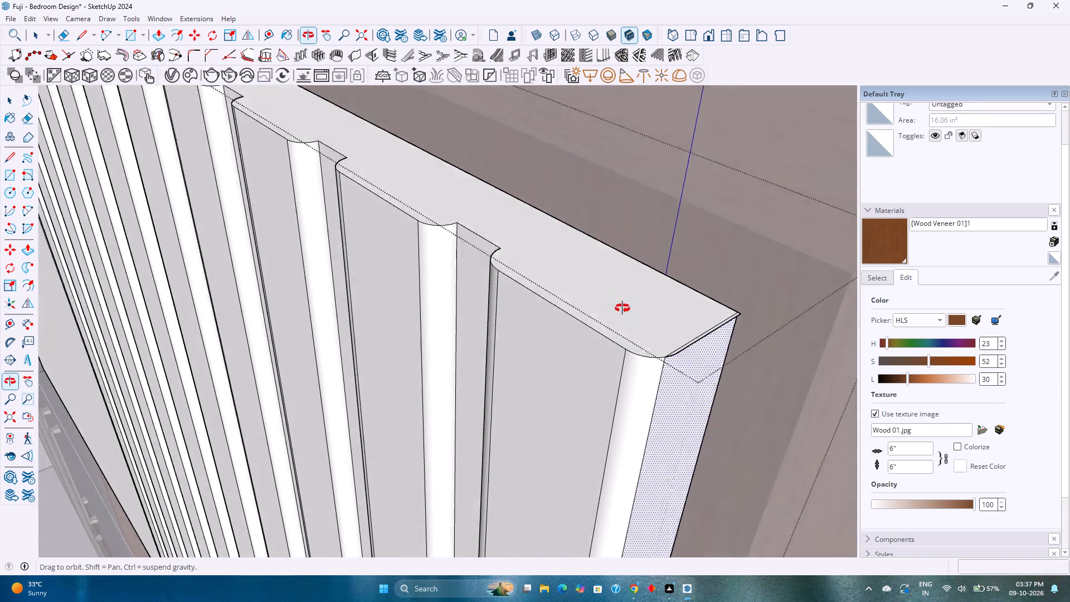
# Undo the second shutter's corner and groove pushes and the profile outlines on its top, back to a plain block.
pyautogui.moveTo(622, 308); pyautogui.dragTo(615, 286, button='middle')
pyautogui.scroll(13, 645, 352)
pyautogui.moveTo(672, 352); pyautogui.dragTo(777, 507, button='middle')
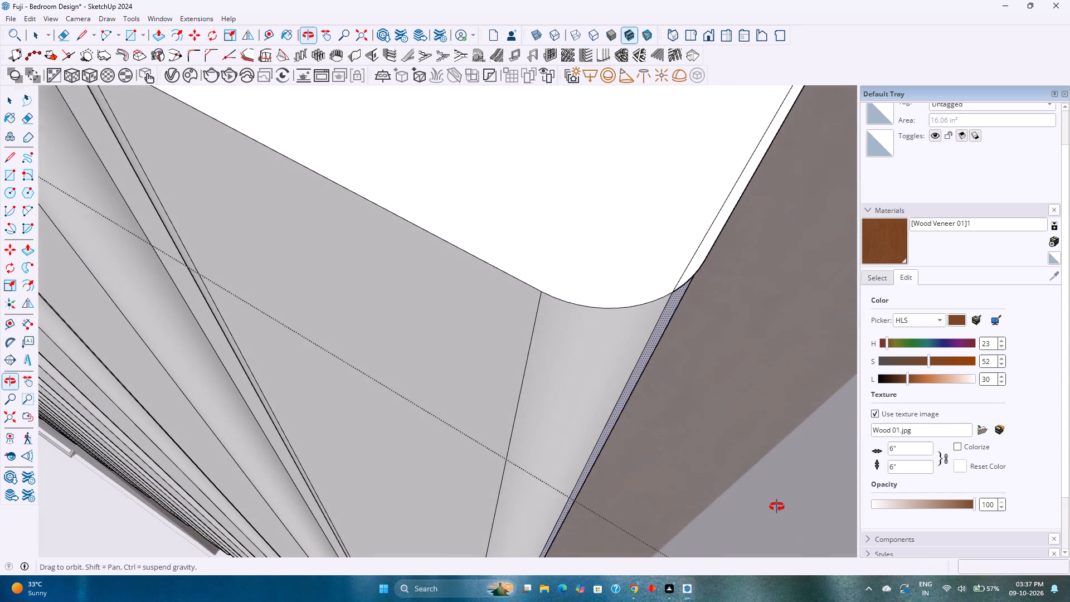
pyautogui.moveTo(777, 507); pyautogui.dragTo(560, 339, button='middle')
pyautogui.scroll(-9, 631, 377)
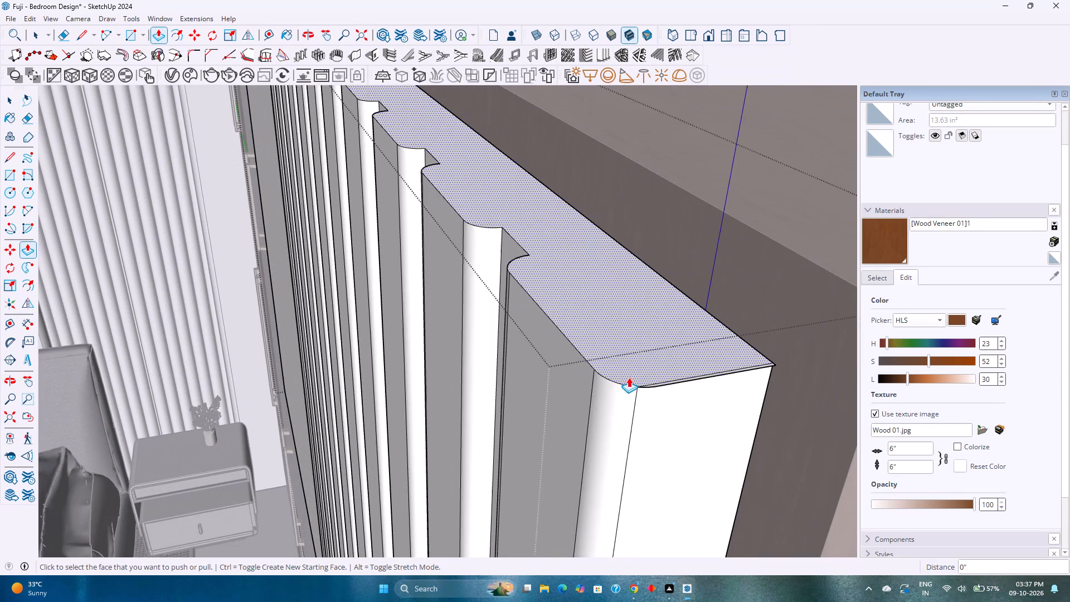
pyautogui.scroll(-5, 629, 377)
pyautogui.moveTo(583, 388); pyautogui.dragTo(670, 372, button='middle')
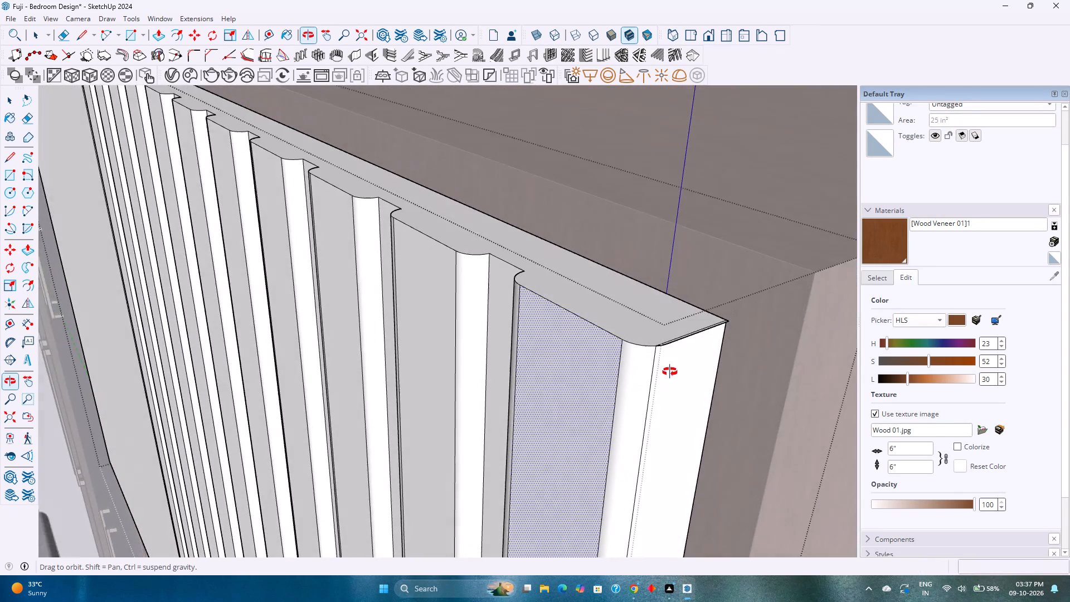
pyautogui.moveTo(670, 372); pyautogui.dragTo(671, 368, button='middle')
pyautogui.scroll(8, 684, 341)
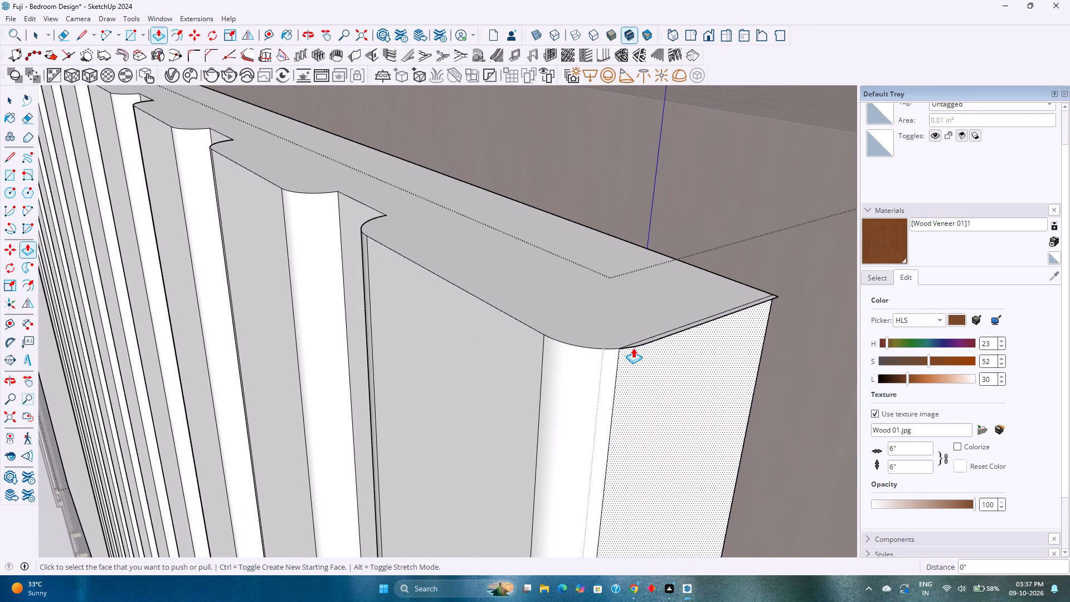
pyautogui.hotkey('ctrl', 'z')
pyautogui.hotkey('ctrl', 'z')
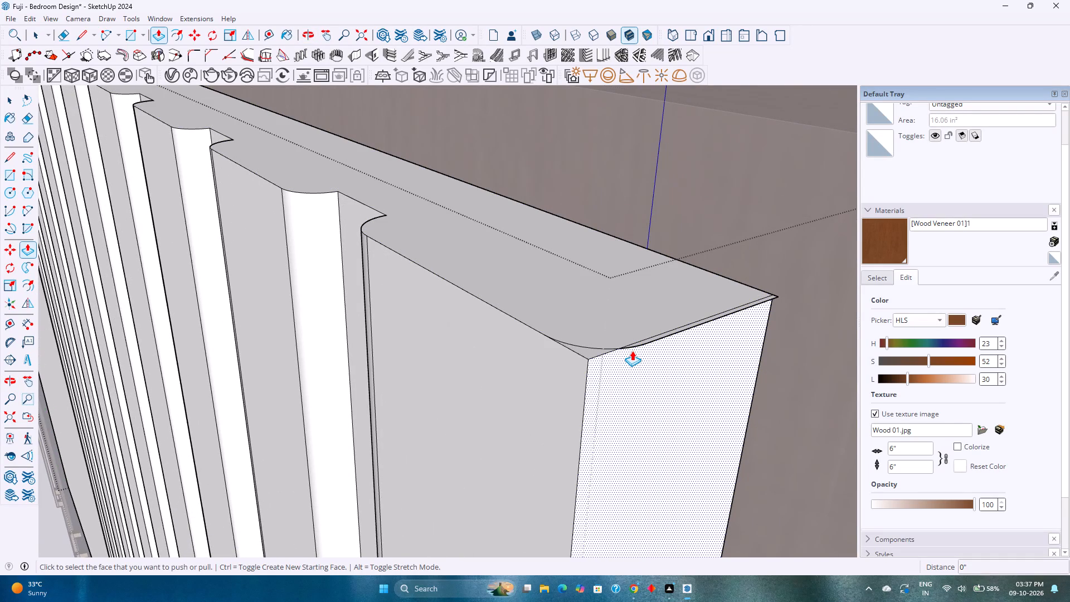
pyautogui.hotkey('ctrl', 'z')
pyautogui.hotkey('ctrl', 'z')
pyautogui.hotkey('ctrl', 'z')
pyautogui.hotkey('ctrl', 'z')
pyautogui.hotkey('ctrl', 'z')
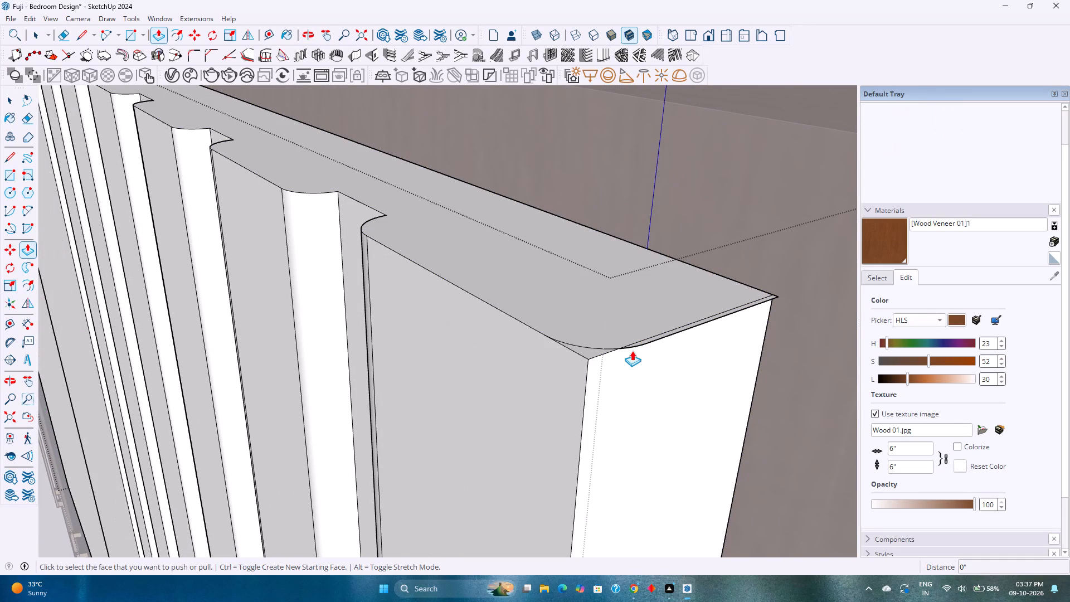
pyautogui.hotkey('ctrl', 'z')
pyautogui.hotkey('ctrl', 'z')
pyautogui.hotkey('ctrl', 'z')
pyautogui.hotkey('ctrl', 'z')
pyautogui.hotkey('ctrl', 'z')
pyautogui.hotkey('ctrl', 'z')
pyautogui.hotkey('ctrl', 'z')
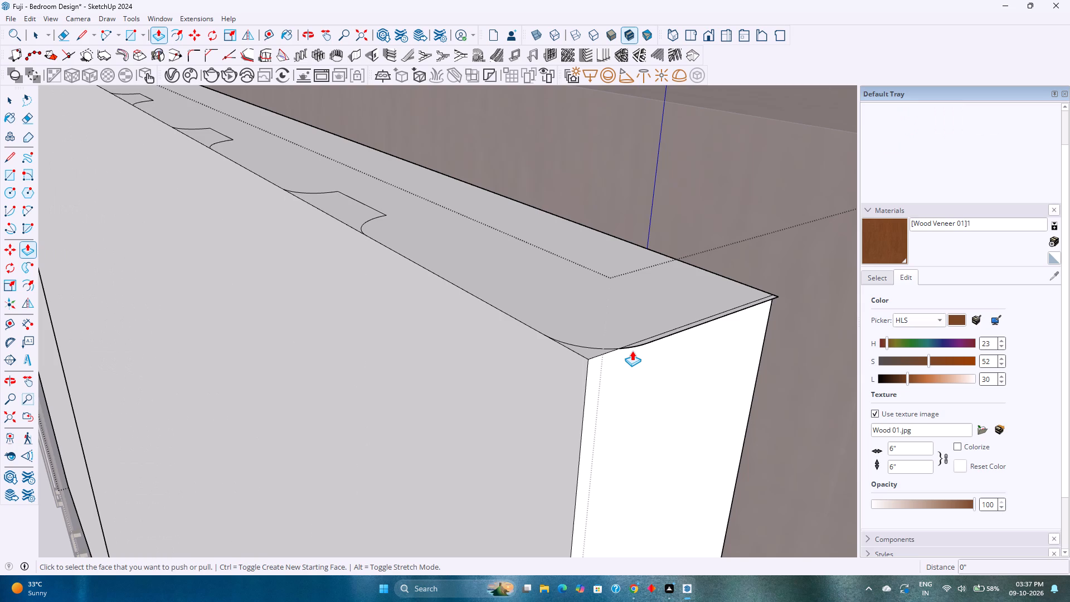
pyautogui.hotkey('ctrl', 'z')
pyautogui.hotkey('ctrl', 'z')
pyautogui.scroll(-5, 473, 369)
# Copy the first shutter's grooved top-face profile from its back corner at the joint to the second shutter's outer back corner.
pyautogui.press('space')
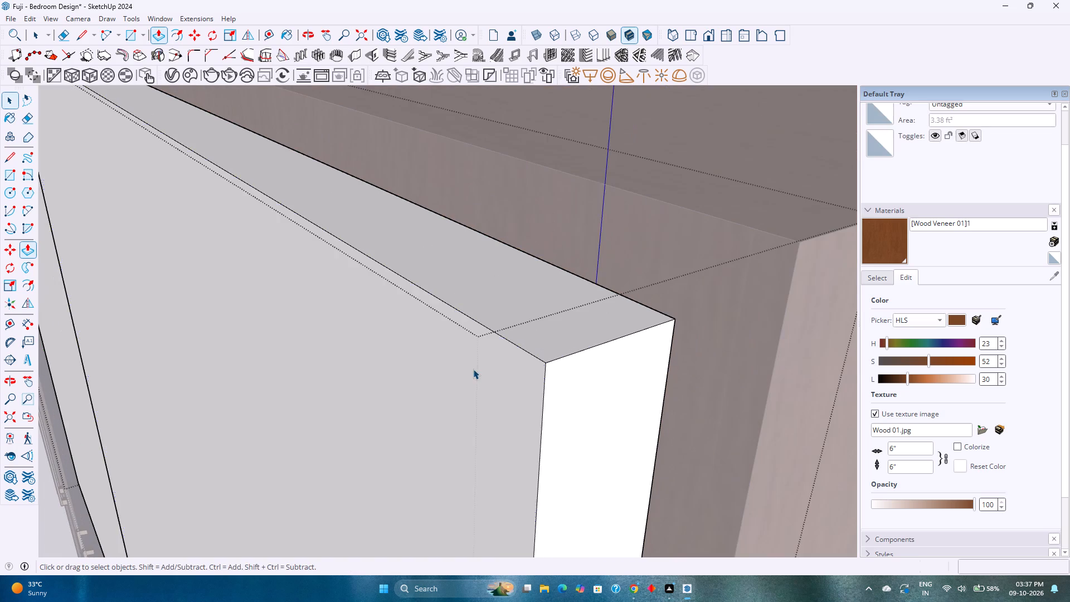
pyautogui.scroll(-5, 469, 369)
pyautogui.keyDown('shift'); pyautogui.moveTo(469, 369); pyautogui.dragTo(799, 498, button='middle'); pyautogui.keyUp('shift')
pyautogui.scroll(-8, 697, 454)
pyautogui.moveTo(435, 425); pyautogui.dragTo(835, 601, button='middle')
pyautogui.scroll(-5, 553, 466)
pyautogui.keyDown('shift'); pyautogui.moveTo(493, 461); pyautogui.dragTo(717, 334, button='middle'); pyautogui.keyUp('shift')
pyautogui.scroll(6, 512, 272)
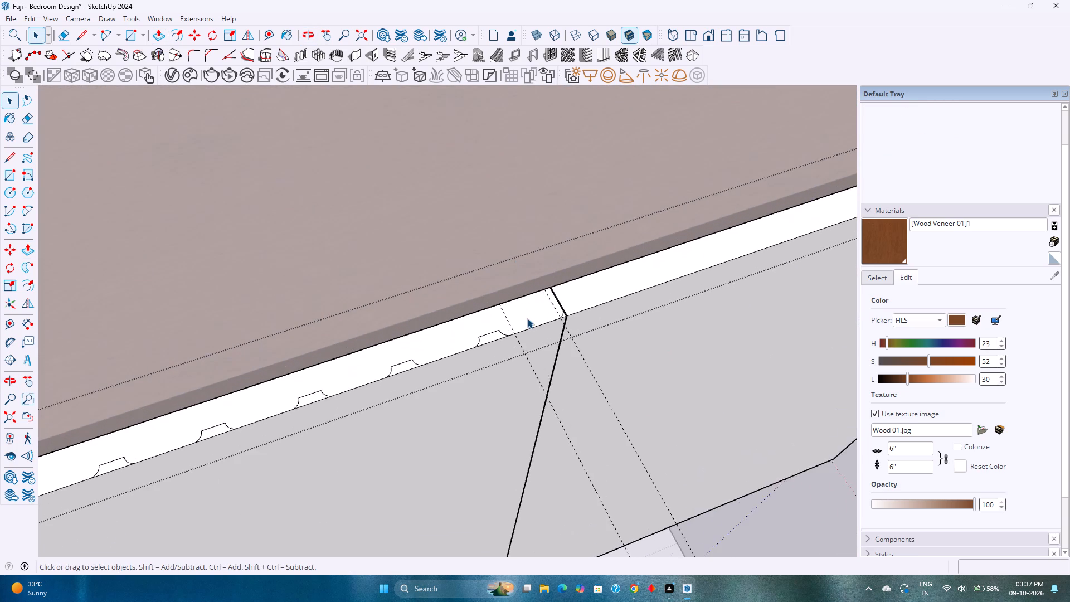
pyautogui.scroll(3, 527, 318)
pyautogui.doubleClick(528, 318)
pyautogui.press('m')
pyautogui.scroll(2, 565, 281)
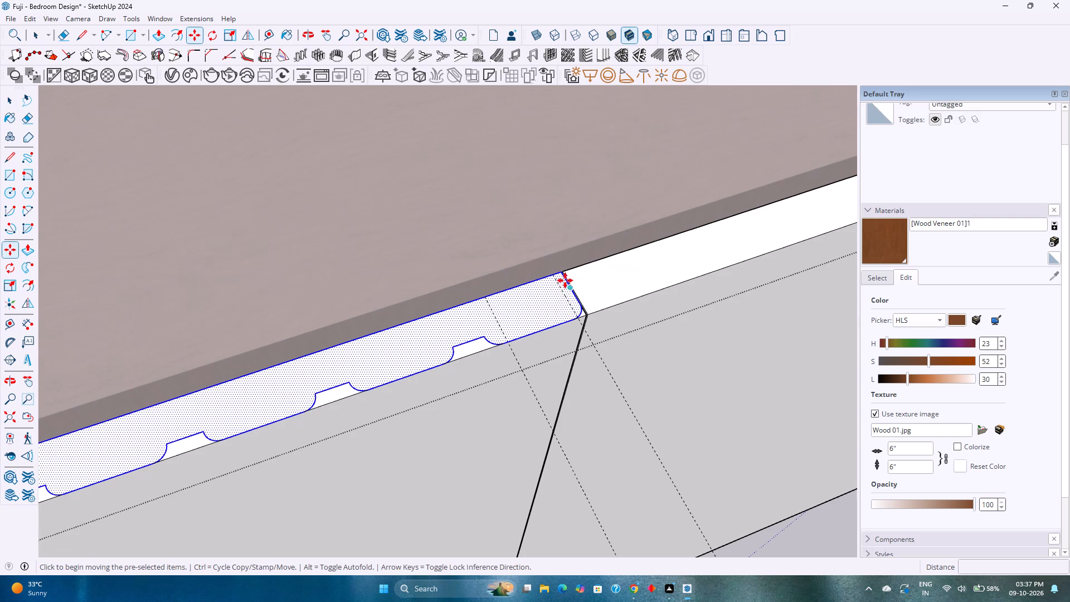
pyautogui.scroll(16, 565, 280)
pyautogui.click(552, 252)
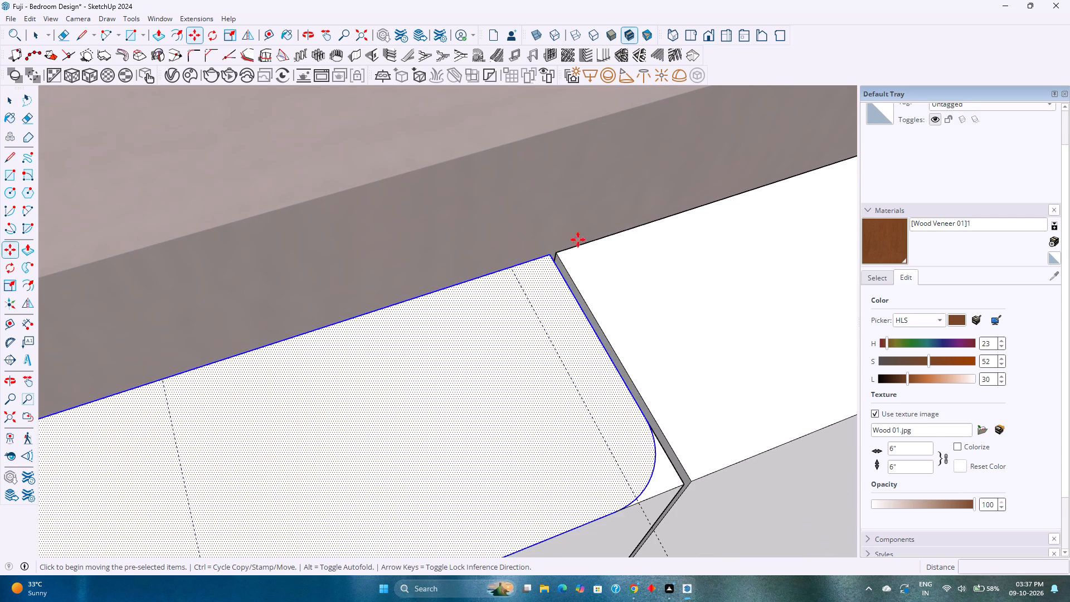
pyautogui.scroll(-18, 584, 236)
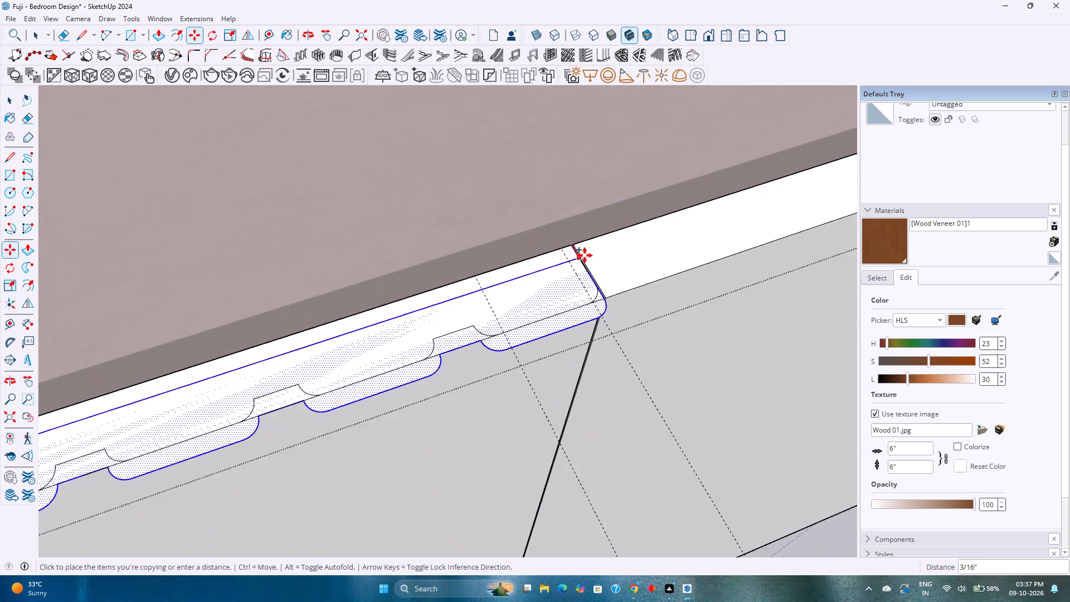
pyautogui.keyDown('shift'); pyautogui.moveTo(585, 256); pyautogui.dragTo(98, 384, button='middle'); pyautogui.keyUp('shift')
pyautogui.scroll(-15, 225, 351)
pyautogui.keyDown('shift'); pyautogui.moveTo(480, 303); pyautogui.dragTo(458, 321, button='middle'); pyautogui.keyUp('shift')
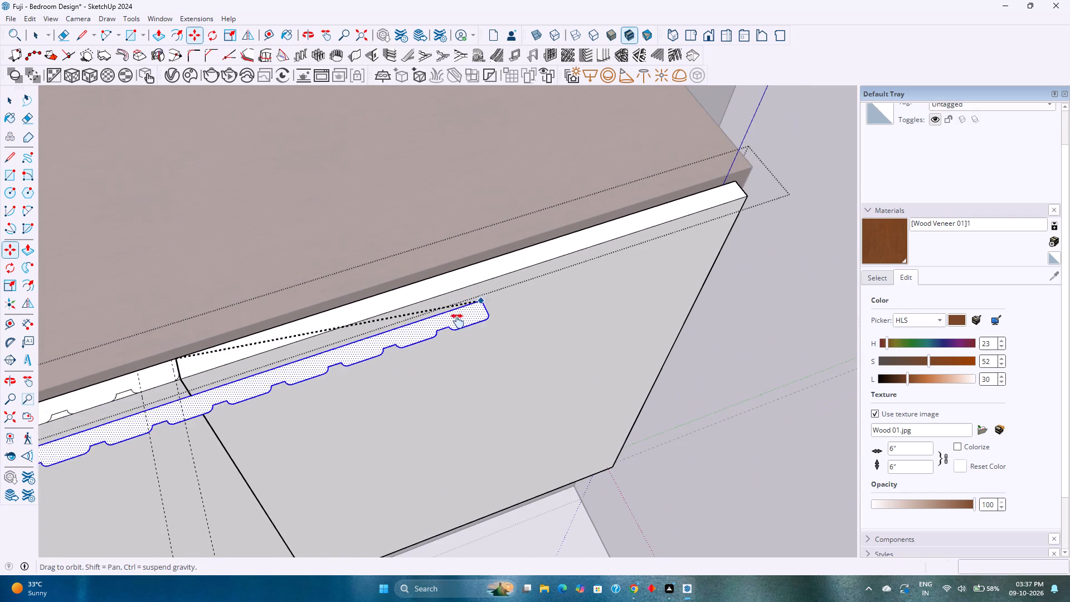
pyautogui.keyDown('shift'); pyautogui.moveTo(458, 321); pyautogui.dragTo(170, 498, button='middle'); pyautogui.keyUp('shift')
pyautogui.scroll(13, 455, 377)
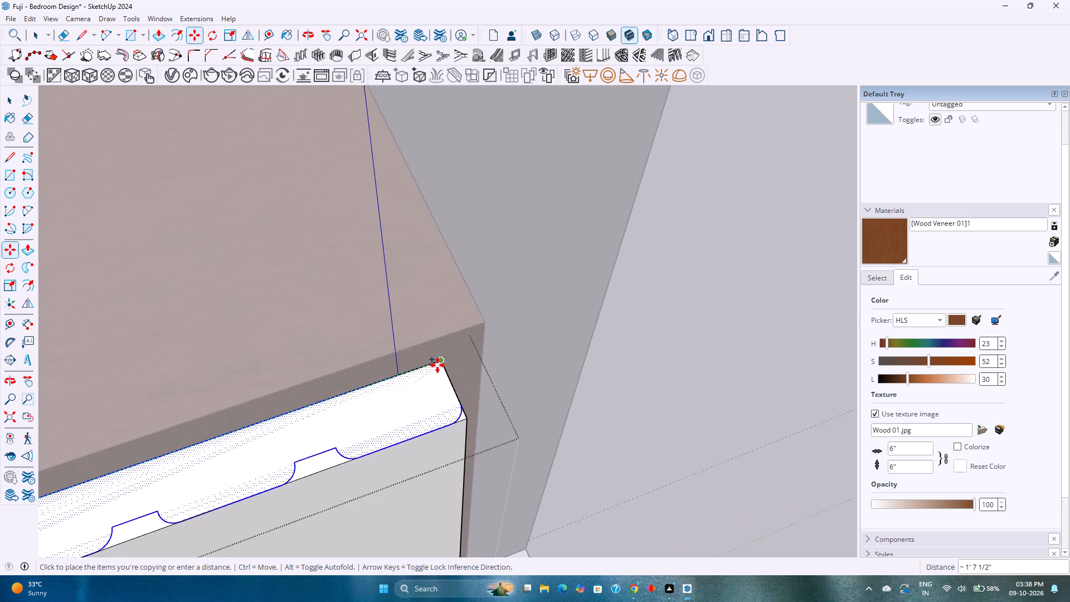
pyautogui.click(440, 362)
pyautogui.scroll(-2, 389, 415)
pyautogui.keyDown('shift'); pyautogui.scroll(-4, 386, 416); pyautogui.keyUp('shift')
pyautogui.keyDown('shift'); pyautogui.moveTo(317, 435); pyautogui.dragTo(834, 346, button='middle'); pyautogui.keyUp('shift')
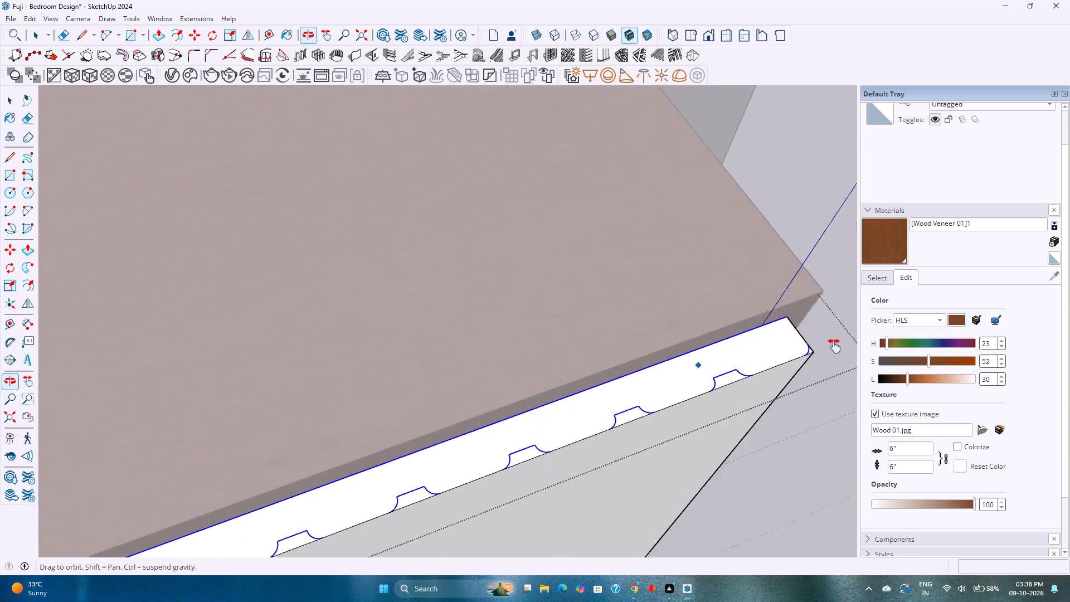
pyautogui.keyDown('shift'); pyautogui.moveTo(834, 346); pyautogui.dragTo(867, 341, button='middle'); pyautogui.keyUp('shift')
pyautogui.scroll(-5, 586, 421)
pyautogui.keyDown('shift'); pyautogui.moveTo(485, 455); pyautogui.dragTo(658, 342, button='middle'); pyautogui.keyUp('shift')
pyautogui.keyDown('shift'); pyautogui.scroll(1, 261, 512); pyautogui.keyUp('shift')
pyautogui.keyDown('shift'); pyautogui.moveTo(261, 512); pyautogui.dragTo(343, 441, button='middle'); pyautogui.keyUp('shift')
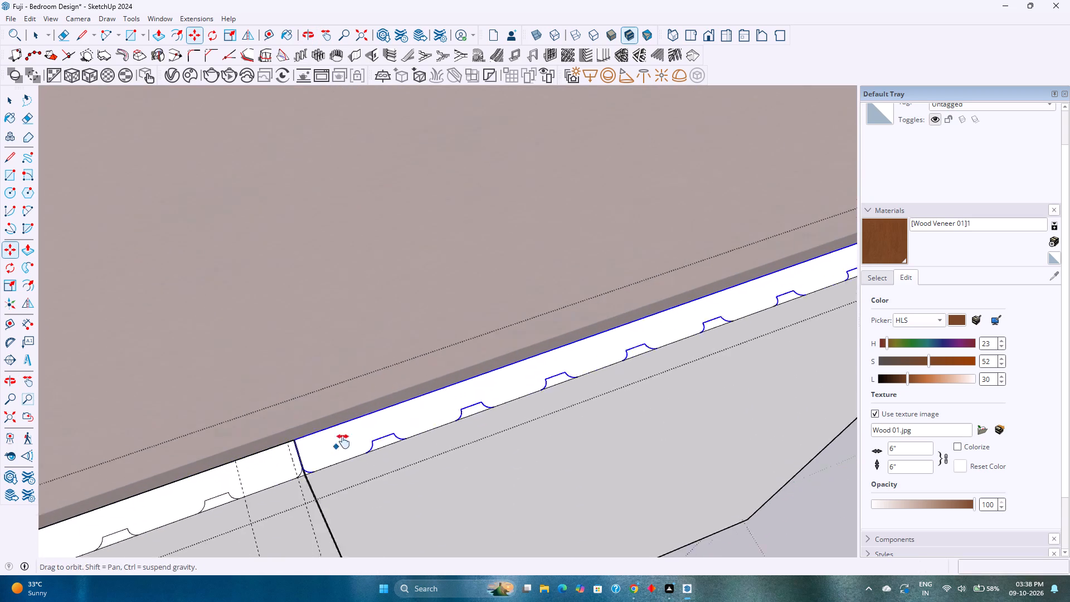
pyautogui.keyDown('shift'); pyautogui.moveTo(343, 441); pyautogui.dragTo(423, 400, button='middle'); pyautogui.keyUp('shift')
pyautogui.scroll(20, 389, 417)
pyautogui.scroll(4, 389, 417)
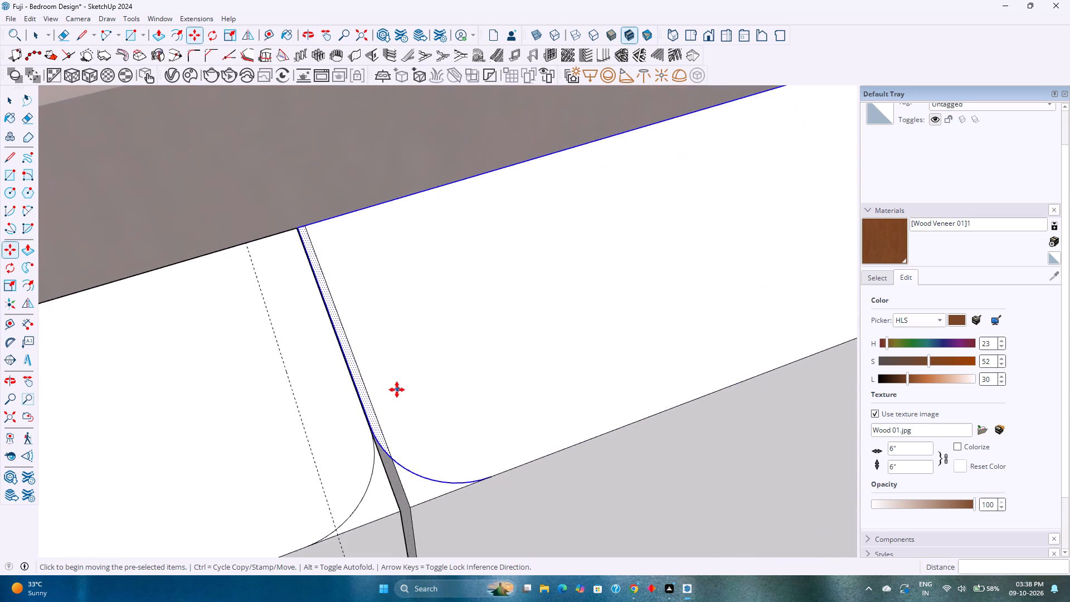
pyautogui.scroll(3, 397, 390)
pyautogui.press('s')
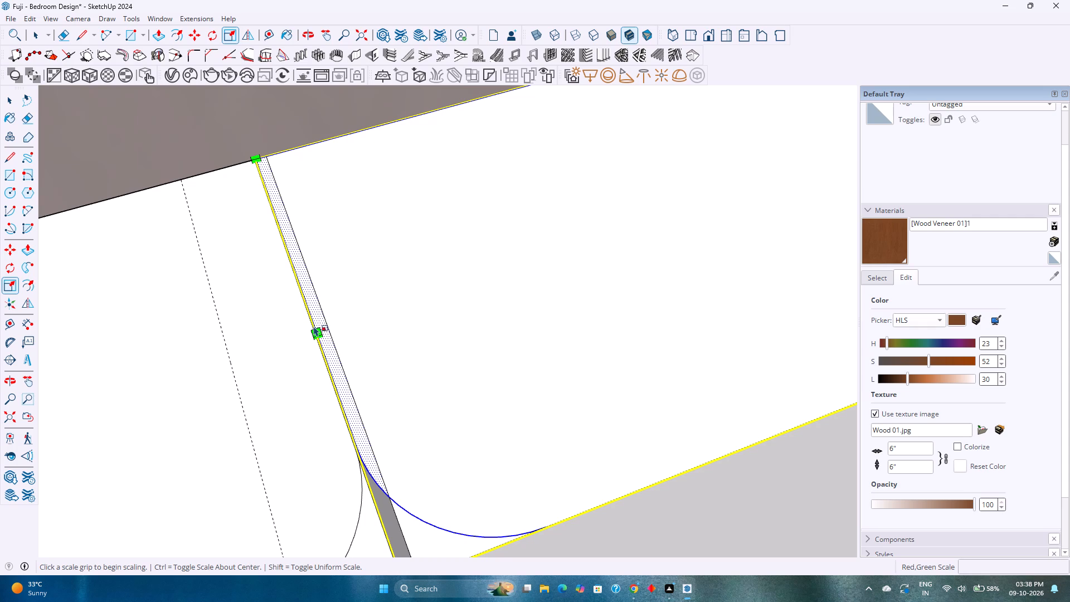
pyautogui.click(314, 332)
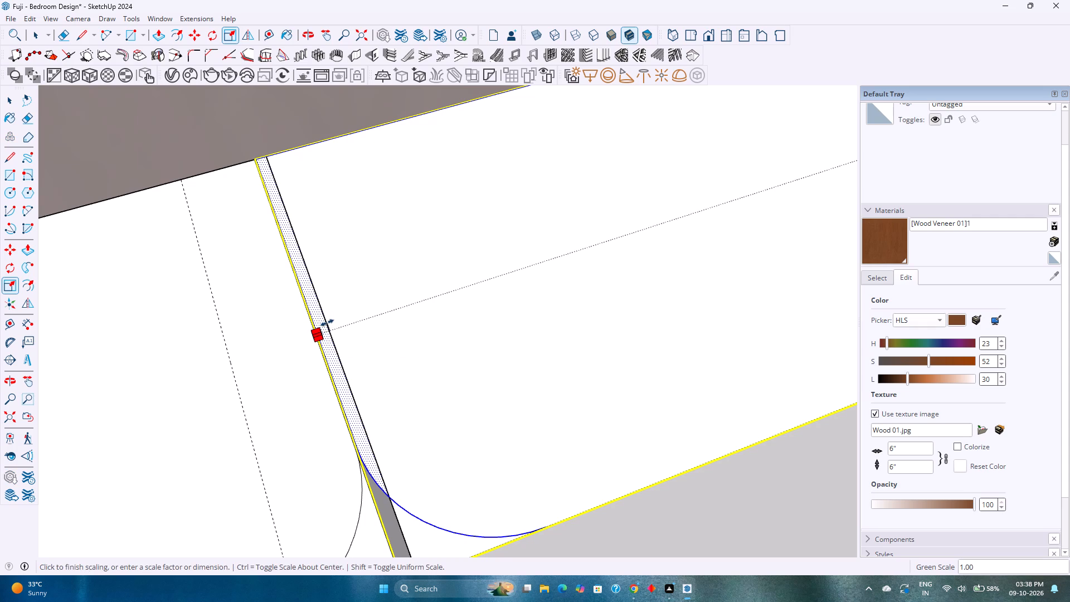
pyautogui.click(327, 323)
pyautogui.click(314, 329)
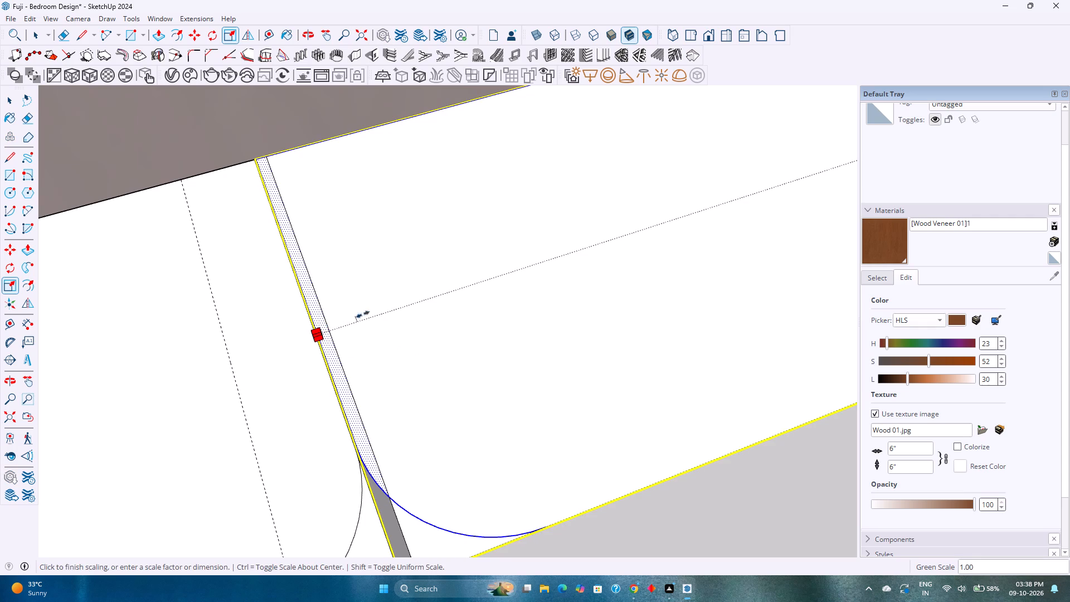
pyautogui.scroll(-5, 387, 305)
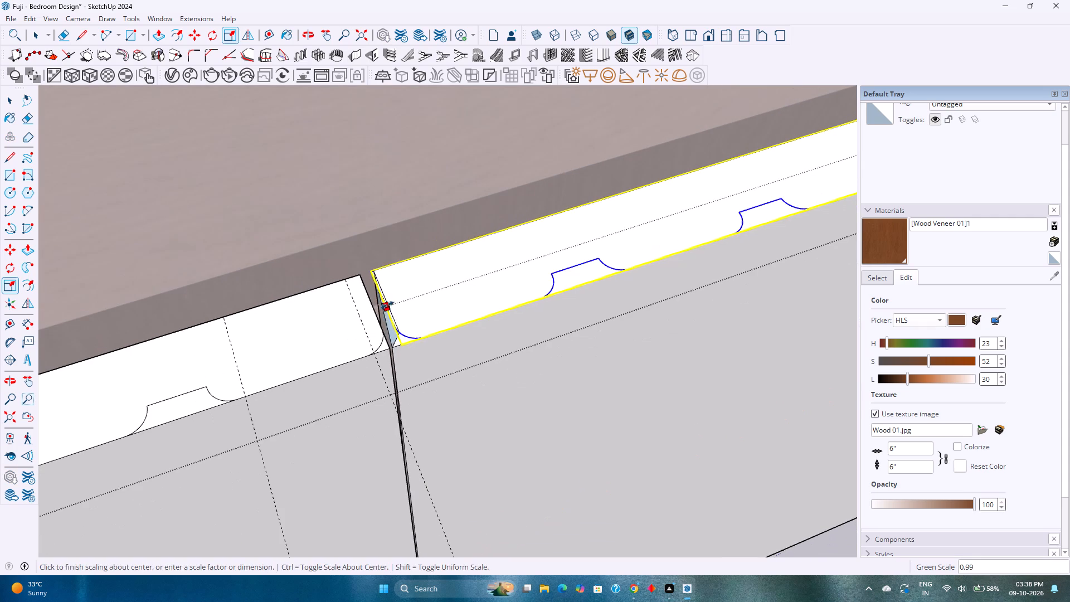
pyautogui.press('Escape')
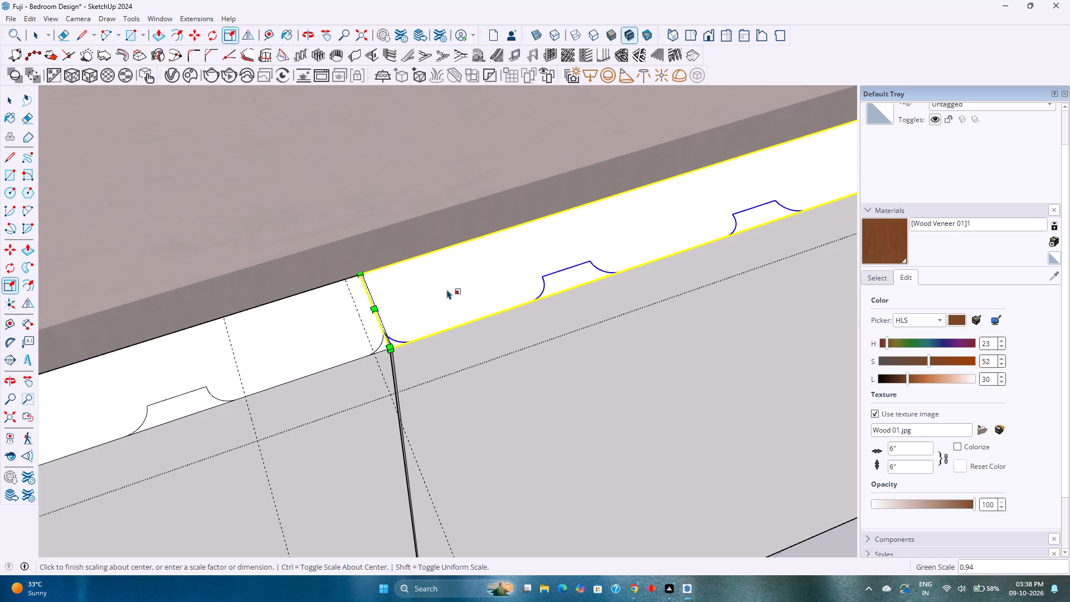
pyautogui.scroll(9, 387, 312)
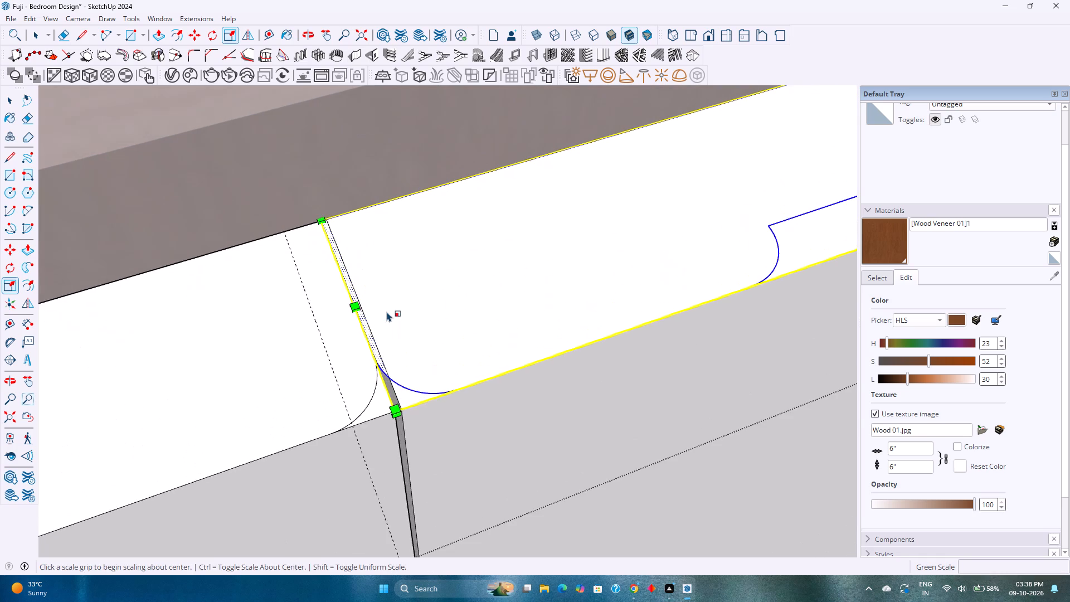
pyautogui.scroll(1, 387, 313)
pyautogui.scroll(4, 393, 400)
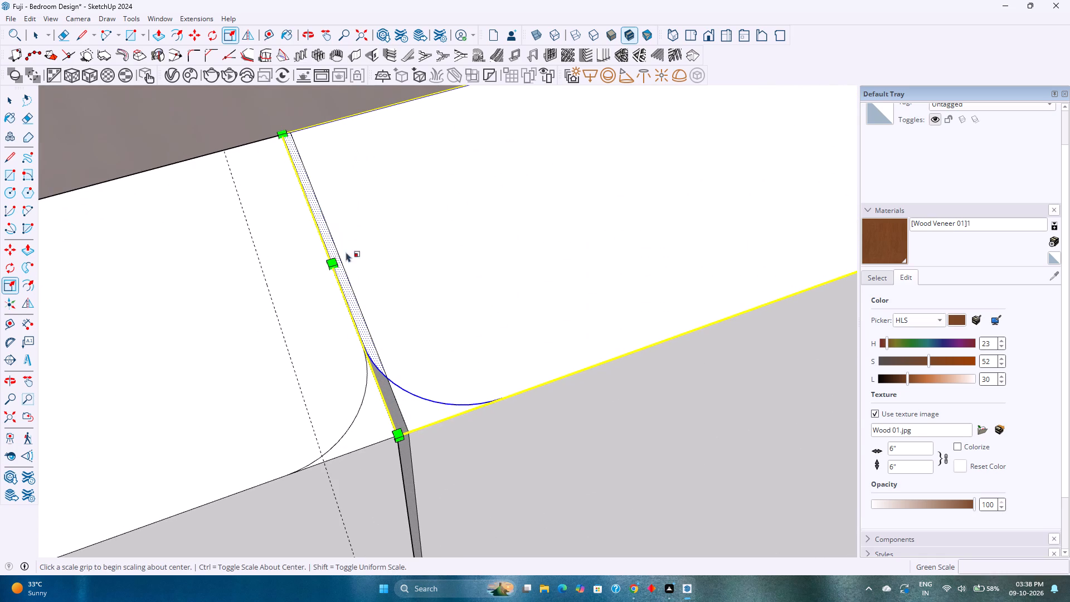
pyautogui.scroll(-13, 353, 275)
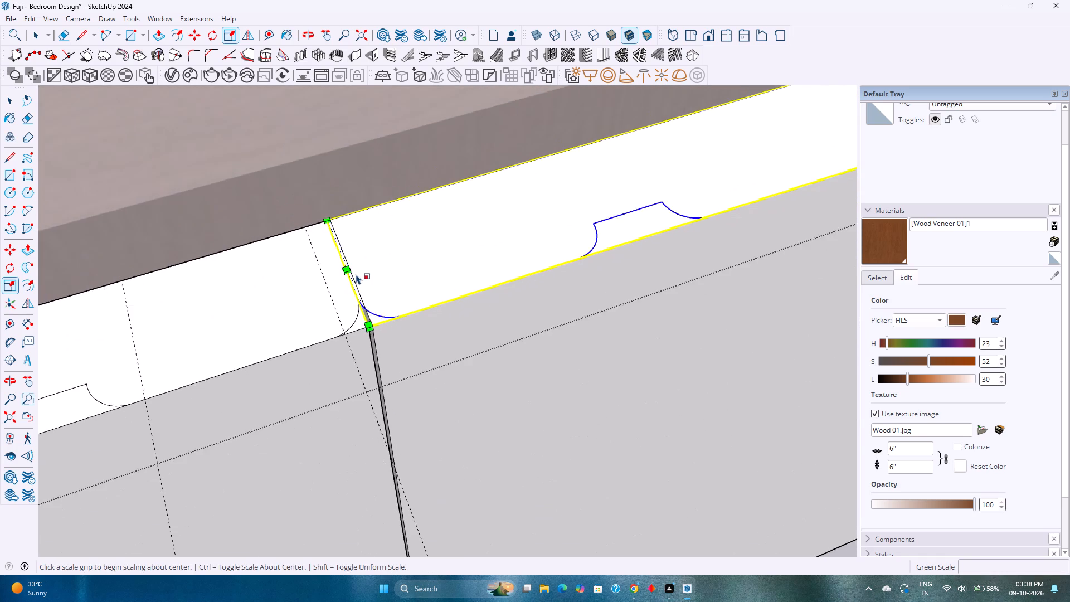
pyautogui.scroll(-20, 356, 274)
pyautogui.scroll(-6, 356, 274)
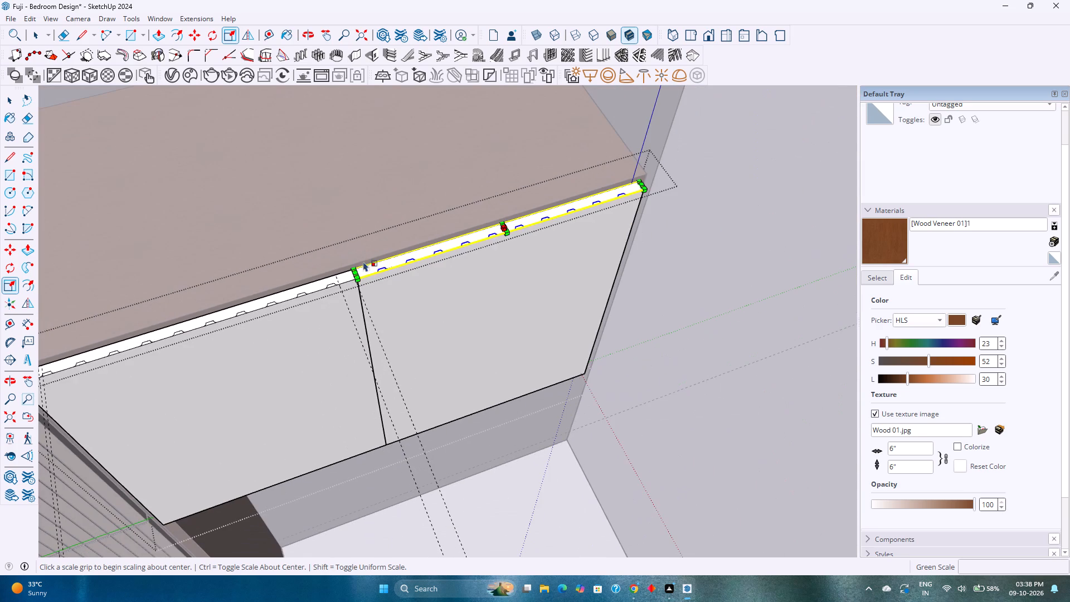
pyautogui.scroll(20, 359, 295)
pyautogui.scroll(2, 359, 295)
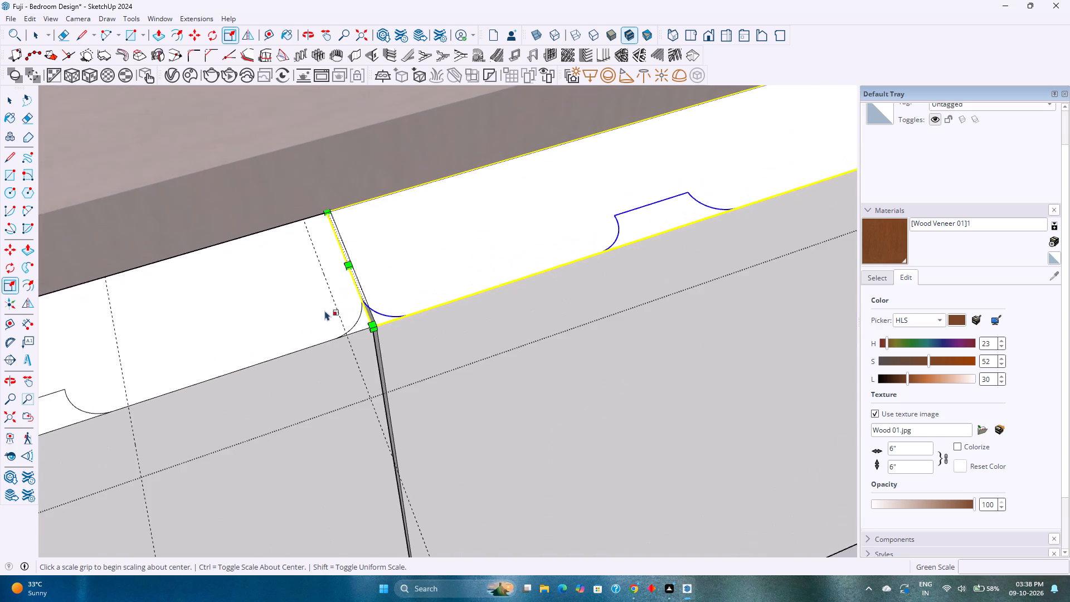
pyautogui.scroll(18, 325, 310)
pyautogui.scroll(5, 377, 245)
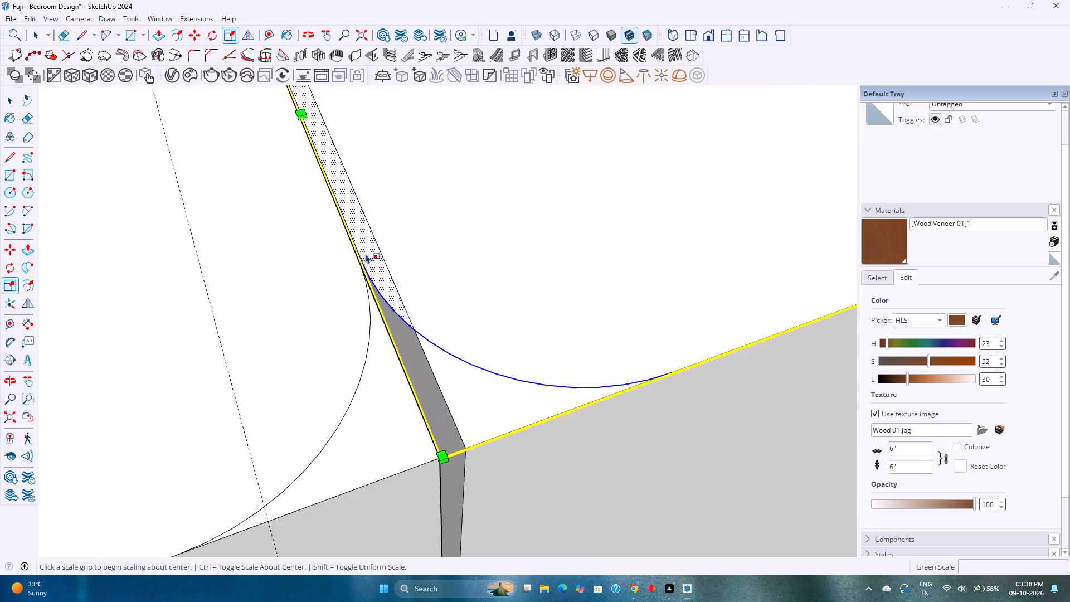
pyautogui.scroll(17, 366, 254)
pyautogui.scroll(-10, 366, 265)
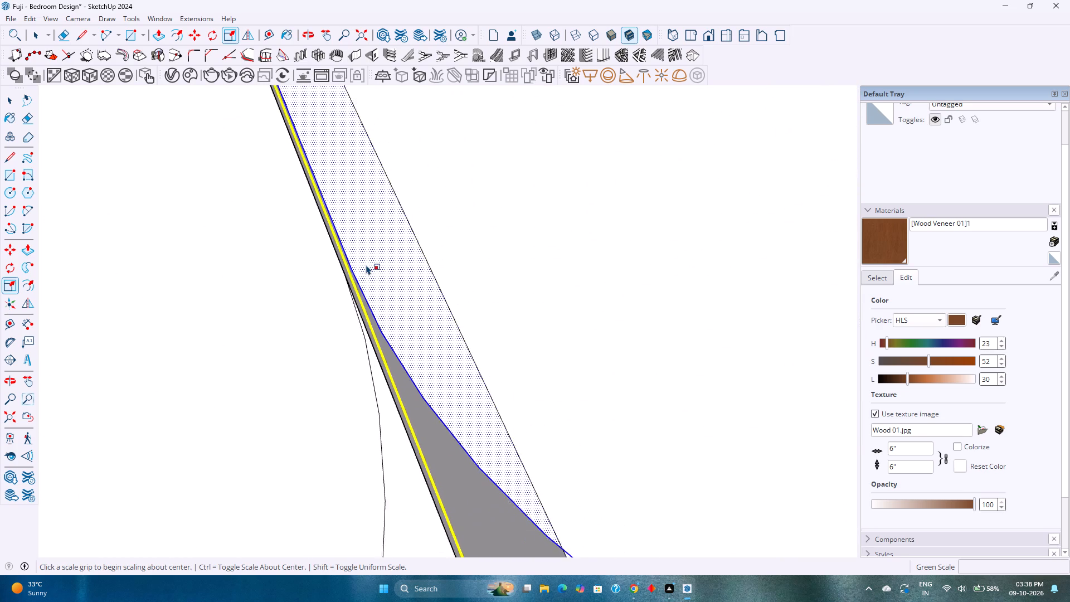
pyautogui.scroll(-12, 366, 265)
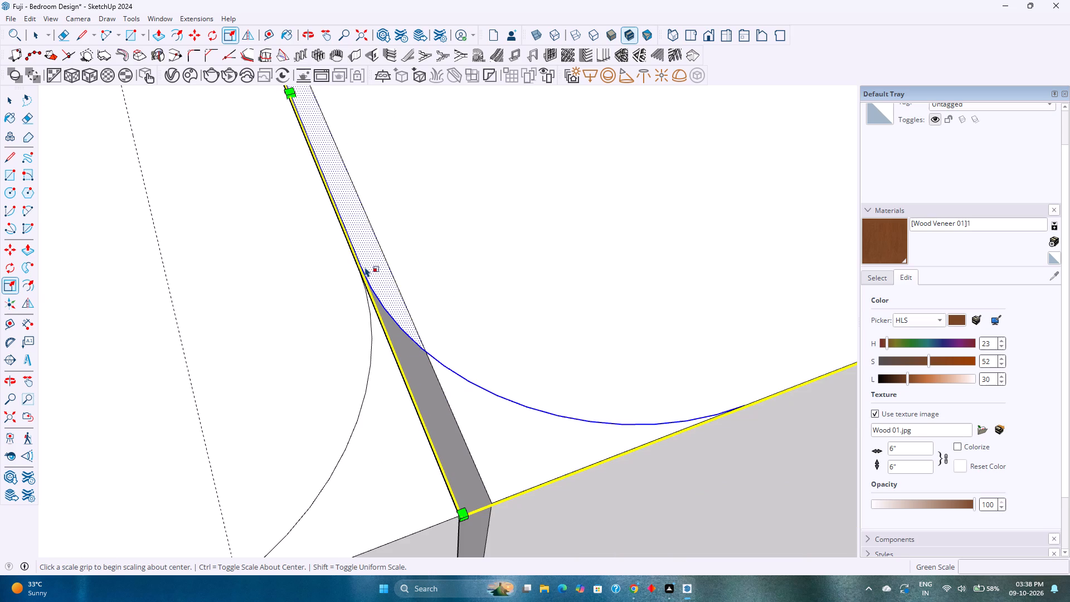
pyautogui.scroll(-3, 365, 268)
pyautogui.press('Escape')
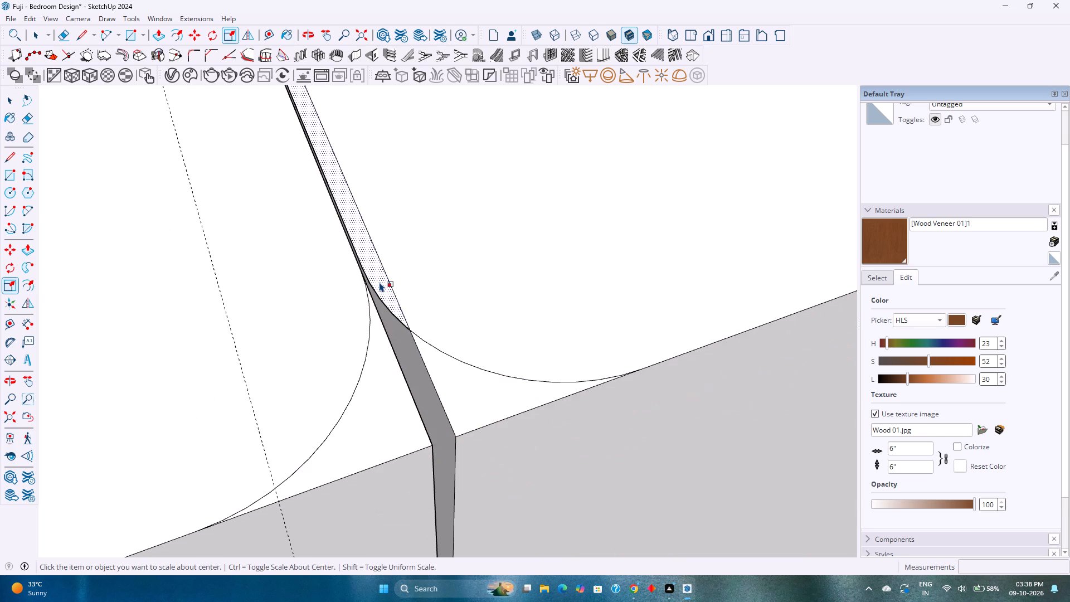
# Erase the copied profile's excess edges that overhang the narrow gap between the two shutters.
pyautogui.press('e')
pyautogui.click(380, 297)
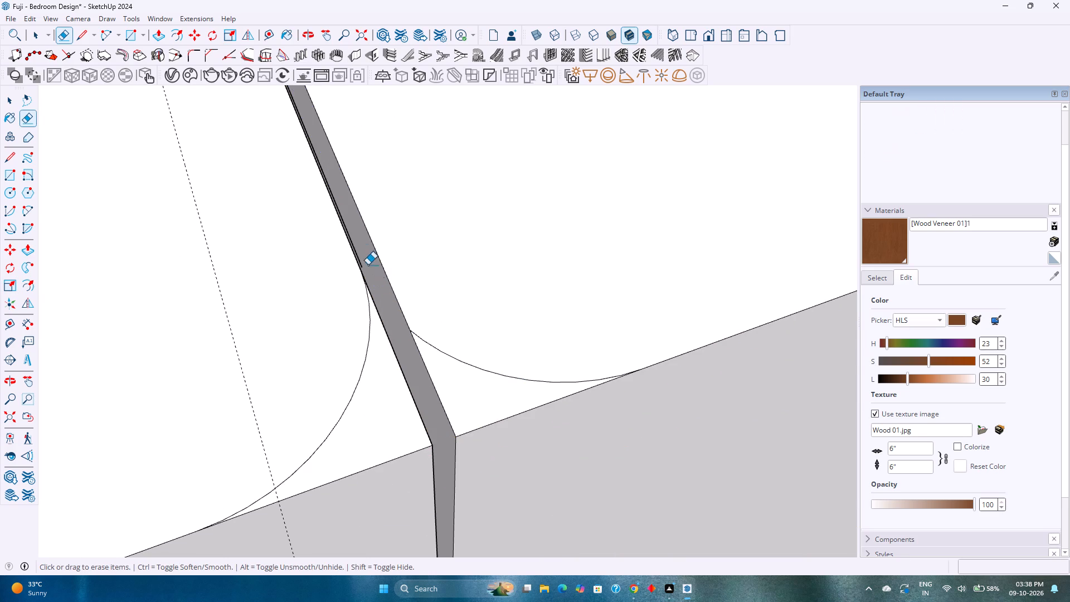
pyautogui.scroll(7, 355, 242)
pyautogui.click(348, 242)
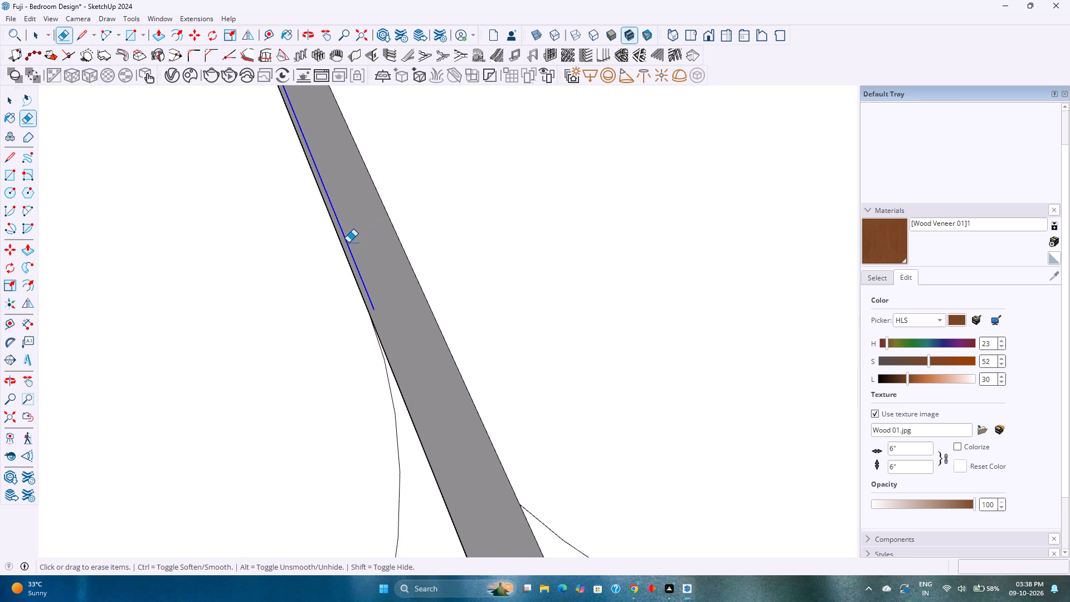
pyautogui.scroll(-12, 348, 242)
pyautogui.keyDown('shift'); pyautogui.moveTo(368, 276); pyautogui.dragTo(456, 460, button='middle'); pyautogui.keyUp('shift')
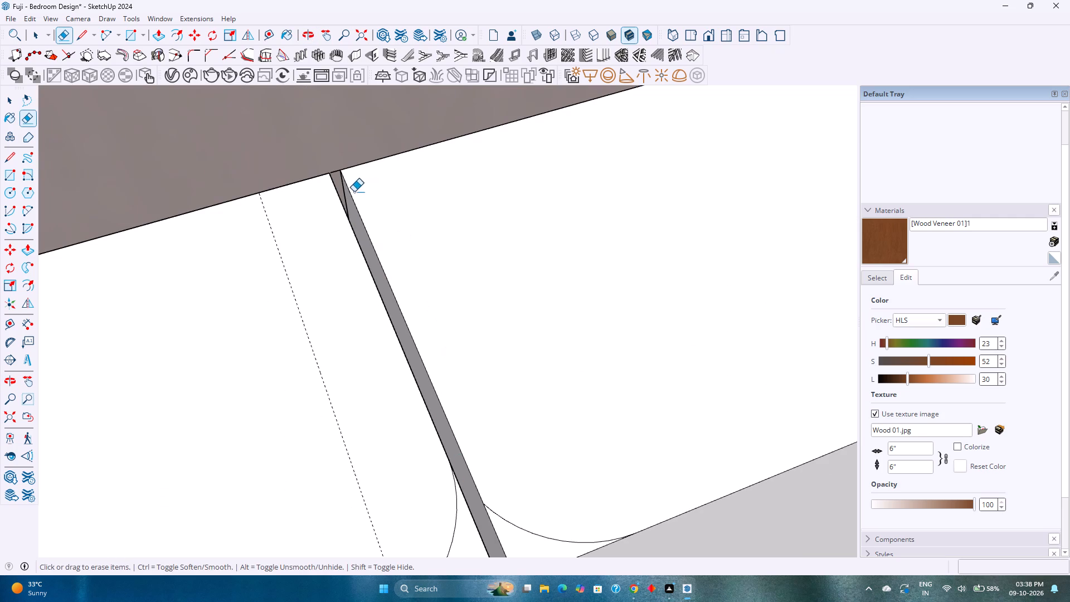
pyautogui.click(337, 173)
pyautogui.scroll(-8, 375, 255)
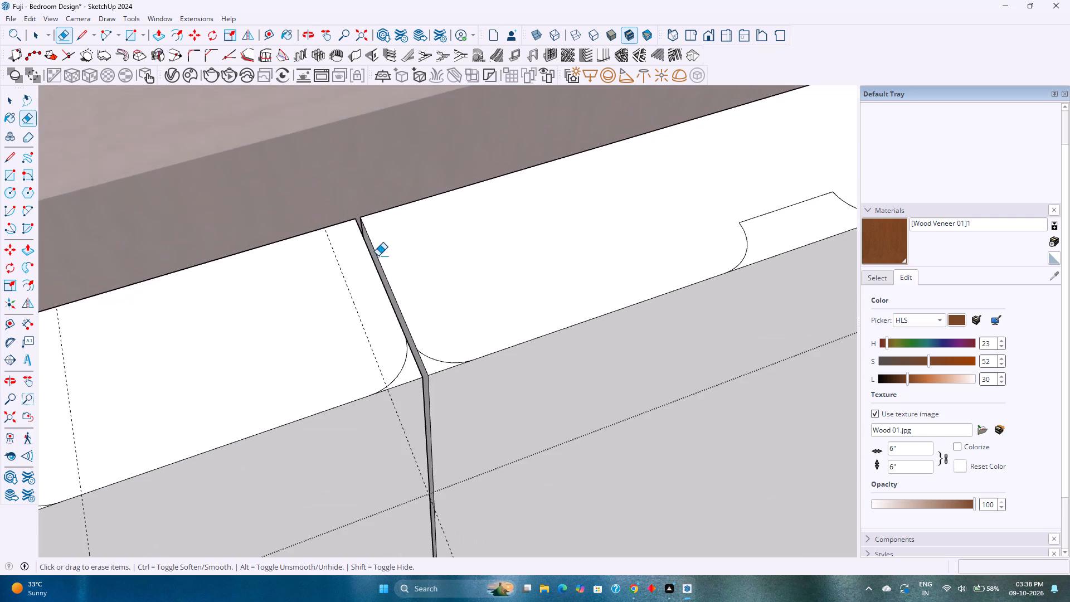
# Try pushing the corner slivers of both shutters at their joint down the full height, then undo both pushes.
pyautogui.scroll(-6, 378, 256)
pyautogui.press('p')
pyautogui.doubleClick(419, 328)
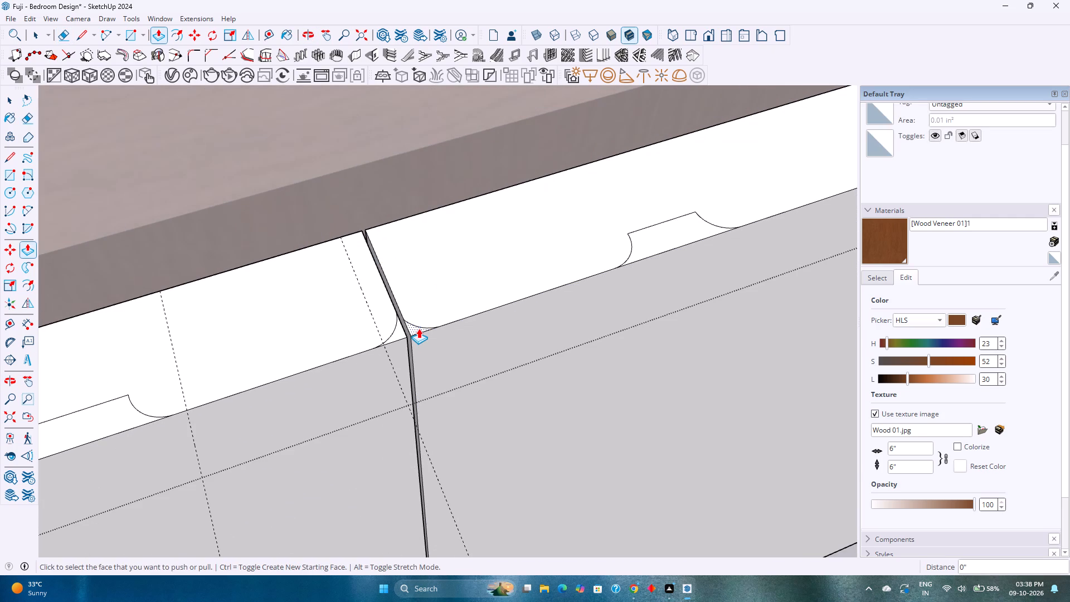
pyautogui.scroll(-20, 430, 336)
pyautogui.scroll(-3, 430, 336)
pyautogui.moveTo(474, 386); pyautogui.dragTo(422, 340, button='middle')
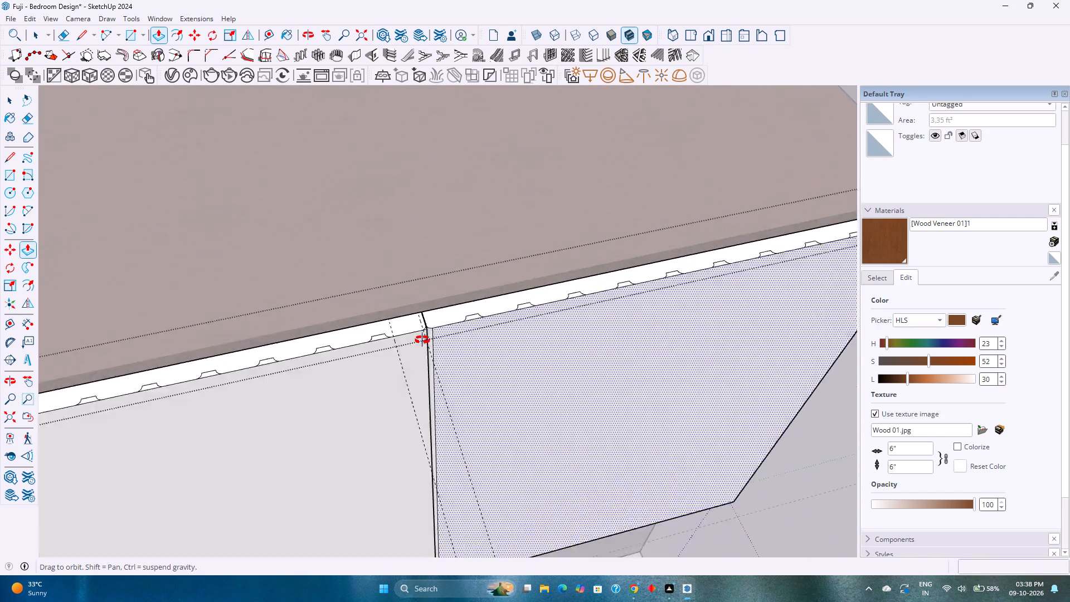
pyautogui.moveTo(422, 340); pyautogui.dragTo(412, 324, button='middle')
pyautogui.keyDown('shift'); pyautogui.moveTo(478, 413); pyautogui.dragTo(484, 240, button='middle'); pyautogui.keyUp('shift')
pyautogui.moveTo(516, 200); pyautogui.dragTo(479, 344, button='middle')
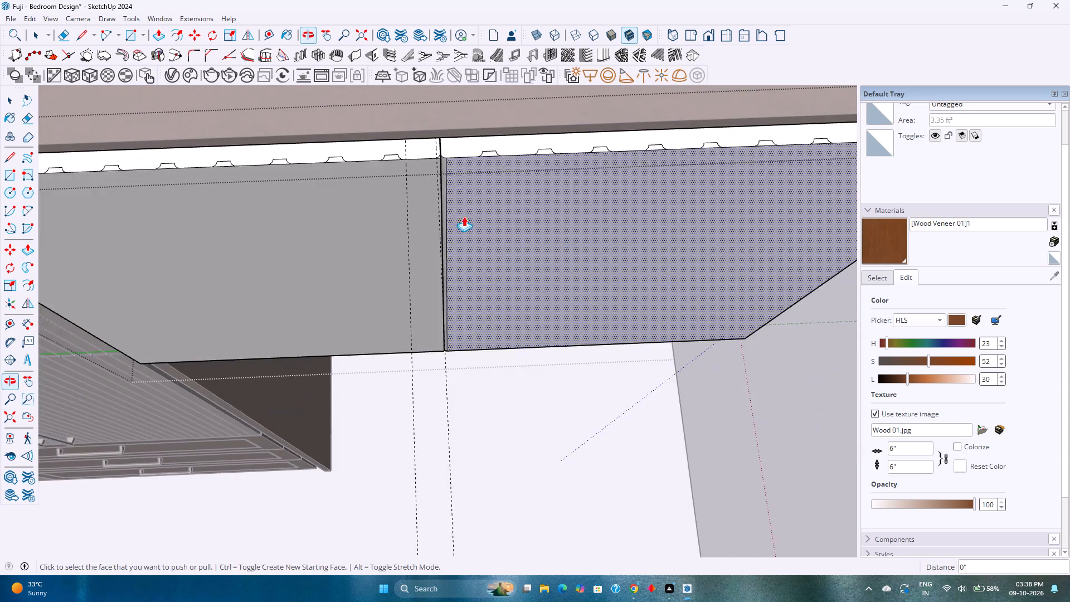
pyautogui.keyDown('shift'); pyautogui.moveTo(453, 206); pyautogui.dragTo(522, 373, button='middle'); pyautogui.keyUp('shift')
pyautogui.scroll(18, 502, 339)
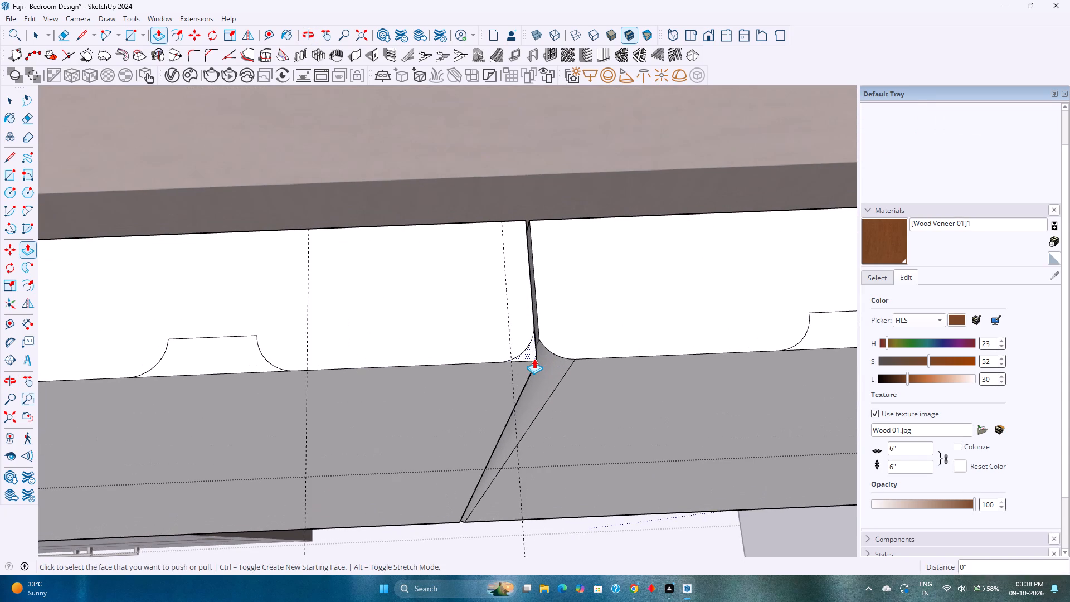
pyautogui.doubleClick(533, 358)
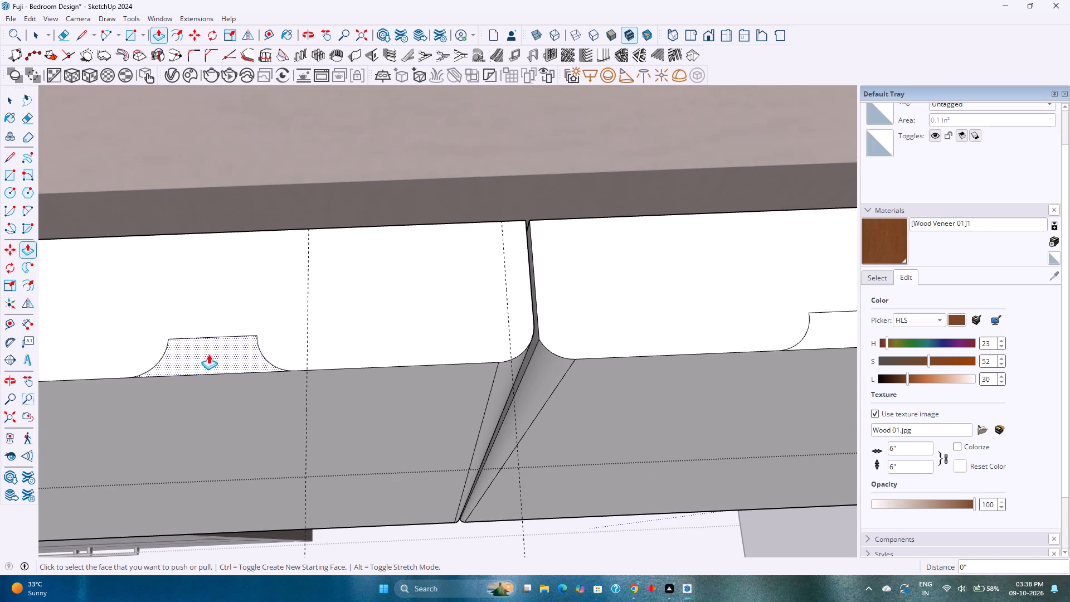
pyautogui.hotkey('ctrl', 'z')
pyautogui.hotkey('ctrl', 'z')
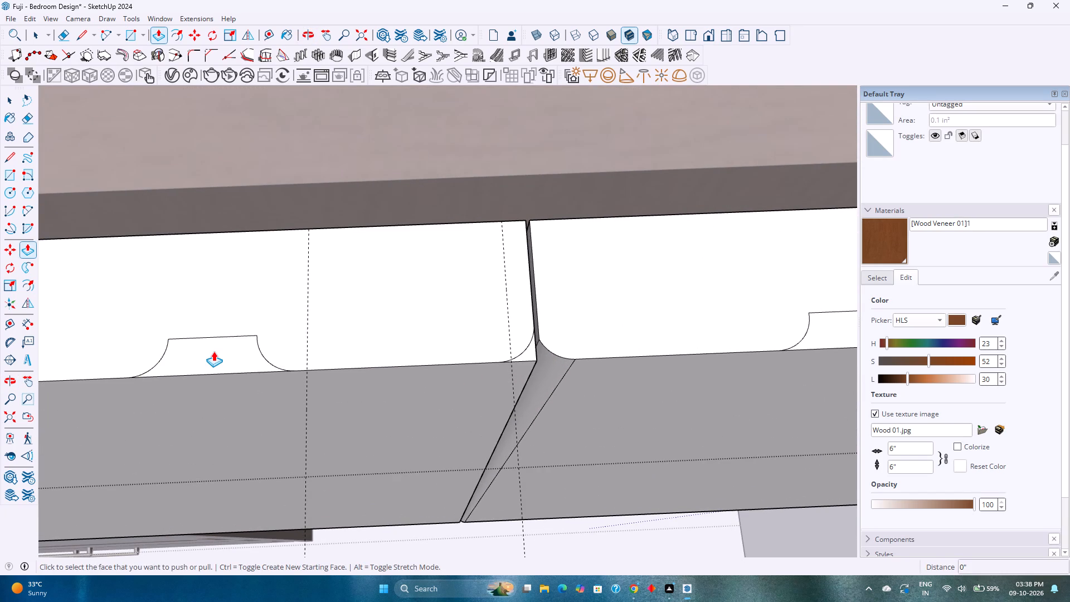
# Weld the edges of the grooved top-face profile on each of the two shutters.
pyautogui.press('space')
pyautogui.doubleClick(382, 313)
pyautogui.rightClick(382, 313)
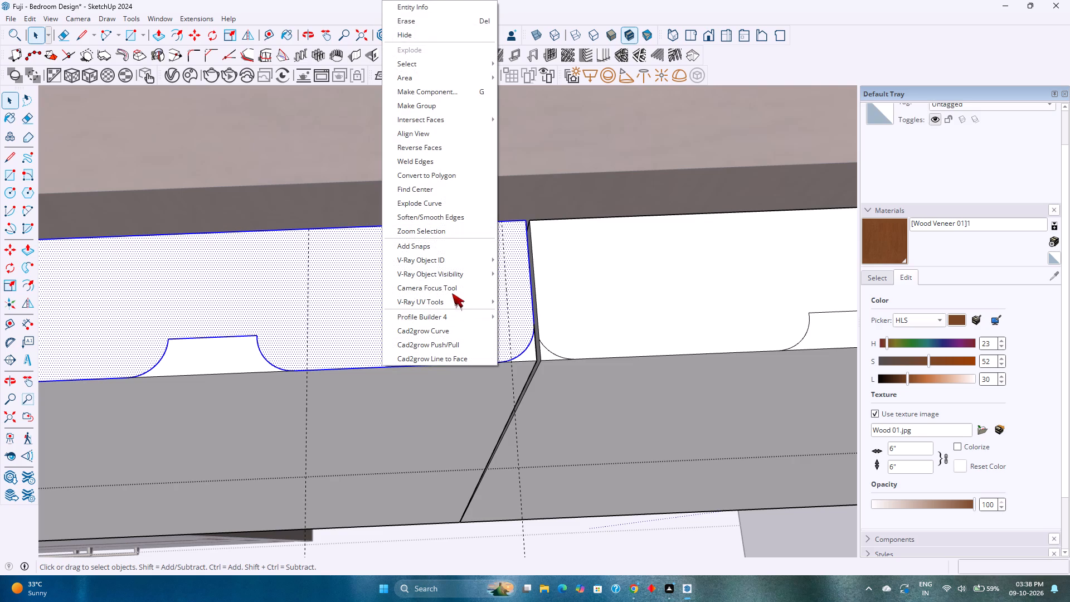
pyautogui.click(434, 161)
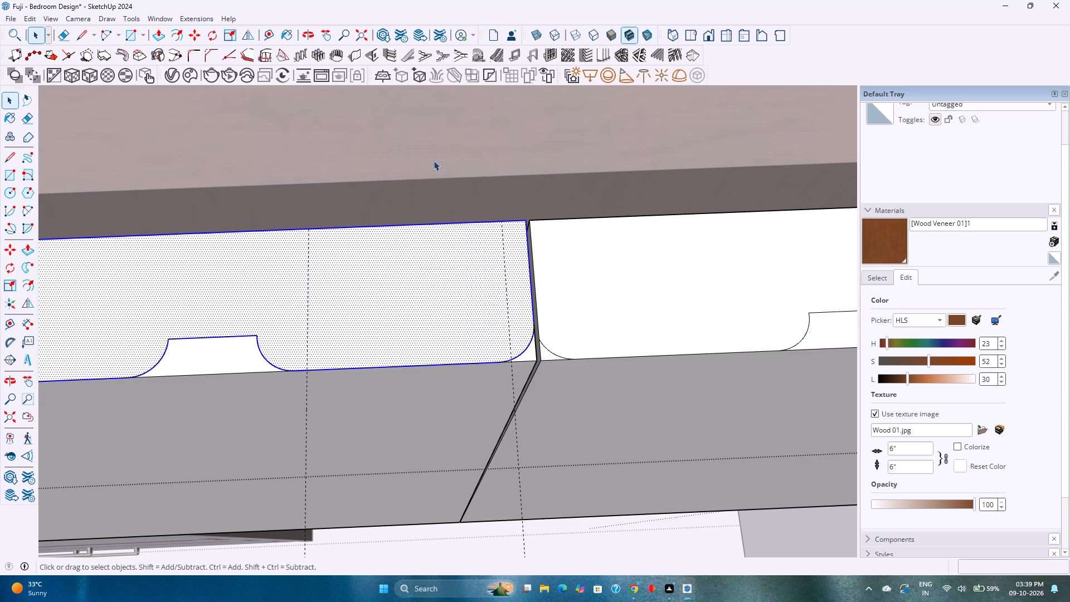
pyautogui.doubleClick(593, 279)
pyautogui.rightClick(593, 279)
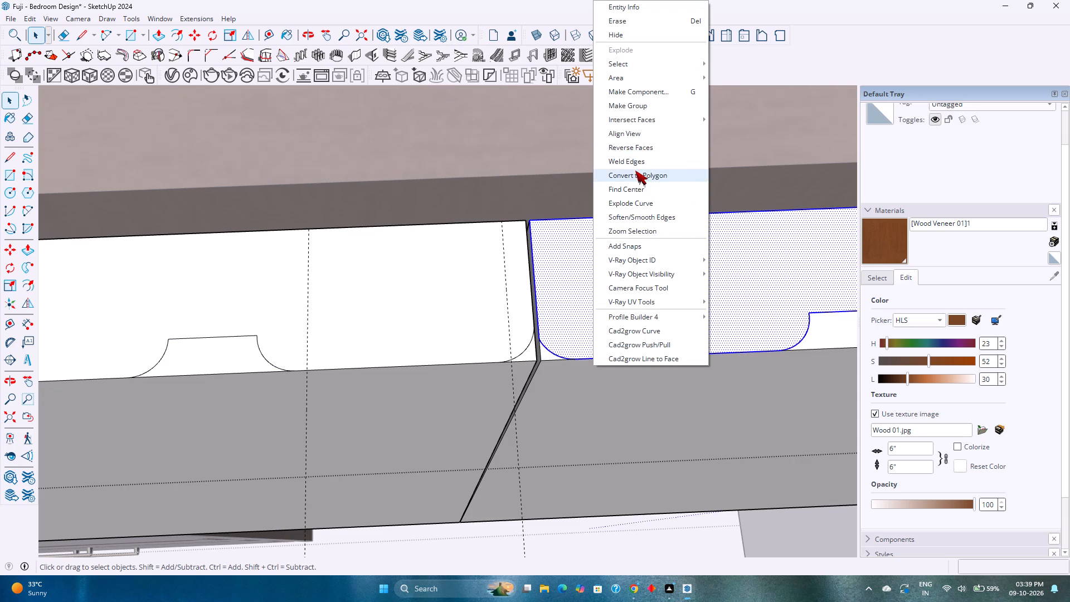
pyautogui.click(641, 161)
# Push the corner slivers beside the joint down the full height of both shutters to round their meeting vertical edges.
pyautogui.press('p')
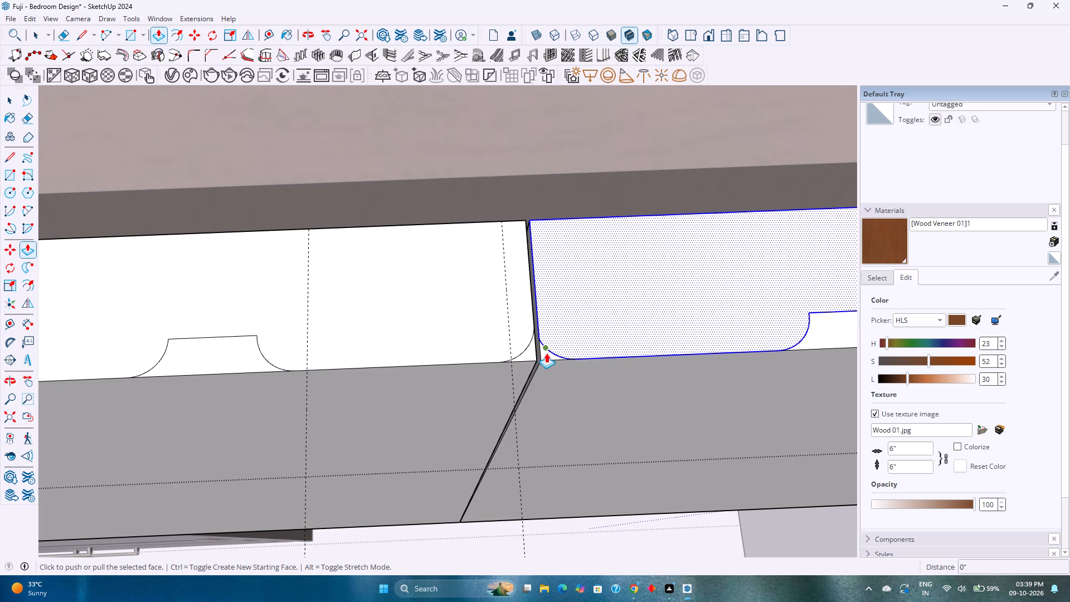
pyautogui.press('Escape')
pyautogui.doubleClick(544, 355)
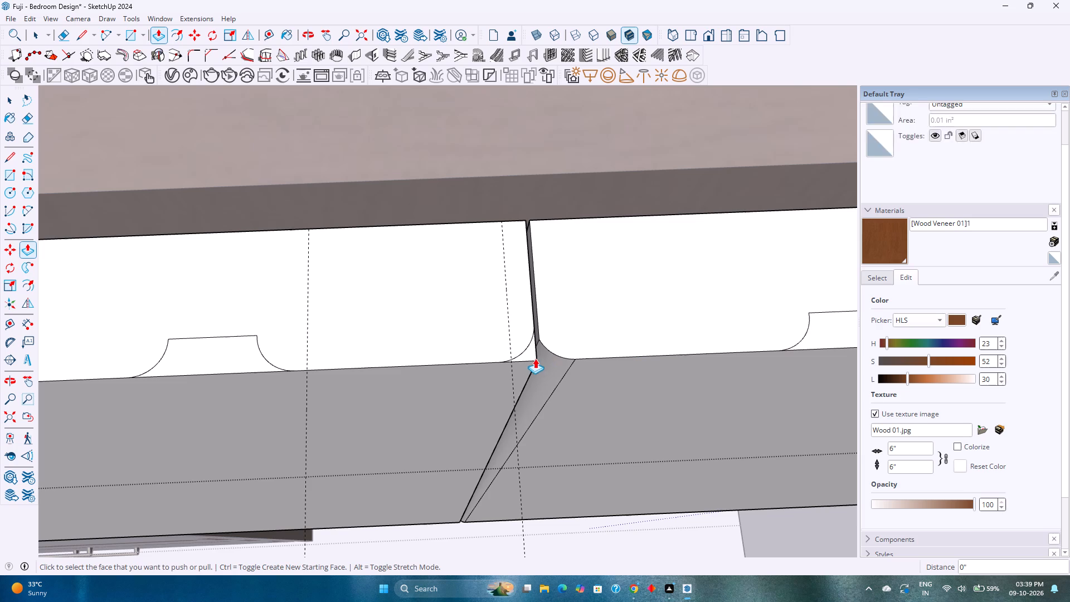
pyautogui.doubleClick(528, 358)
# Cut full-height grooves from the profile nearest the joint on the left shutter and the nearest two on the right shutter.
pyautogui.doubleClick(222, 357)
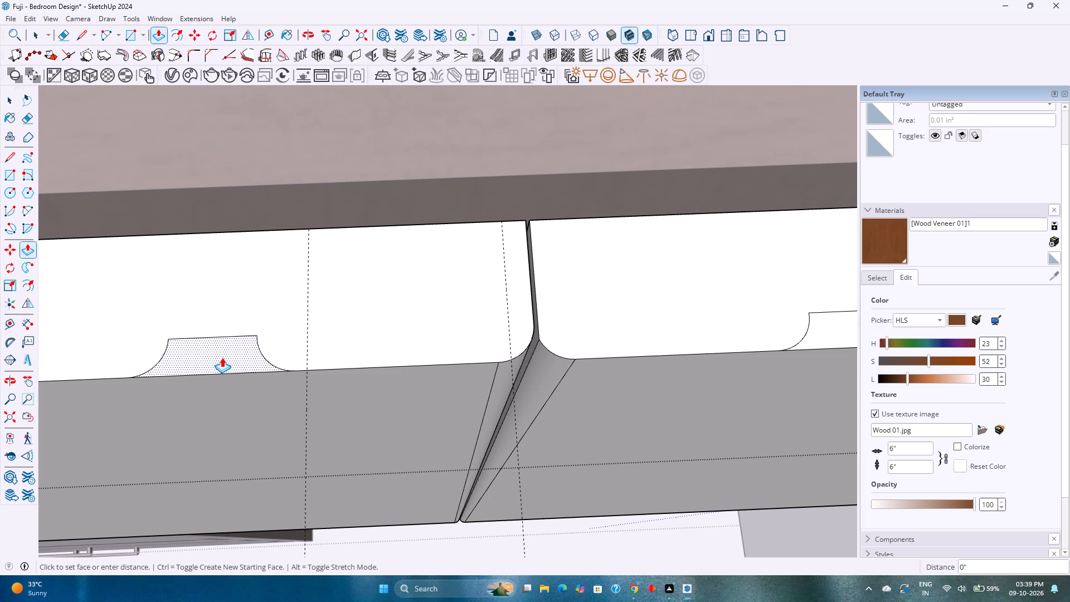
pyautogui.doubleClick(840, 332)
pyautogui.scroll(-11, 432, 413)
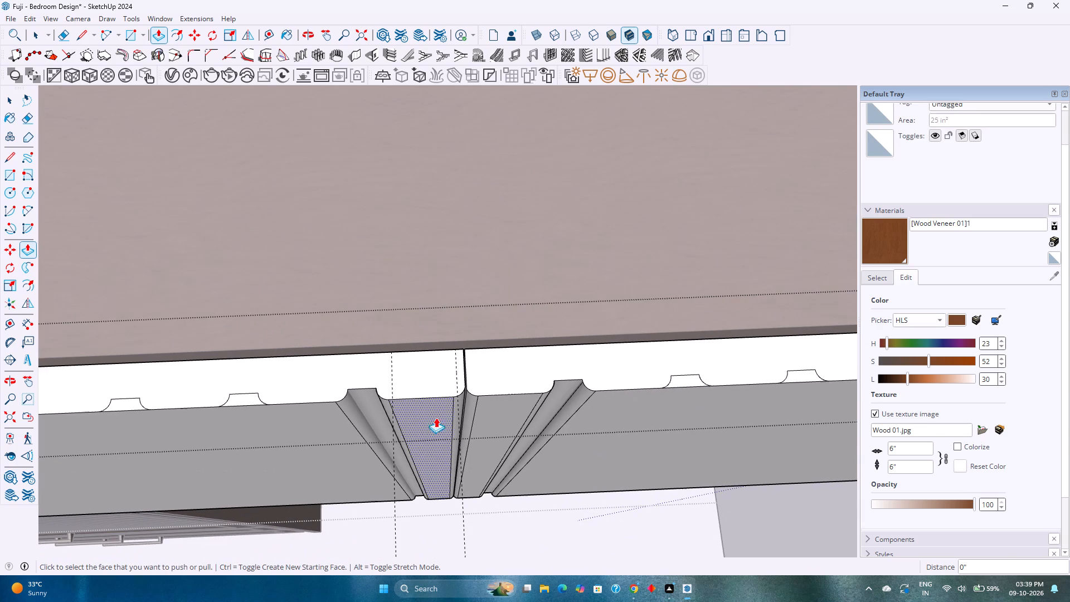
pyautogui.doubleClick(684, 381)
# Continue cutting the left shutter's next five groove profiles down its full height, working away from the joint.
pyautogui.keyDown('shift'); pyautogui.moveTo(388, 434); pyautogui.dragTo(566, 428, button='middle'); pyautogui.keyUp('shift')
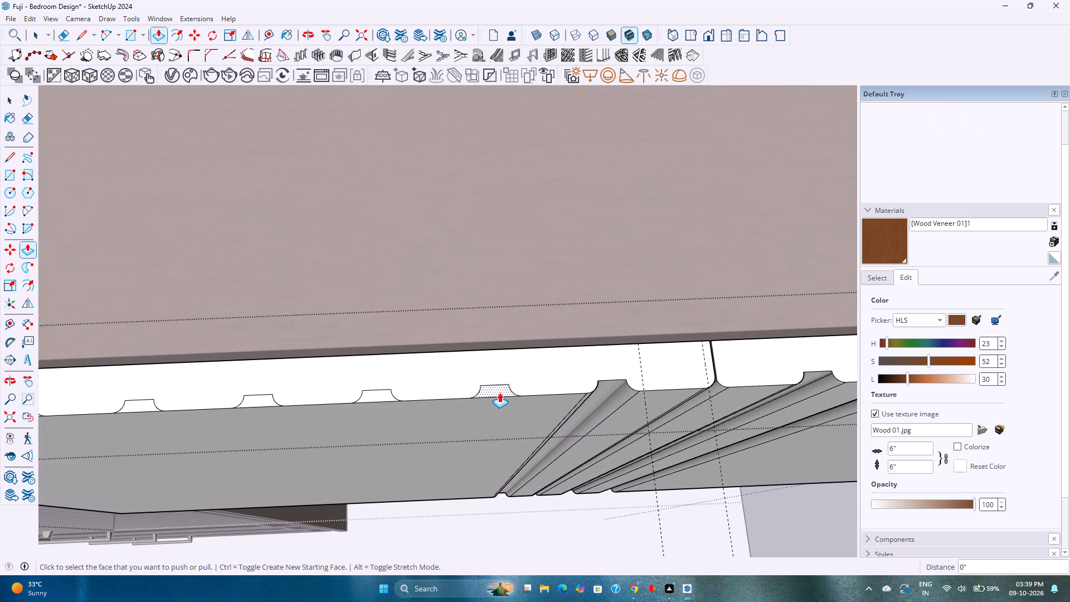
pyautogui.doubleClick(499, 391)
pyautogui.doubleClick(378, 394)
pyautogui.keyDown('shift'); pyautogui.moveTo(377, 396); pyautogui.dragTo(606, 382, button='middle'); pyautogui.keyUp('shift')
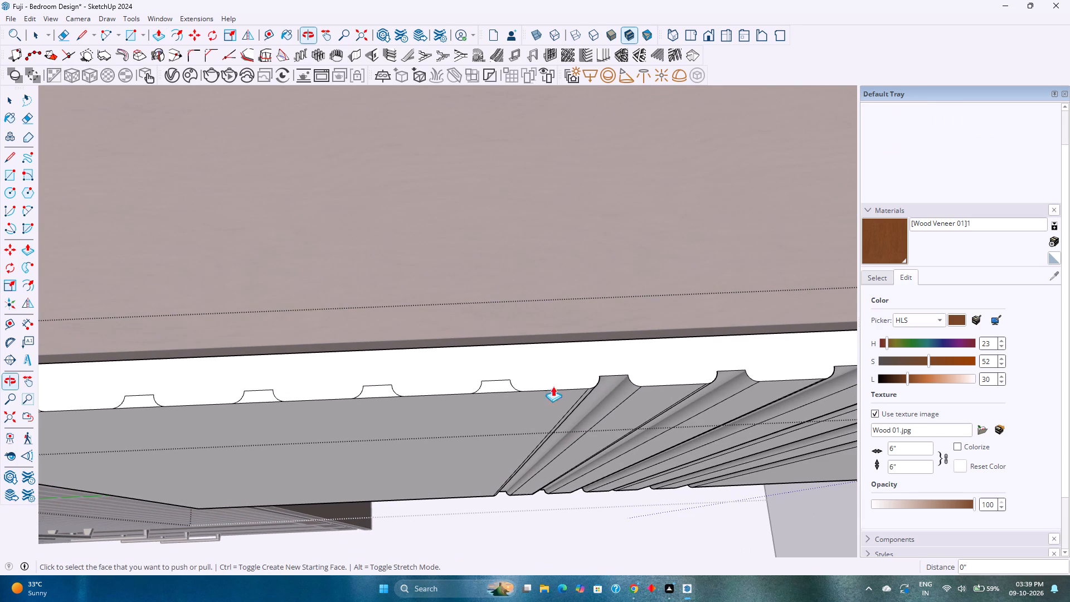
pyautogui.doubleClick(489, 391)
pyautogui.keyDown('shift'); pyautogui.moveTo(446, 408); pyautogui.dragTo(648, 397, button='middle'); pyautogui.keyUp('shift')
pyautogui.doubleClick(605, 381)
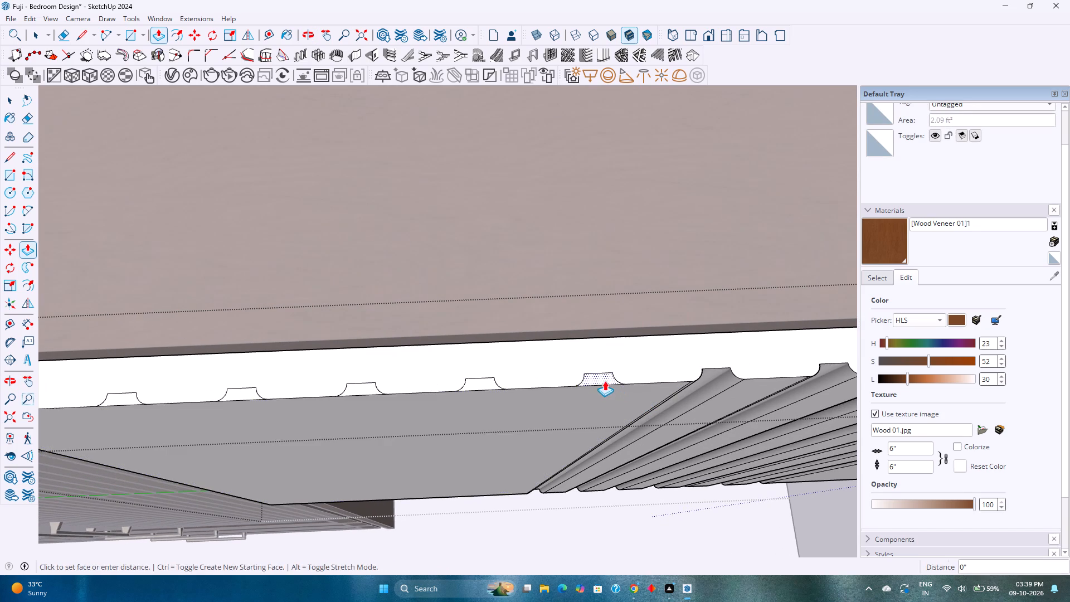
pyautogui.keyDown('shift'); pyautogui.moveTo(475, 407); pyautogui.dragTo(586, 386, button='middle'); pyautogui.keyUp('shift')
pyautogui.doubleClick(602, 361)
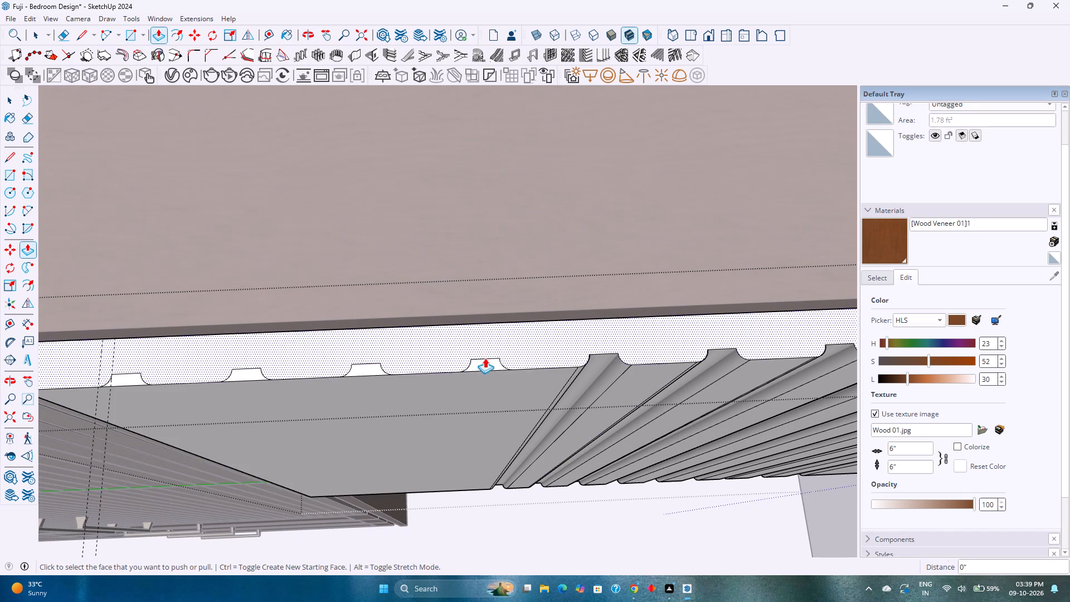
# Cut the left shutter's following three groove profiles down its full height, leaving only the outermost groove.
pyautogui.doubleClick(489, 366)
pyautogui.keyDown('shift'); pyautogui.moveTo(445, 376); pyautogui.dragTo(660, 388, button='middle'); pyautogui.keyUp('shift')
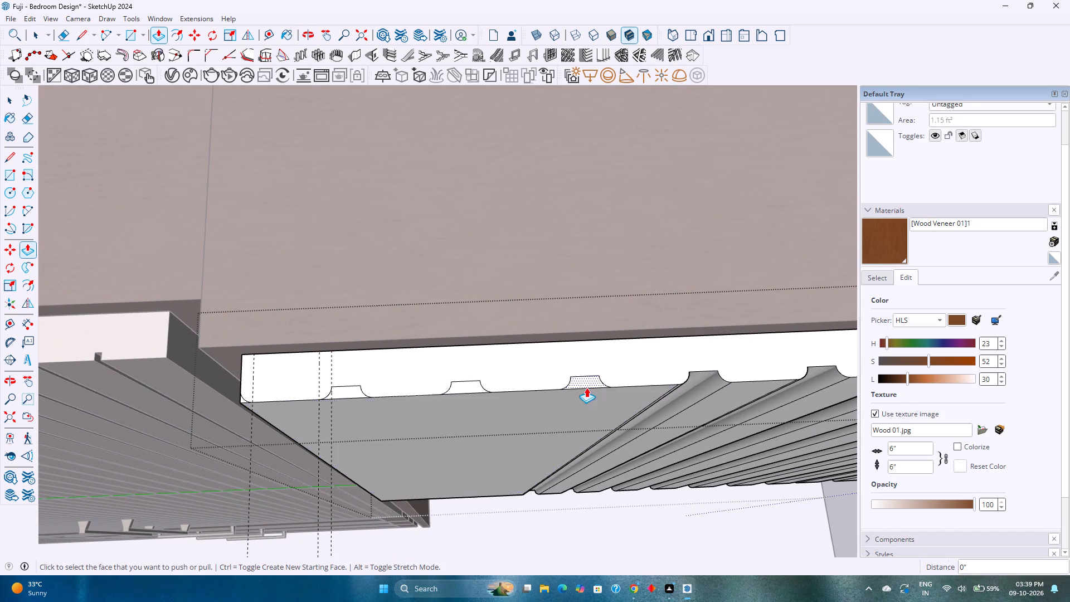
pyautogui.doubleClick(583, 385)
pyautogui.doubleClick(466, 389)
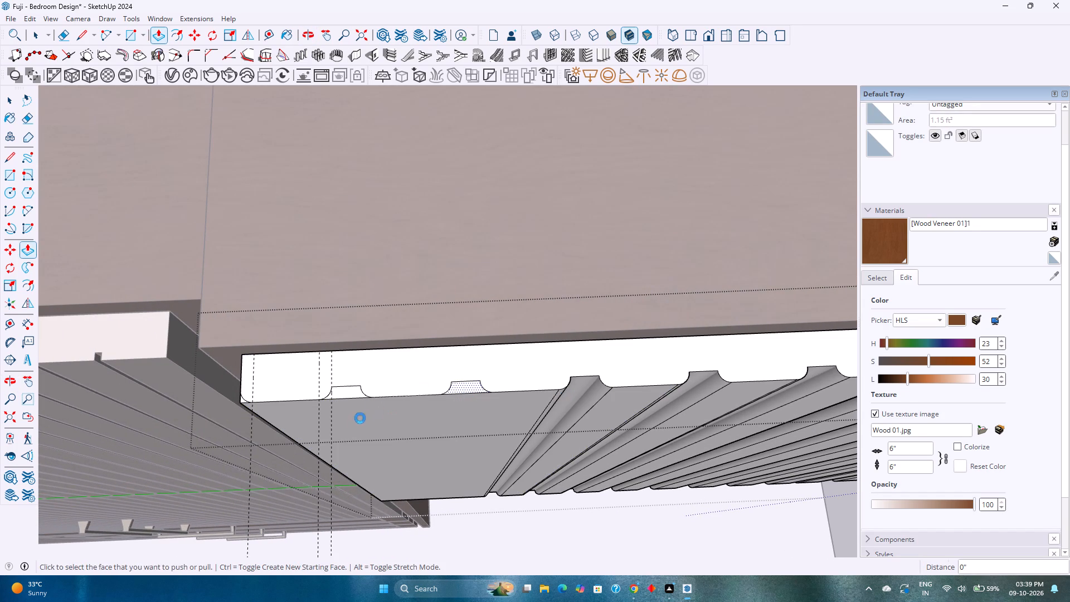
pyautogui.scroll(-8, 563, 433)
# Save the model.
pyautogui.hotkey('ctrl', 's')
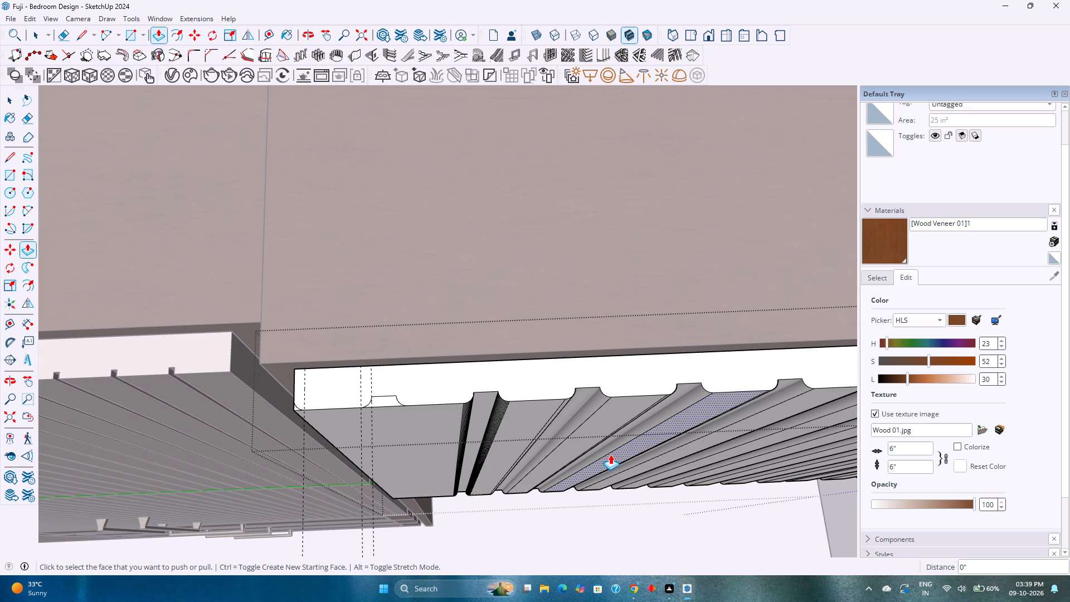
# Push the left shutter's outermost groove profile and outer corner sliver down its full height.
pyautogui.doubleClick(385, 401)
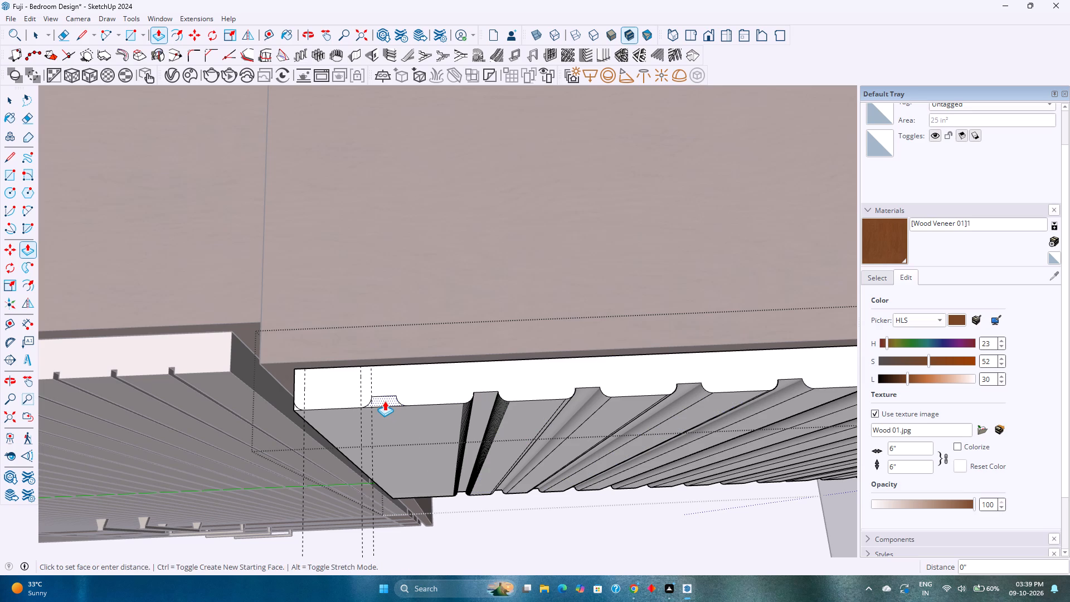
pyautogui.moveTo(461, 457); pyautogui.dragTo(392, 406, button='middle')
pyautogui.scroll(-5, 400, 389)
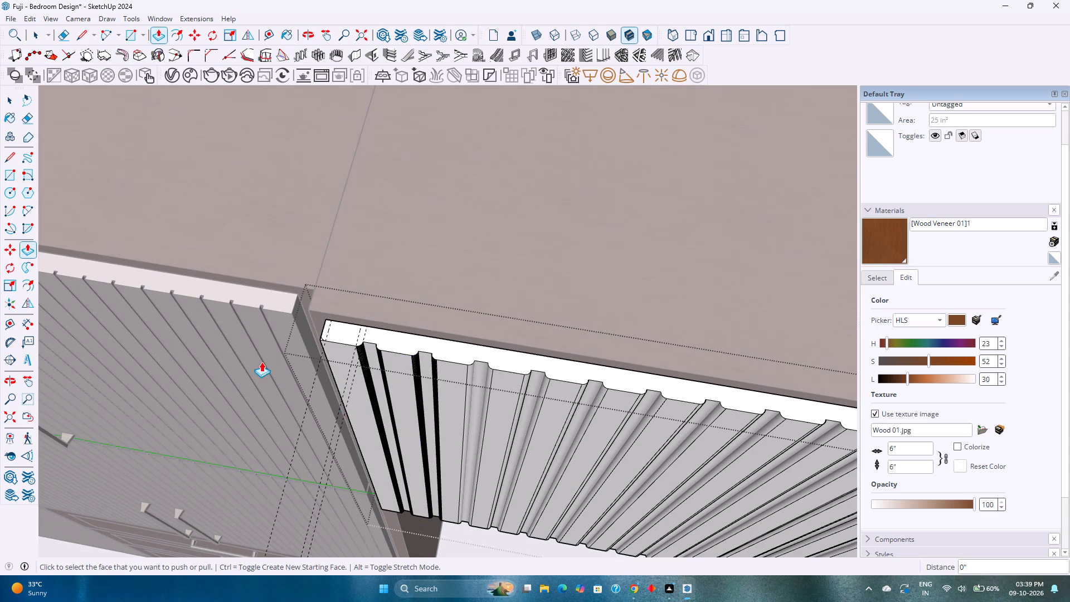
pyautogui.scroll(17, 367, 357)
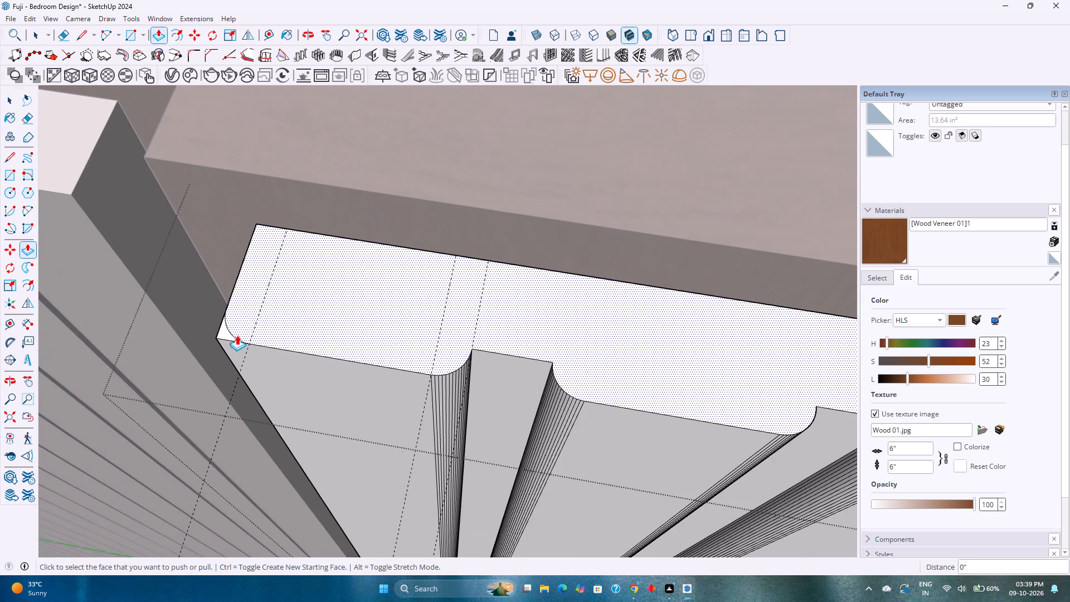
pyautogui.doubleClick(225, 336)
pyautogui.scroll(-15, 225, 336)
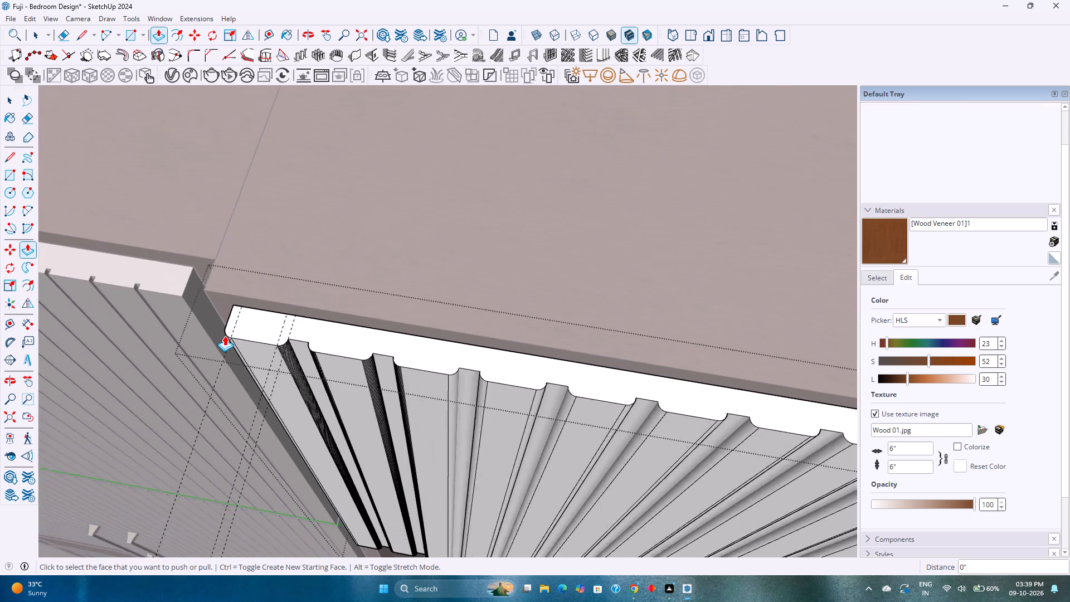
# Cut the right shutter's next four uncut groove profiles down its full height, working from the finished grooves toward its outer end.
pyautogui.scroll(-9, 225, 336)
pyautogui.moveTo(296, 409); pyautogui.dragTo(249, 260, button='middle')
pyautogui.scroll(-13, 257, 248)
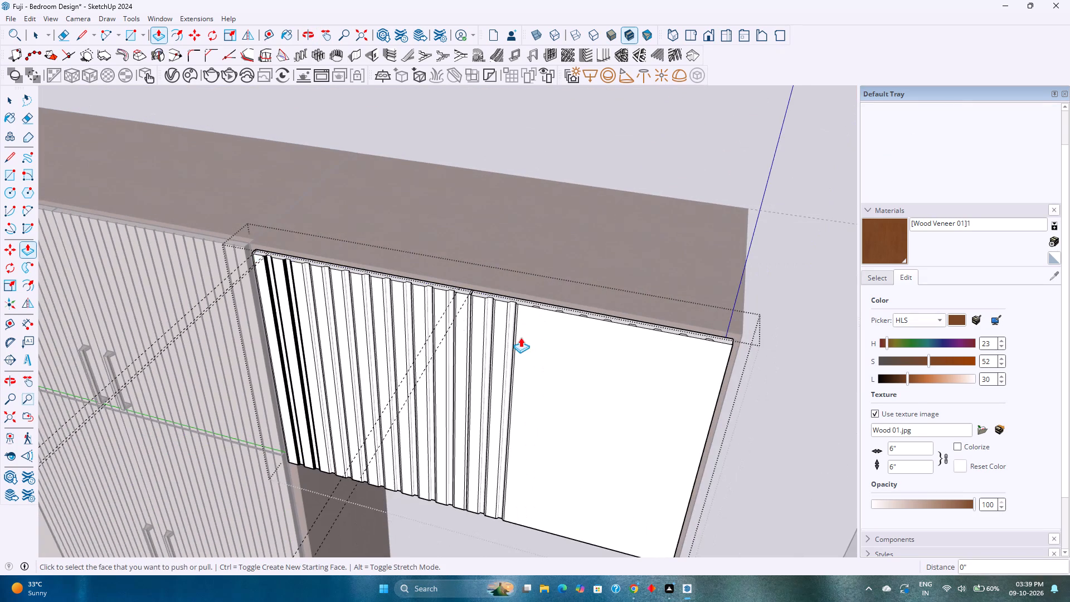
pyautogui.moveTo(522, 337); pyautogui.dragTo(635, 275, button='middle')
pyautogui.keyDown('shift'); pyautogui.moveTo(580, 317); pyautogui.dragTo(456, 250, button='middle'); pyautogui.keyUp('shift')
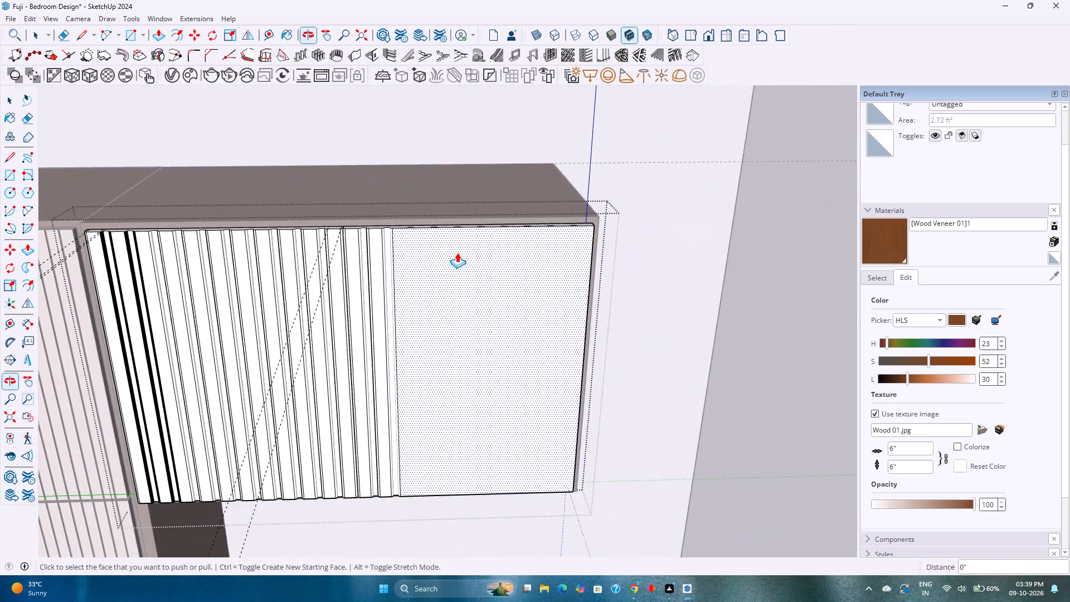
pyautogui.moveTo(461, 256); pyautogui.dragTo(652, 426, button='middle')
pyautogui.scroll(17, 355, 266)
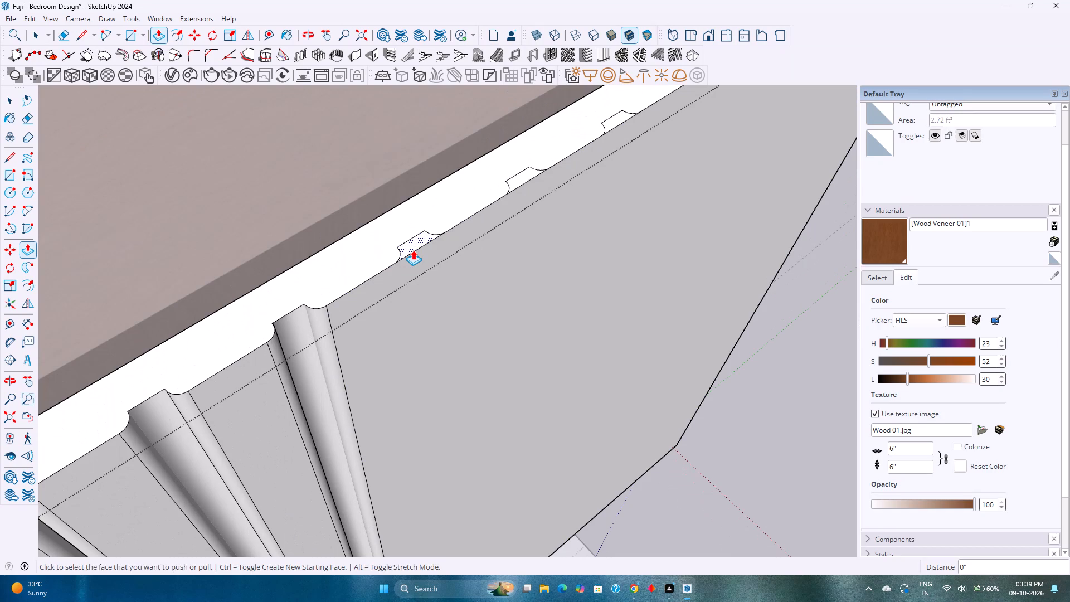
pyautogui.doubleClick(413, 250)
pyautogui.doubleClick(531, 176)
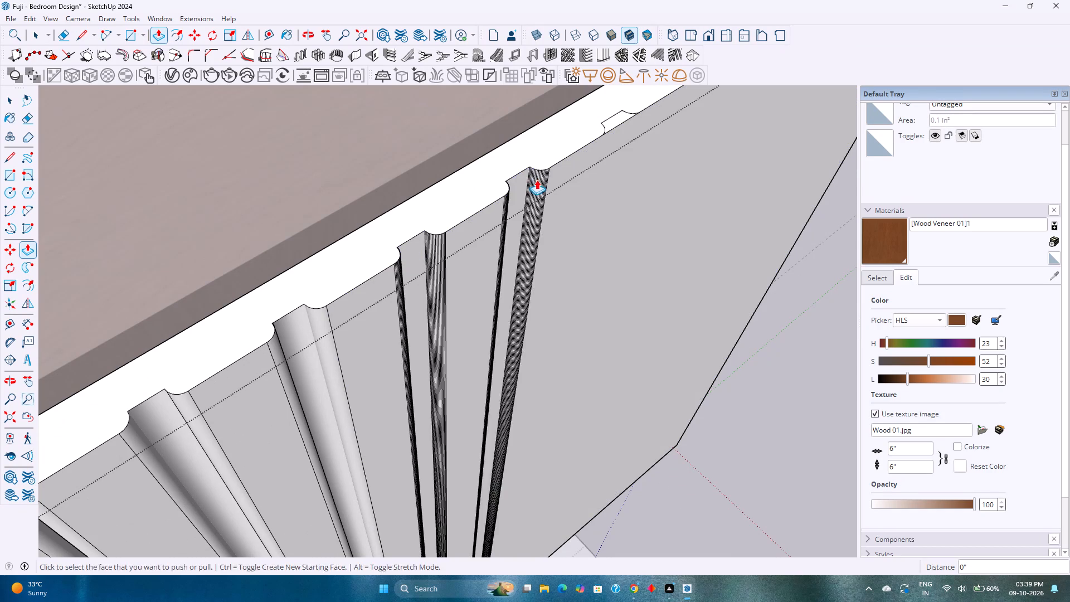
pyautogui.keyDown('shift'); pyautogui.moveTo(534, 184); pyautogui.dragTo(352, 346, button='middle'); pyautogui.keyUp('shift')
pyautogui.doubleClick(451, 271)
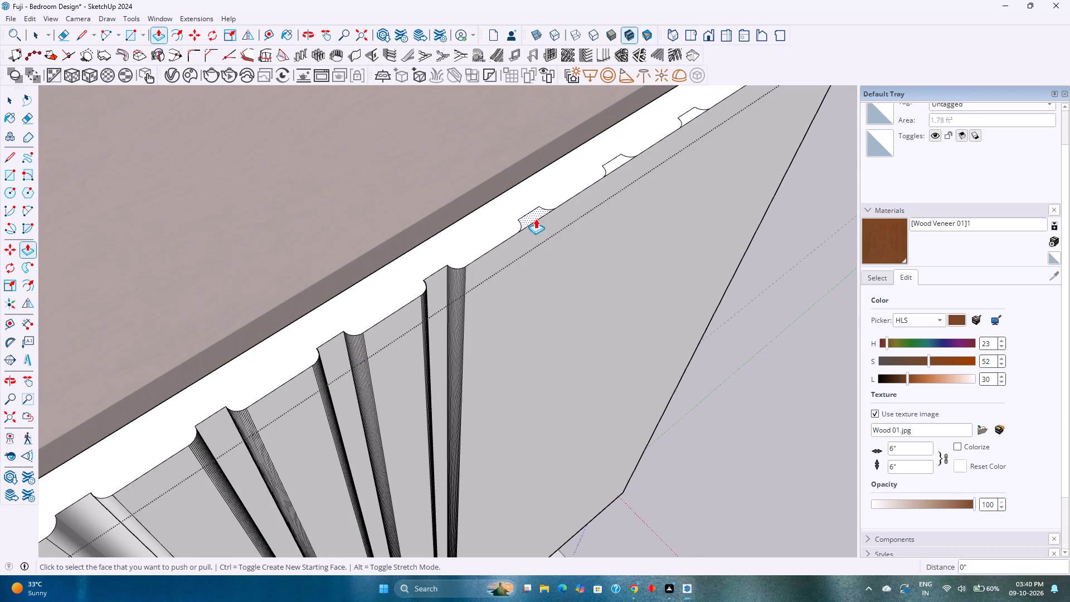
pyautogui.doubleClick(534, 217)
# Cut the right shutter's last four groove profiles down its full height, up to the outer end.
pyautogui.keyDown('shift'); pyautogui.moveTo(541, 227); pyautogui.dragTo(397, 353, button='middle'); pyautogui.keyUp('shift')
pyautogui.doubleClick(474, 287)
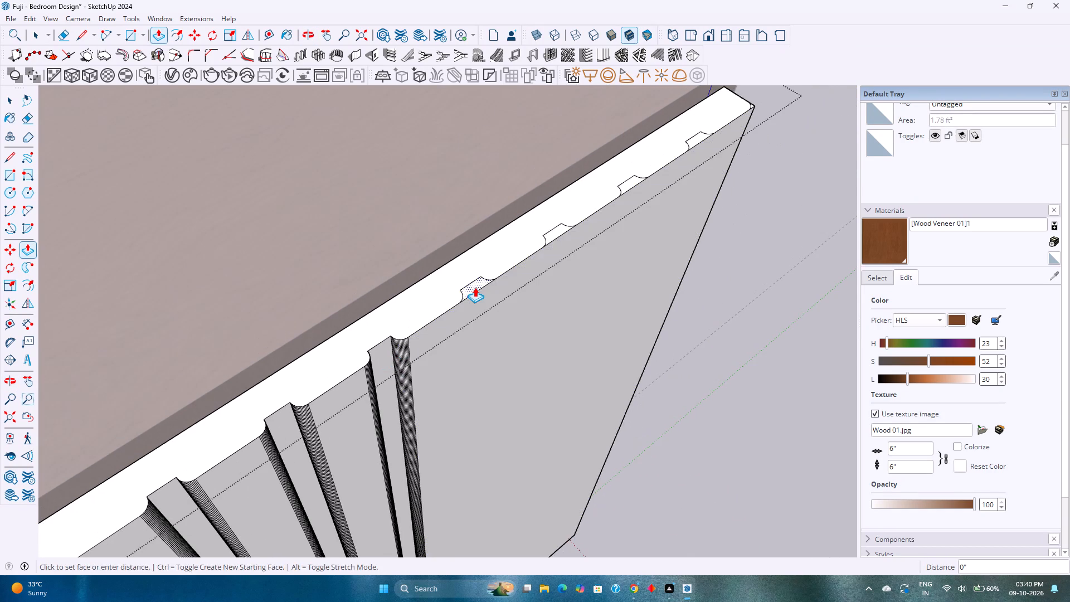
pyautogui.doubleClick(557, 232)
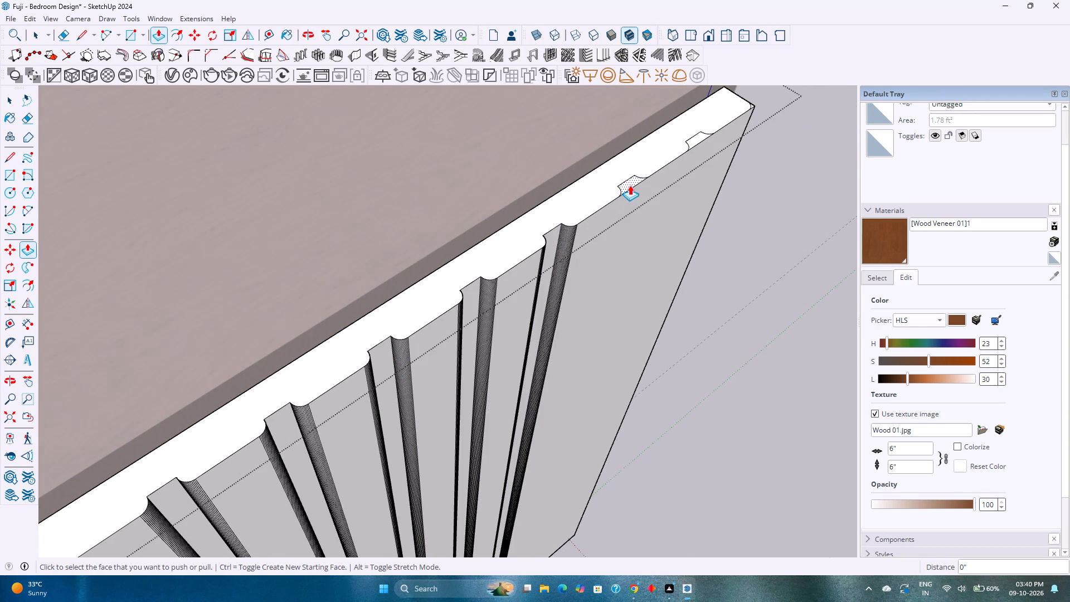
pyautogui.doubleClick(630, 185)
pyautogui.keyDown('shift'); pyautogui.moveTo(640, 195); pyautogui.dragTo(477, 321, button='middle'); pyautogui.keyUp('shift')
pyautogui.doubleClick(542, 261)
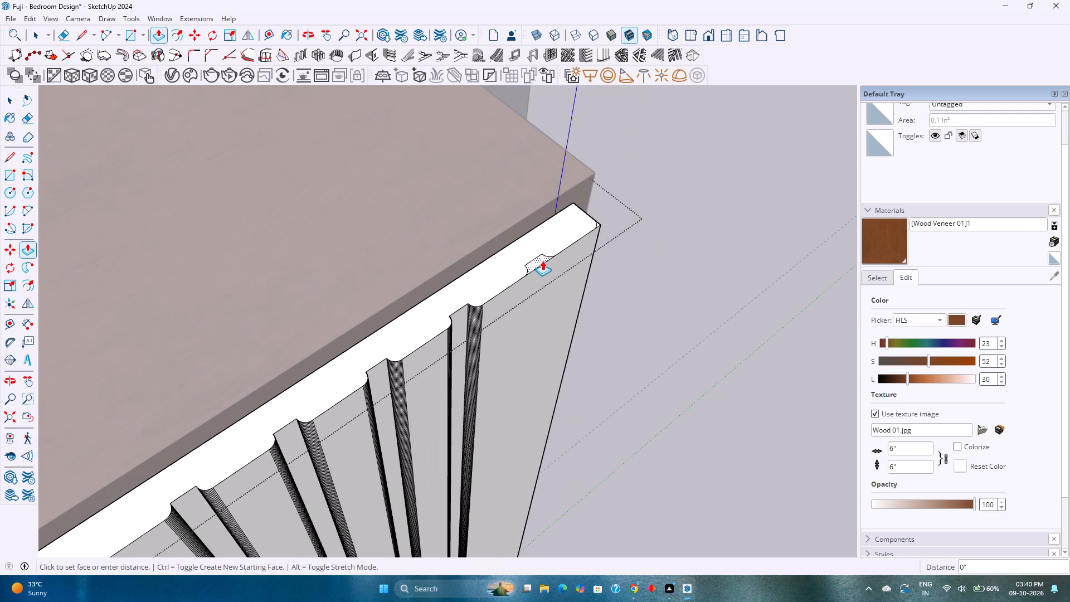
# Push the right shutter's outer corner sliver down its full height to round its outer vertical edge.
pyautogui.scroll(7, 596, 213)
pyautogui.doubleClick(597, 245)
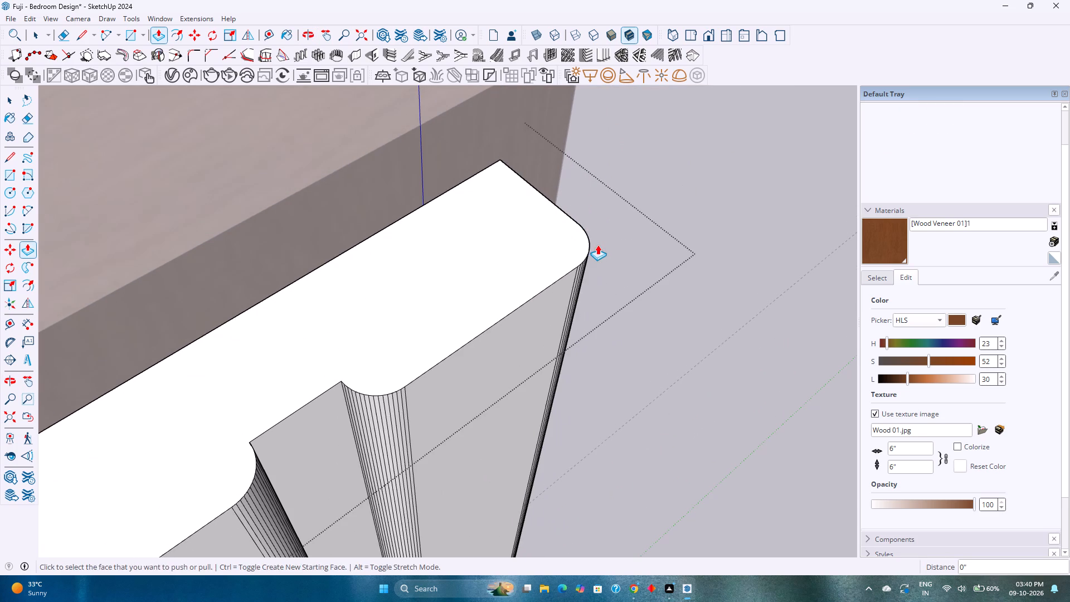
pyautogui.press('space')
pyautogui.scroll(-9, 499, 300)
pyautogui.moveTo(571, 357); pyautogui.dragTo(329, 245, button='middle')
pyautogui.scroll(-3, 412, 215)
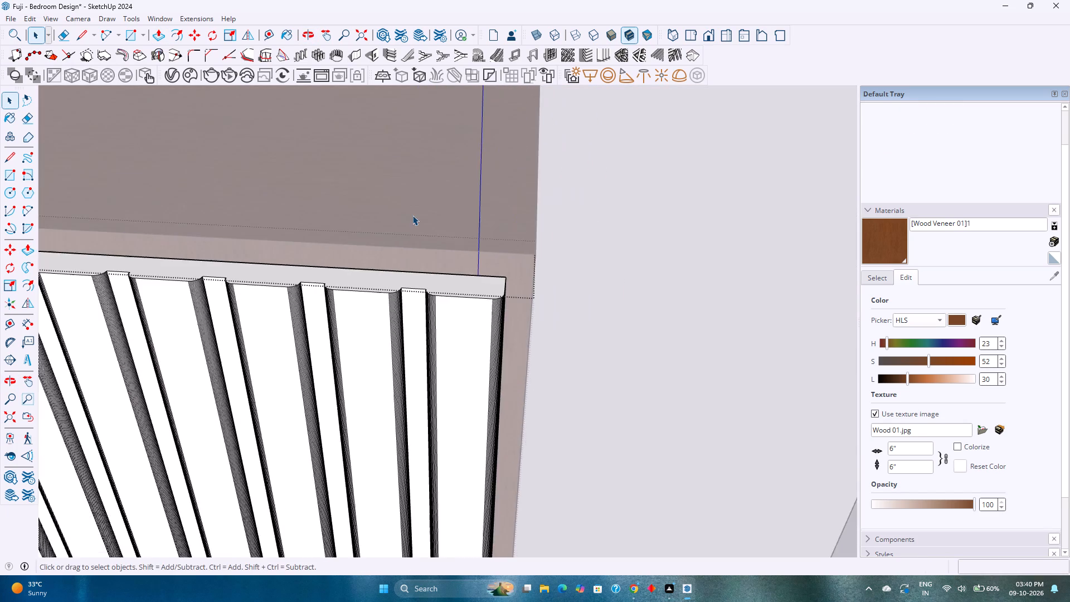
# Leave the upper box's shutter group and delete all construction guides from the model.
pyautogui.scroll(-20, 412, 215)
pyautogui.moveTo(312, 373); pyautogui.dragTo(354, 288, button='middle')
pyautogui.scroll(-6, 378, 277)
pyautogui.scroll(1, 378, 277)
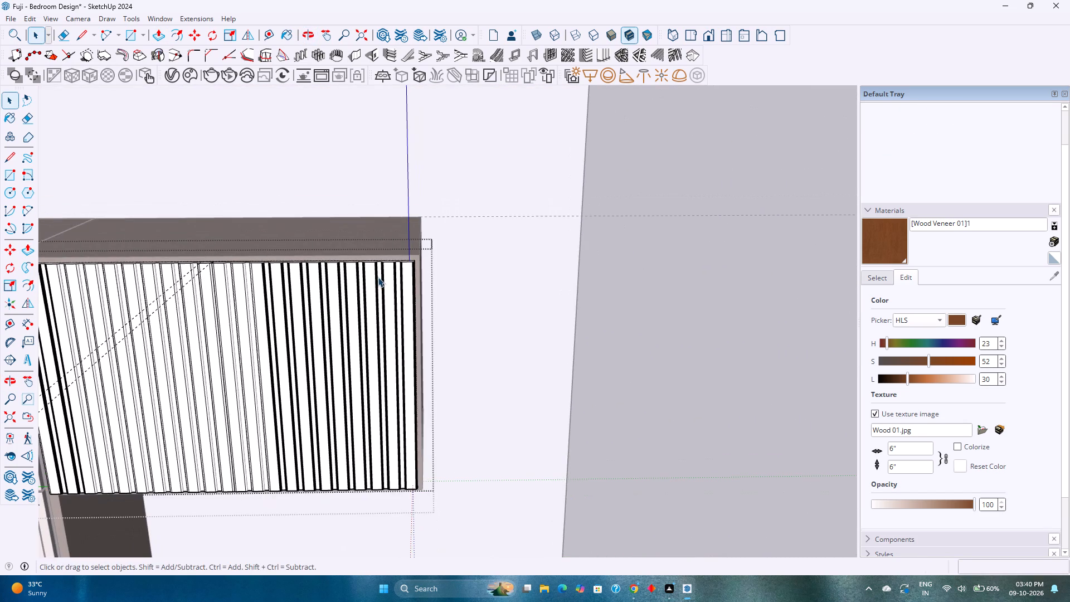
pyautogui.press('Escape')
pyautogui.scroll(-7, 286, 307)
pyautogui.keyDown('shift'); pyautogui.moveTo(259, 331); pyautogui.dragTo(403, 276, button='middle'); pyautogui.keyUp('shift')
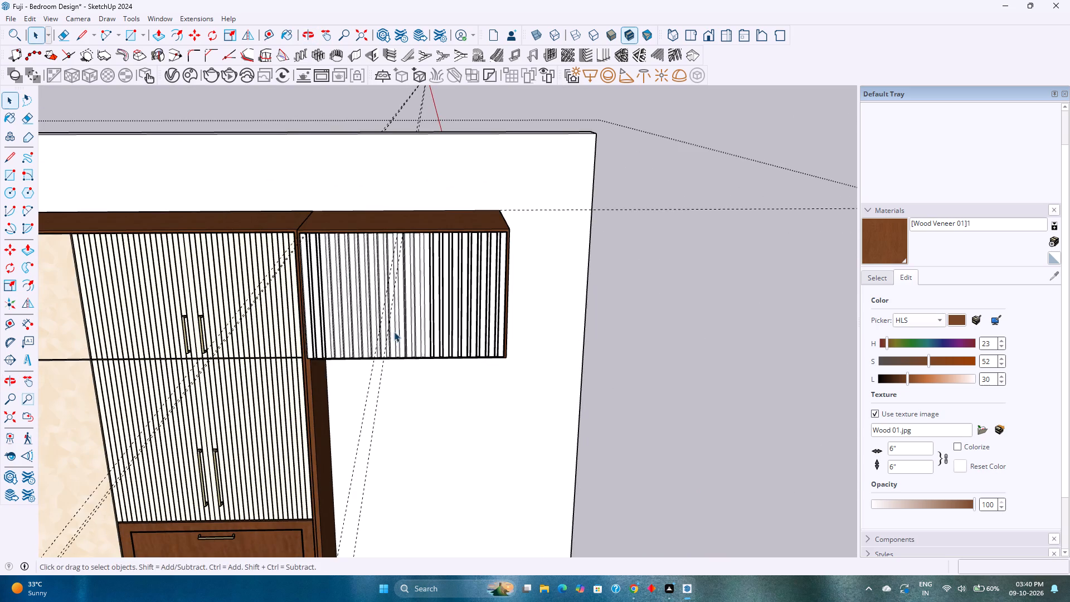
pyautogui.moveTo(382, 333); pyautogui.dragTo(402, 311, button='middle')
pyautogui.moveTo(248, 283); pyautogui.dragTo(173, 415, button='middle')
pyautogui.scroll(-10, 331, 273)
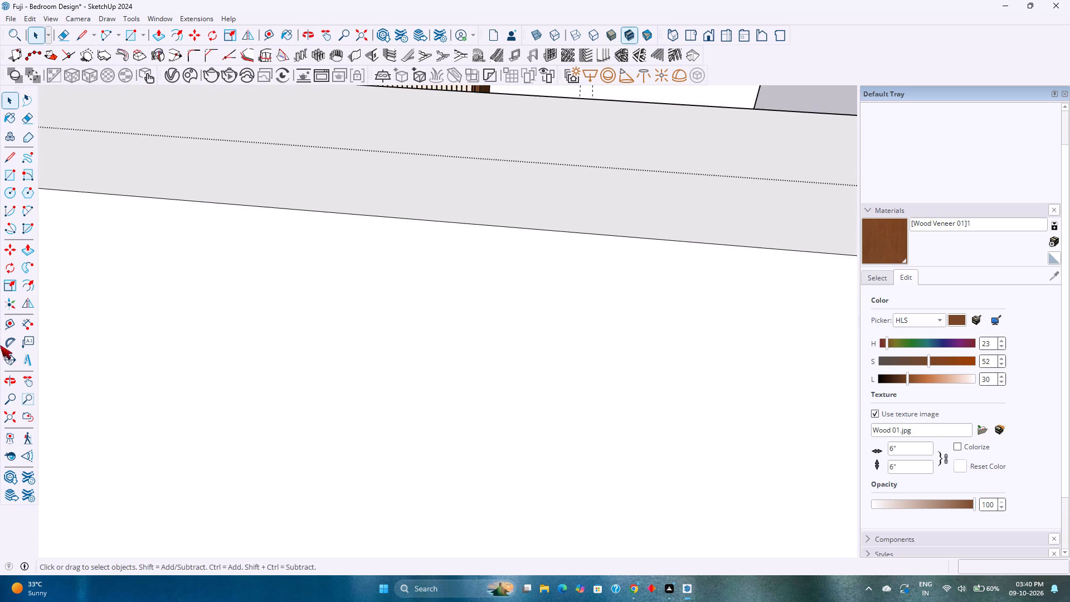
pyautogui.click(14, 421)
pyautogui.keyDown('shift'); pyautogui.moveTo(411, 224); pyautogui.dragTo(282, 297, button='middle'); pyautogui.keyUp('shift')
pyautogui.moveTo(333, 303); pyautogui.dragTo(310, 287, button='middle')
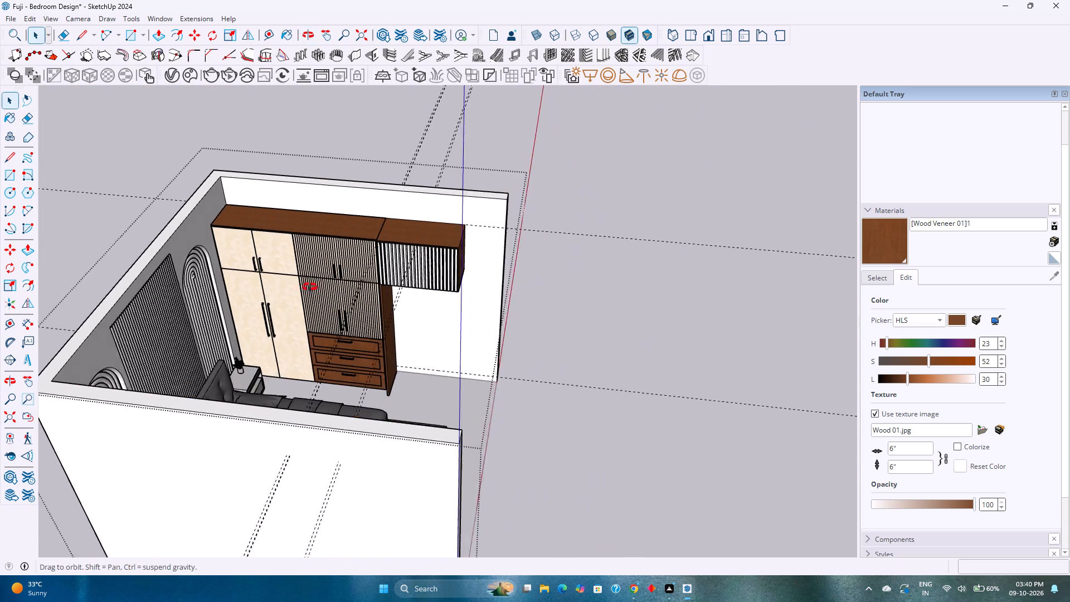
pyautogui.moveTo(310, 287); pyautogui.dragTo(266, 259, button='middle')
pyautogui.click(11, 19)
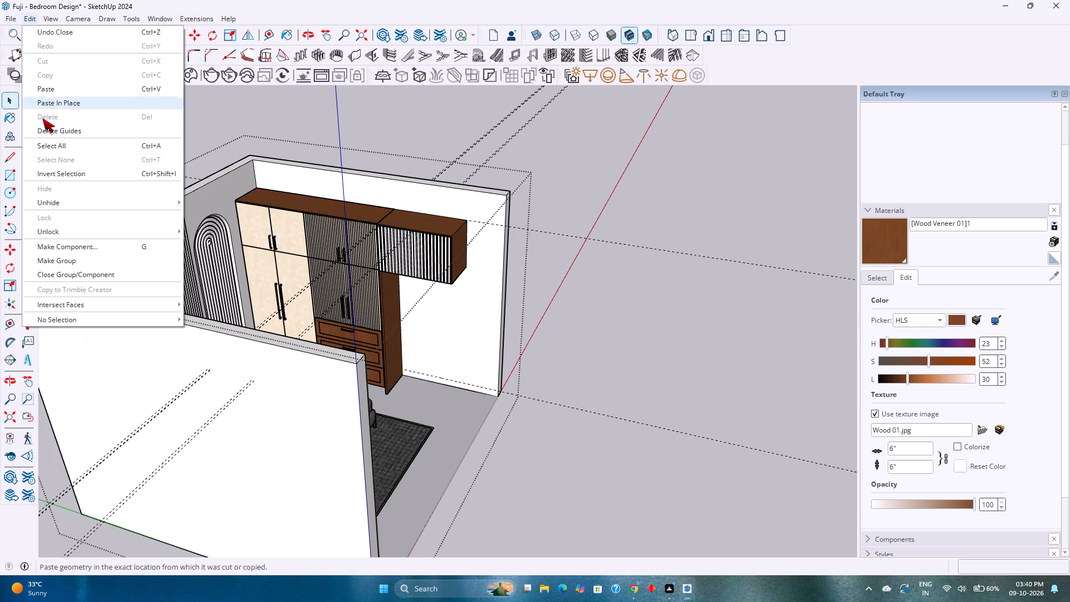
pyautogui.click(57, 133)
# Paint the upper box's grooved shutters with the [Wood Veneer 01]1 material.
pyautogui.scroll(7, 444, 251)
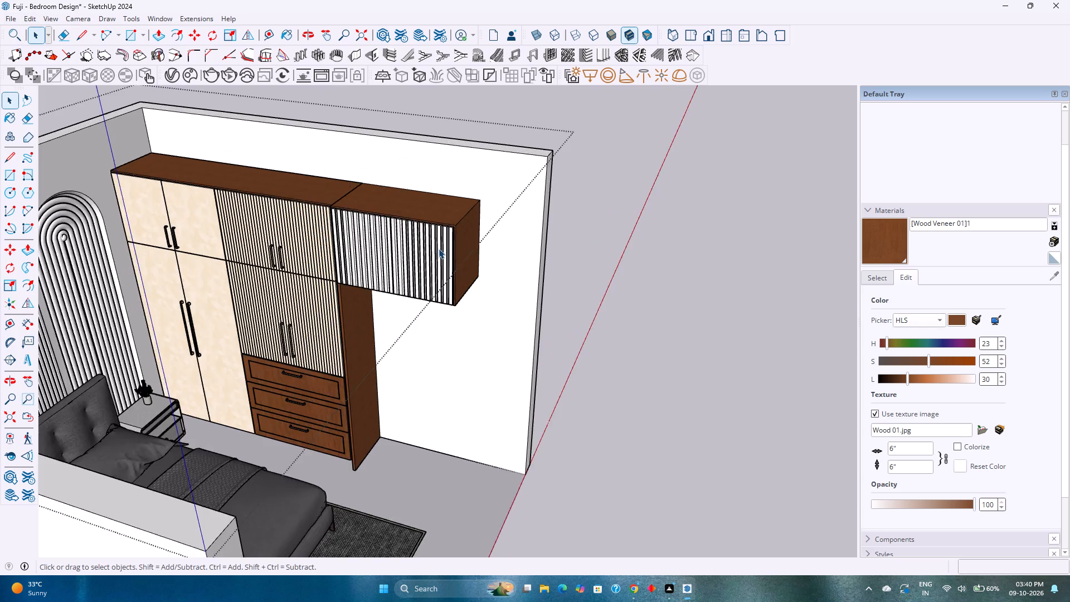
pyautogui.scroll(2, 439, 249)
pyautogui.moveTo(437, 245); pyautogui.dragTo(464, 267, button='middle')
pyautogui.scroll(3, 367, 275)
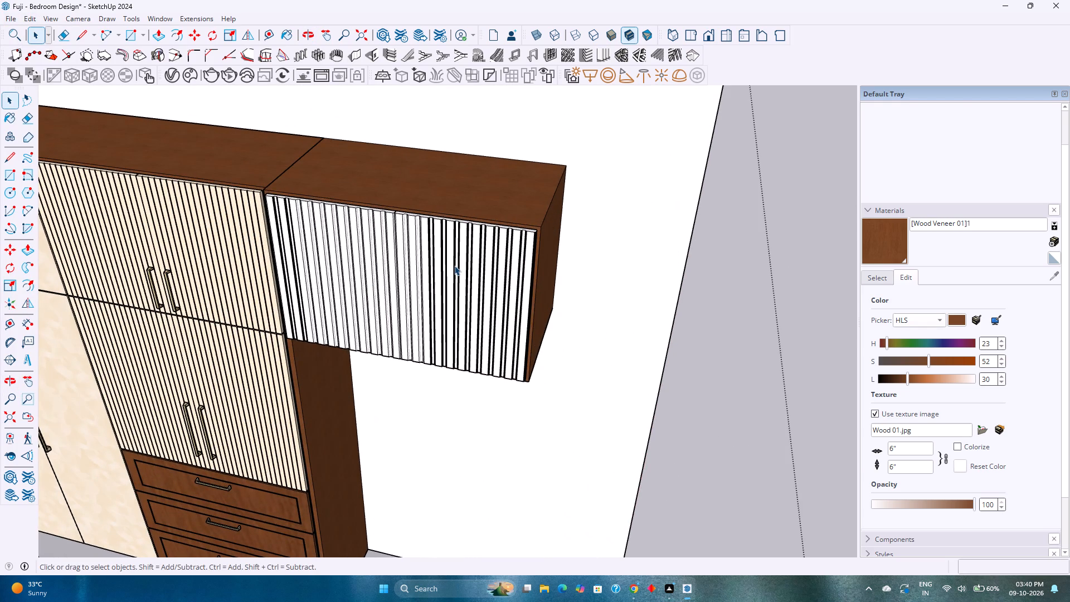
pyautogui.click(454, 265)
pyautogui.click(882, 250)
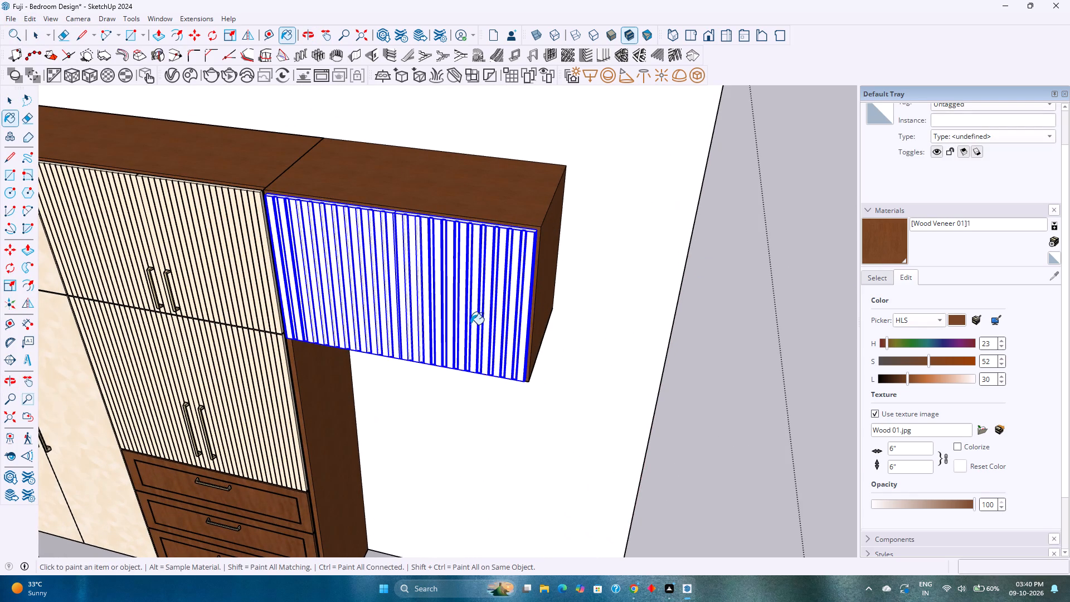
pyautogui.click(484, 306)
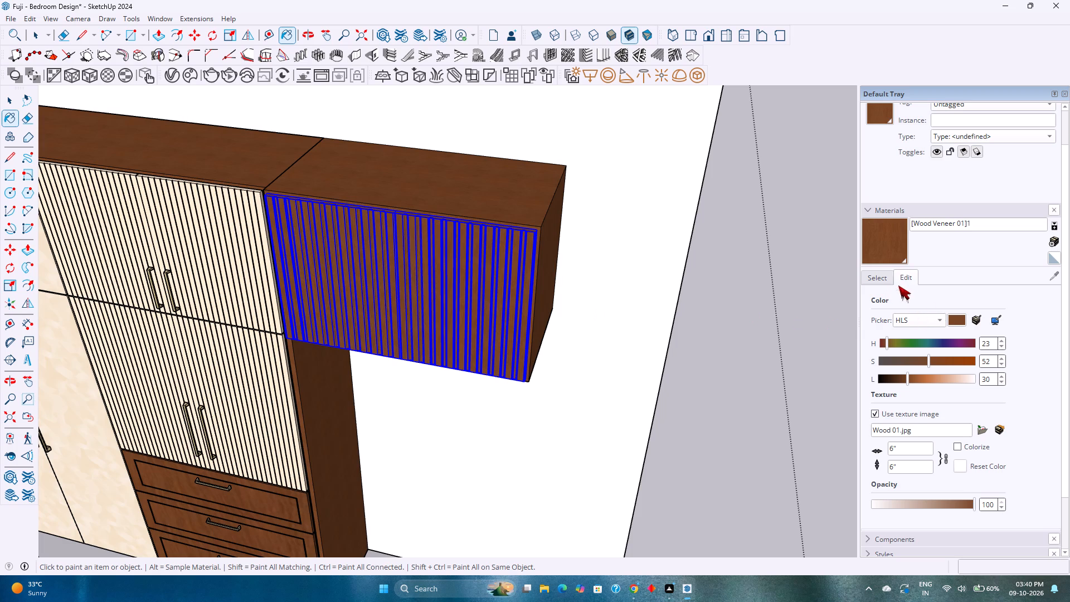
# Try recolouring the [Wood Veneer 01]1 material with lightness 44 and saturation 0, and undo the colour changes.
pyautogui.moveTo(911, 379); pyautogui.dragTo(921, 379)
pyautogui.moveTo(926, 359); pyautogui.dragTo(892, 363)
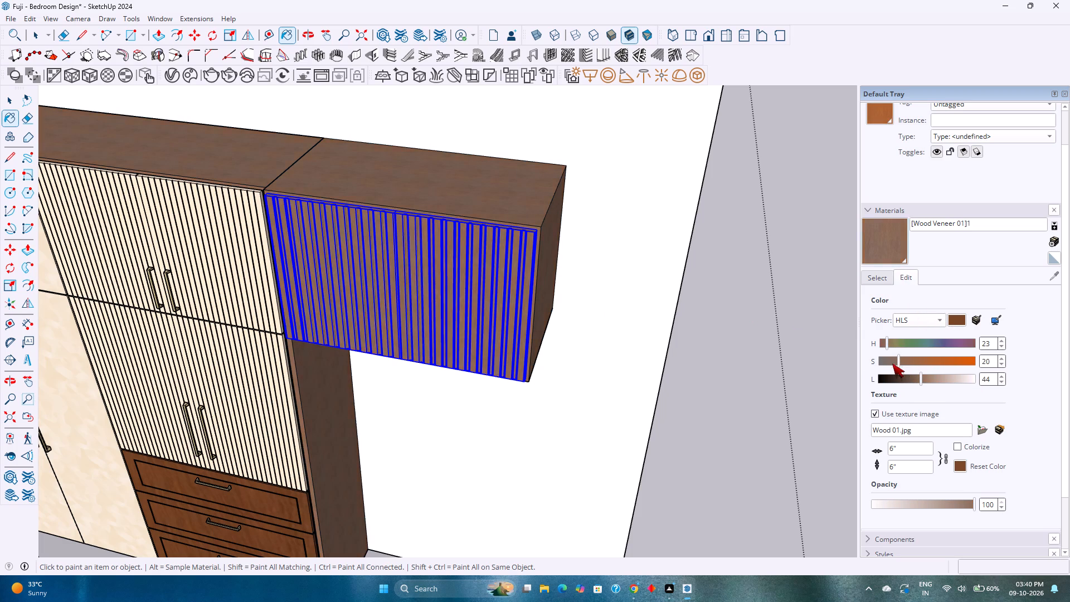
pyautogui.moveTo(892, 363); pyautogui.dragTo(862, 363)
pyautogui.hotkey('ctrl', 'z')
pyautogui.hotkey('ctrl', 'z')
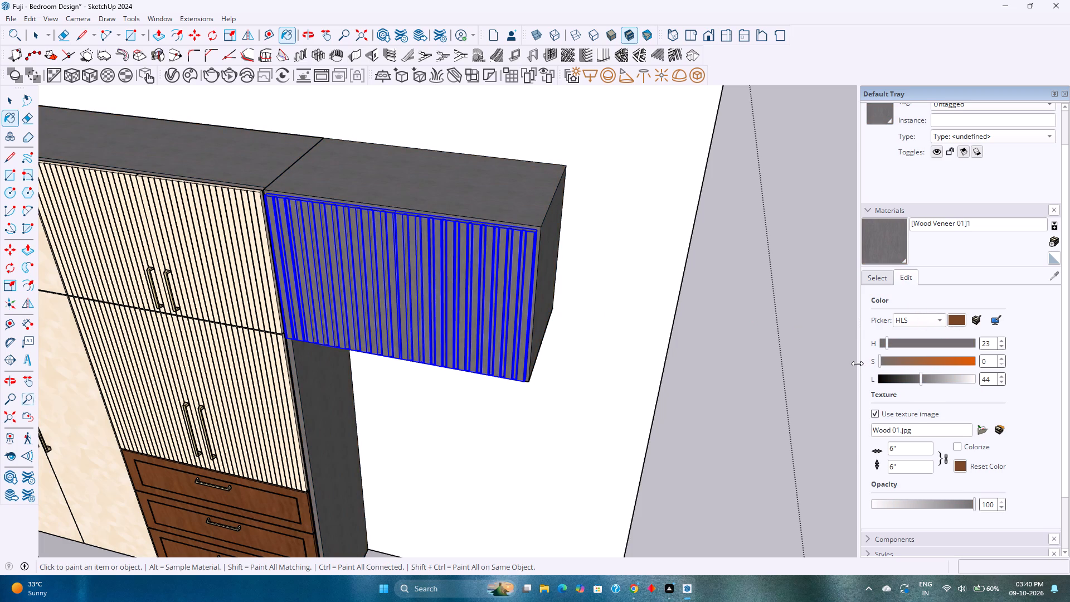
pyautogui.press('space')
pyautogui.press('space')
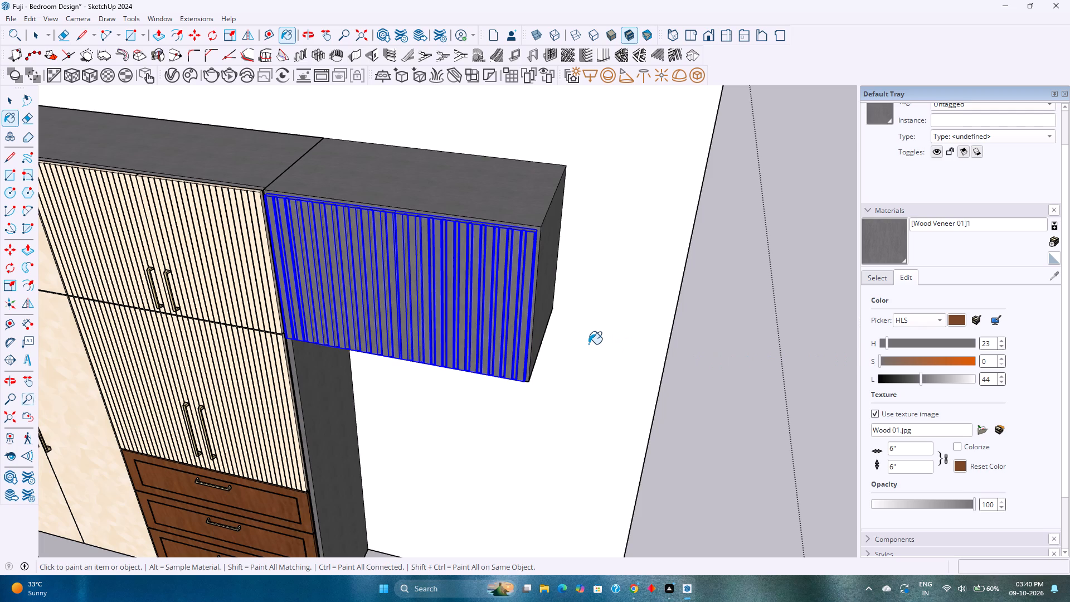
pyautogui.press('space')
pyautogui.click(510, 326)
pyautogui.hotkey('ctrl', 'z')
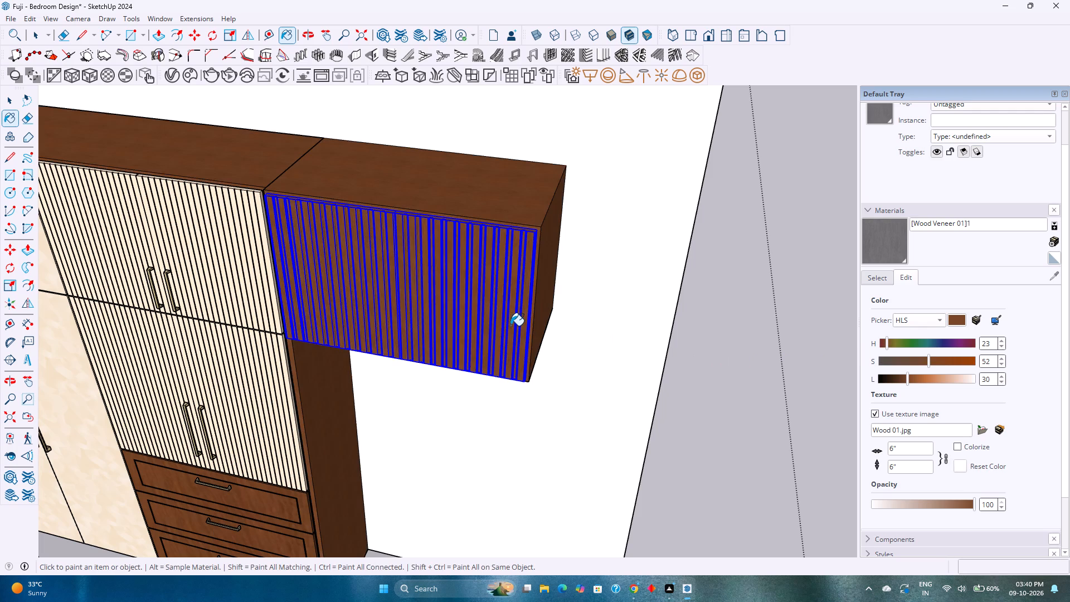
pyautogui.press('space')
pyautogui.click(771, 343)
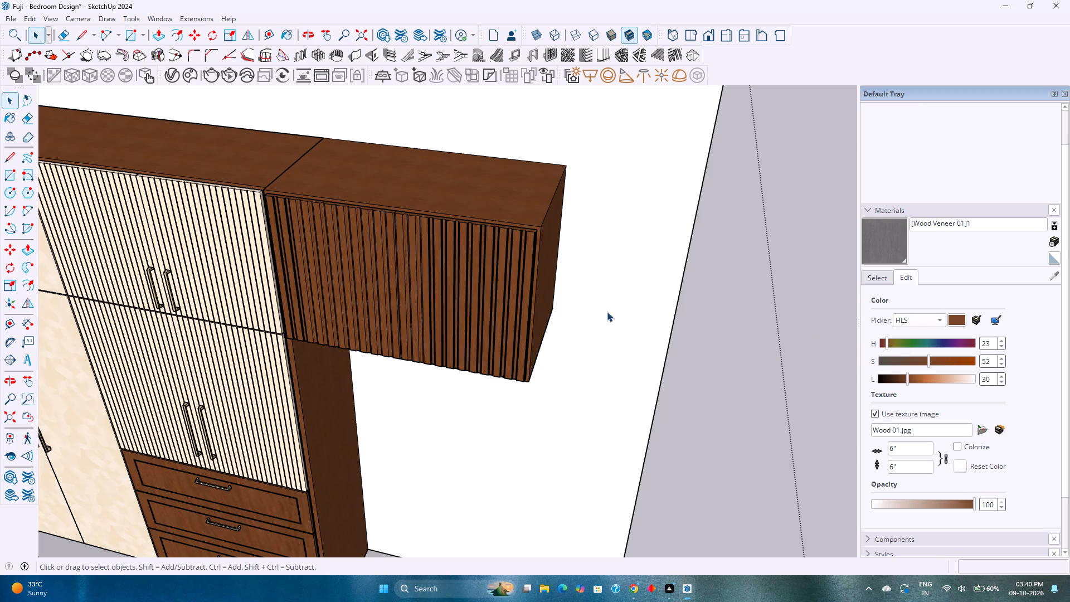
# Paint the upper box's grooved shutters with a fresh copy of the dark brown Wood Veneer 01 from the Wood library.
pyautogui.click(873, 271)
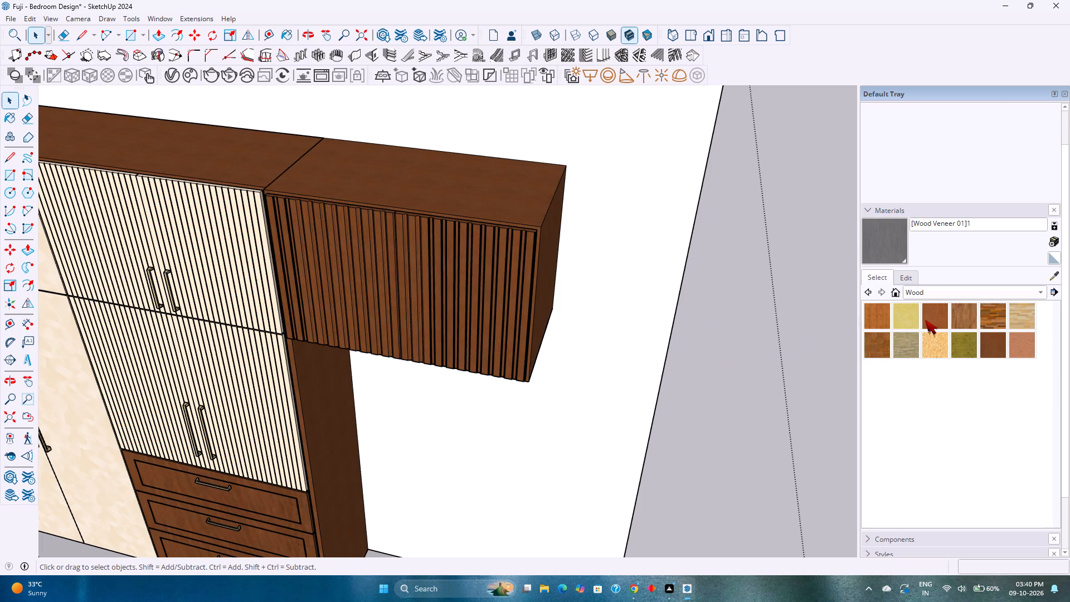
pyautogui.click(993, 347)
pyautogui.click(517, 290)
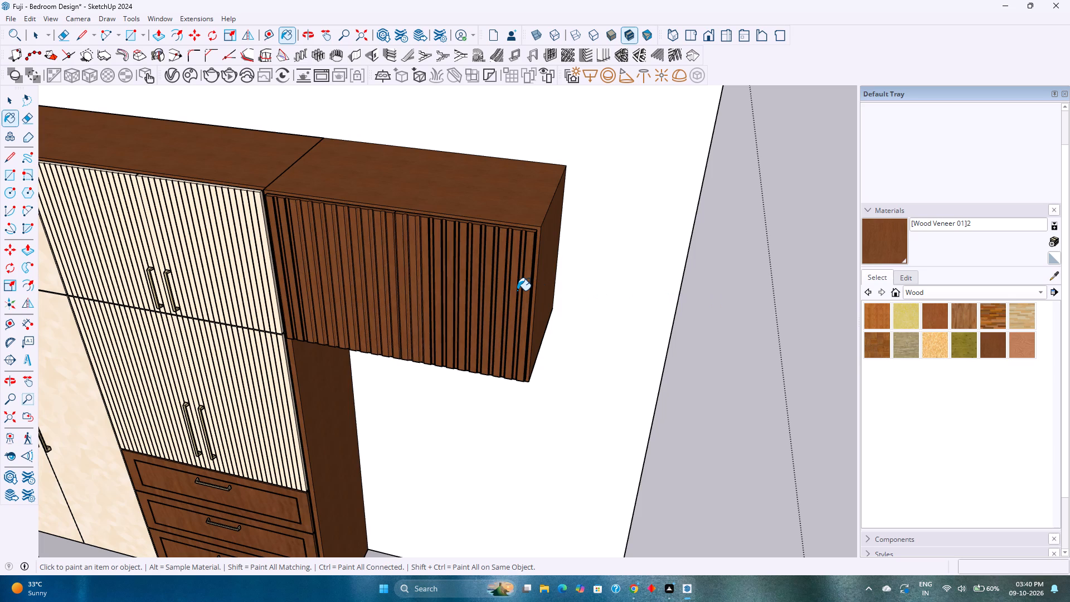
# Lighten the shutters' veneer material by setting its saturation to 25 and lightness to 44.
pyautogui.click(912, 272)
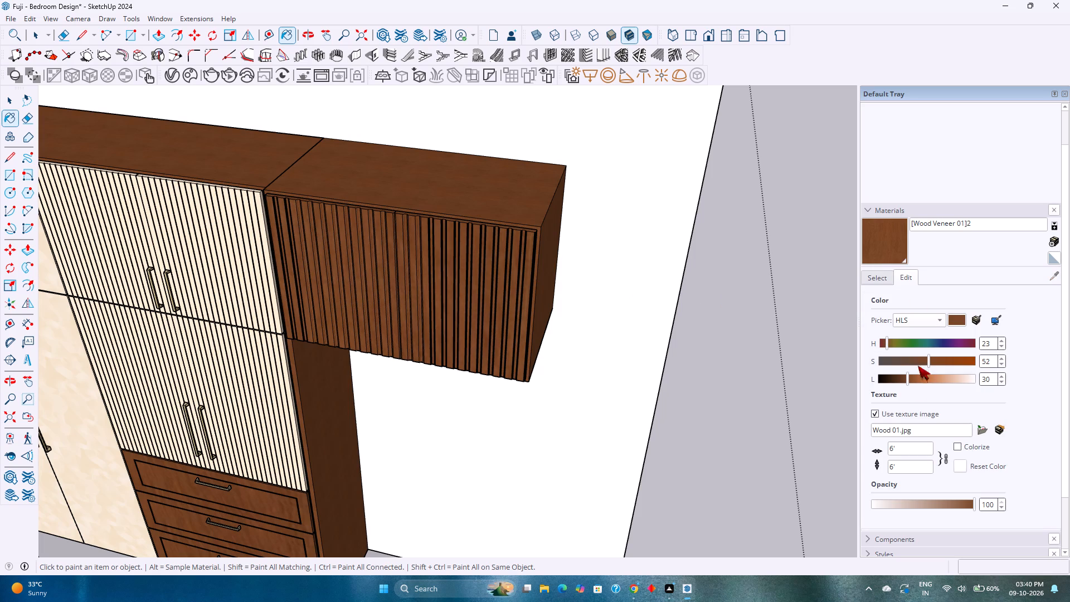
pyautogui.moveTo(909, 381); pyautogui.dragTo(920, 380)
pyautogui.moveTo(924, 361); pyautogui.dragTo(912, 361)
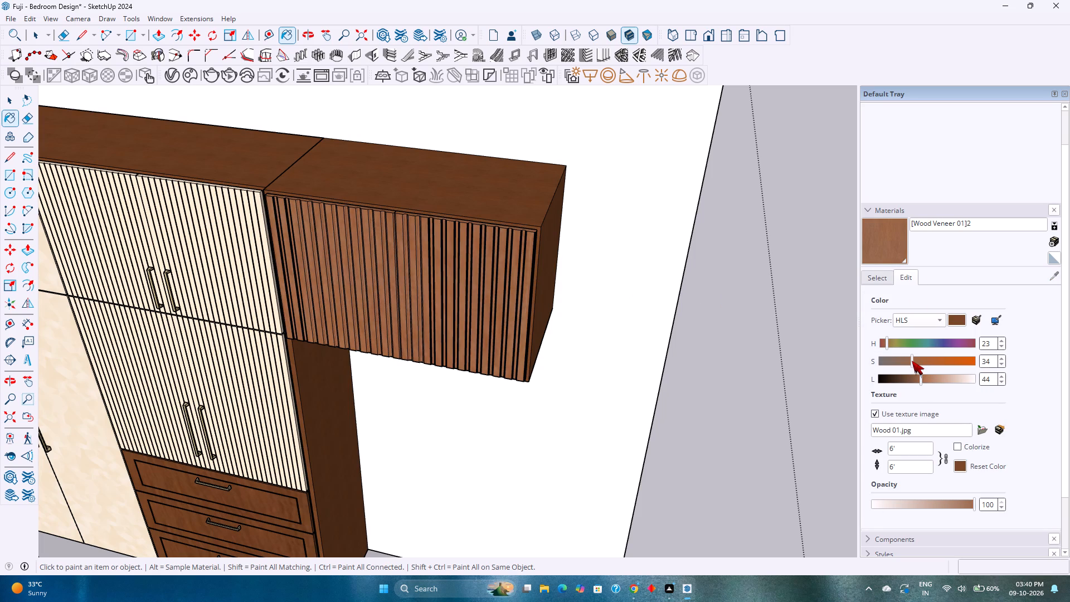
pyautogui.moveTo(912, 361); pyautogui.dragTo(905, 363)
pyautogui.moveTo(599, 383); pyautogui.dragTo(494, 313, button='middle')
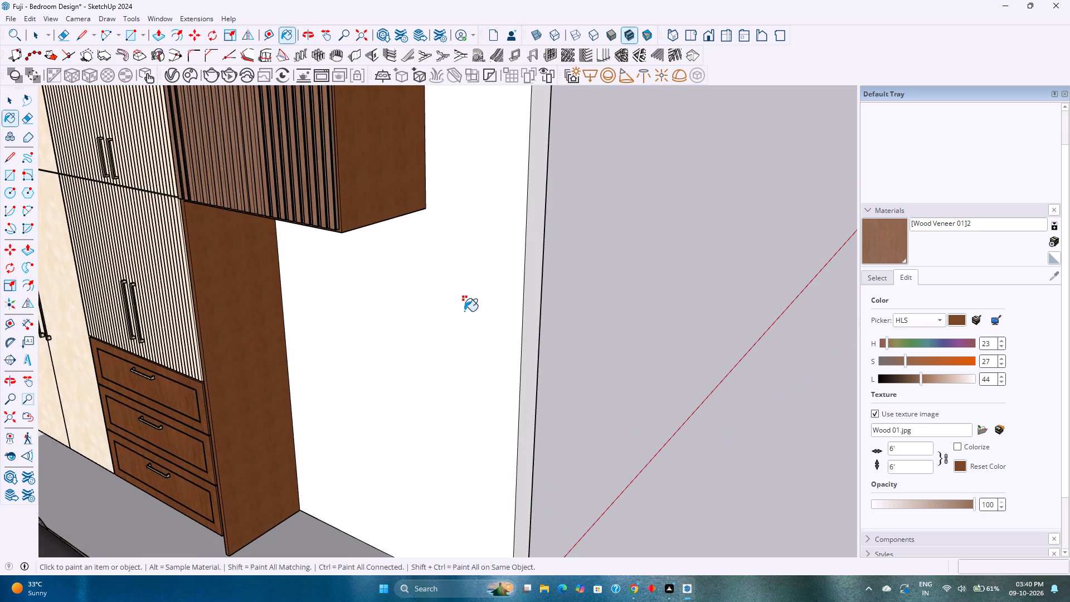
pyautogui.keyDown('shift'); pyautogui.moveTo(464, 310); pyautogui.dragTo(625, 439, button='middle'); pyautogui.keyUp('shift')
pyautogui.moveTo(626, 440); pyautogui.dragTo(639, 416, button='middle')
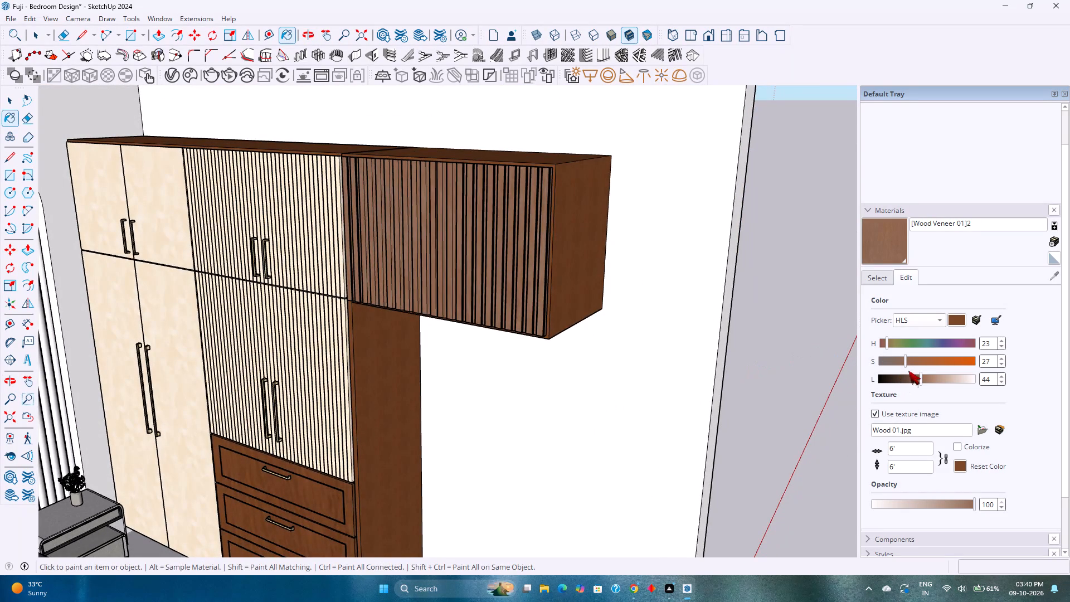
pyautogui.click(903, 360)
pyautogui.click(920, 378)
pyautogui.press('space')
pyautogui.scroll(-4, 576, 367)
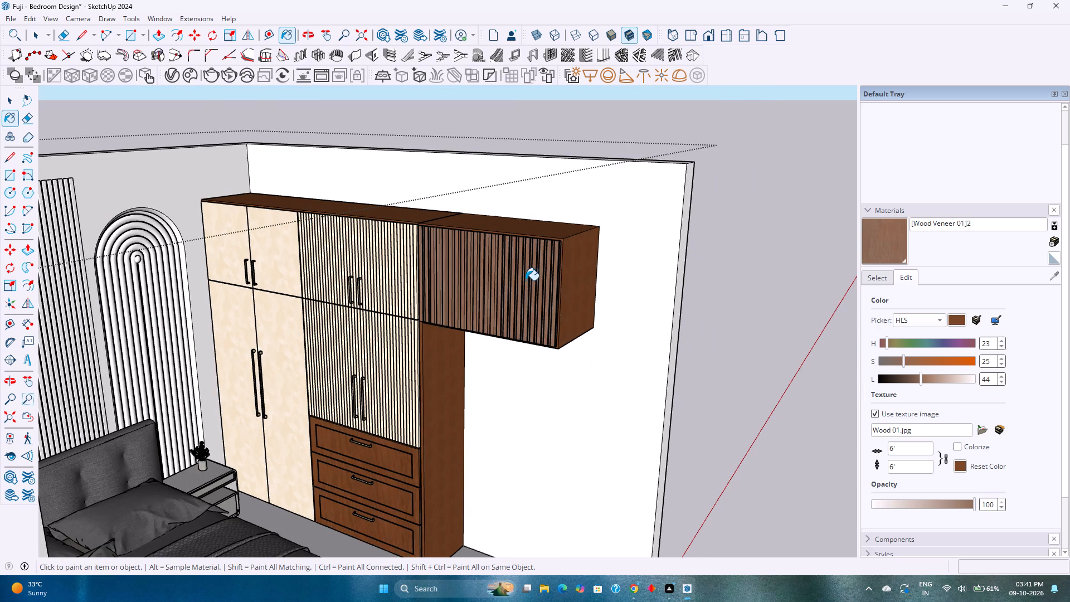
pyautogui.click(524, 280)
pyautogui.press('space')
pyautogui.press('Escape')
# Soften and smooth the edges of the upper box's grooved shutters.
pyautogui.scroll(-1, 531, 285)
pyautogui.moveTo(539, 288); pyautogui.dragTo(547, 450, button='middle')
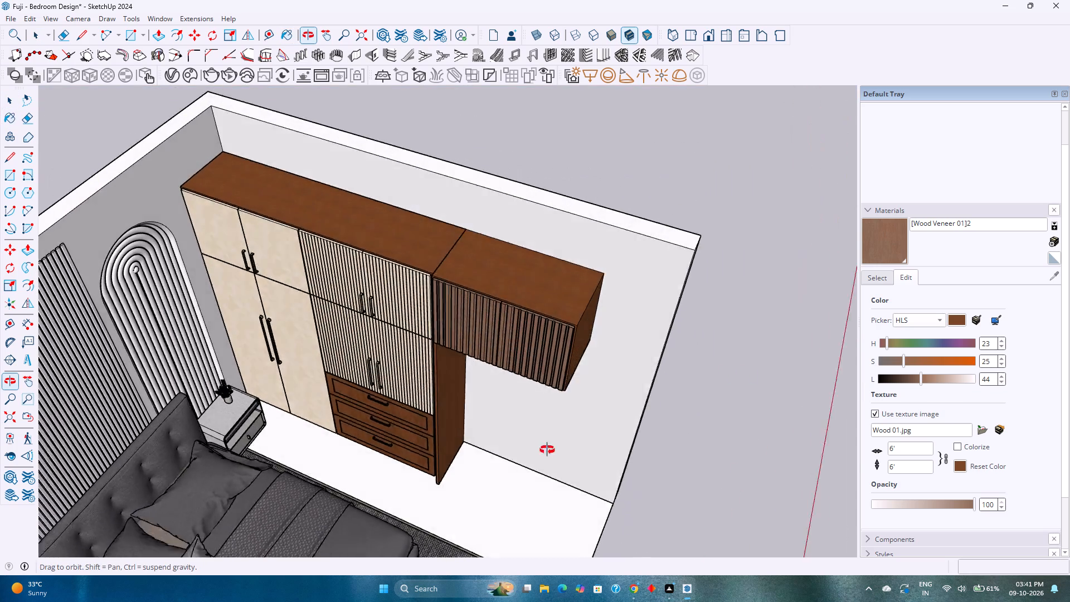
pyautogui.moveTo(547, 450); pyautogui.dragTo(530, 448, button='middle')
pyautogui.scroll(6, 383, 304)
pyautogui.moveTo(383, 304); pyautogui.dragTo(512, 282, button='middle')
pyautogui.keyDown('shift'); pyautogui.moveTo(547, 281); pyautogui.dragTo(424, 353, button='middle'); pyautogui.keyUp('shift')
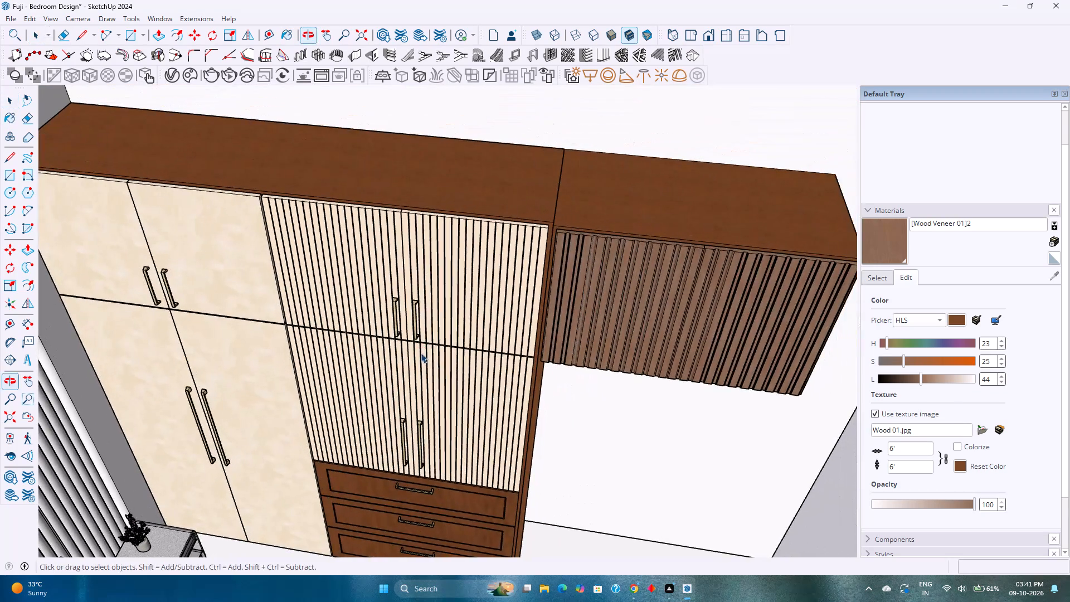
pyautogui.scroll(2, 426, 333)
pyautogui.keyDown('shift'); pyautogui.moveTo(648, 332); pyautogui.dragTo(469, 354, button='middle'); pyautogui.keyUp('shift')
pyautogui.scroll(1, 492, 323)
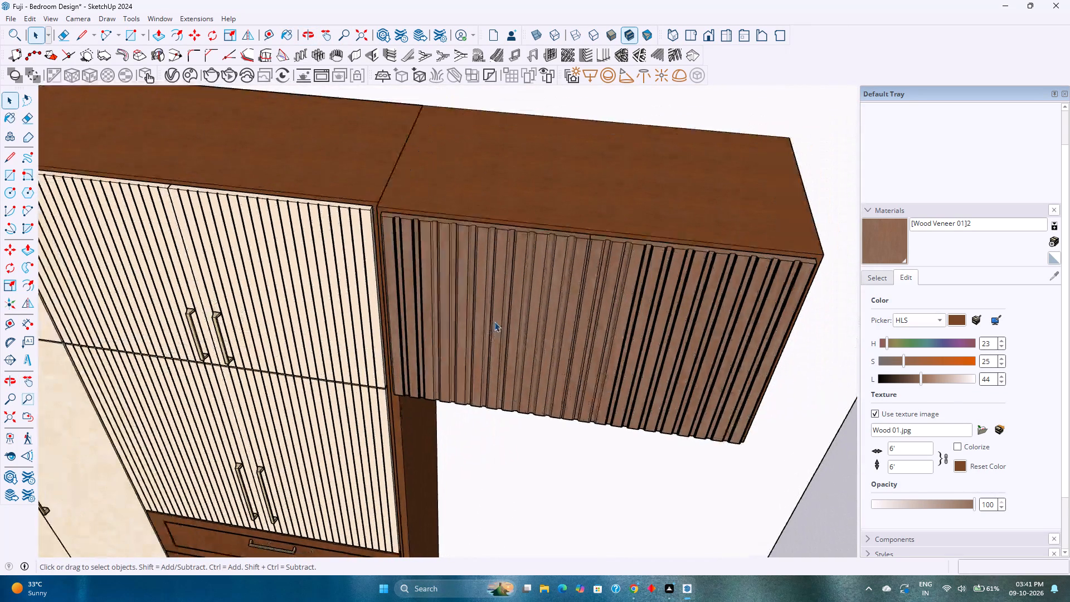
pyautogui.click(494, 322)
pyautogui.doubleClick(494, 322)
pyautogui.click(494, 322)
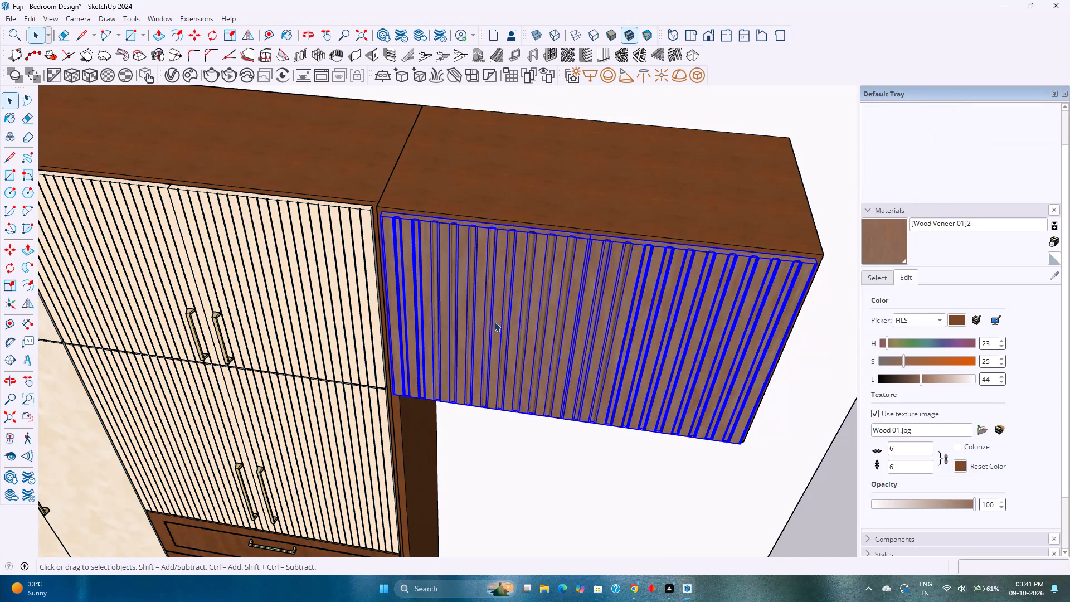
pyautogui.rightClick(494, 322)
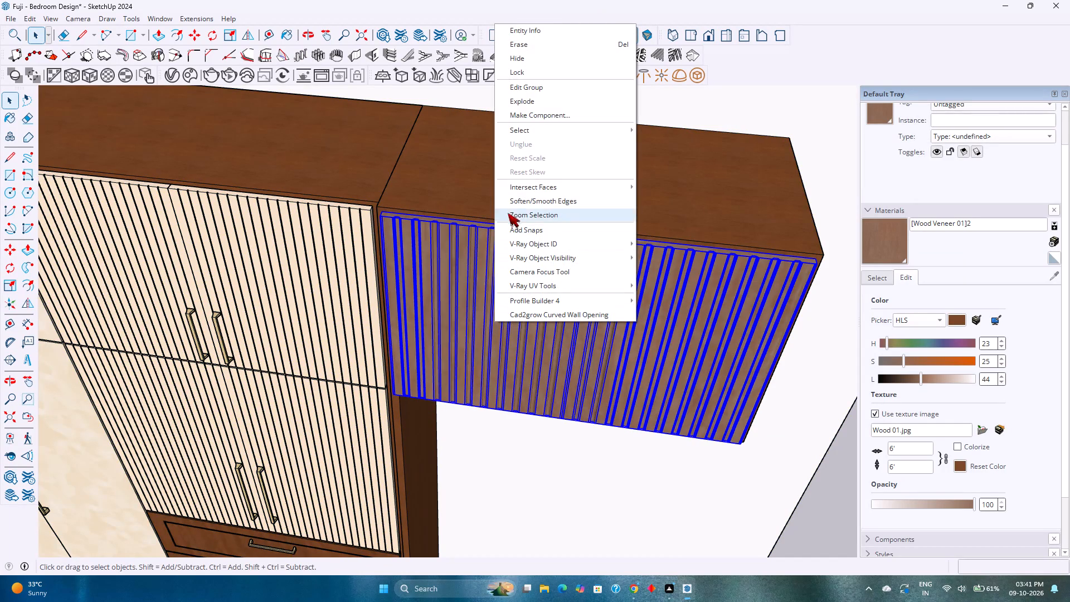
pyautogui.click(514, 205)
pyautogui.press('Escape')
pyautogui.click(504, 337)
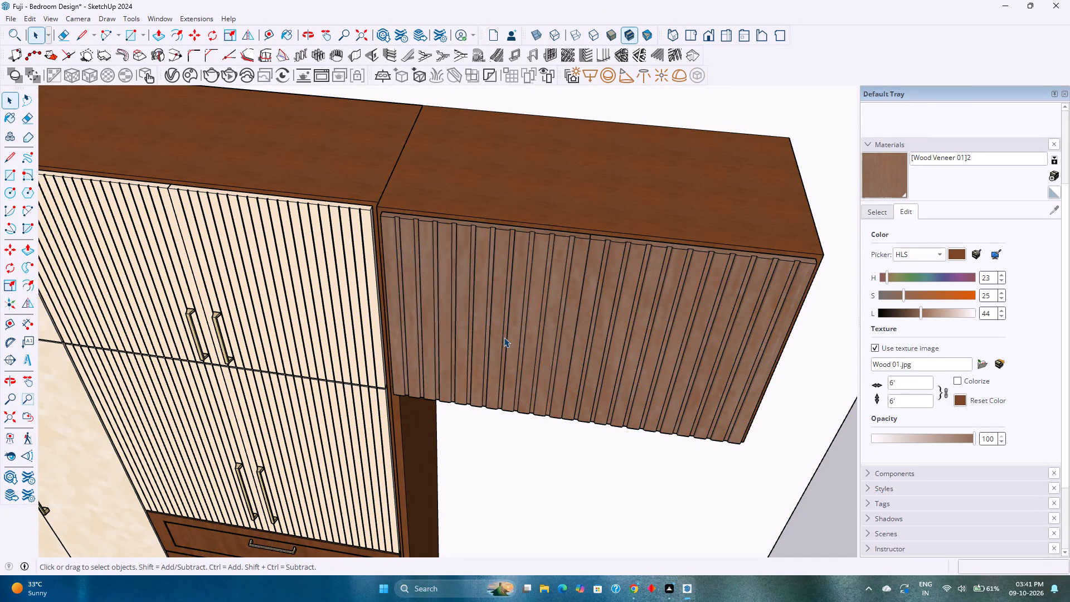
pyautogui.press('Escape')
pyautogui.click(508, 348)
pyautogui.click(485, 460)
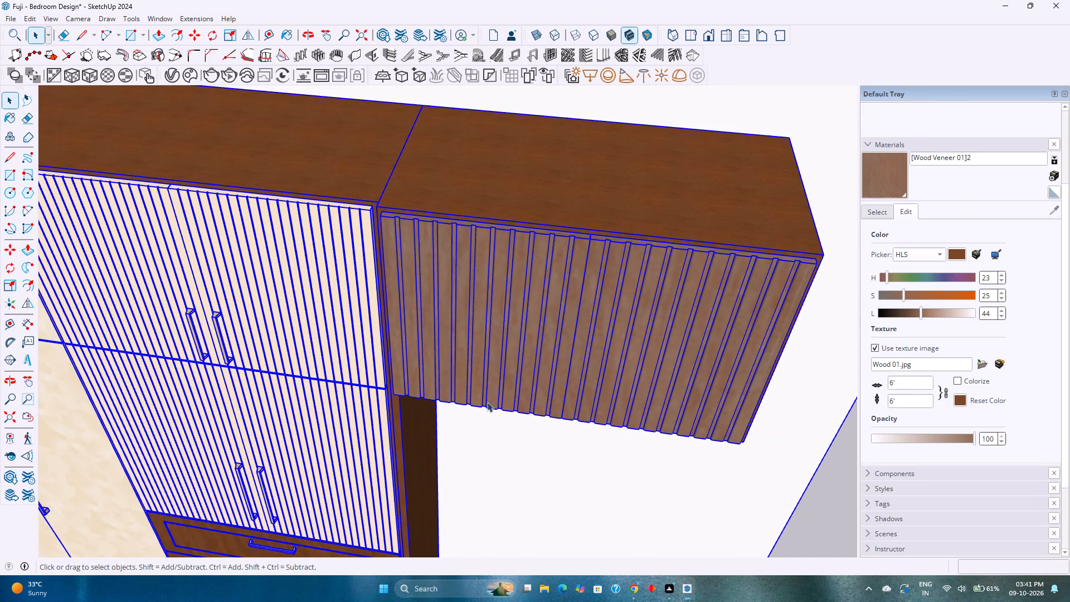
pyautogui.doubleClick(487, 395)
# Copy the pair of bar handles from the neighbouring light grooved upper shutters to the clipboard.
pyautogui.moveTo(556, 331); pyautogui.dragTo(411, 443, button='middle')
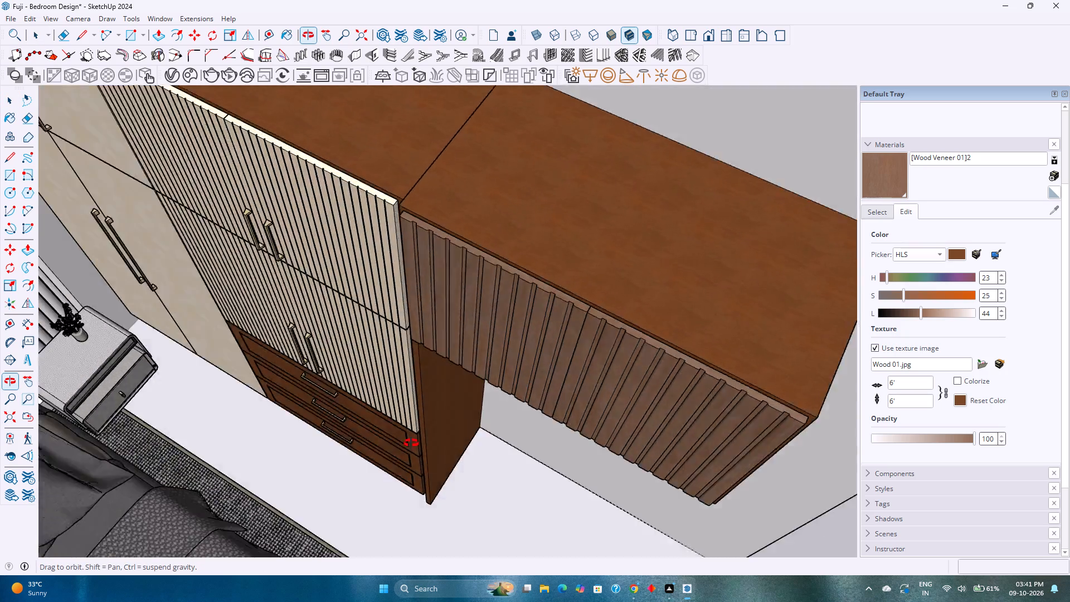
pyautogui.moveTo(411, 443); pyautogui.dragTo(654, 254, button='middle')
pyautogui.scroll(-4, 657, 258)
pyautogui.moveTo(690, 358); pyautogui.dragTo(527, 228, button='middle')
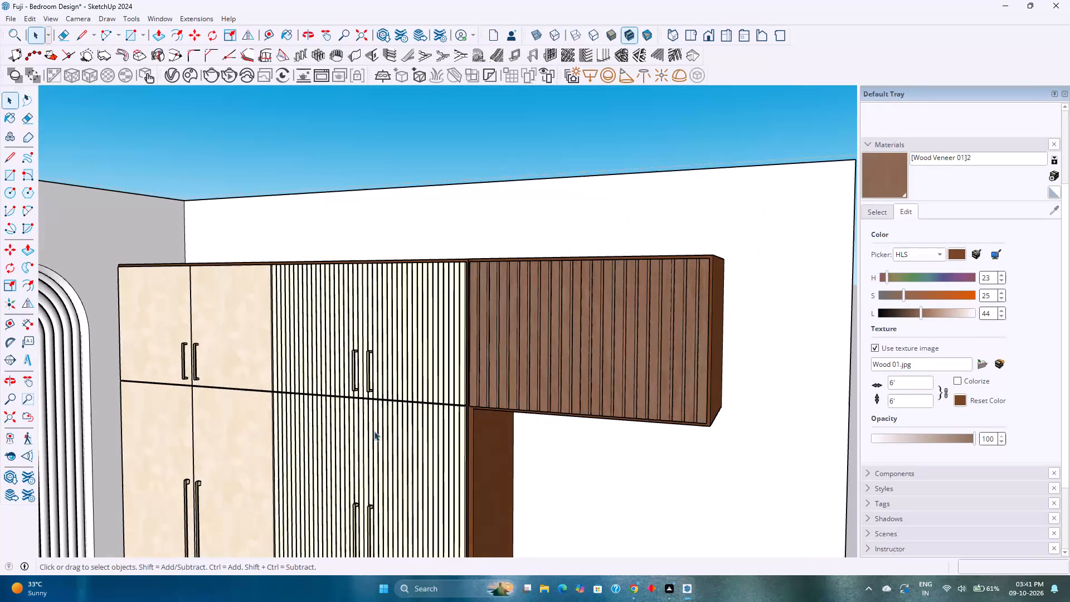
pyautogui.click(370, 366)
pyautogui.doubleClick(370, 366)
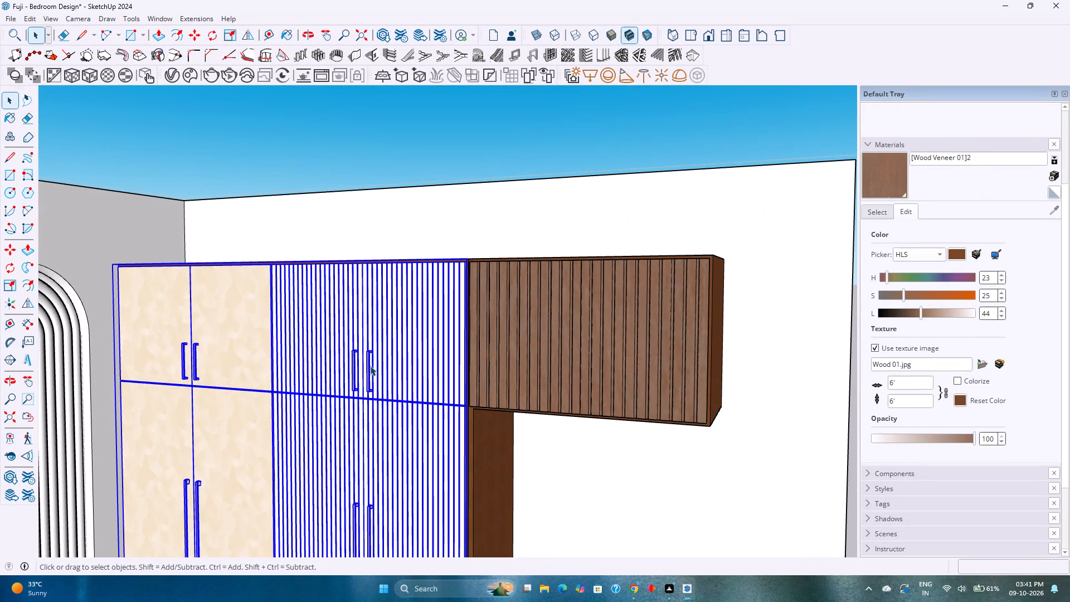
pyautogui.click(370, 366)
pyautogui.click(369, 369)
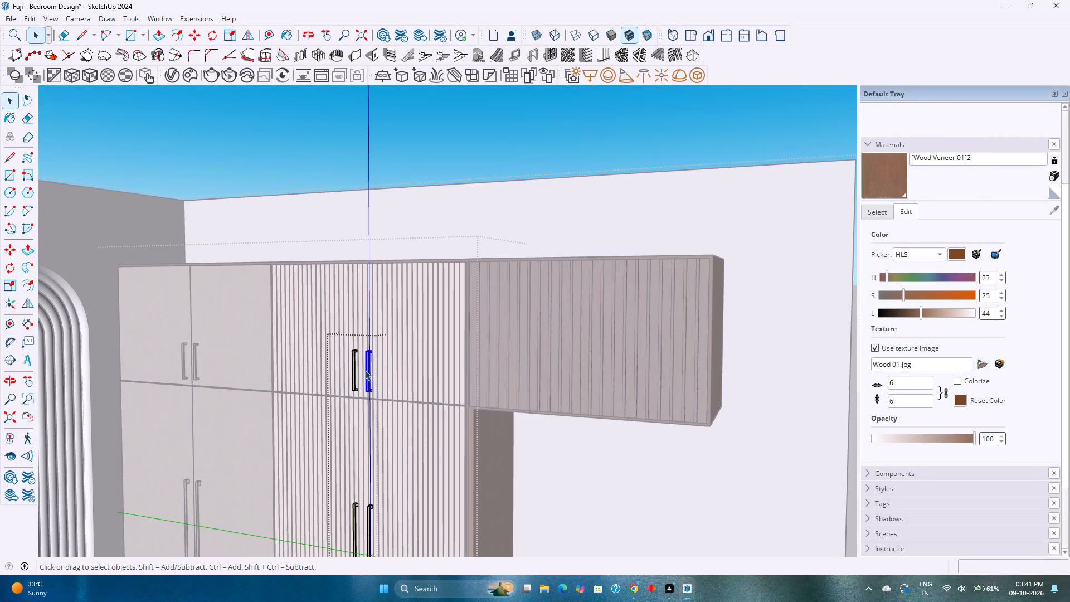
pyautogui.keyDown('ctrl'); pyautogui.click(353, 371); pyautogui.keyUp('ctrl')
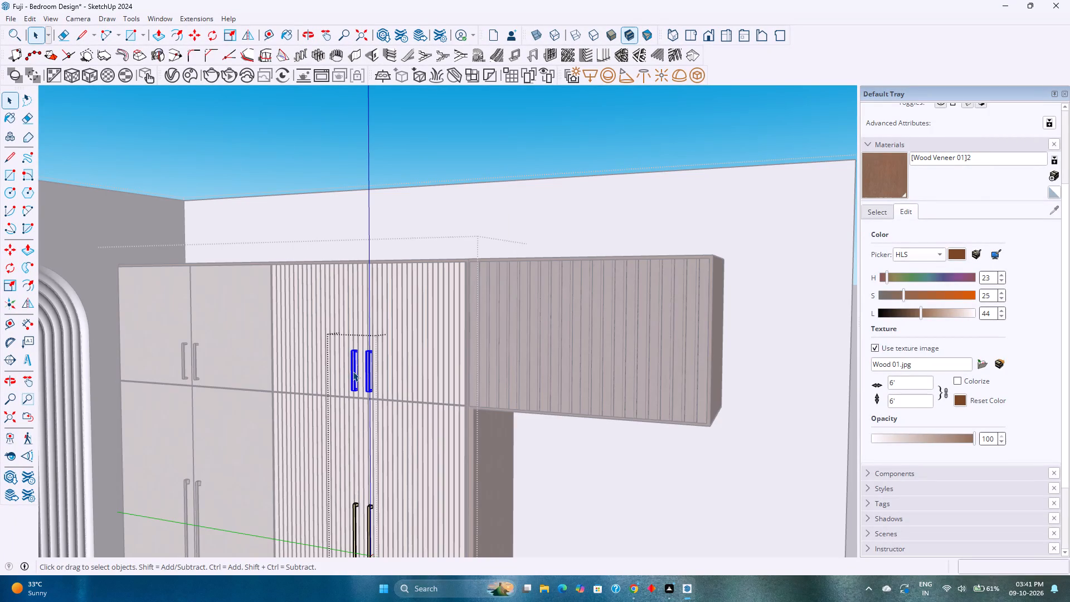
pyautogui.hotkey('ctrl', 'c')
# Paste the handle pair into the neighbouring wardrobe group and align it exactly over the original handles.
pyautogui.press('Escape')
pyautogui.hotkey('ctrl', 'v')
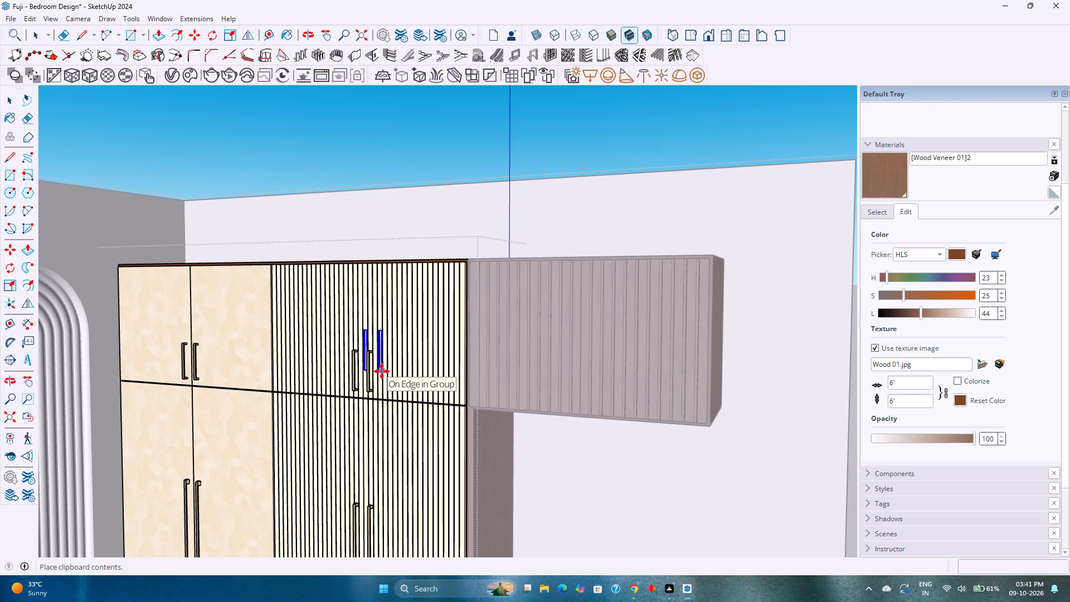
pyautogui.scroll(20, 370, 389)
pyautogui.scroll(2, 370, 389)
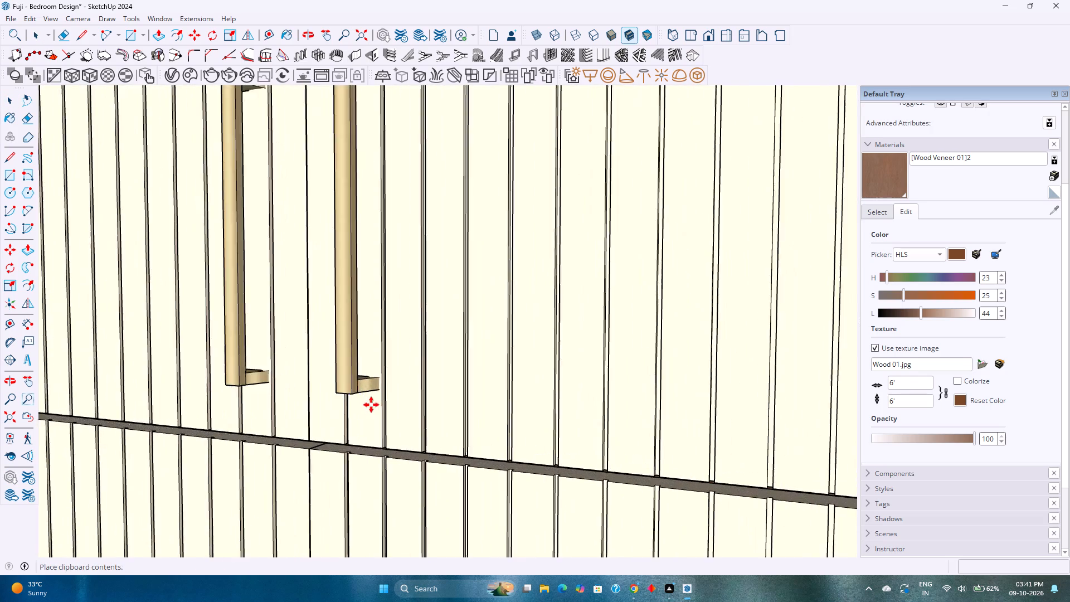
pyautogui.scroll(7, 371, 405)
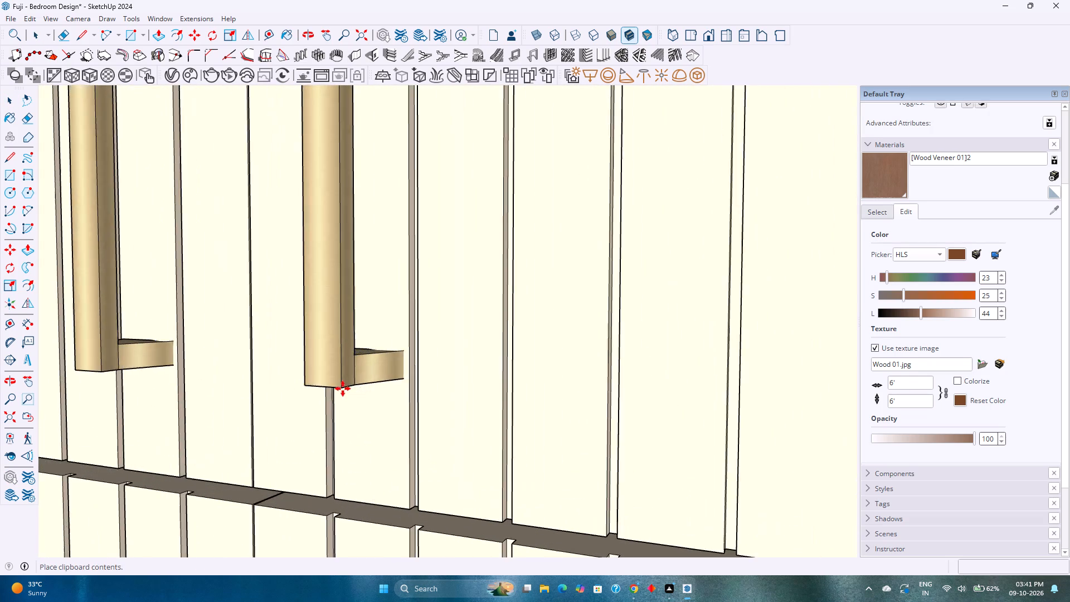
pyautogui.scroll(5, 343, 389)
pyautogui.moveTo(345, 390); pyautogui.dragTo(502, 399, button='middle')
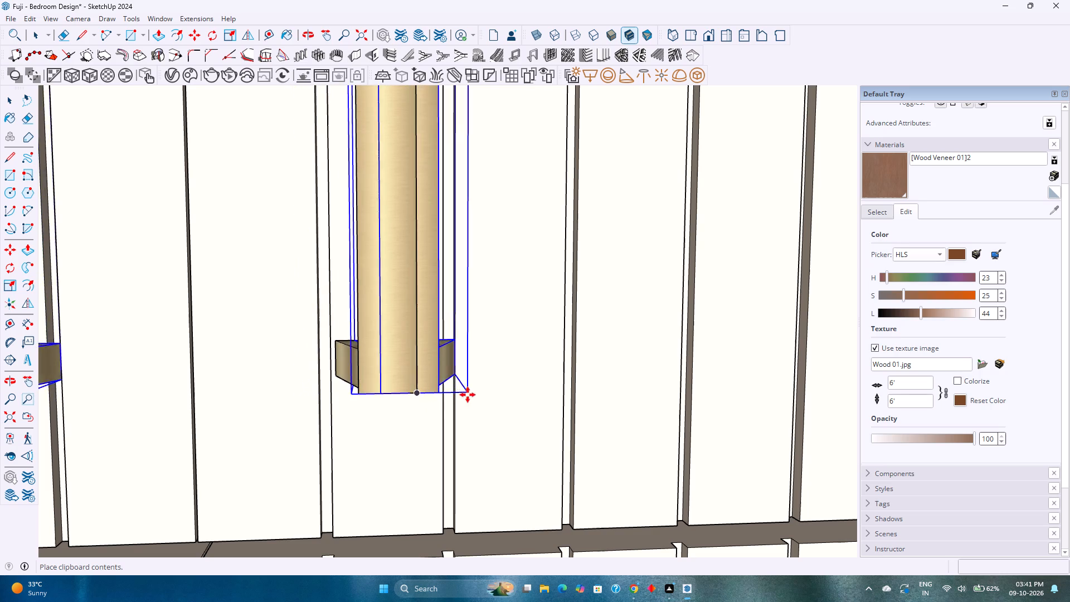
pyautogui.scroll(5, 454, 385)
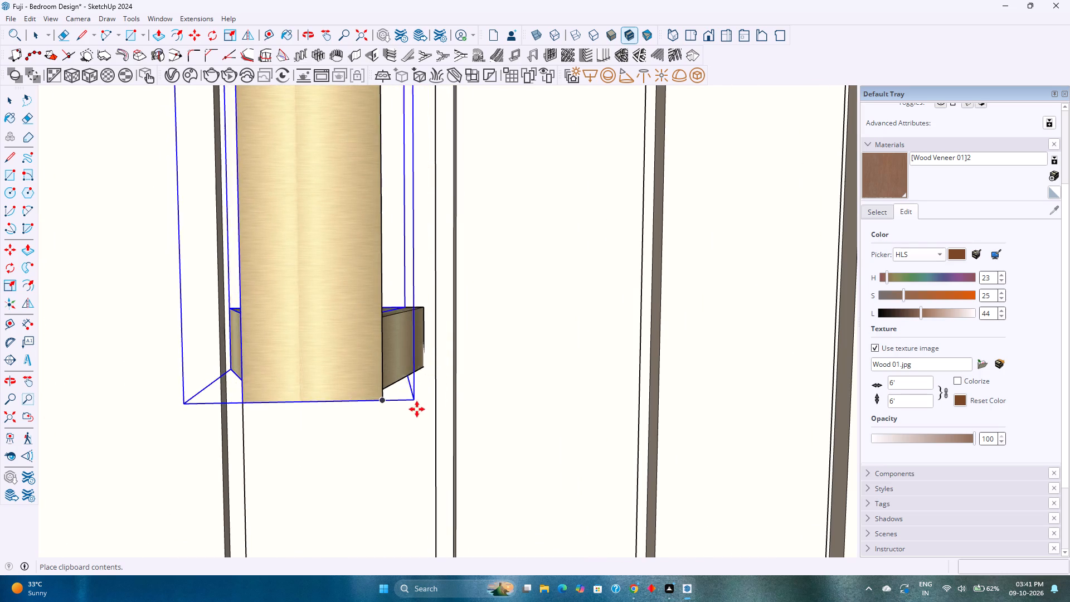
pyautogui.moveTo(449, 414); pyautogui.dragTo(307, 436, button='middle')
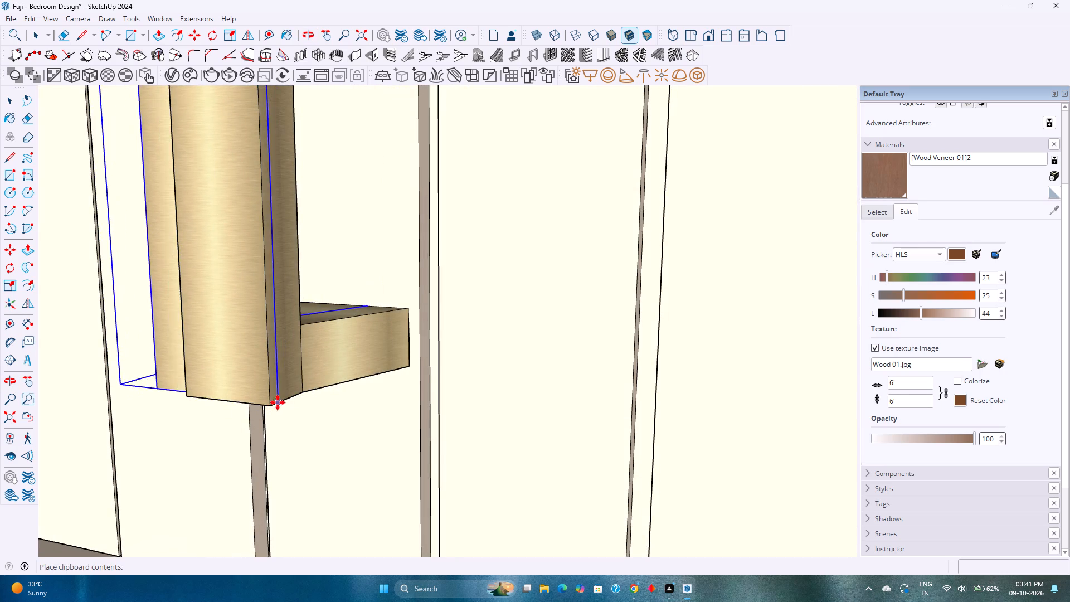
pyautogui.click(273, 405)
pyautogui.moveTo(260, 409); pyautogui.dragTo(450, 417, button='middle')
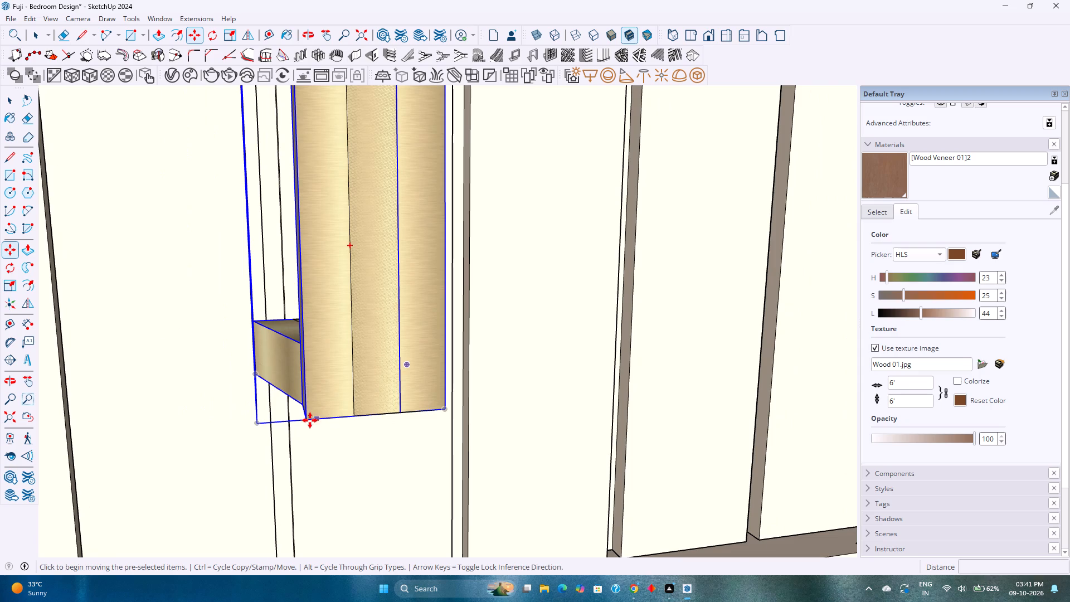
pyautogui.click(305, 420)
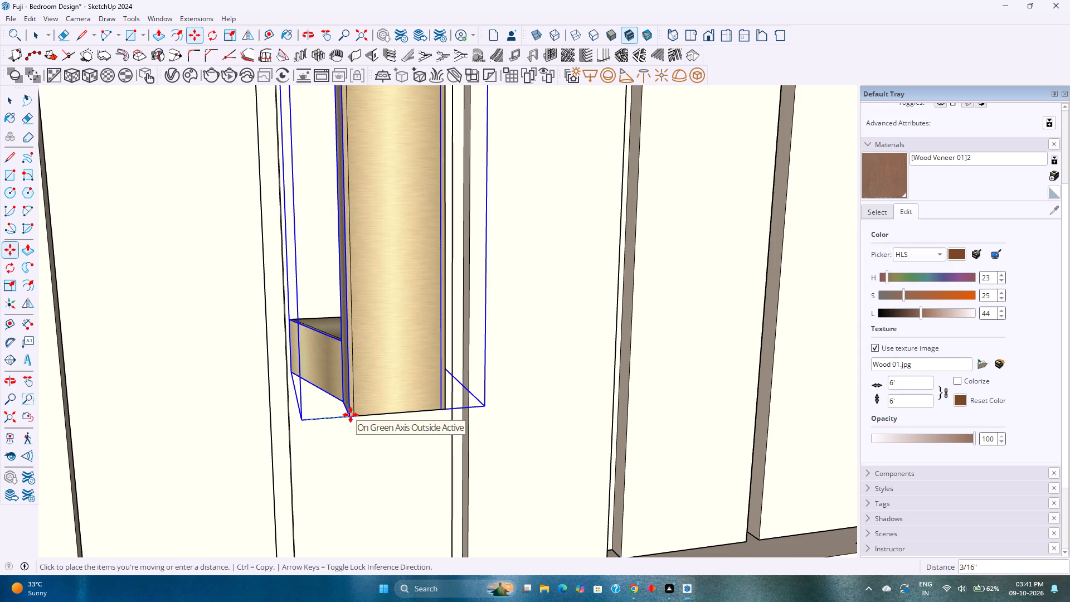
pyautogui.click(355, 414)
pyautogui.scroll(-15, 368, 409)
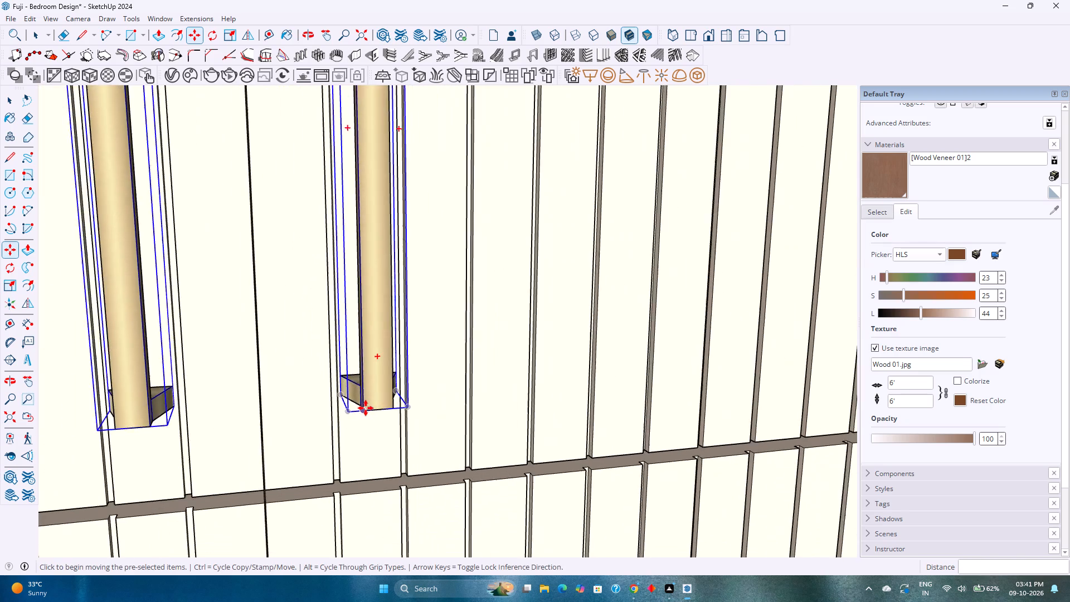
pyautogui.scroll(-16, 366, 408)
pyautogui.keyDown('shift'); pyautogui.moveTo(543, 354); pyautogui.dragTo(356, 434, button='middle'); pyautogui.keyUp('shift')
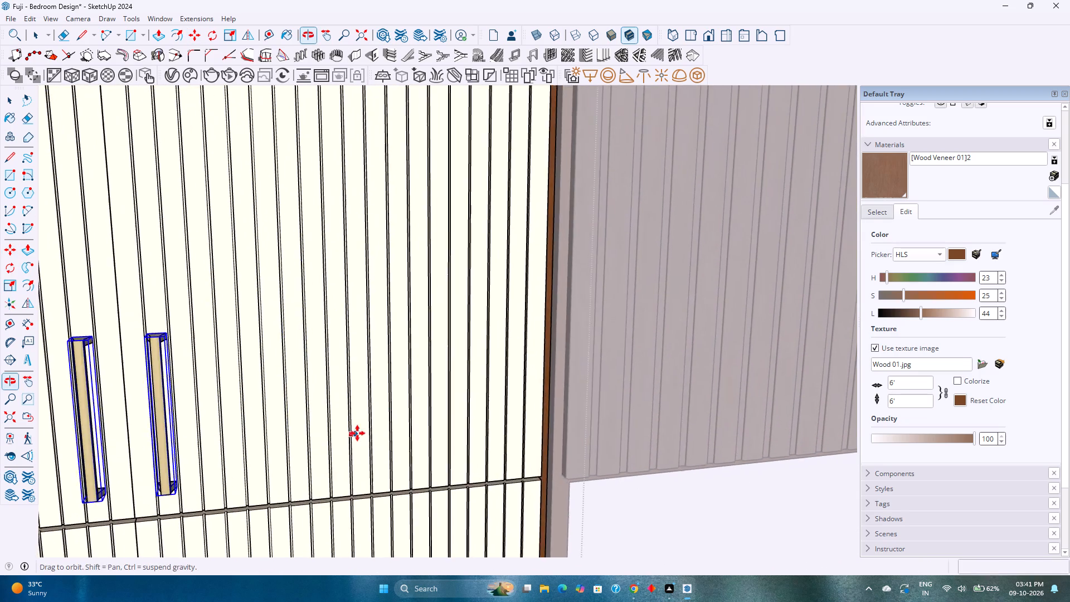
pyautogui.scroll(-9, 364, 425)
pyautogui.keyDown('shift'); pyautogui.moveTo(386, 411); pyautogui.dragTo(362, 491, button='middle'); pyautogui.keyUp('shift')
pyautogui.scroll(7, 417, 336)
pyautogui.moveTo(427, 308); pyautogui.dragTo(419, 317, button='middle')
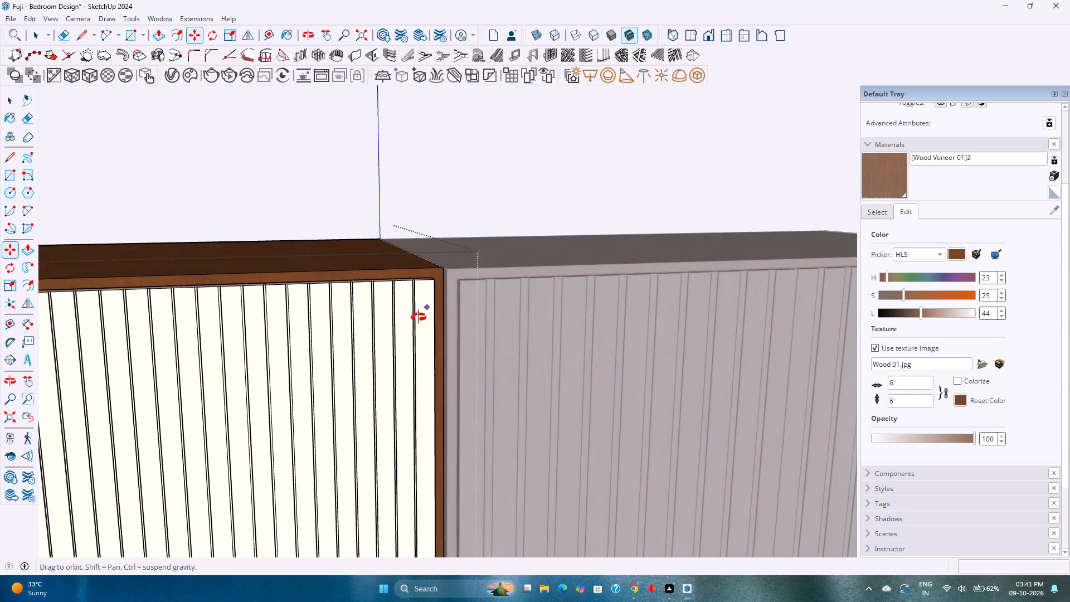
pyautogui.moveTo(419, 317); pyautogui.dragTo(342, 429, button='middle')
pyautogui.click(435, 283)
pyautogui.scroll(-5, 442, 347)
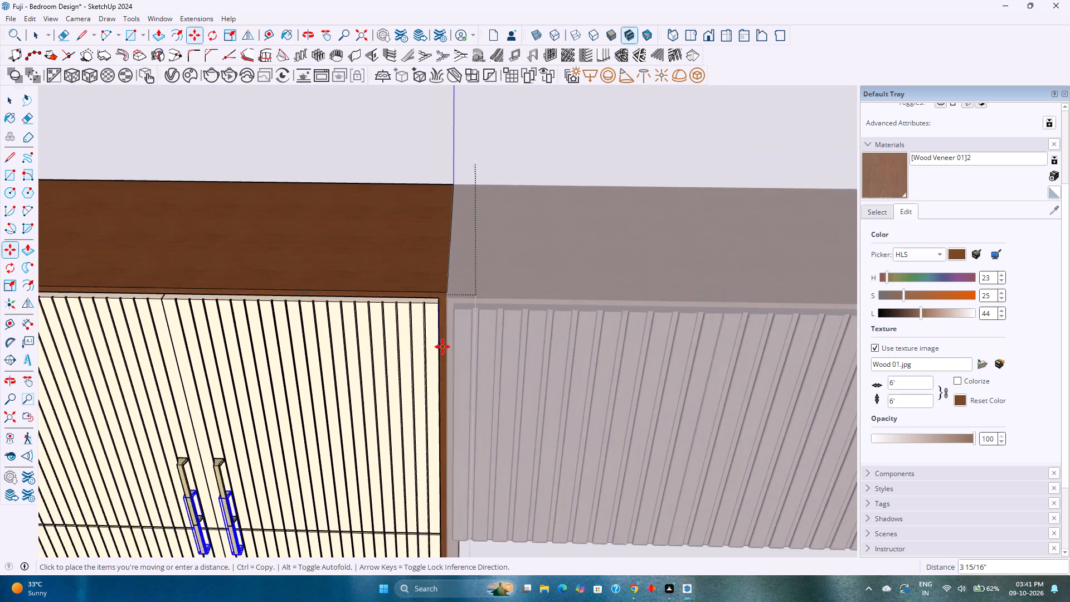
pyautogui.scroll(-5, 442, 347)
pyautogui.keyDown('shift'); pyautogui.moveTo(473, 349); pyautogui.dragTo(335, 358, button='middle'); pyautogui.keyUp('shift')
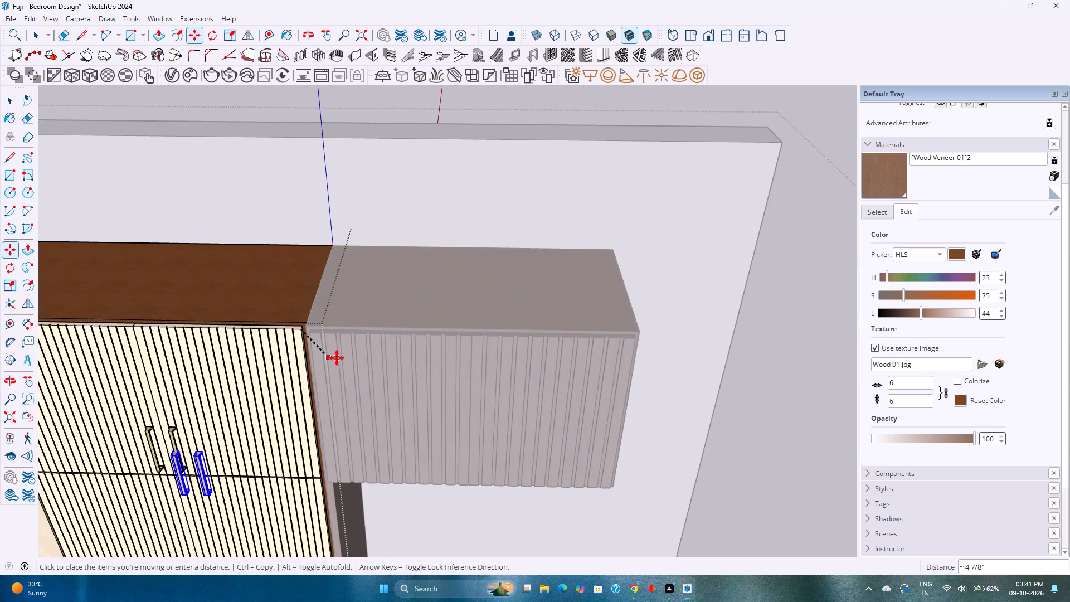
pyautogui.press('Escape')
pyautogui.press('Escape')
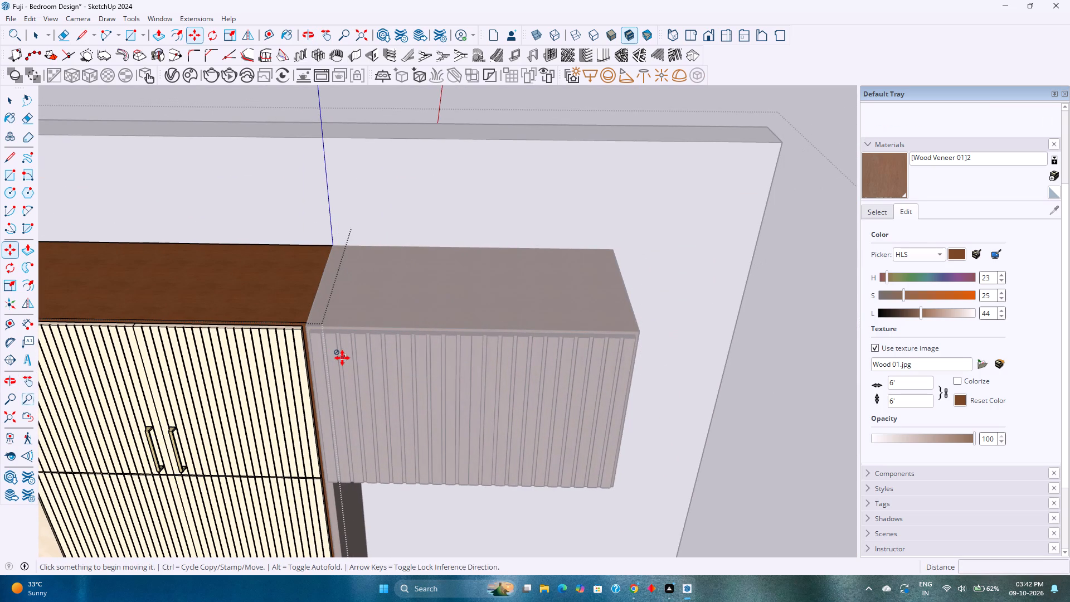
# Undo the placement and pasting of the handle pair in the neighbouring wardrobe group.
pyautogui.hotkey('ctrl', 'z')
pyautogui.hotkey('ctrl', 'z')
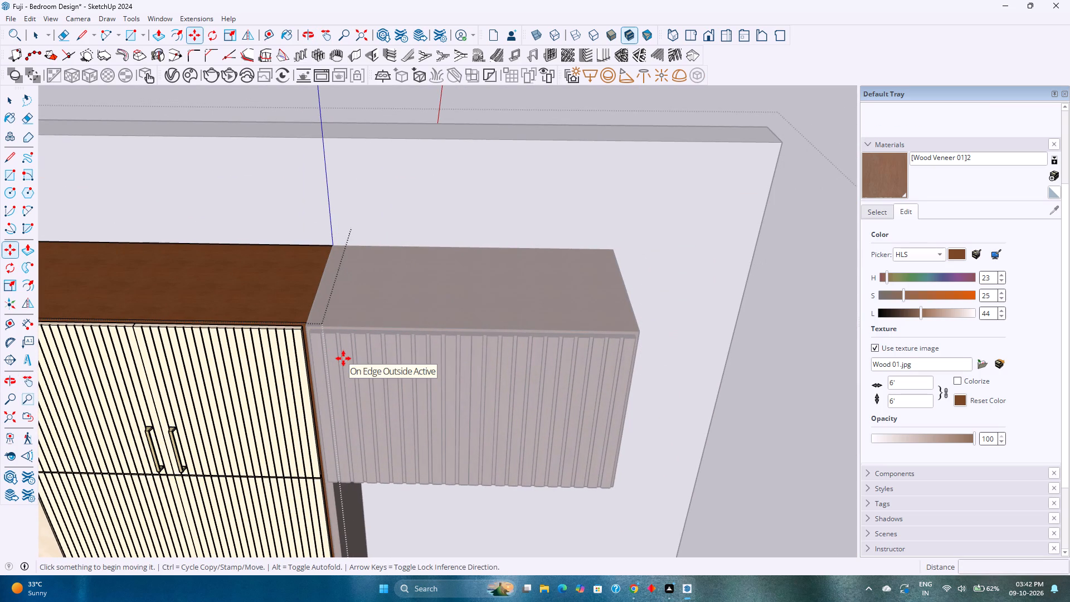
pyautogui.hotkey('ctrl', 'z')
# Open the upper box's grooved shutter group and paste the handle pair into it, aligned exactly over the neighbouring shutters' handles.
pyautogui.press('space')
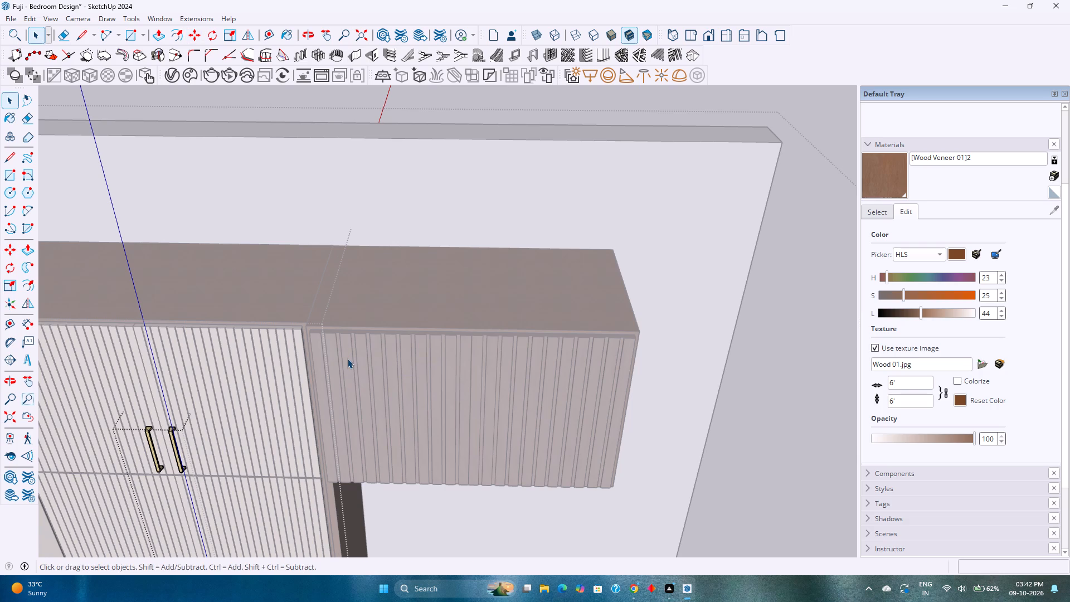
pyautogui.press('Escape')
pyautogui.press('Escape')
pyautogui.click(362, 358)
pyautogui.doubleClick(362, 358)
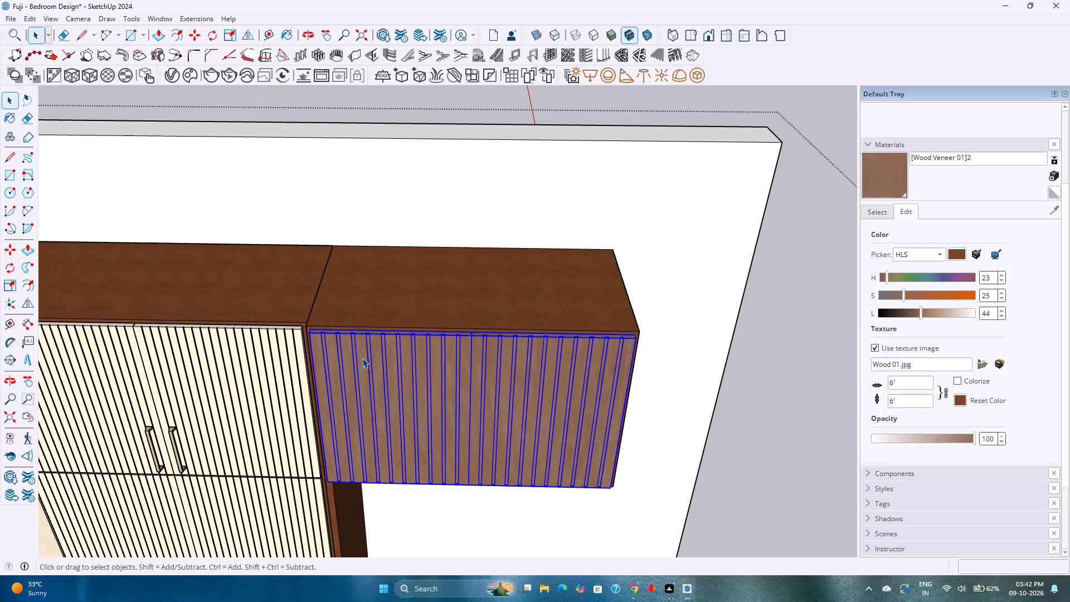
pyautogui.moveTo(408, 417); pyautogui.dragTo(278, 342, button='middle')
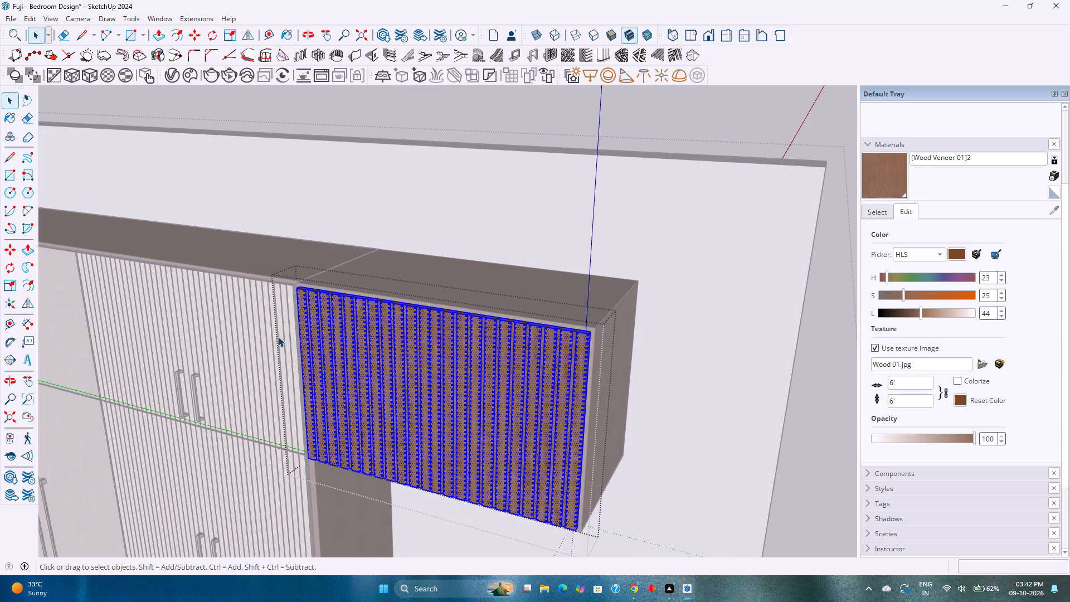
pyautogui.hotkey('ctrl', 'v')
pyautogui.scroll(4, 193, 428)
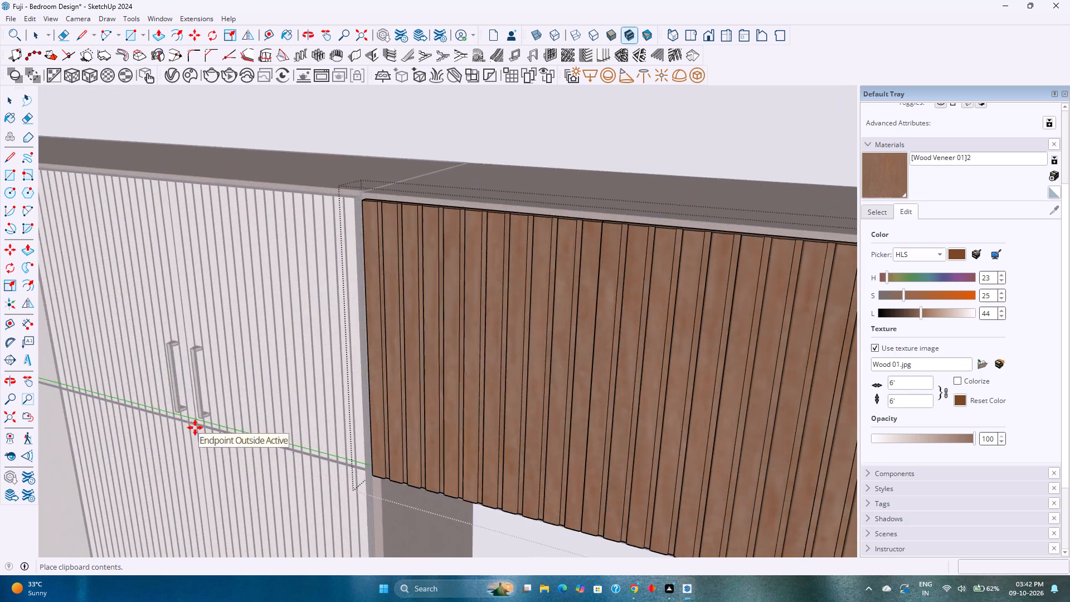
pyautogui.scroll(20, 195, 428)
pyautogui.scroll(5, 195, 428)
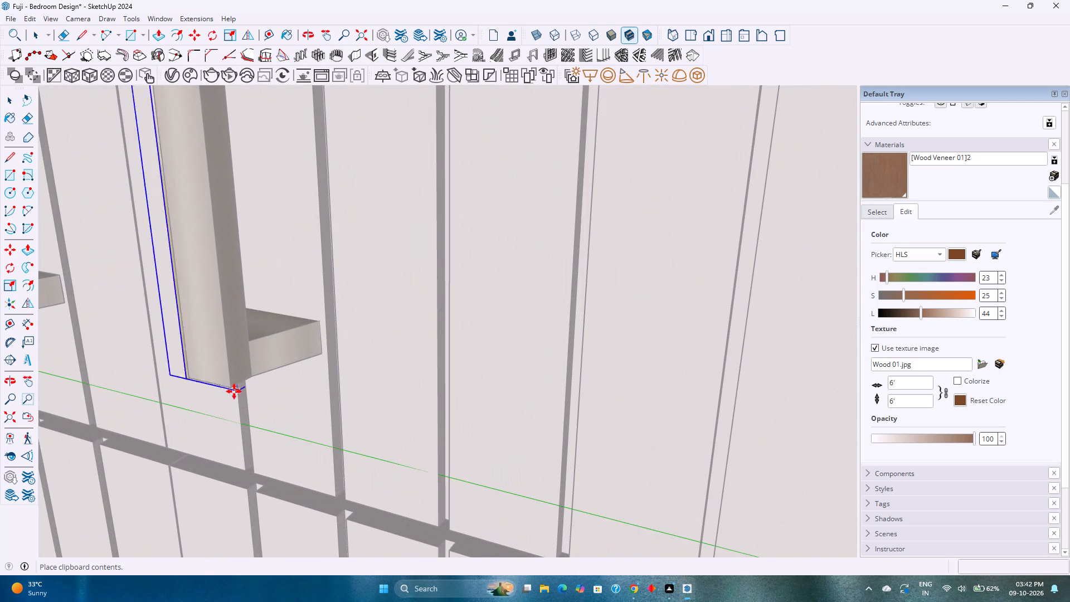
pyautogui.click(232, 386)
pyautogui.scroll(7, 160, 376)
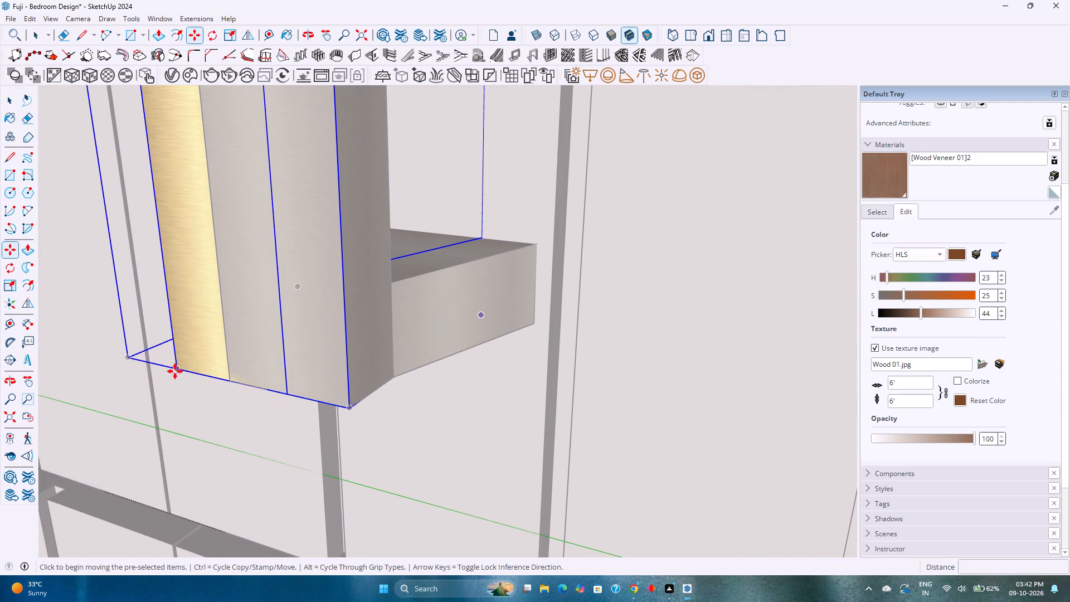
pyautogui.click(176, 369)
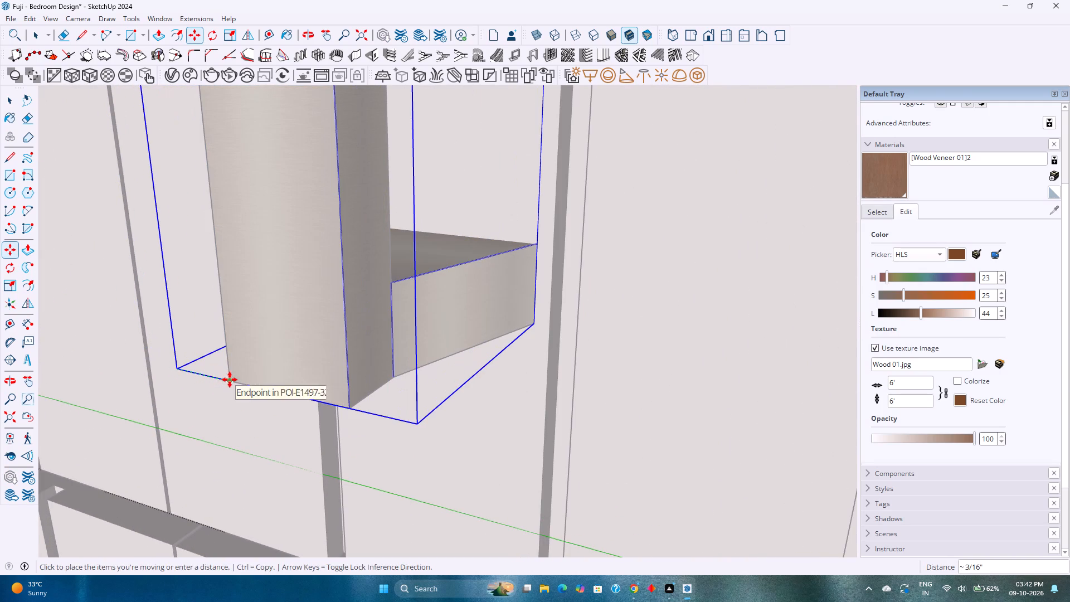
pyautogui.click(230, 380)
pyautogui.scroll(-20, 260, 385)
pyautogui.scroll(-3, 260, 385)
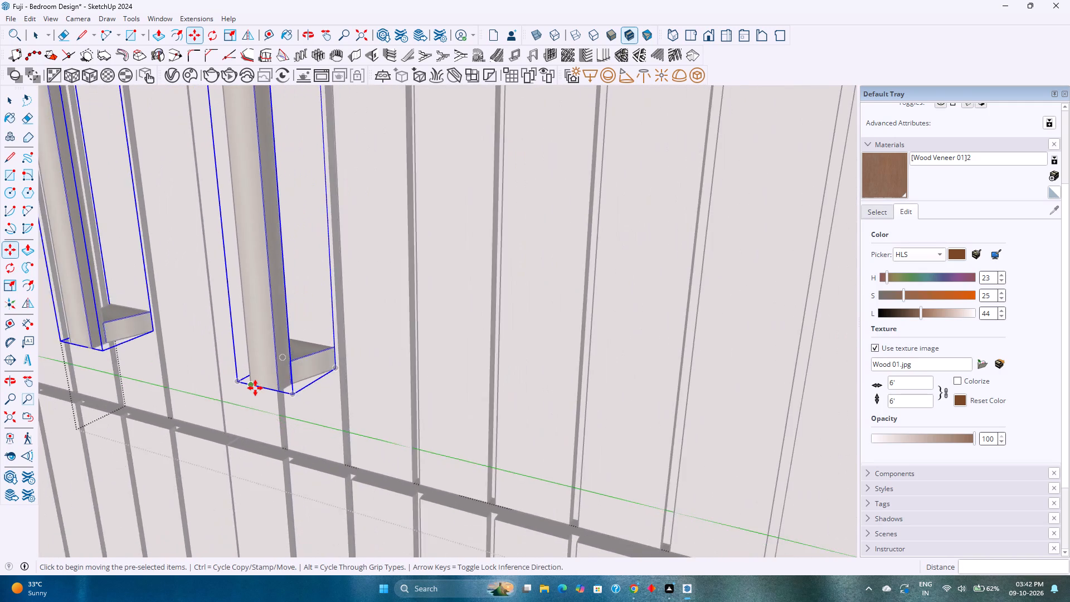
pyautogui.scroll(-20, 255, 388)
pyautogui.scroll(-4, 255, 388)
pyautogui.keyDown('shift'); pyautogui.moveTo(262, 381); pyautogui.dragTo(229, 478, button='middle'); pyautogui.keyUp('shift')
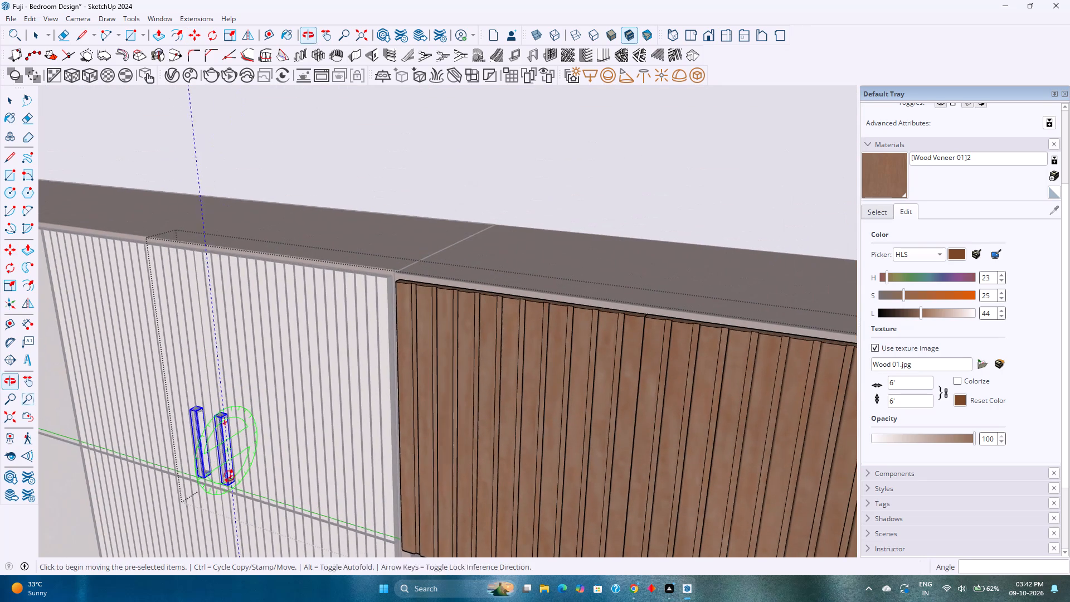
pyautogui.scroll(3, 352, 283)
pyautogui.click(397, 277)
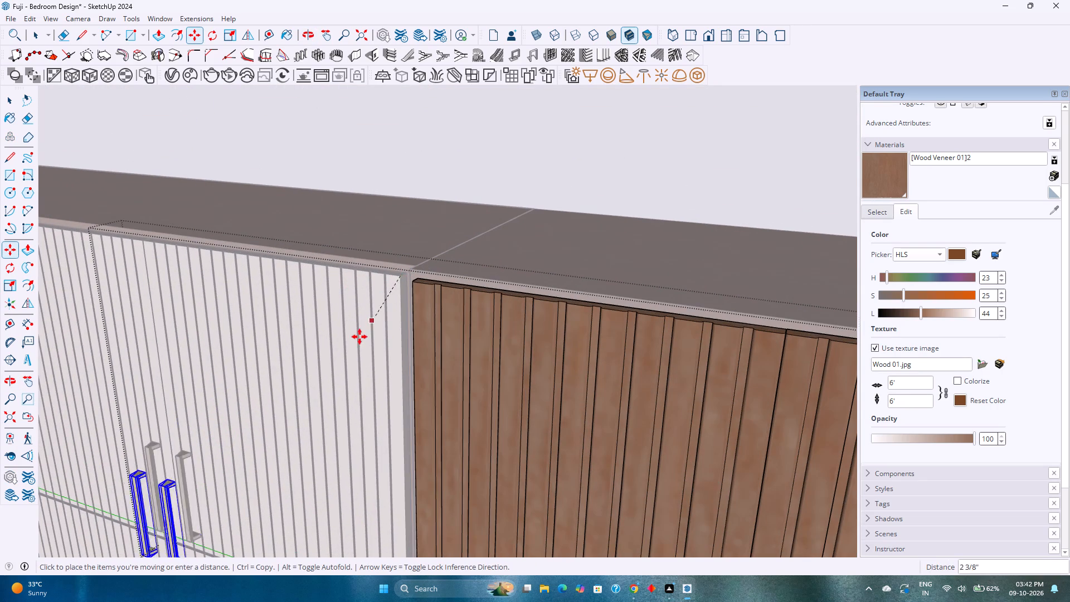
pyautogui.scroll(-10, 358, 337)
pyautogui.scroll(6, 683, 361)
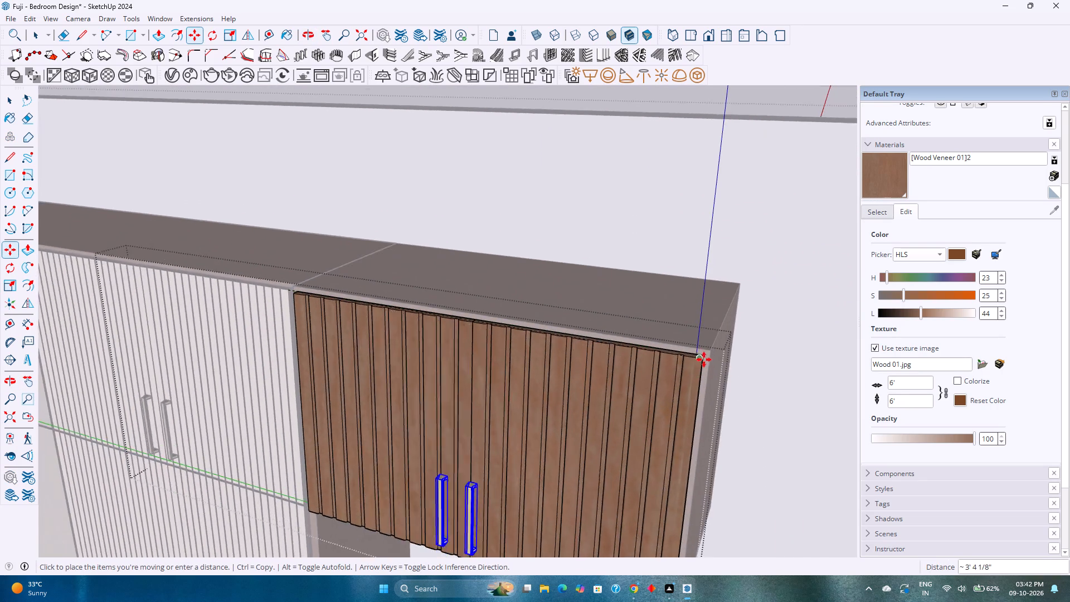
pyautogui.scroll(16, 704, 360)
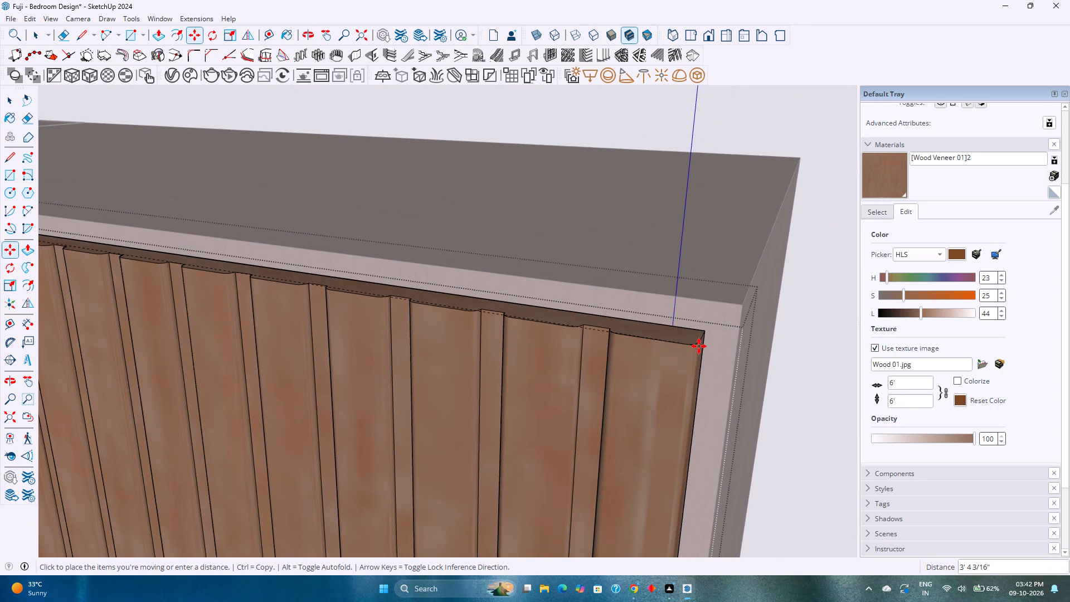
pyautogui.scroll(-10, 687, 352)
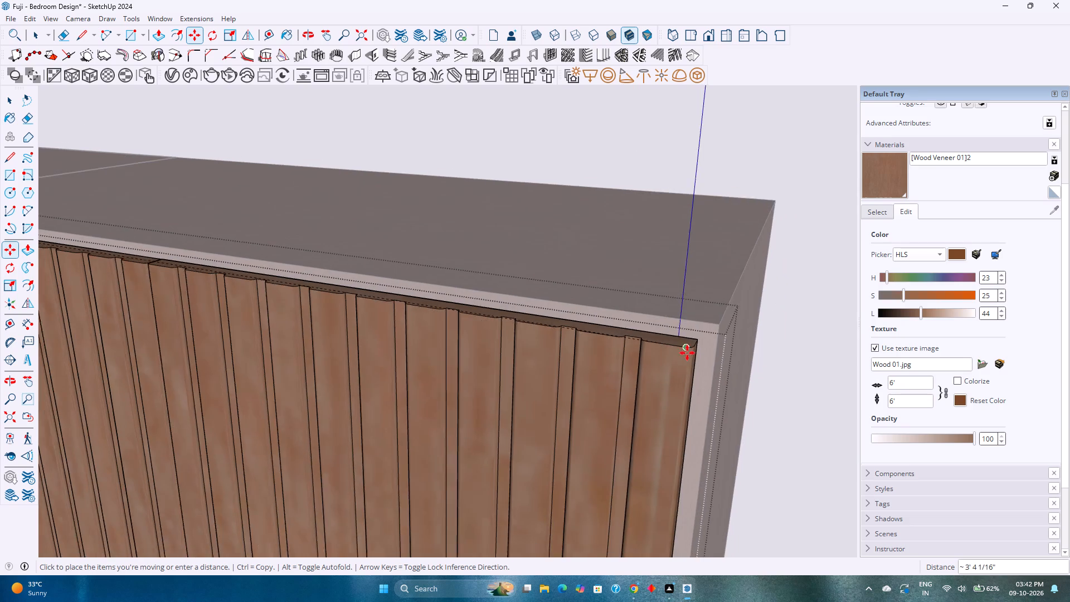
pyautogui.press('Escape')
# Move the handle pair about 3' 4" from the neighbouring light shutters onto the veneer shutters, matching the shutters' top outer corners.
pyautogui.scroll(-5, 394, 399)
pyautogui.keyDown('shift'); pyautogui.moveTo(339, 400); pyautogui.dragTo(748, 455, button='middle'); pyautogui.keyUp('shift')
pyautogui.scroll(2, 424, 318)
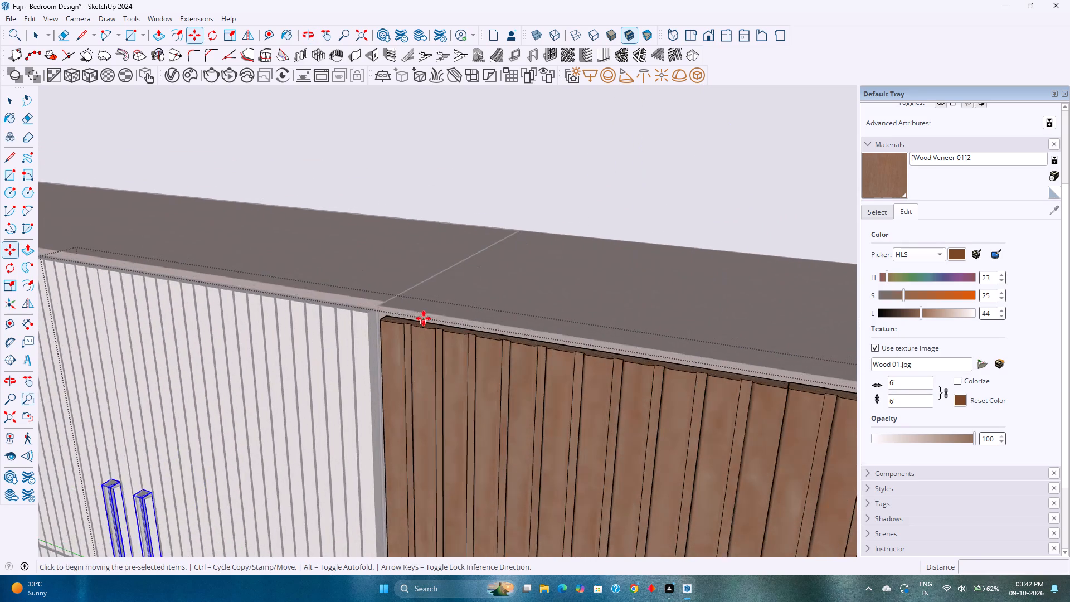
pyautogui.scroll(9, 424, 318)
pyautogui.moveTo(379, 306); pyautogui.dragTo(387, 414, button='middle')
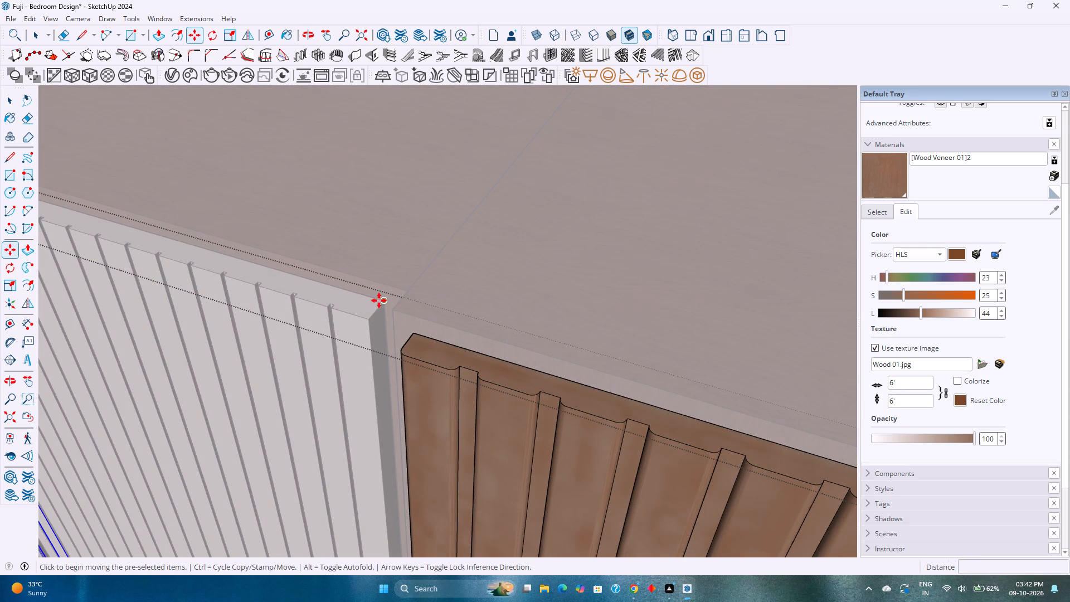
pyautogui.click(379, 300)
pyautogui.scroll(-16, 382, 342)
pyautogui.keyDown('shift'); pyautogui.moveTo(423, 380); pyautogui.dragTo(227, 309, button='middle'); pyautogui.keyUp('shift')
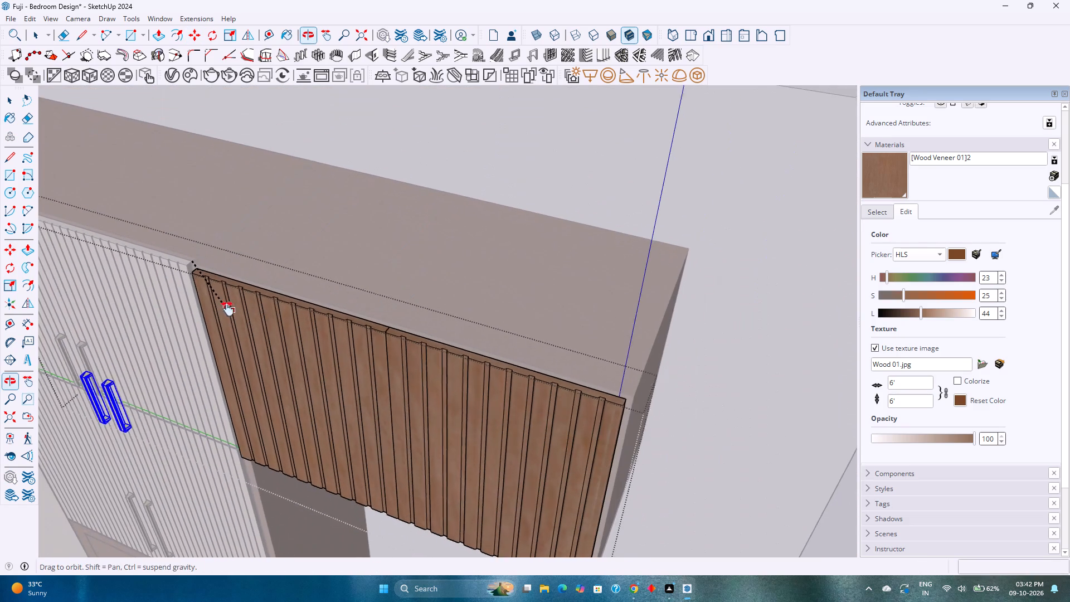
pyautogui.keyDown('shift'); pyautogui.moveTo(227, 309); pyautogui.dragTo(226, 308, button='middle'); pyautogui.keyUp('shift')
pyautogui.scroll(13, 621, 398)
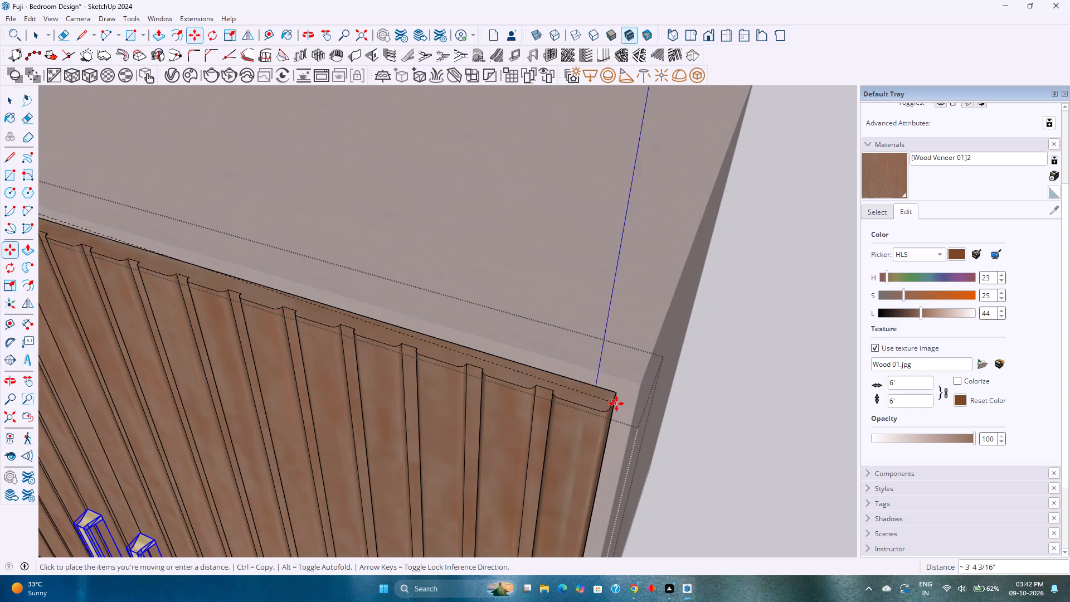
pyautogui.scroll(8, 616, 404)
pyautogui.click(616, 381)
# Shift the handle pair sideways about 1 3/16" so the handle at the centre joint lines up with the adjacent groove edge.
pyautogui.scroll(-5, 459, 420)
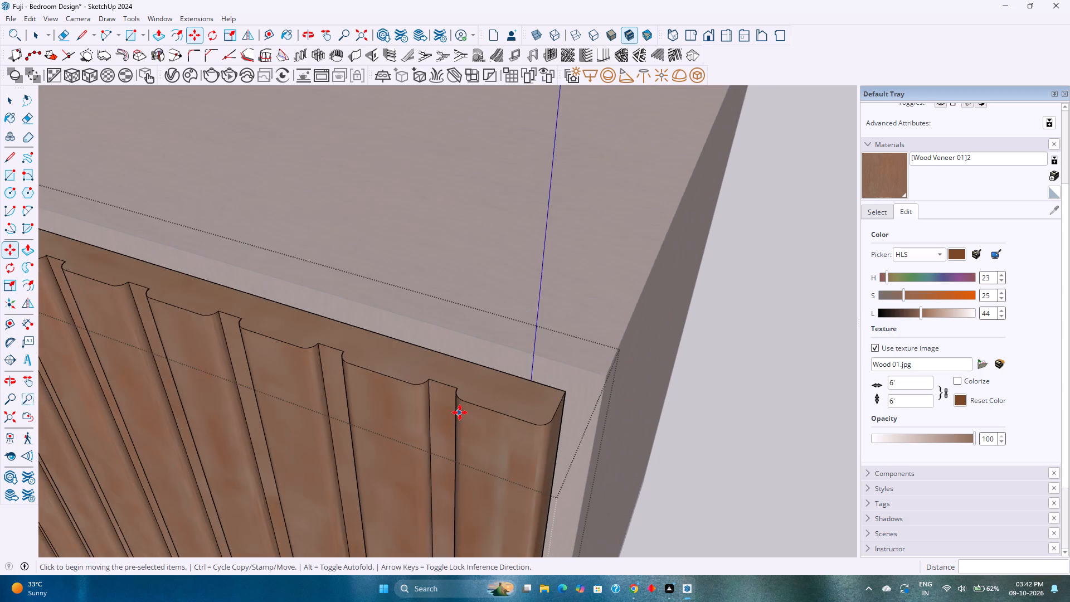
pyautogui.scroll(-18, 460, 412)
pyautogui.keyDown('shift'); pyautogui.moveTo(314, 428); pyautogui.dragTo(500, 371, button='middle'); pyautogui.keyUp('shift')
pyautogui.moveTo(359, 431); pyautogui.dragTo(484, 419, button='middle')
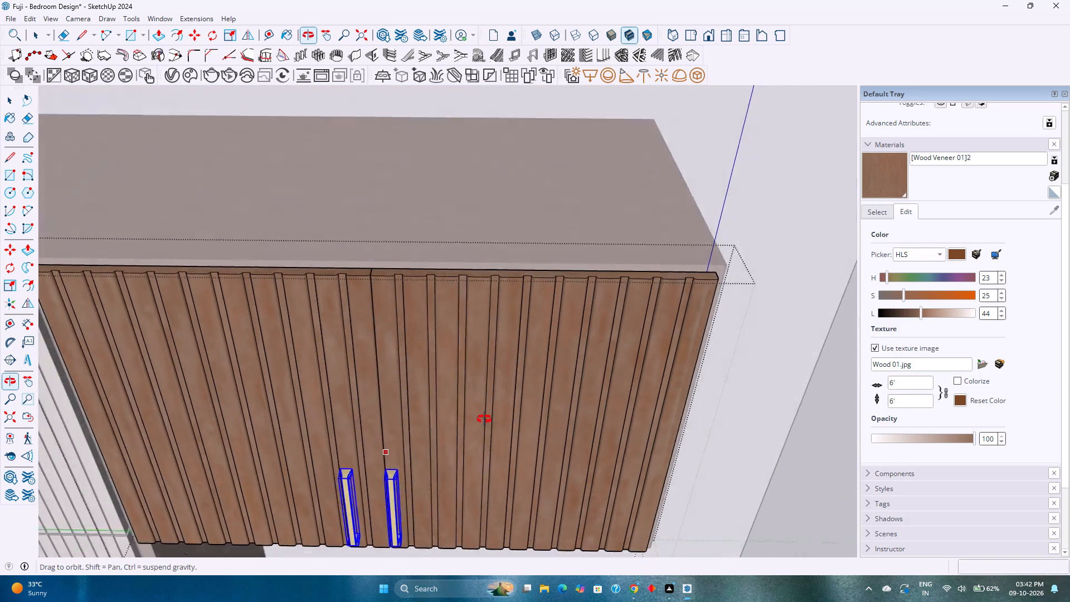
pyautogui.moveTo(484, 419); pyautogui.dragTo(528, 405, button='middle')
pyautogui.scroll(15, 396, 472)
pyautogui.scroll(-4, 398, 475)
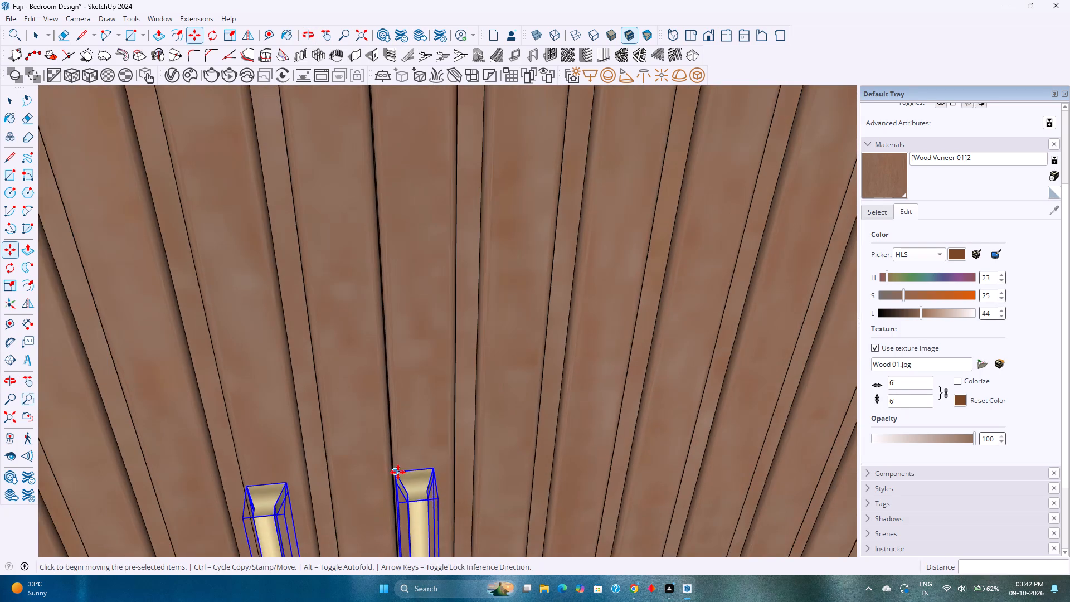
pyautogui.scroll(-17, 398, 472)
pyautogui.scroll(1, 381, 306)
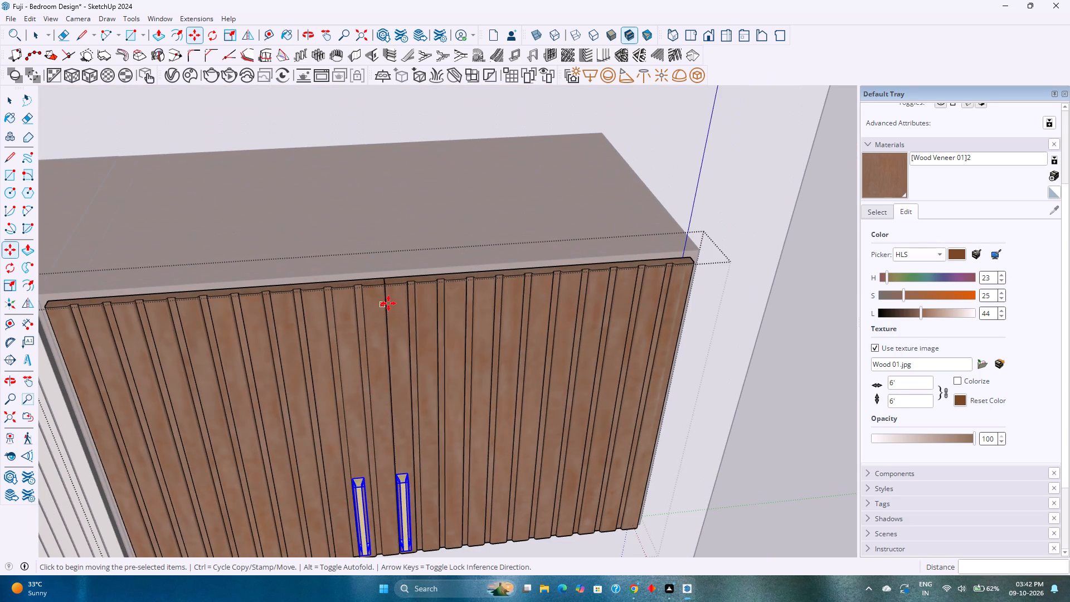
pyautogui.scroll(4, 417, 366)
pyautogui.scroll(-3, 416, 366)
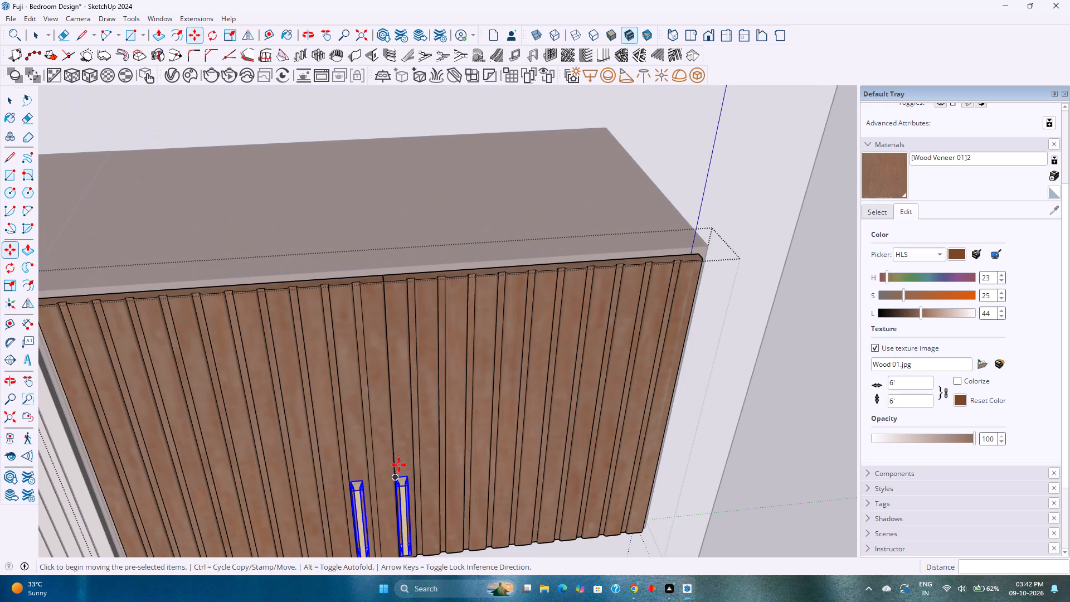
pyautogui.moveTo(400, 467); pyautogui.dragTo(395, 375, button='middle')
pyautogui.scroll(-1, 407, 392)
pyautogui.moveTo(407, 392); pyautogui.dragTo(398, 472, button='middle')
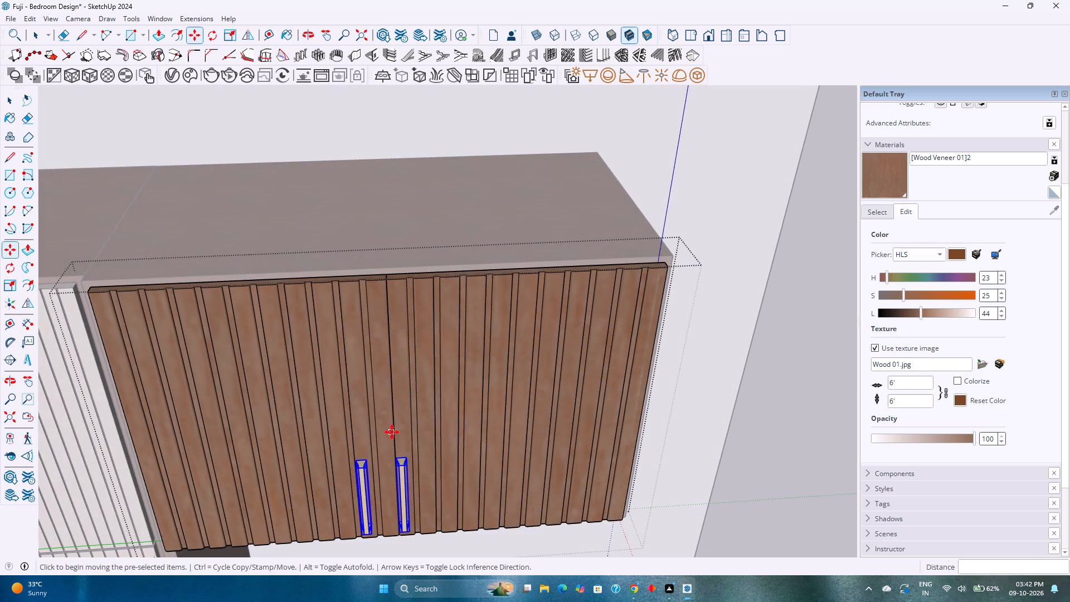
pyautogui.scroll(1, 392, 432)
pyautogui.keyDown('shift'); pyautogui.moveTo(391, 381); pyautogui.dragTo(379, 352, button='middle'); pyautogui.keyUp('shift')
pyautogui.keyDown('shift'); pyautogui.middleClick(379, 343); pyautogui.keyUp('shift')
pyautogui.keyDown('shift'); pyautogui.middleClick(379, 338); pyautogui.keyUp('shift')
pyautogui.scroll(2, 386, 453)
pyautogui.moveTo(390, 480); pyautogui.dragTo(378, 424, button='middle')
pyautogui.scroll(7, 369, 389)
pyautogui.moveTo(385, 411); pyautogui.dragTo(387, 521, button='middle')
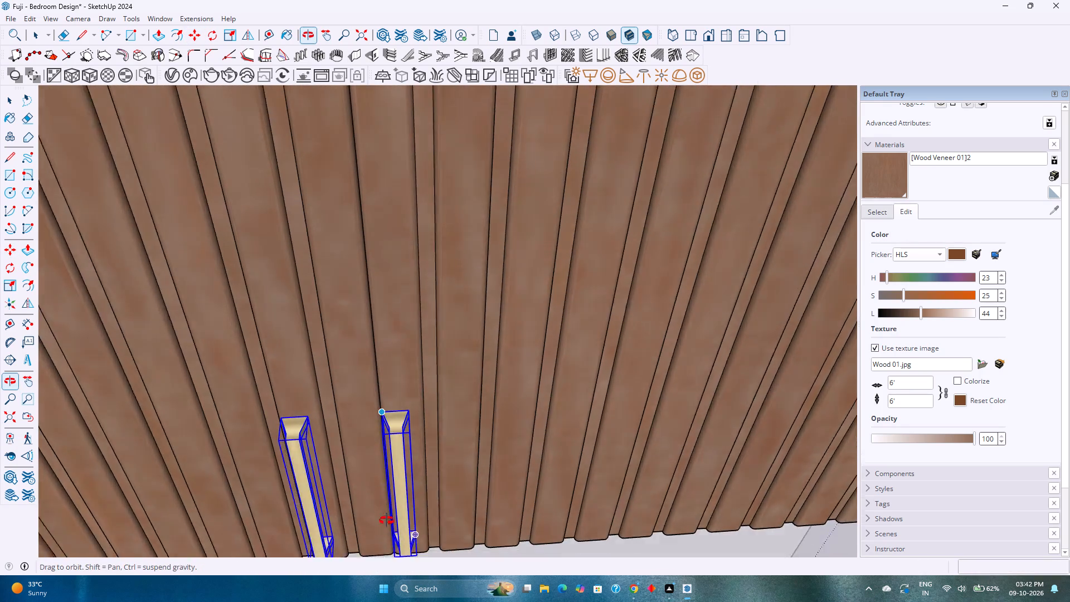
pyautogui.moveTo(387, 521); pyautogui.dragTo(387, 562, button='middle')
pyautogui.click(385, 410)
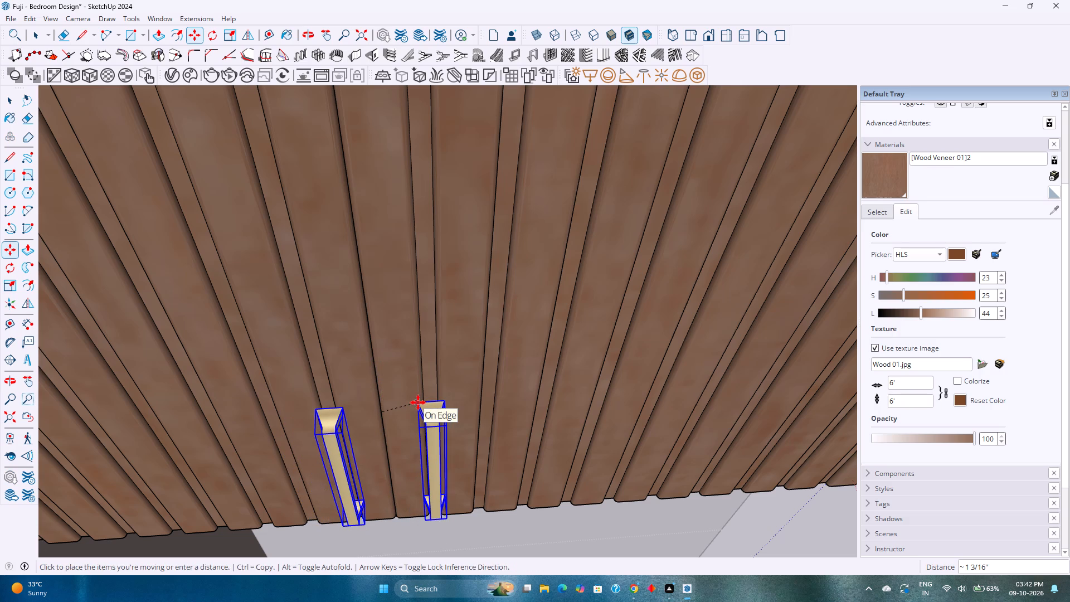
pyautogui.click(418, 402)
# Inspect the handle pair's placement on the veneer shutters from above and along their lower edge.
pyautogui.scroll(8, 402, 371)
pyautogui.moveTo(403, 373); pyautogui.dragTo(401, 513, button='middle')
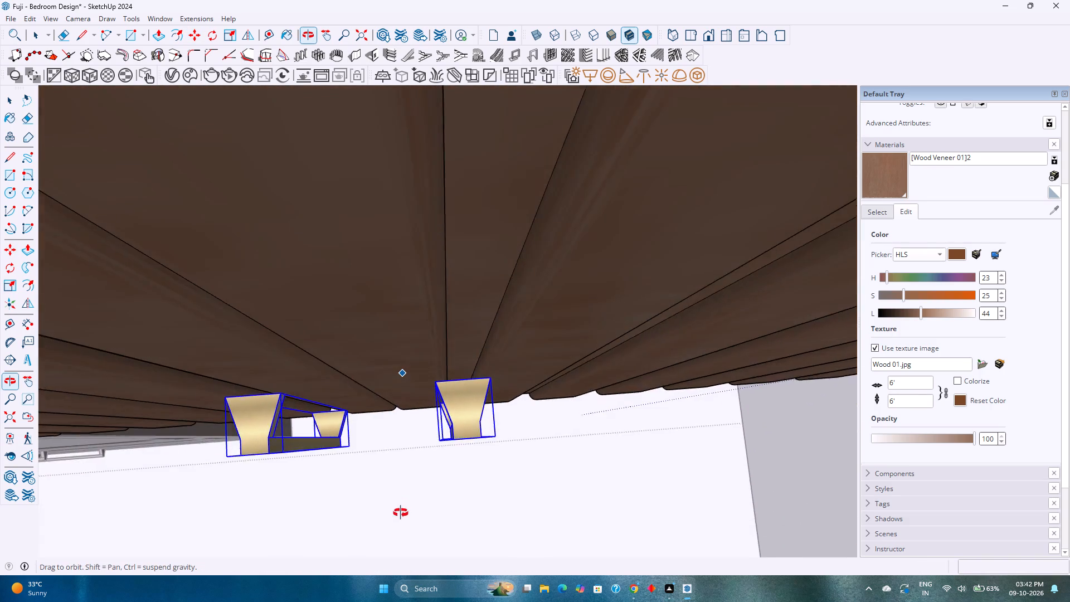
pyautogui.moveTo(401, 513); pyautogui.dragTo(410, 438, button='middle')
pyautogui.scroll(-5, 395, 423)
pyautogui.moveTo(372, 434); pyautogui.dragTo(369, 430, button='middle')
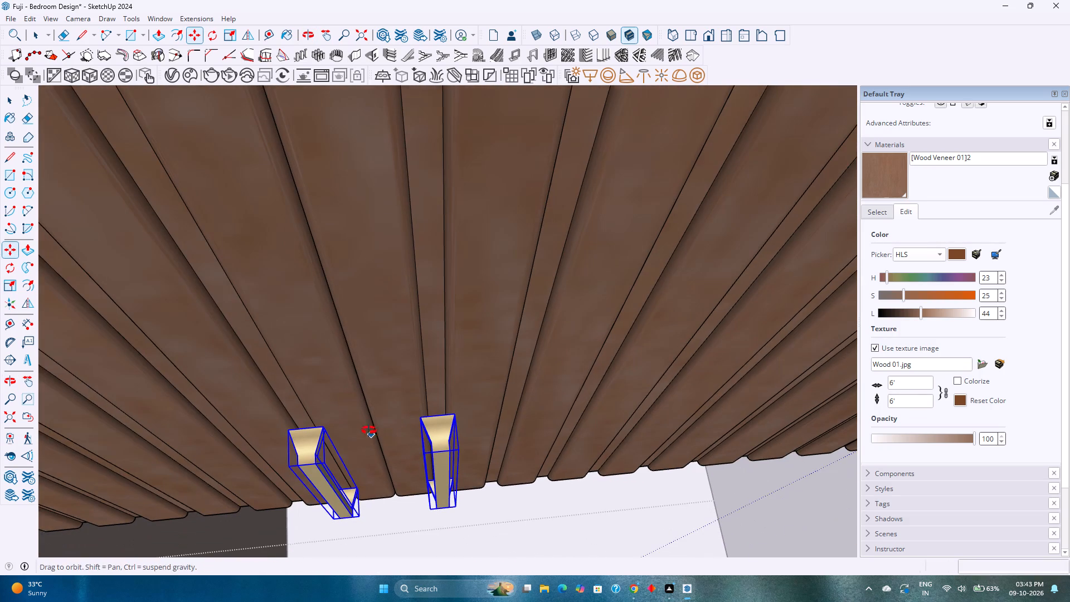
pyautogui.moveTo(369, 430); pyautogui.dragTo(377, 356, button='middle')
pyautogui.scroll(-18, 381, 352)
pyautogui.moveTo(460, 480); pyautogui.dragTo(436, 411, button='middle')
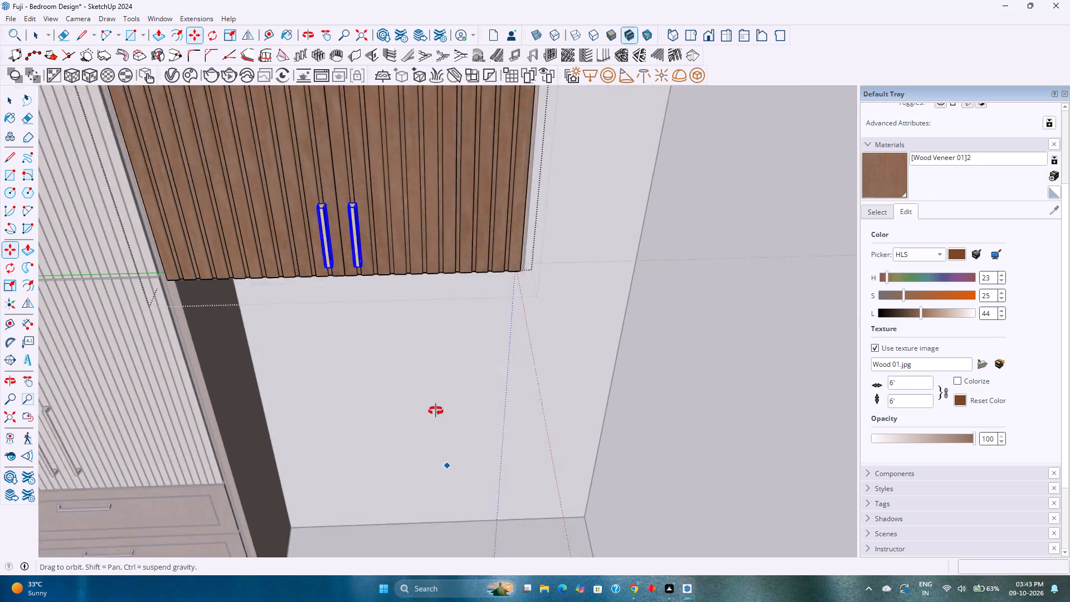
# Spread the two veneer shutter handles apart, moving each about 1" outward from the centre joint.
pyautogui.moveTo(436, 411); pyautogui.dragTo(441, 409, button='middle')
pyautogui.keyDown('shift'); pyautogui.moveTo(440, 406); pyautogui.dragTo(485, 535, button='middle'); pyautogui.keyUp('shift')
pyautogui.moveTo(425, 498); pyautogui.dragTo(424, 399, button='middle')
pyautogui.keyDown('shift'); pyautogui.moveTo(440, 397); pyautogui.dragTo(481, 472, button='middle'); pyautogui.keyUp('shift')
pyautogui.moveTo(458, 466); pyautogui.dragTo(469, 375, button='middle')
pyautogui.scroll(5, 484, 356)
pyautogui.keyDown('shift'); pyautogui.moveTo(484, 356); pyautogui.dragTo(472, 494, button='middle'); pyautogui.keyUp('shift')
pyautogui.scroll(11, 437, 394)
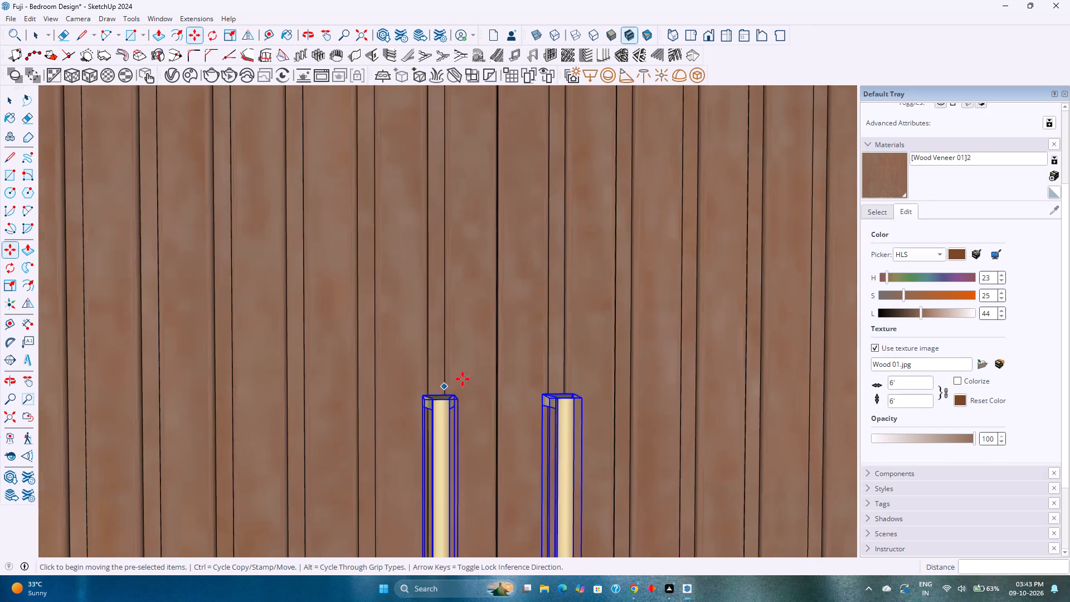
pyautogui.scroll(3, 463, 379)
pyautogui.scroll(4, 417, 399)
pyautogui.moveTo(413, 401); pyautogui.dragTo(404, 515, button='middle')
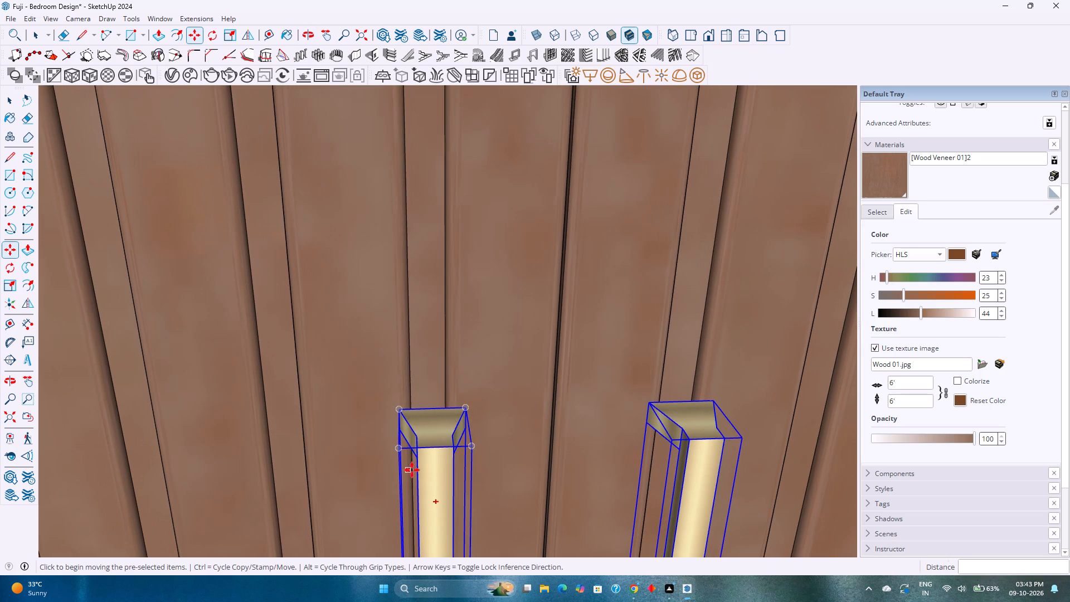
pyautogui.press('Escape')
pyautogui.click(466, 408)
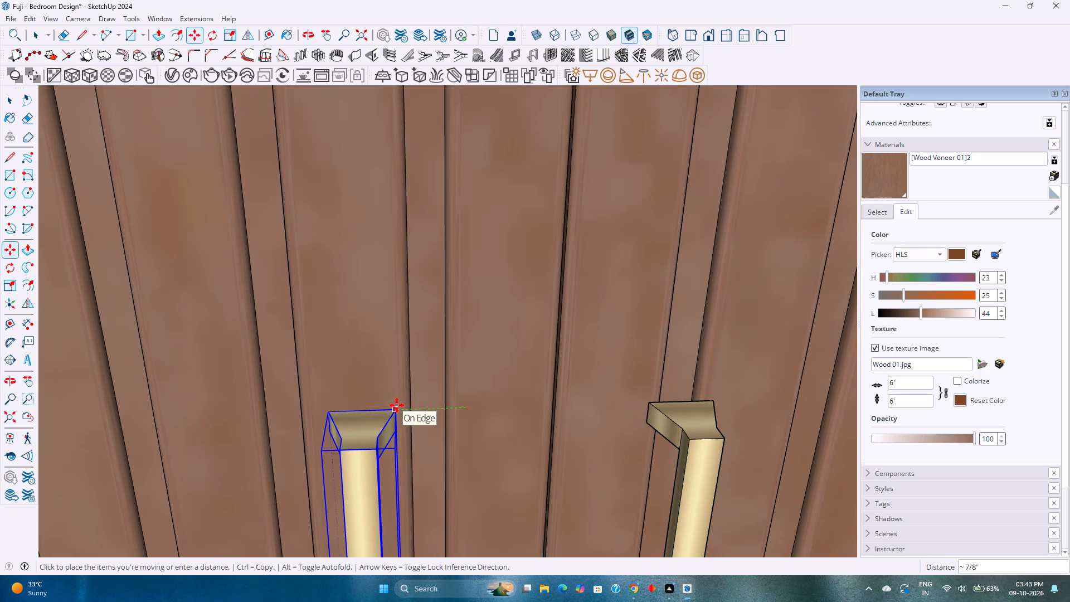
pyautogui.click(388, 405)
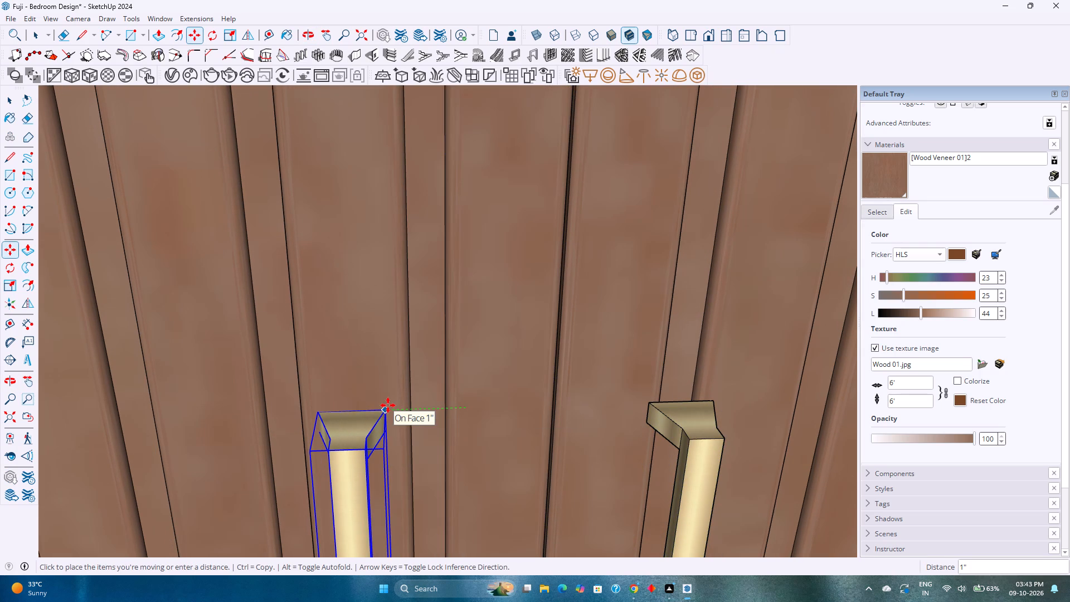
pyautogui.click(654, 403)
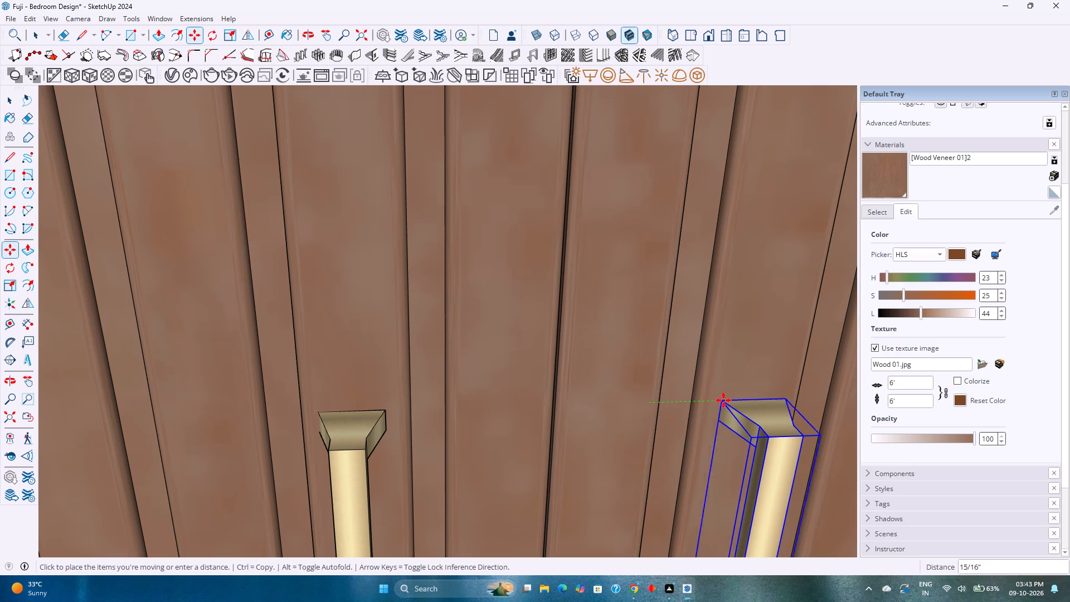
pyautogui.click(725, 400)
pyautogui.scroll(-4, 592, 437)
pyautogui.press('space')
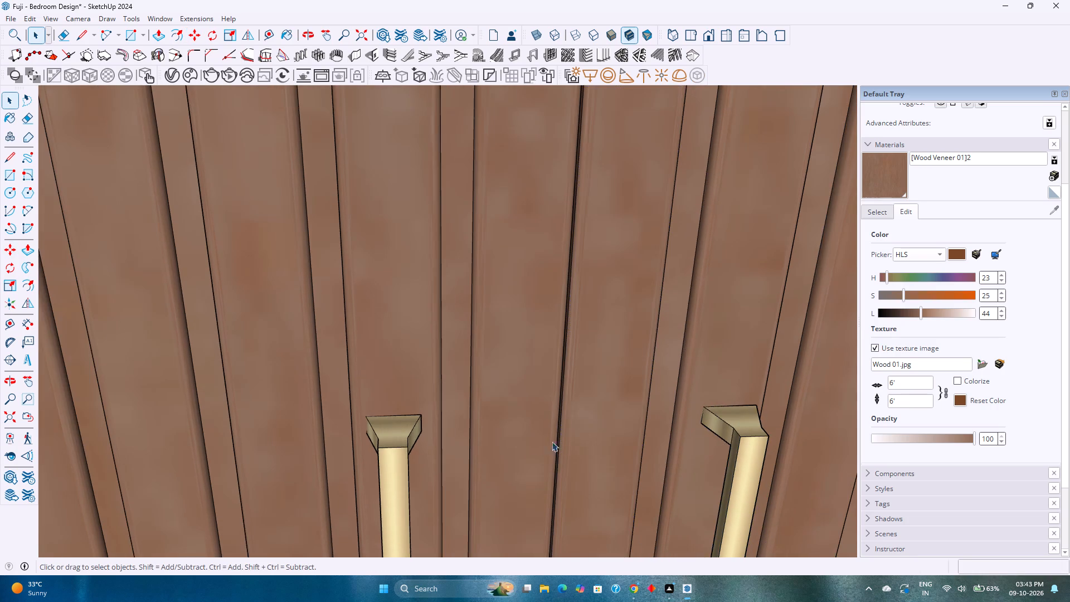
# Close the upper box's grooved shutter group after editing the handles.
pyautogui.scroll(-20, 533, 441)
pyautogui.scroll(-1, 533, 441)
pyautogui.moveTo(532, 441); pyautogui.dragTo(465, 397, button='middle')
pyautogui.scroll(-7, 469, 395)
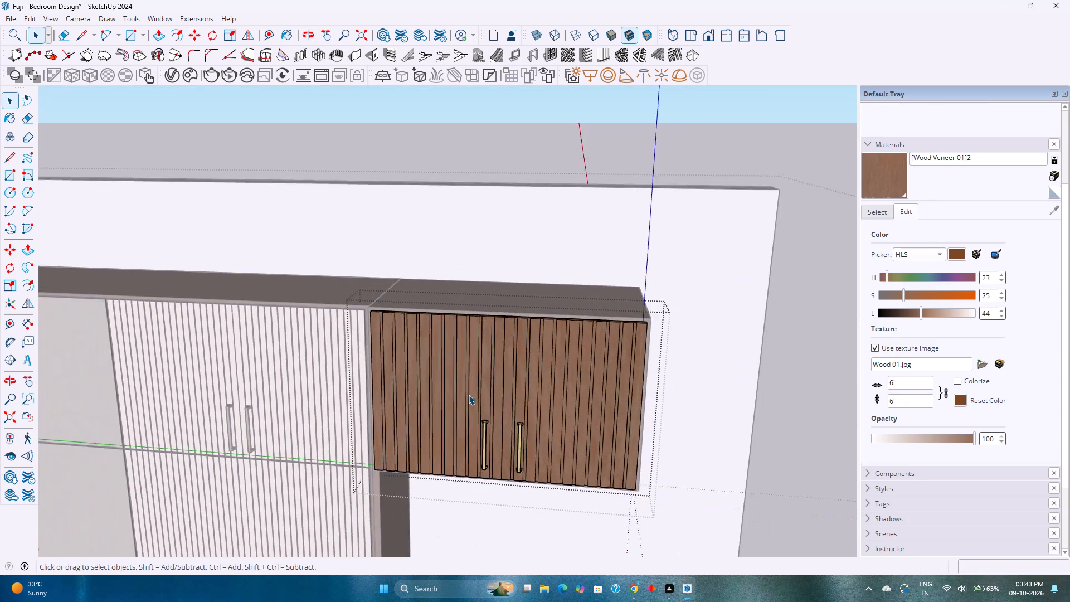
pyautogui.moveTo(469, 395); pyautogui.dragTo(485, 384, button='middle')
pyautogui.press('Escape')
# Save the bedroom model.
pyautogui.moveTo(429, 441); pyautogui.dragTo(481, 403, button='middle')
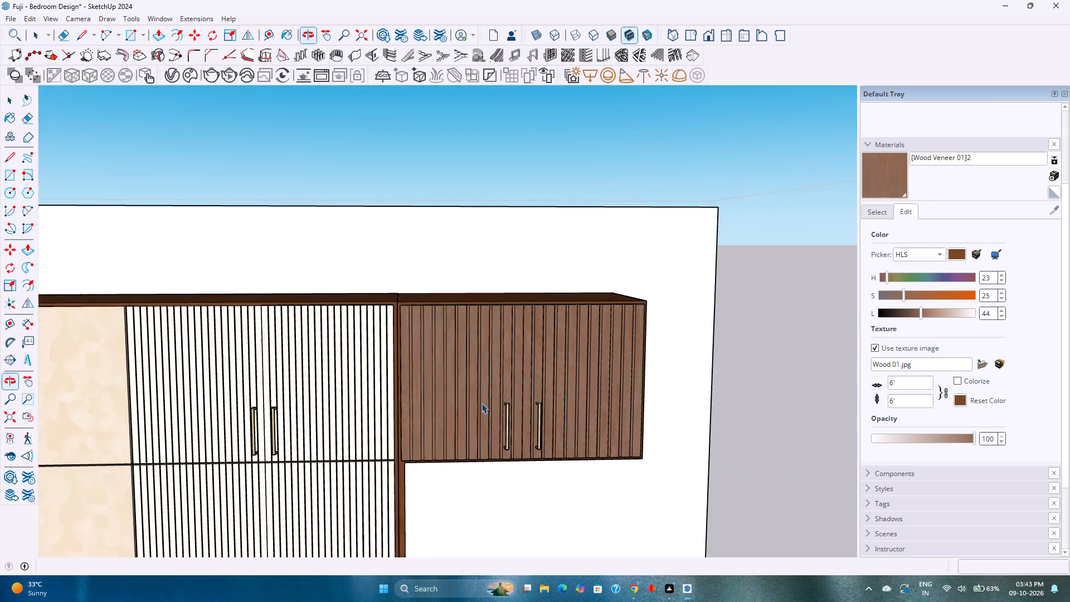
pyautogui.scroll(-5, 481, 403)
pyautogui.click(15, 420)
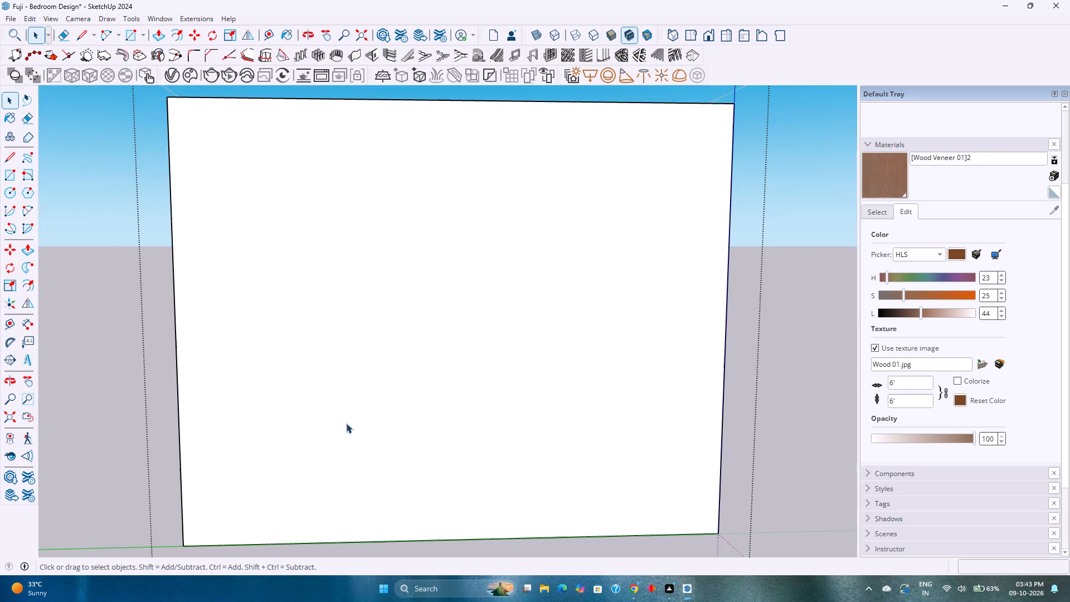
pyautogui.moveTo(367, 421); pyautogui.dragTo(0, 431, button='middle')
pyautogui.keyDown('shift'); pyautogui.moveTo(440, 413); pyautogui.dragTo(335, 415, button='middle'); pyautogui.keyUp('shift')
pyautogui.moveTo(328, 415); pyautogui.dragTo(329, 417, button='middle')
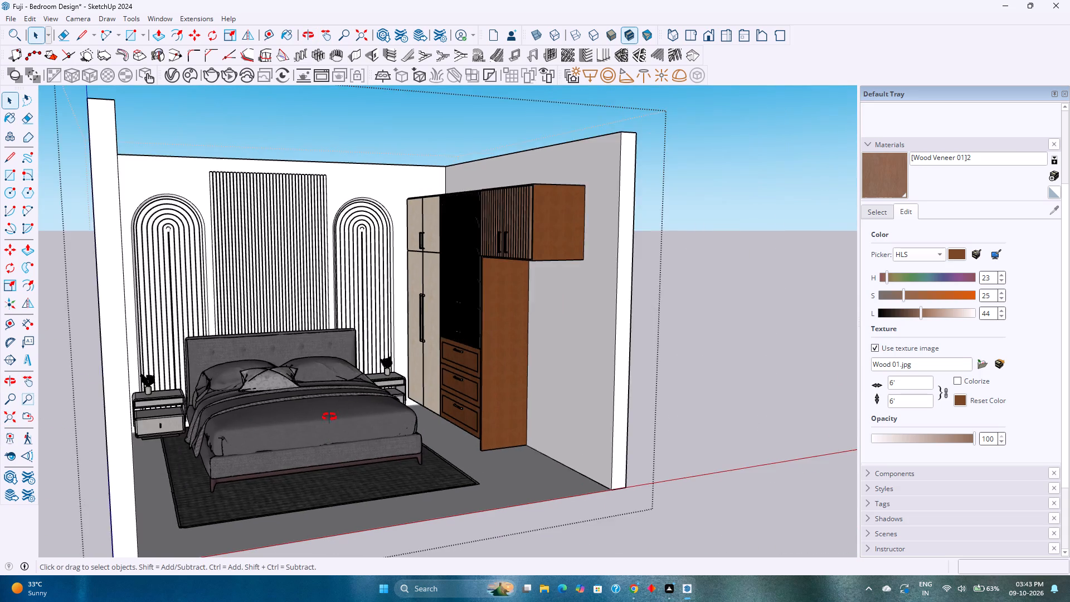
pyautogui.moveTo(329, 417); pyautogui.dragTo(422, 448, button='middle')
pyautogui.hotkey('ctrl', 's')
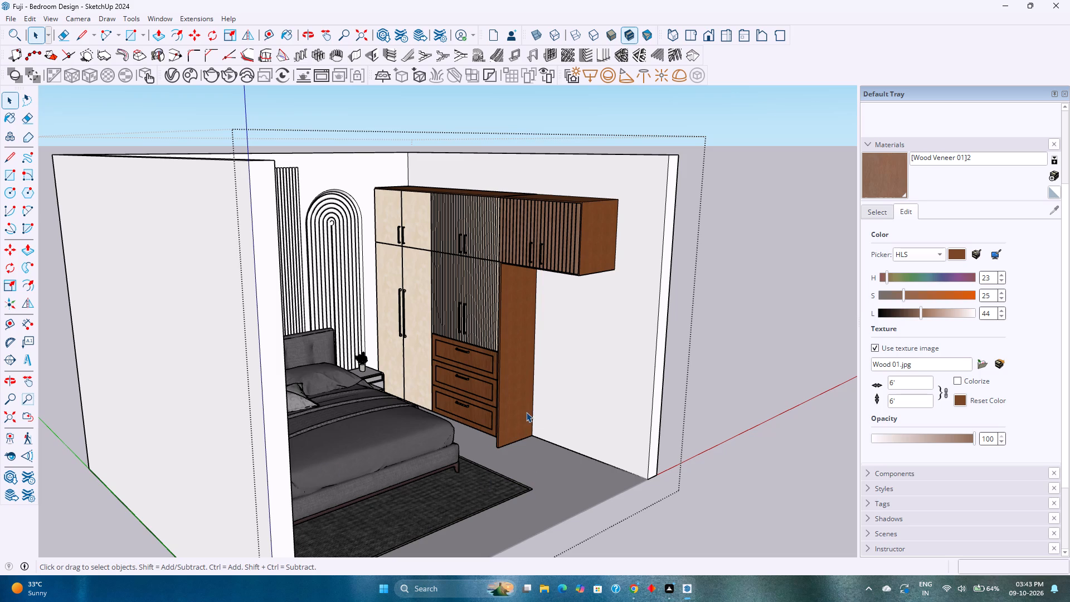
# Copy the upper box's rear bottom edge 1' straight down along the back wall.
pyautogui.moveTo(526, 412); pyautogui.dragTo(606, 393, button='middle')
pyautogui.scroll(6, 554, 307)
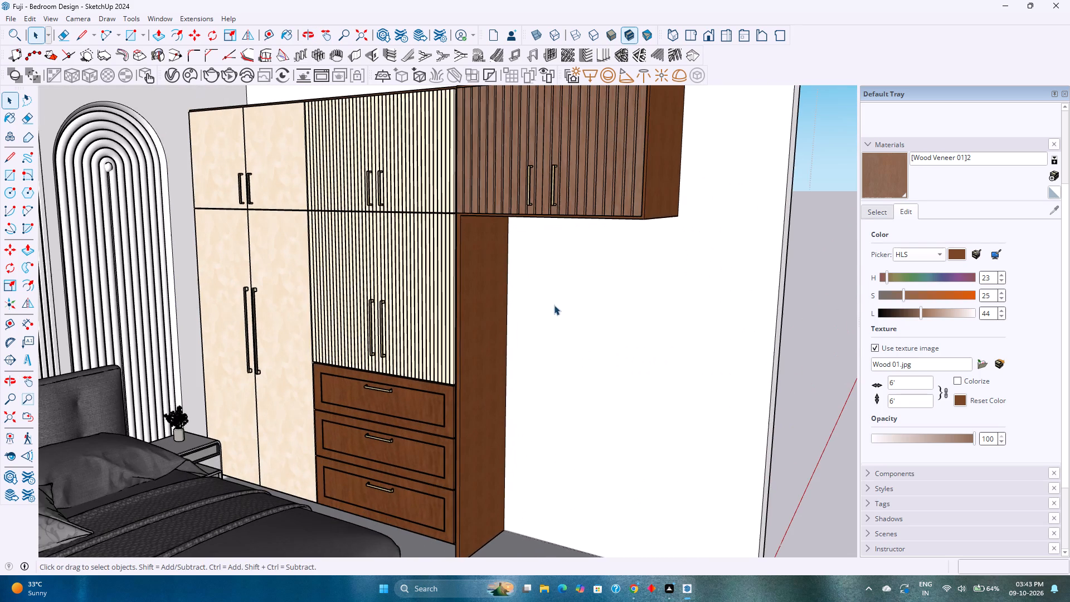
pyautogui.keyDown('shift'); pyautogui.moveTo(562, 319); pyautogui.dragTo(503, 378, button='middle'); pyautogui.keyUp('shift')
pyautogui.moveTo(484, 380); pyautogui.dragTo(537, 349, button='middle')
pyautogui.keyDown('shift'); pyautogui.moveTo(620, 327); pyautogui.dragTo(125, 491, button='middle'); pyautogui.keyUp('shift')
pyautogui.keyDown('shift'); pyautogui.moveTo(545, 342); pyautogui.dragTo(347, 385, button='middle'); pyautogui.keyUp('shift')
pyautogui.scroll(5, 343, 376)
pyautogui.moveTo(343, 365); pyautogui.dragTo(426, 361, button='middle')
pyautogui.scroll(2, 385, 316)
pyautogui.click(317, 231)
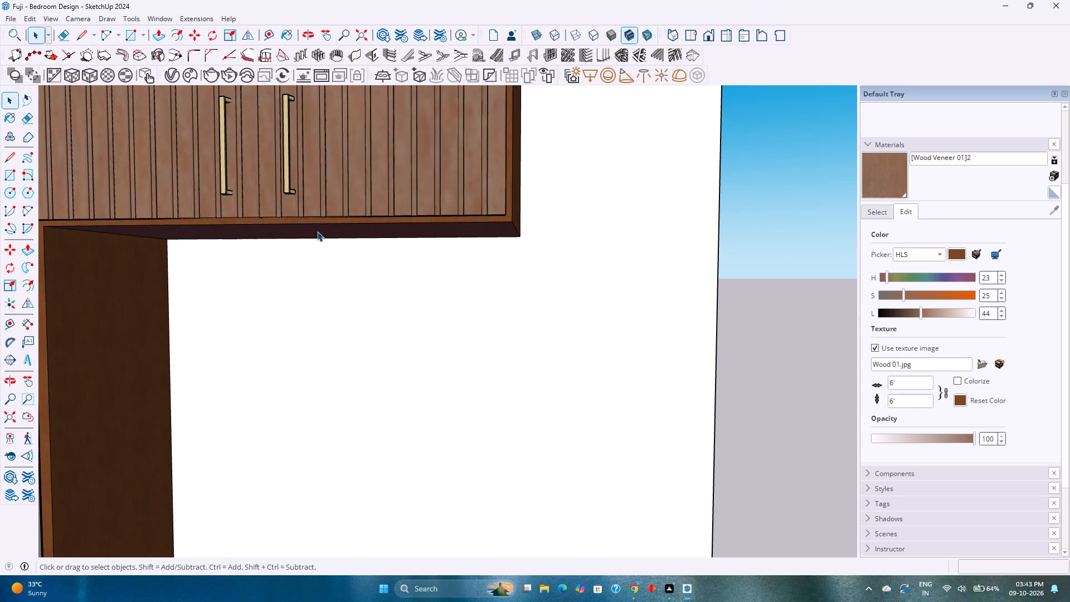
pyautogui.click(320, 238)
pyautogui.scroll(1, 325, 235)
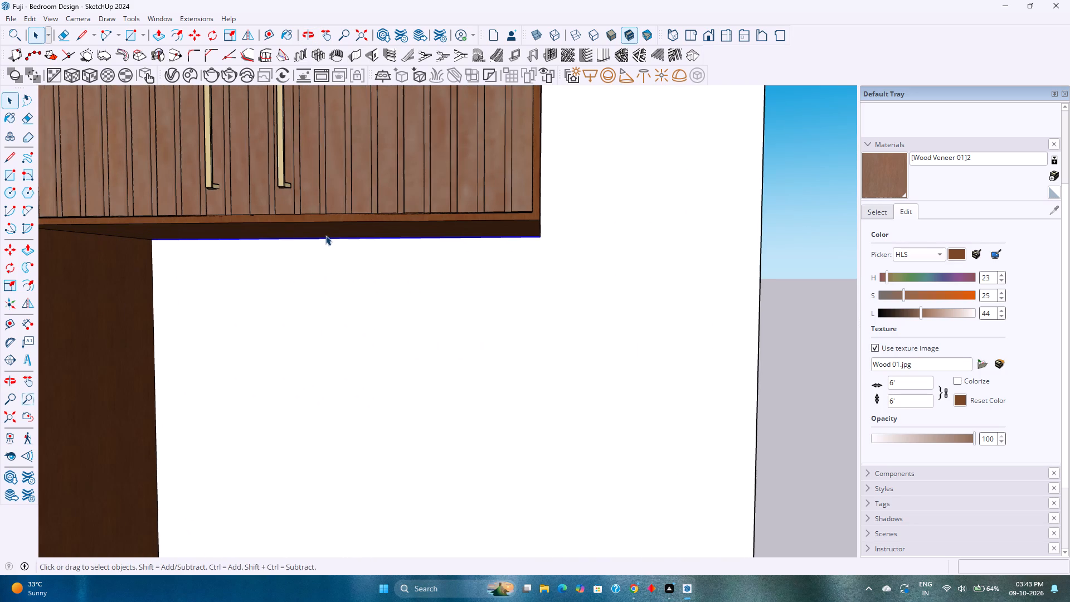
pyautogui.press('m')
pyautogui.press('Down')
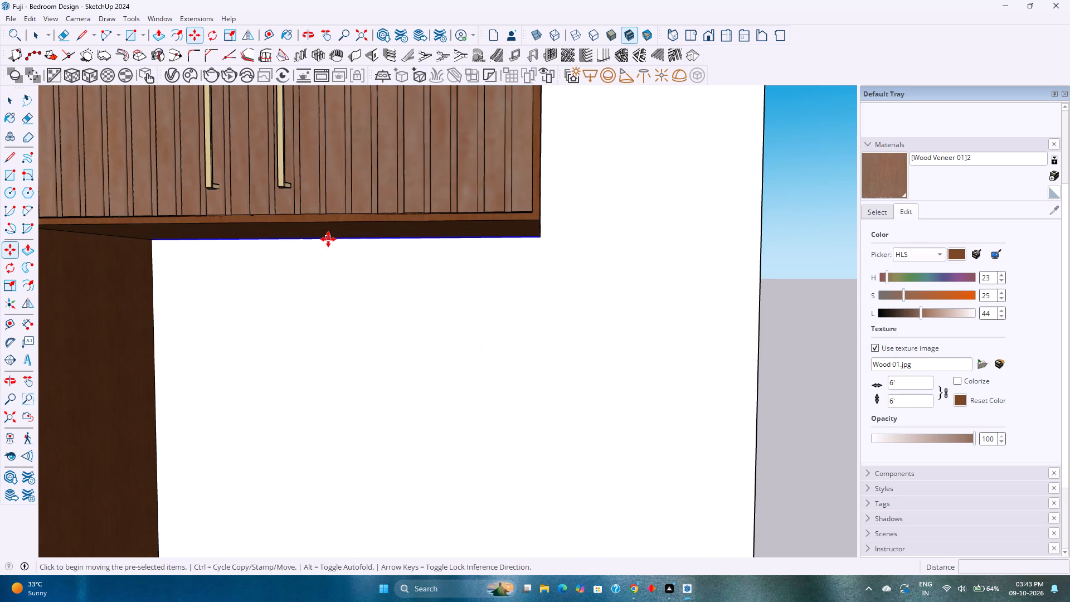
pyautogui.click(328, 239)
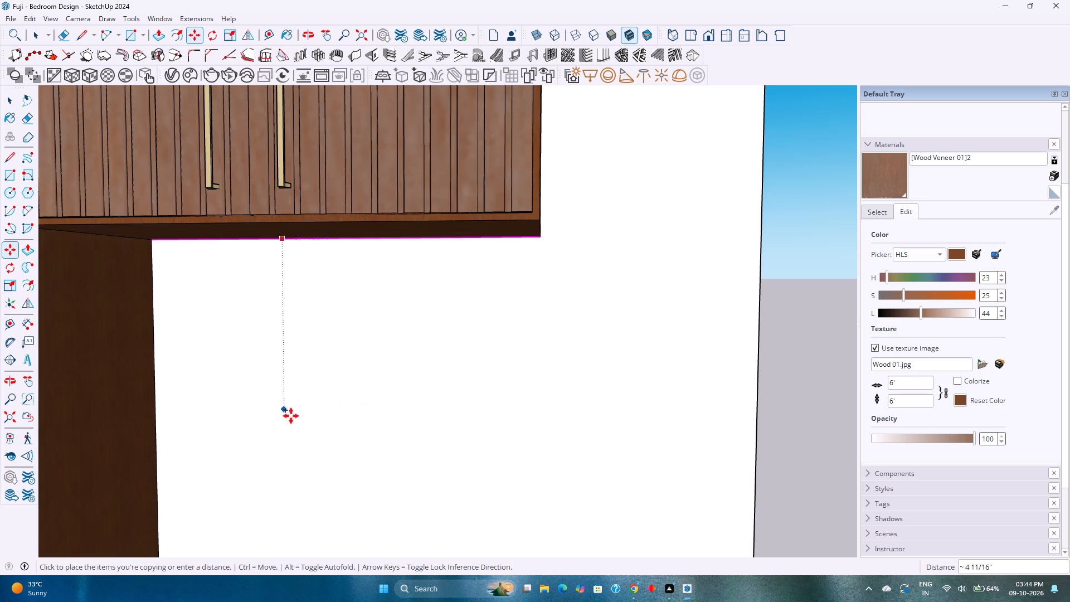
pyautogui.press('Up')
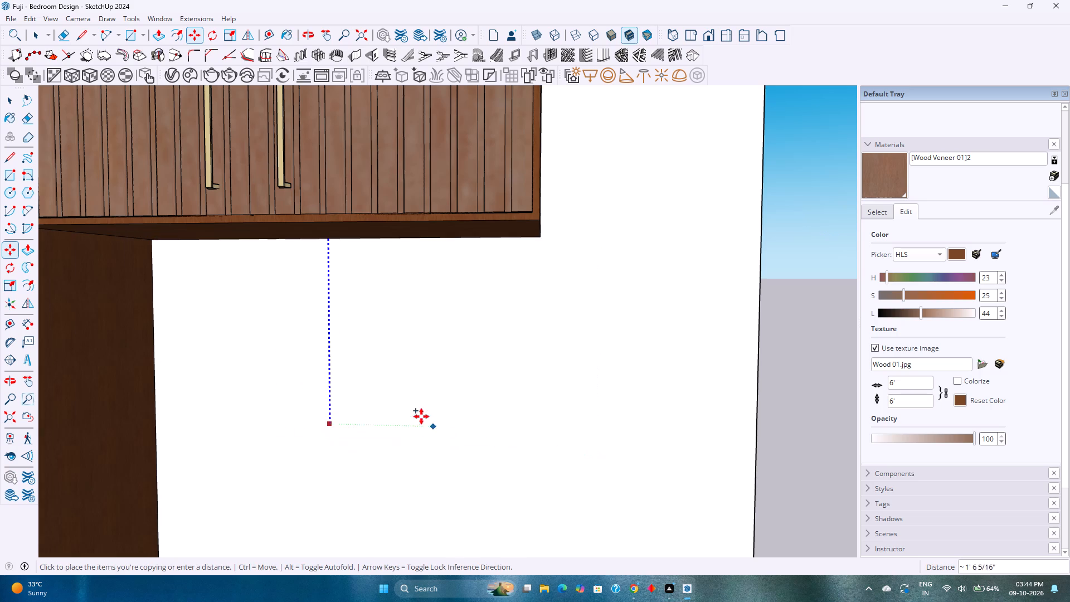
pyautogui.scroll(-2, 331, 419)
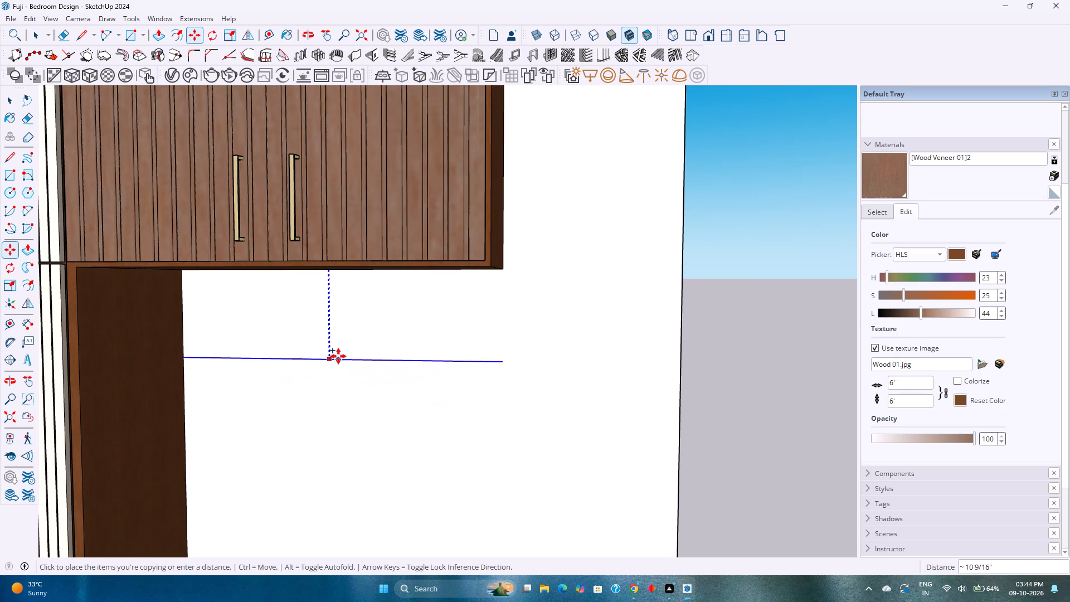
pyautogui.write("1'")
pyautogui.press('Return')
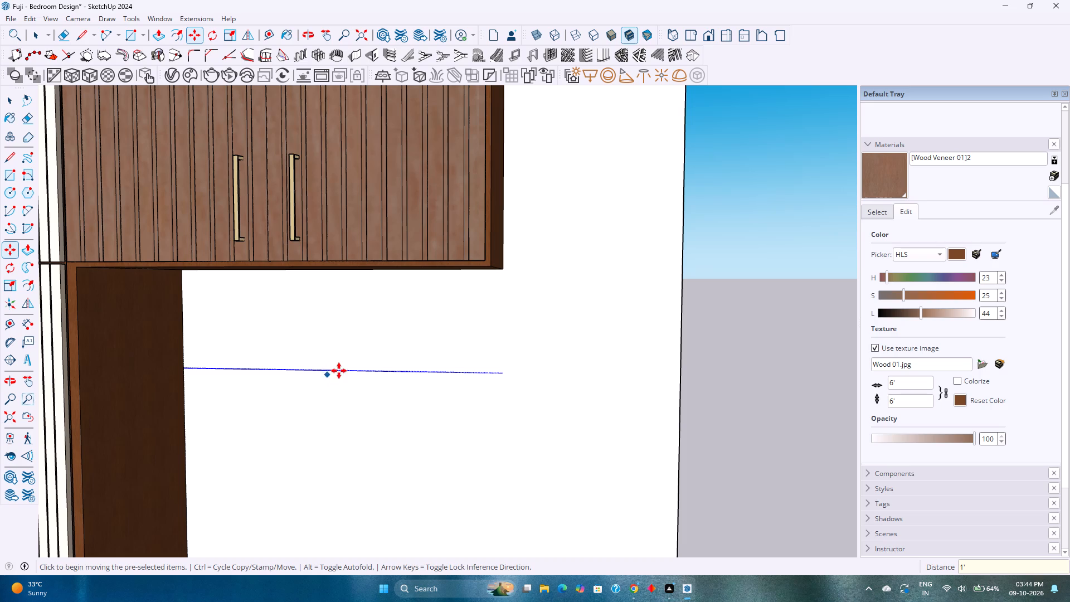
# Change the copied edge's distance below the upper box to 10".
pyautogui.press('9')
pyautogui.press('BackSpace')
pyautogui.write('10')
pyautogui.press('Return')
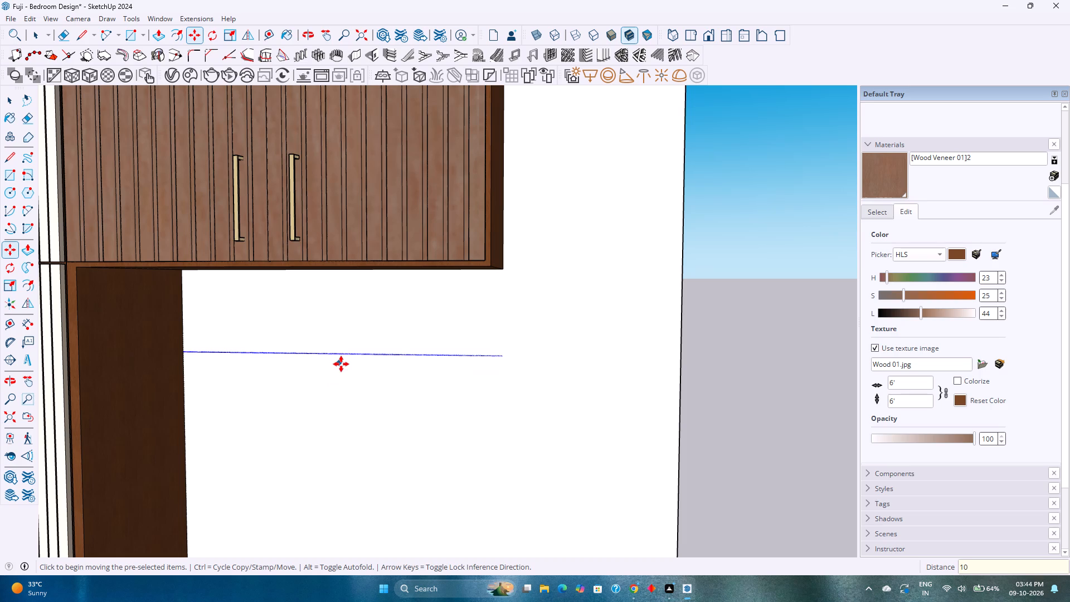
# Copy the new edge 1" further down the wall to set the shelf thickness.
pyautogui.click(333, 353)
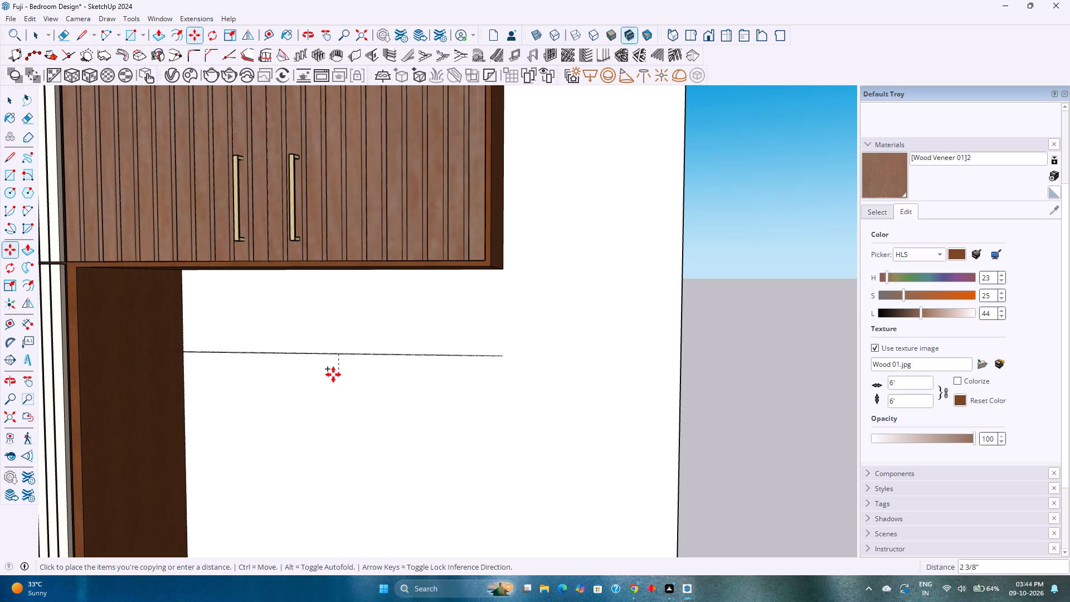
pyautogui.press('Up')
pyautogui.press('1')
pyautogui.press('Return')
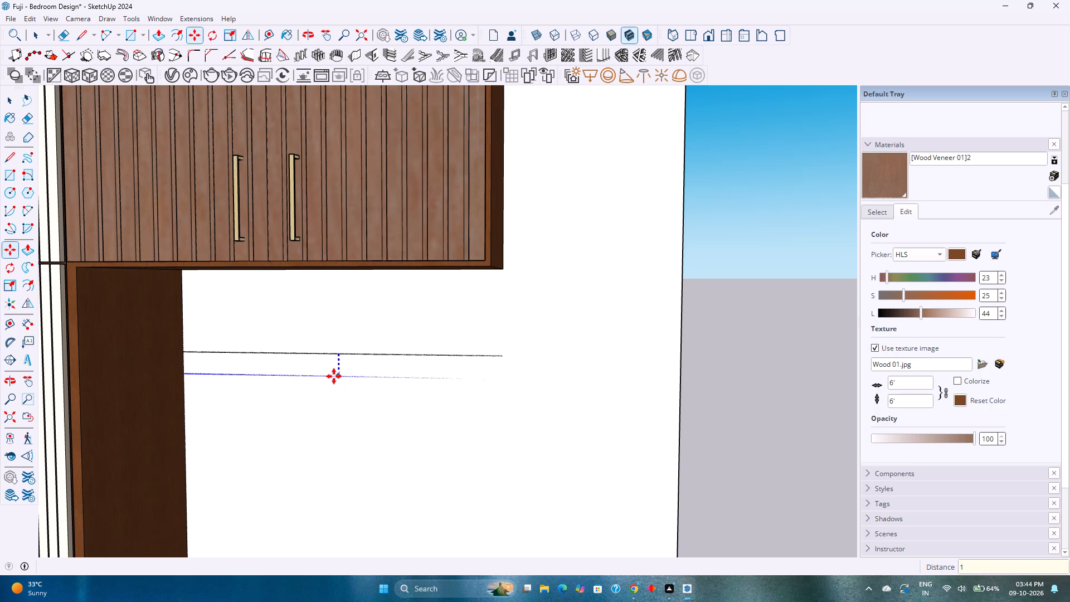
# Join the two wall edges with a 1" vertical line at the end away from the wardrobe side panel.
pyautogui.moveTo(351, 371); pyautogui.dragTo(265, 331, button='middle')
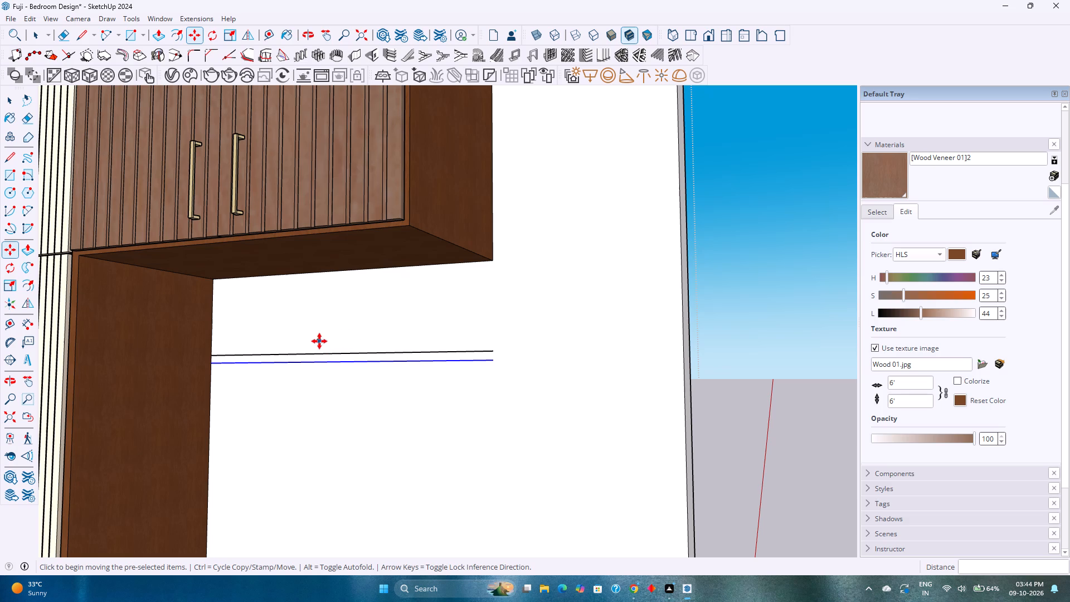
pyautogui.moveTo(323, 340); pyautogui.dragTo(386, 341, button='middle')
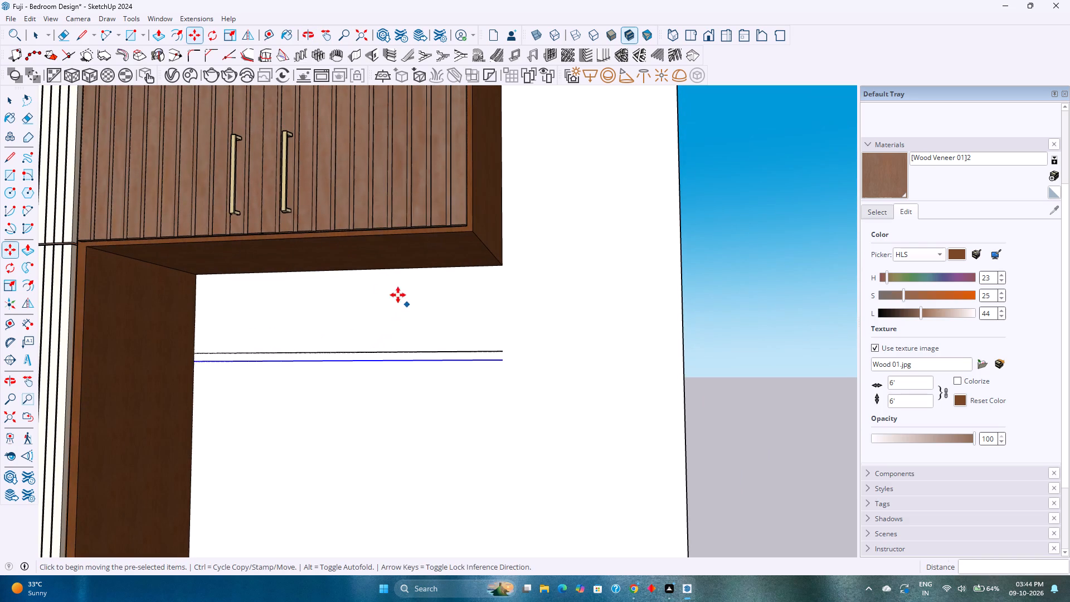
pyautogui.scroll(-1, 373, 343)
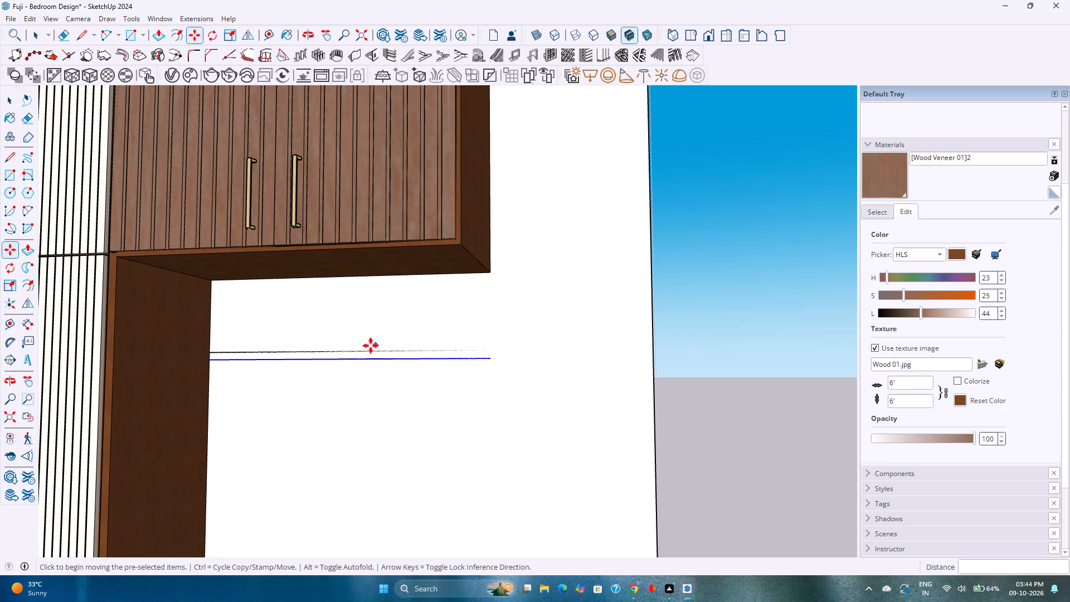
pyautogui.press('l')
pyautogui.click(492, 351)
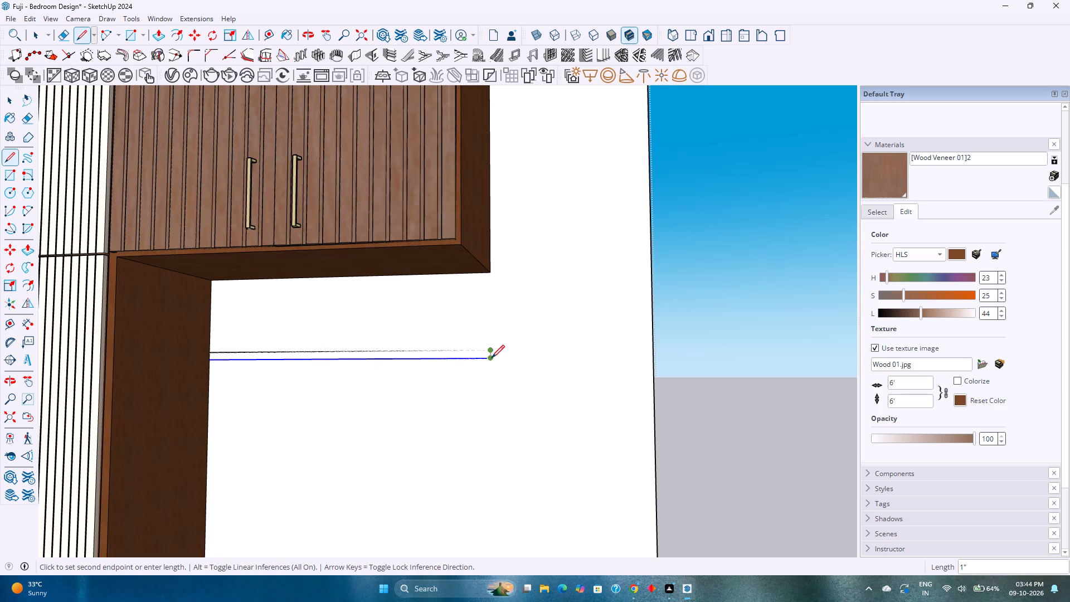
pyautogui.click(492, 358)
# Push/Pull the narrow wall strip out 1' 8 3/4" to form a shelf flush with the side panel's front edge.
pyautogui.press('p')
pyautogui.click(448, 356)
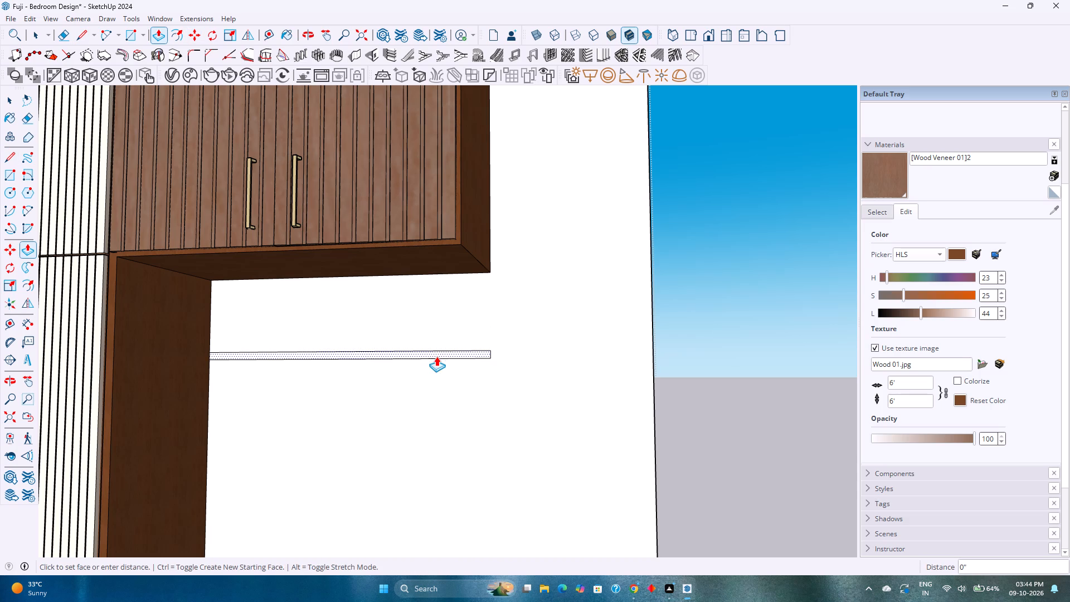
pyautogui.click(140, 327)
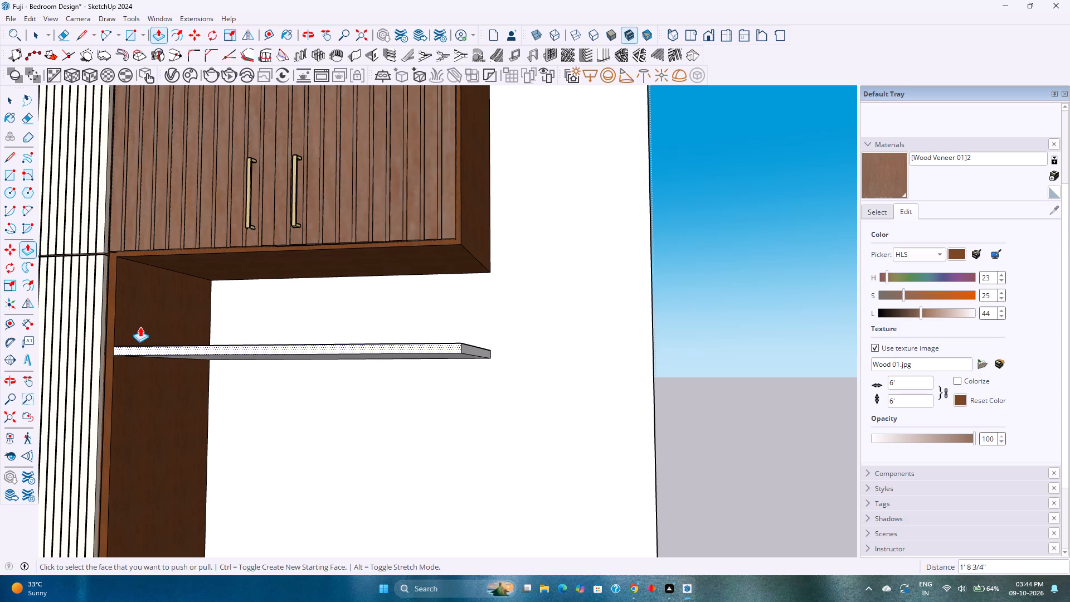
# Paint the shelf's top face, front edge and free end with the [Wood Veneer 01]3 material.
pyautogui.moveTo(247, 322); pyautogui.dragTo(228, 382, button='middle')
pyautogui.scroll(5, 135, 354)
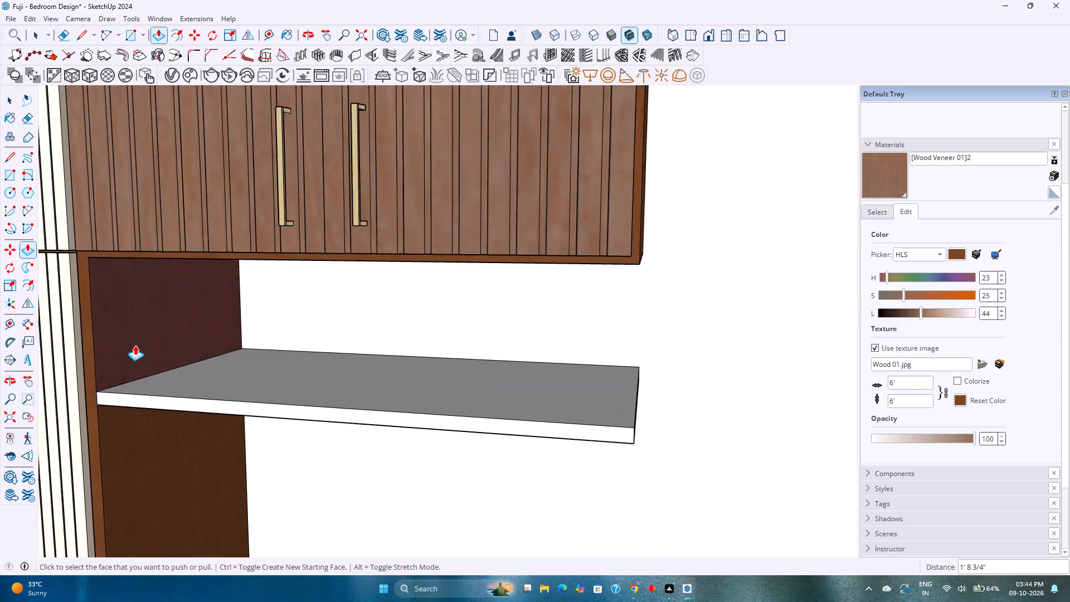
pyautogui.scroll(2, 135, 345)
pyautogui.scroll(-10, 135, 345)
pyautogui.keyDown('shift'); pyautogui.moveTo(136, 344); pyautogui.dragTo(241, 291, button='middle'); pyautogui.keyUp('shift')
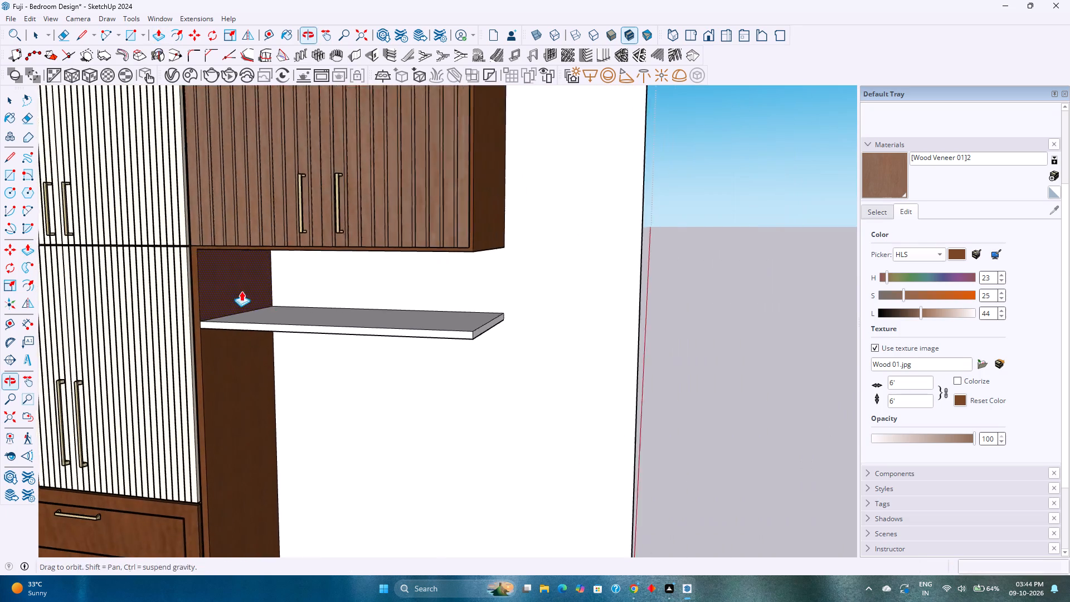
pyautogui.keyDown('shift'); pyautogui.moveTo(241, 291); pyautogui.dragTo(239, 291, button='middle'); pyautogui.keyUp('shift')
pyautogui.moveTo(285, 300); pyautogui.dragTo(130, 326, button='middle')
pyautogui.press('space')
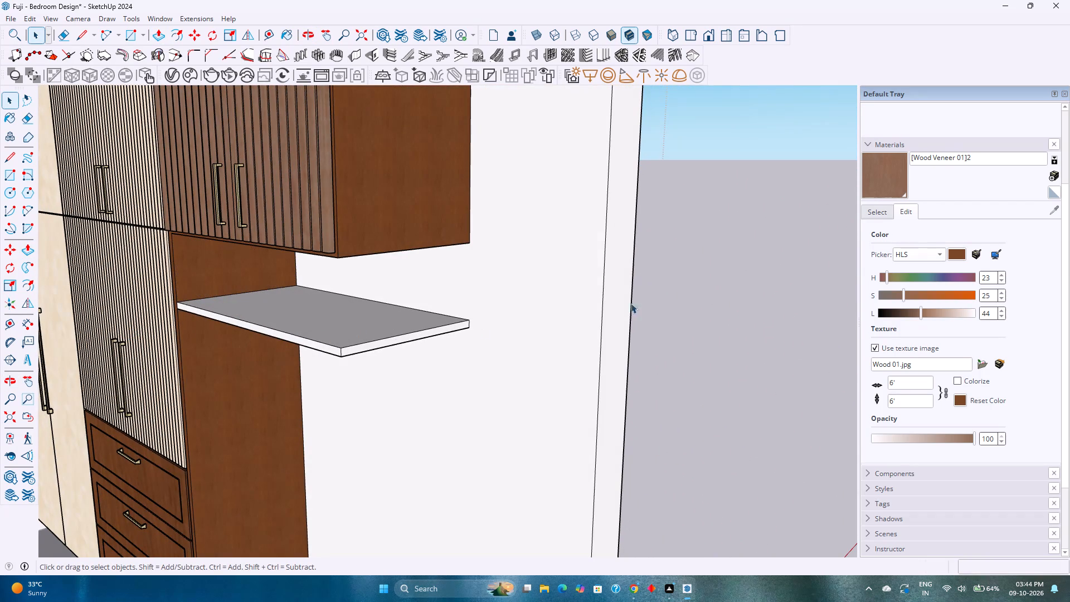
pyautogui.click(878, 216)
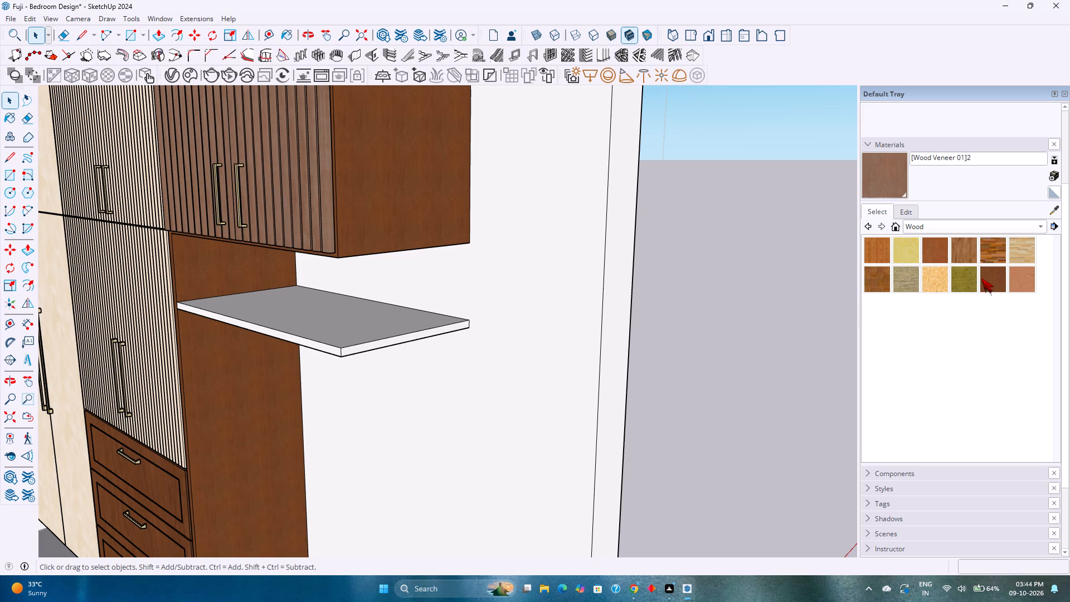
pyautogui.click(989, 281)
pyautogui.click(371, 314)
pyautogui.scroll(5, 291, 355)
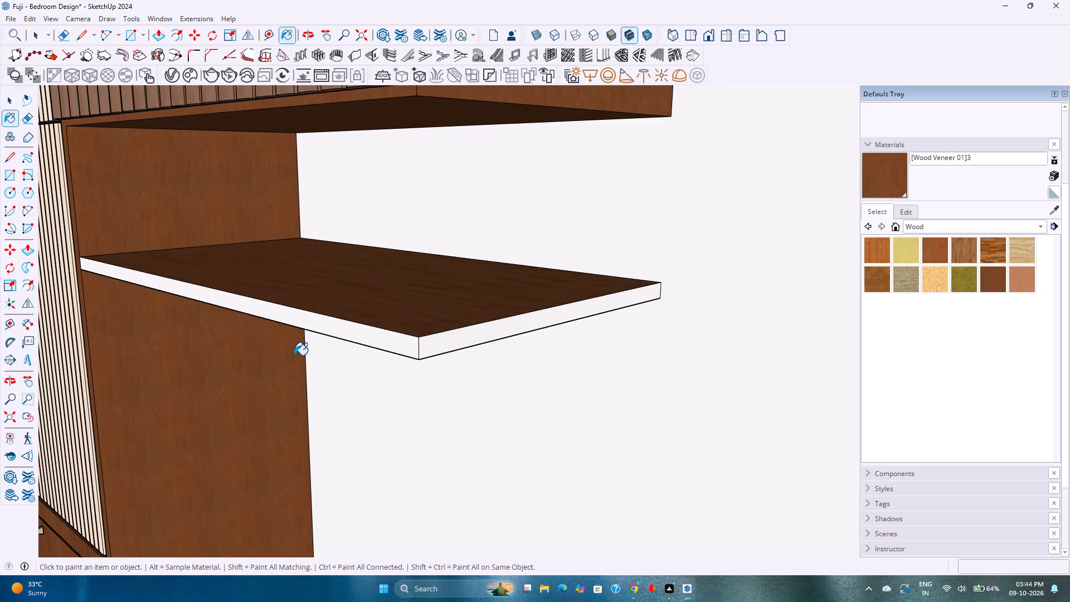
pyautogui.moveTo(299, 347); pyautogui.dragTo(305, 333, button='middle')
pyautogui.scroll(-3, 309, 333)
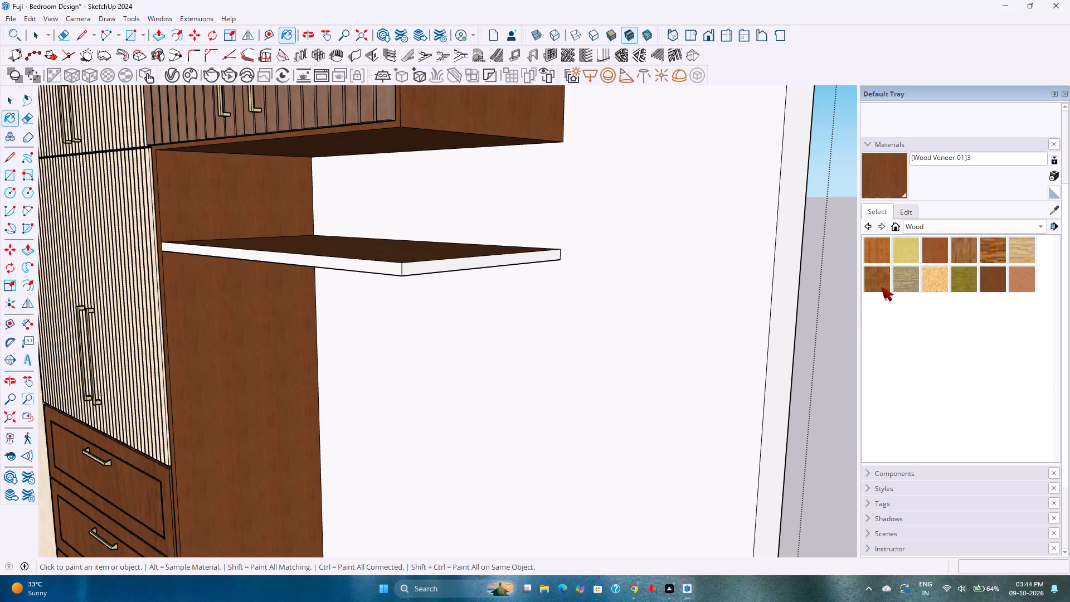
pyautogui.scroll(3, 381, 275)
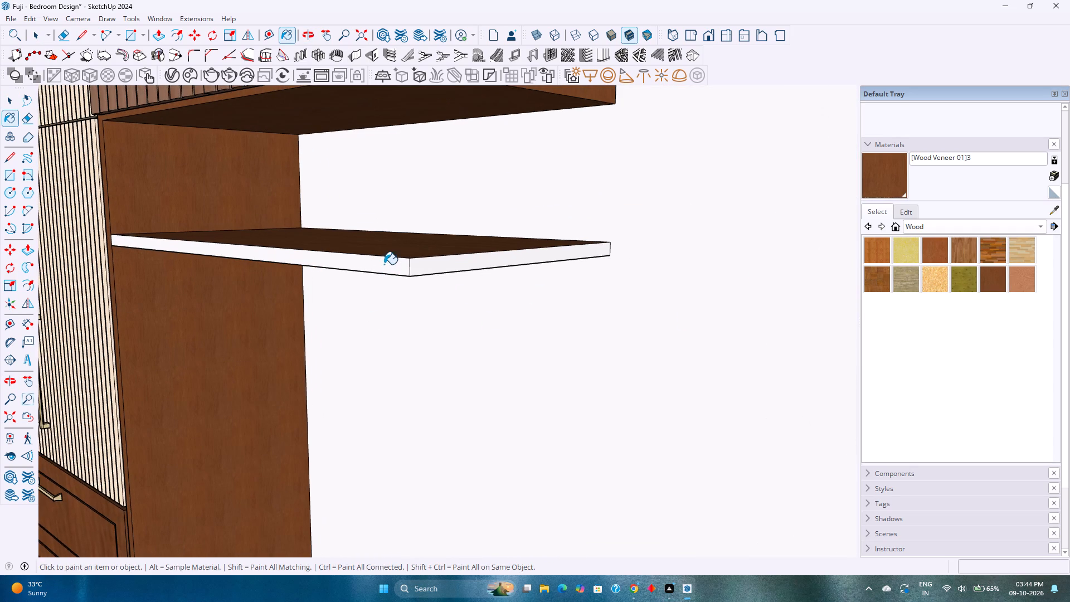
pyautogui.click(384, 264)
pyautogui.click(453, 267)
# Paint the underside of the shelf with the same [Wood Veneer 01]3 material.
pyautogui.moveTo(453, 264); pyautogui.dragTo(505, 397, button='middle')
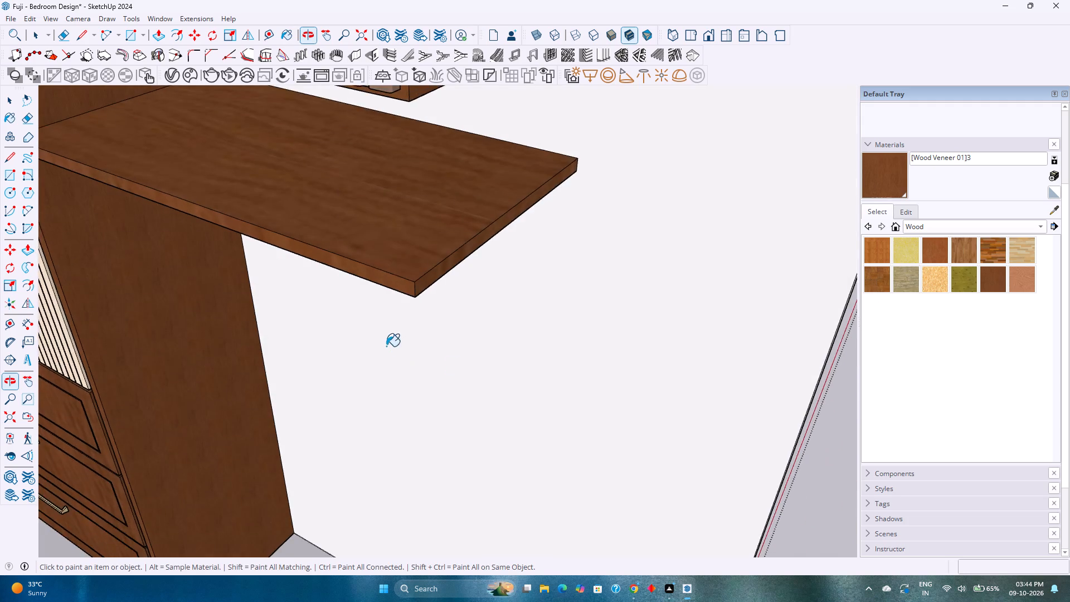
pyautogui.scroll(-9, 383, 338)
pyautogui.keyDown('shift'); pyautogui.moveTo(342, 336); pyautogui.dragTo(378, 425, button='middle'); pyautogui.keyUp('shift')
pyautogui.moveTo(392, 411); pyautogui.dragTo(374, 395, button='middle')
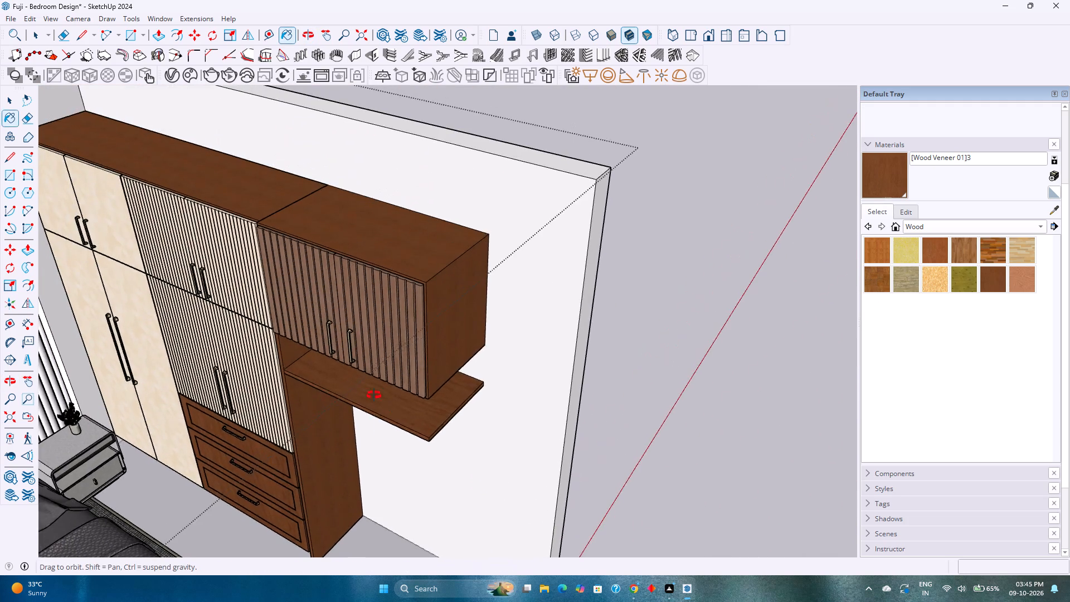
pyautogui.moveTo(374, 395); pyautogui.dragTo(337, 334, button='middle')
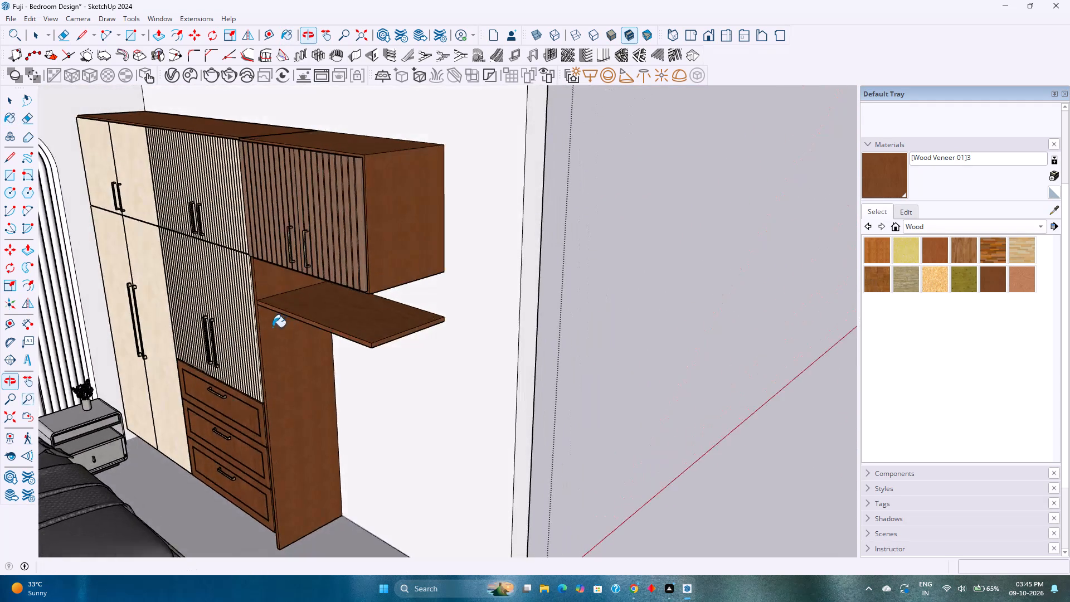
pyautogui.scroll(5, 282, 325)
pyautogui.moveTo(398, 346); pyautogui.dragTo(385, 282, button='middle')
pyautogui.moveTo(397, 375); pyautogui.dragTo(436, 278, button='middle')
pyautogui.keyDown('shift'); pyautogui.moveTo(442, 278); pyautogui.dragTo(427, 371, button='middle'); pyautogui.keyUp('shift')
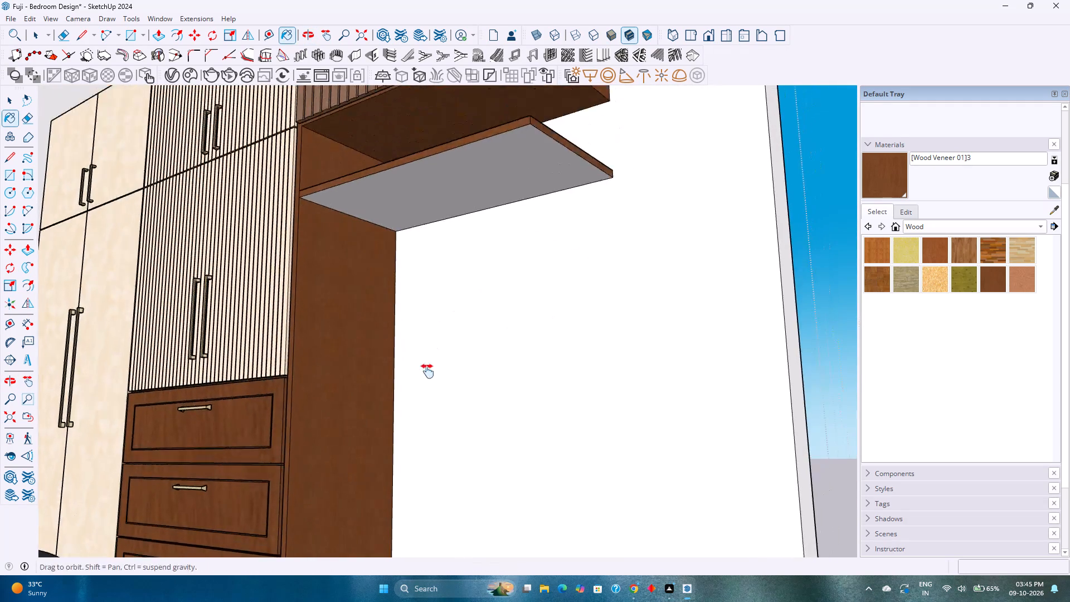
pyautogui.keyDown('shift'); pyautogui.moveTo(427, 371); pyautogui.dragTo(412, 424, button='middle'); pyautogui.keyUp('shift')
pyautogui.click(389, 283)
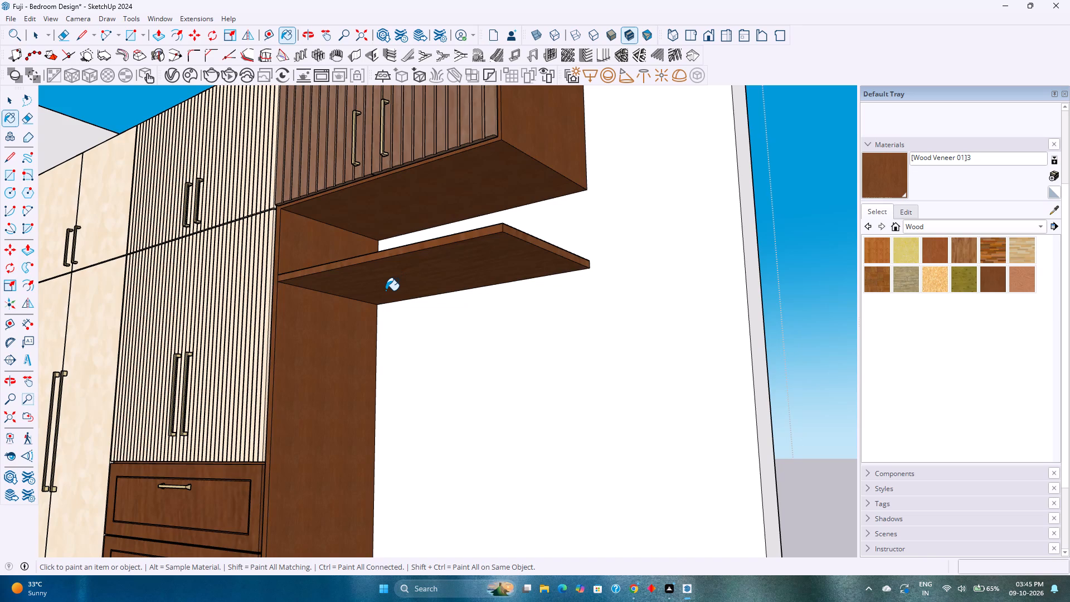
pyautogui.moveTo(386, 290); pyautogui.dragTo(318, 328, button='middle')
pyautogui.moveTo(324, 341); pyautogui.dragTo(315, 360, button='middle')
pyautogui.press('space')
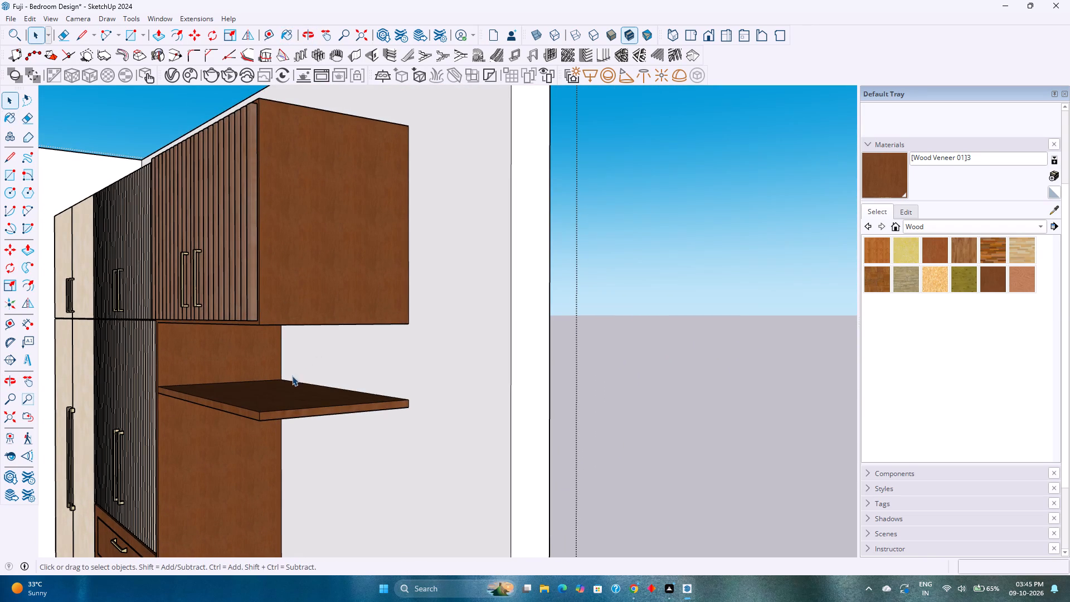
# Examine the veneered shelf, the upper box and the bare wall below them from several angles.
pyautogui.moveTo(292, 376); pyautogui.dragTo(328, 373, button='middle')
pyautogui.moveTo(327, 375); pyautogui.dragTo(399, 382, button='middle')
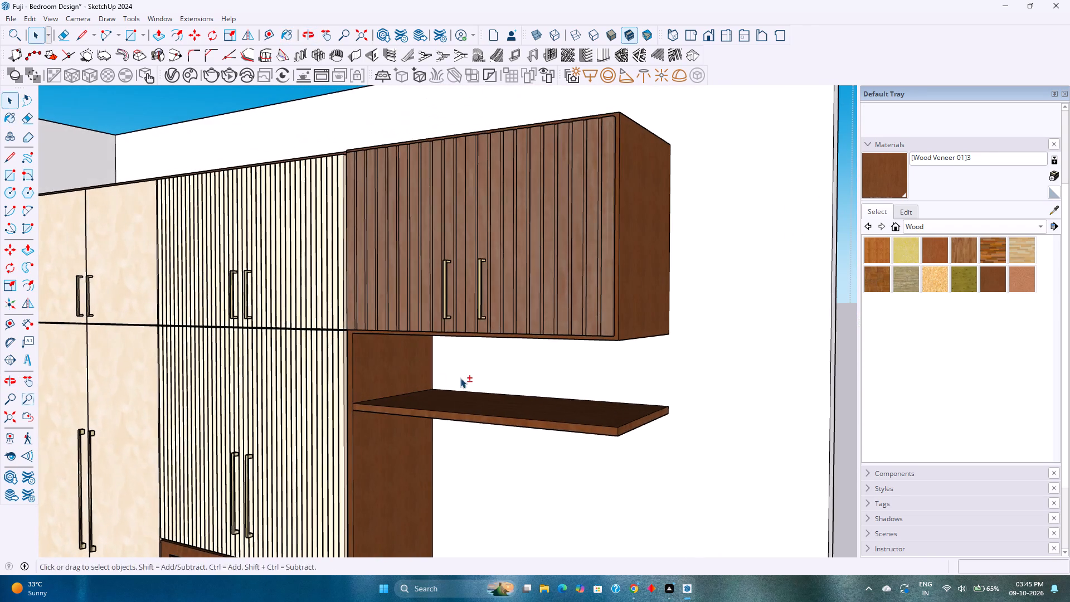
pyautogui.keyDown('shift'); pyautogui.moveTo(460, 378); pyautogui.dragTo(372, 358, button='middle'); pyautogui.keyUp('shift')
pyautogui.moveTo(367, 357); pyautogui.dragTo(384, 340, button='middle')
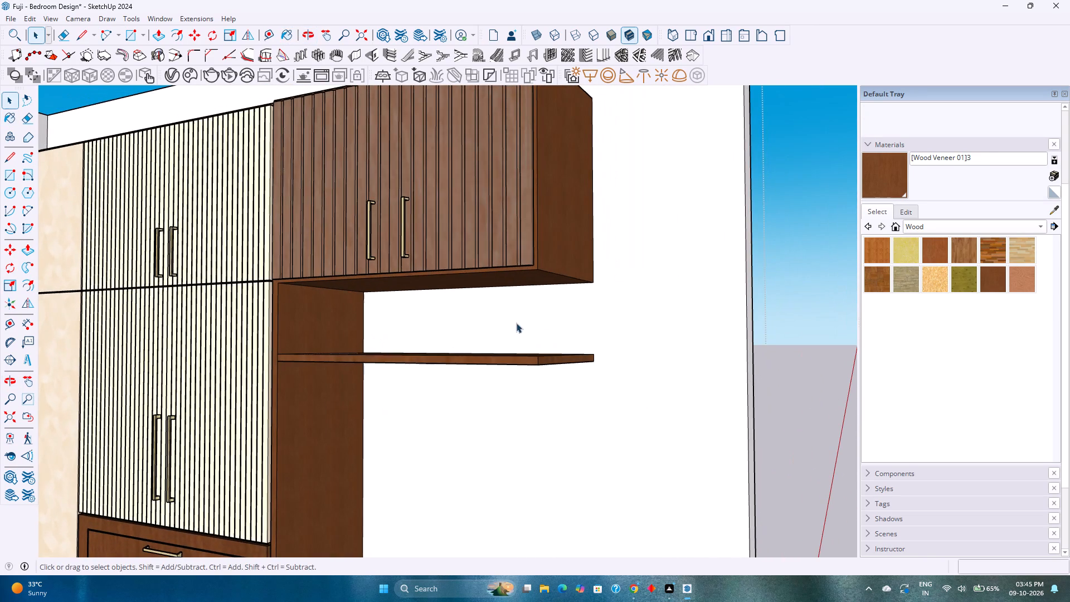
pyautogui.moveTo(433, 362); pyautogui.dragTo(453, 365, button='middle')
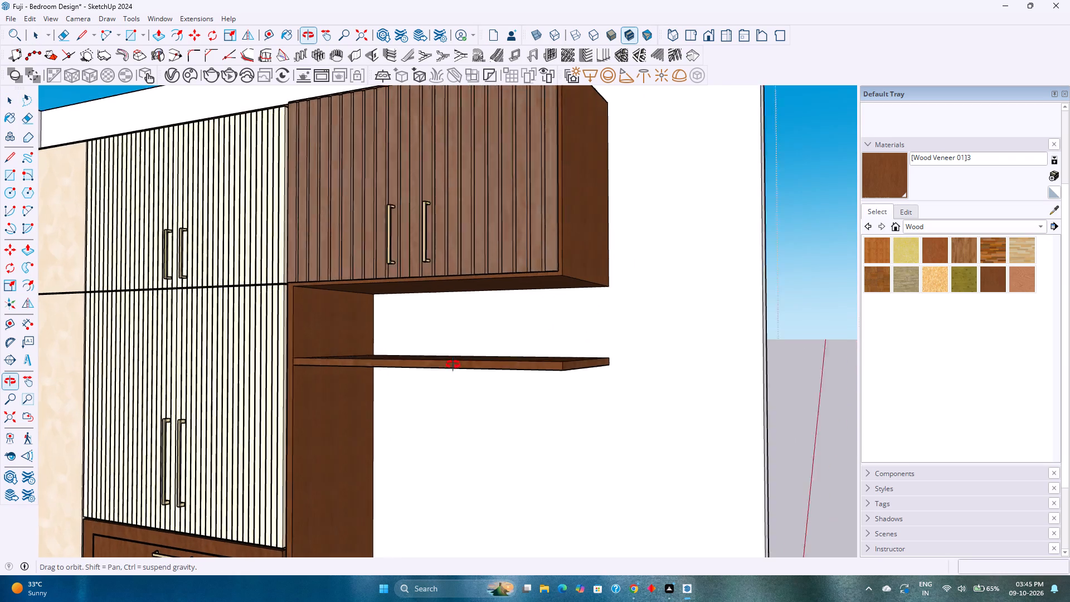
pyautogui.moveTo(453, 365); pyautogui.dragTo(485, 366, button='middle')
pyautogui.keyDown('shift'); pyautogui.moveTo(490, 365); pyautogui.dragTo(377, 324, button='middle'); pyautogui.keyUp('shift')
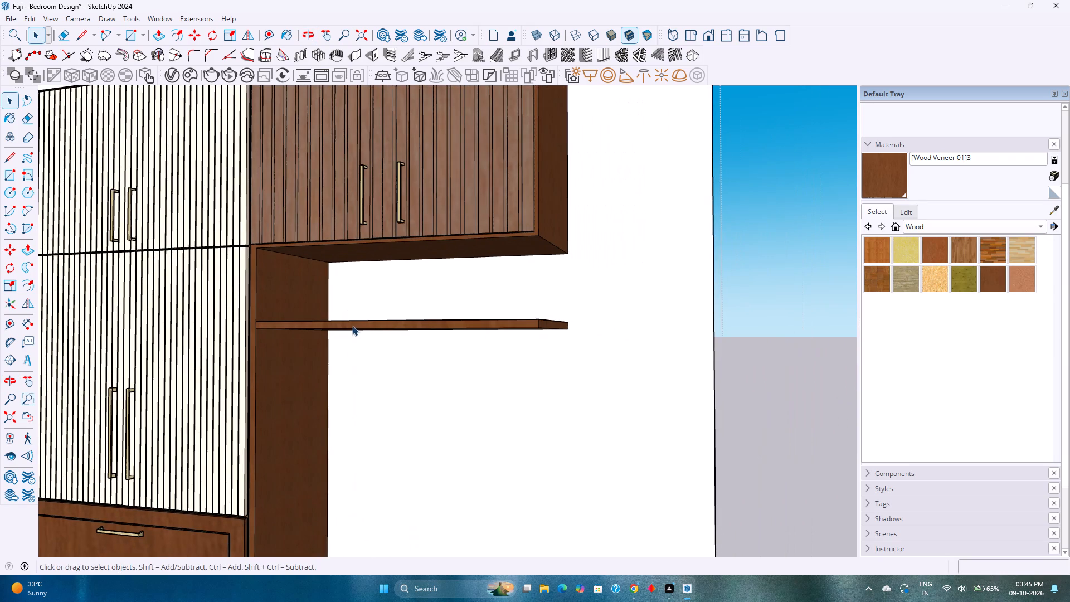
pyautogui.scroll(-3, 372, 353)
pyautogui.keyDown('shift'); pyautogui.moveTo(373, 353); pyautogui.dragTo(333, 298, button='middle'); pyautogui.keyUp('shift')
pyautogui.scroll(-3, 330, 295)
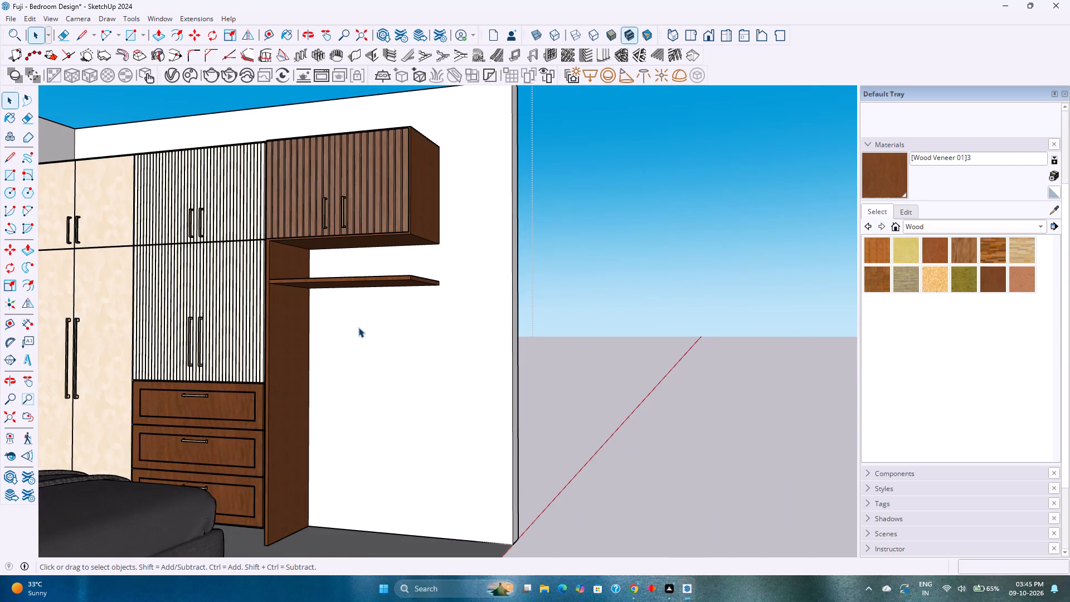
pyautogui.scroll(-1, 358, 327)
pyautogui.moveTo(358, 327); pyautogui.dragTo(328, 355, button='middle')
pyautogui.scroll(-1, 328, 352)
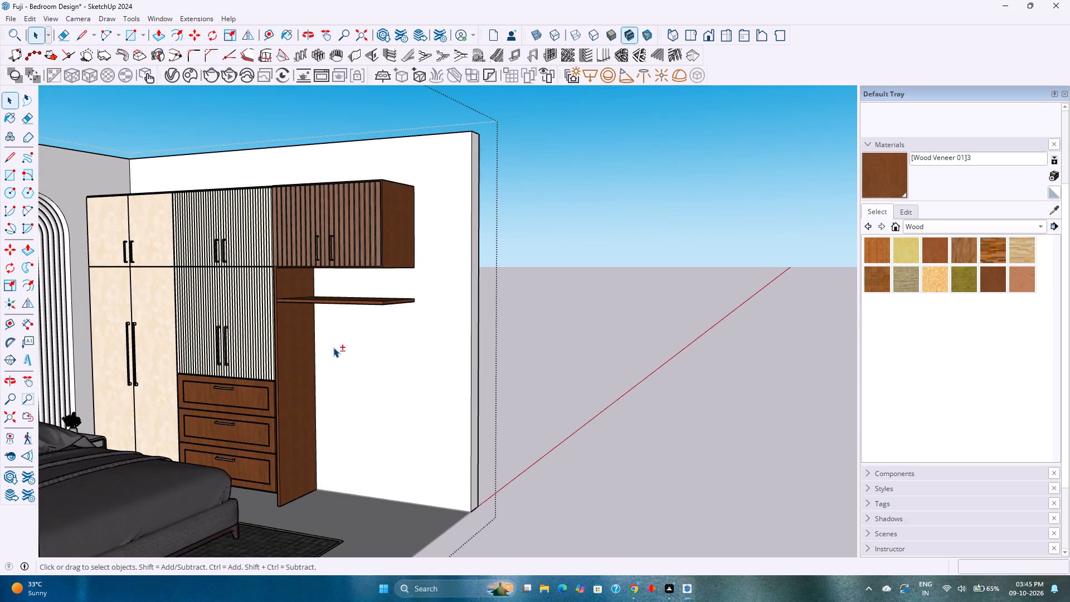
pyautogui.keyDown('shift'); pyautogui.moveTo(333, 347); pyautogui.dragTo(343, 332, button='middle'); pyautogui.keyUp('shift')
pyautogui.moveTo(380, 327); pyautogui.dragTo(349, 358, button='middle')
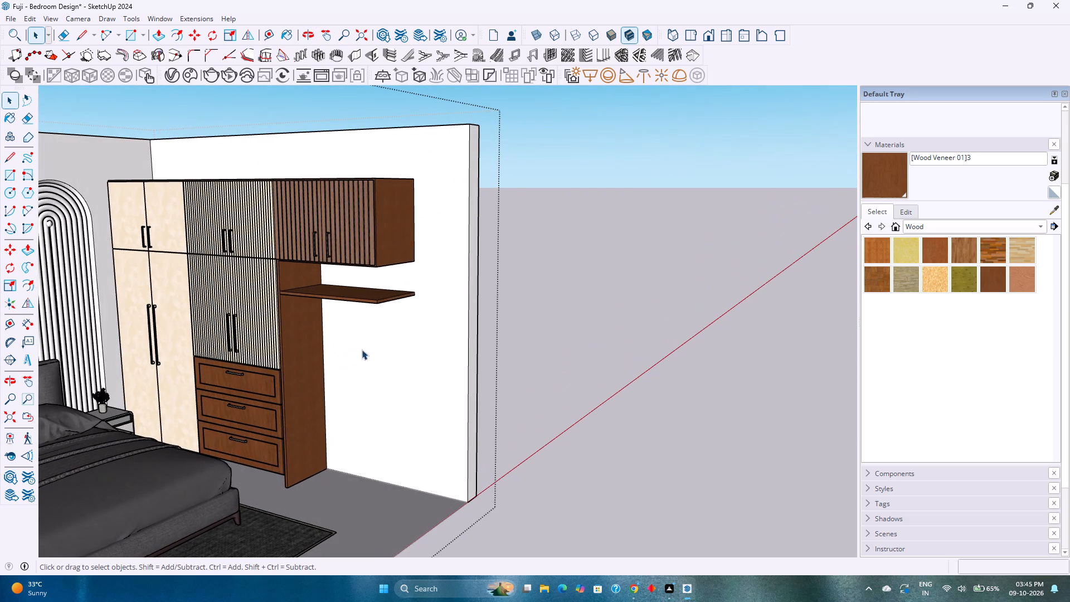
# Copy the shelf's lower wall edge 3' straight down the wall.
pyautogui.scroll(2, 330, 344)
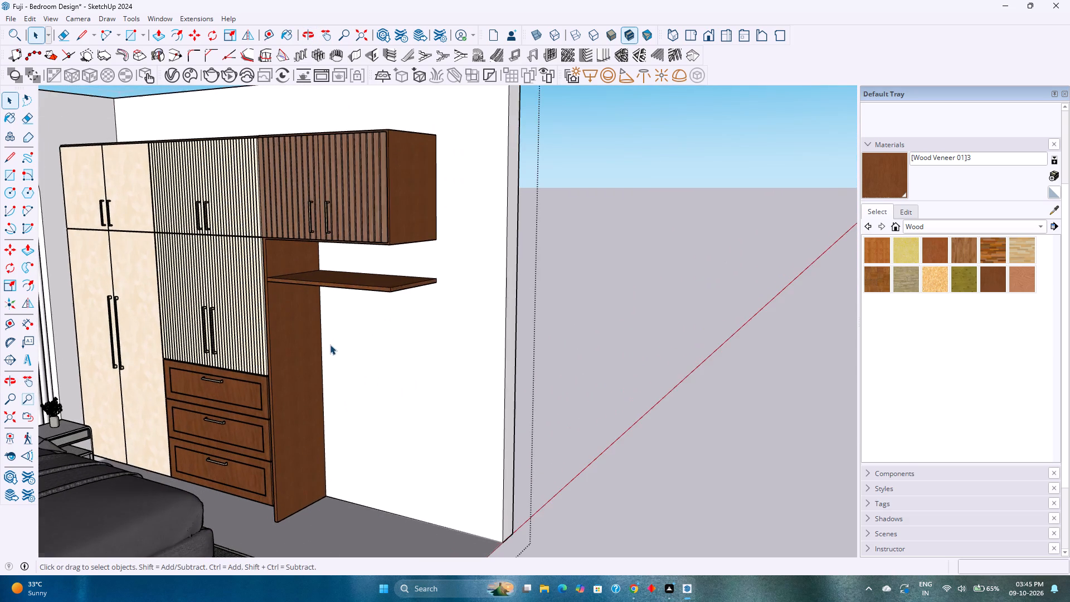
pyautogui.moveTo(331, 344); pyautogui.dragTo(344, 303, button='middle')
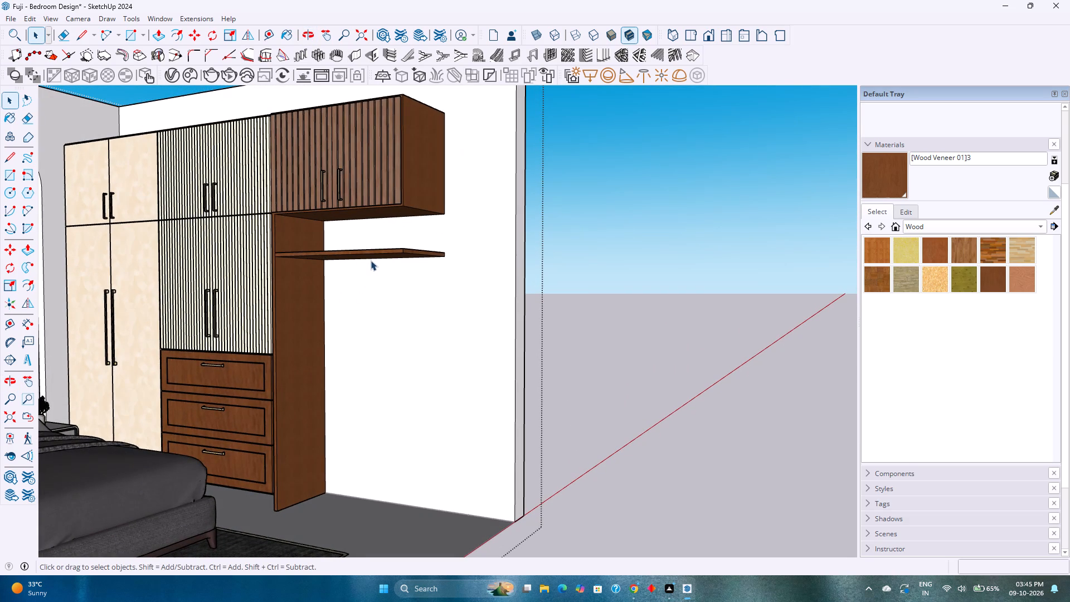
pyautogui.click(372, 259)
pyautogui.press('m')
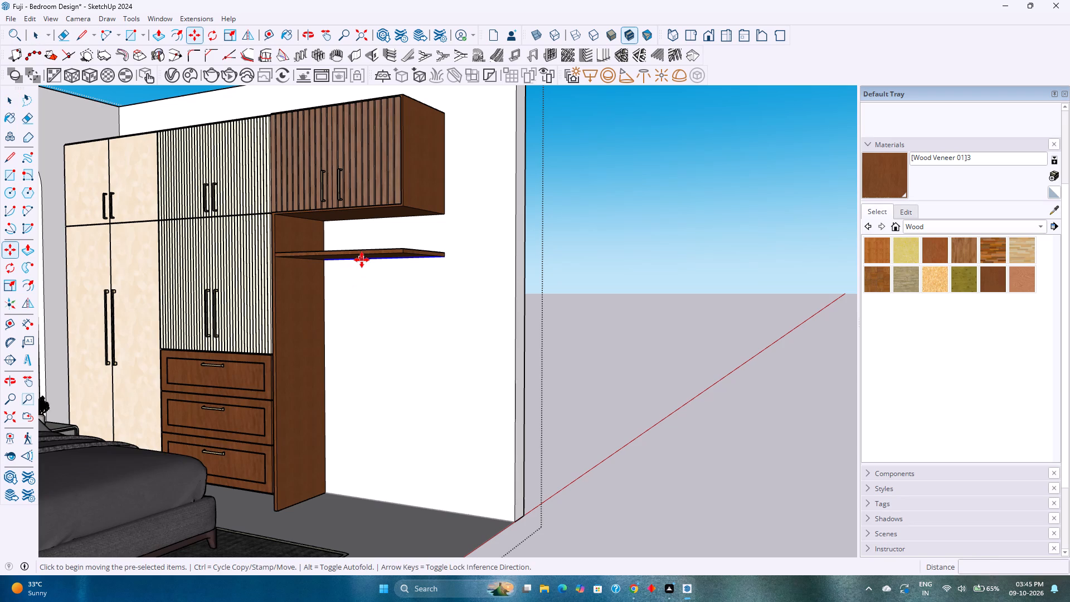
pyautogui.click(362, 260)
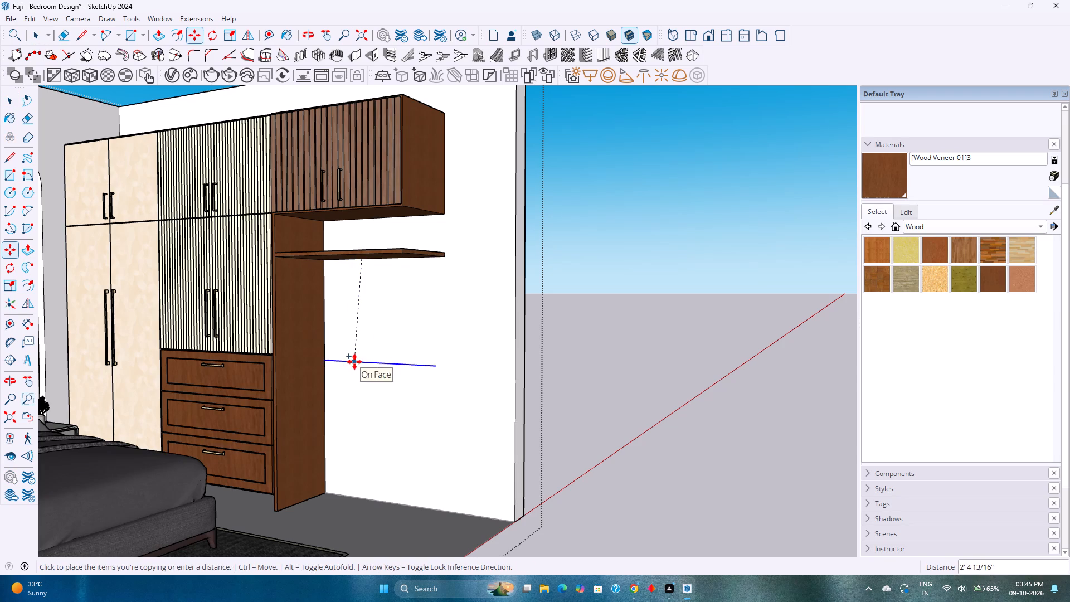
pyautogui.press('Up')
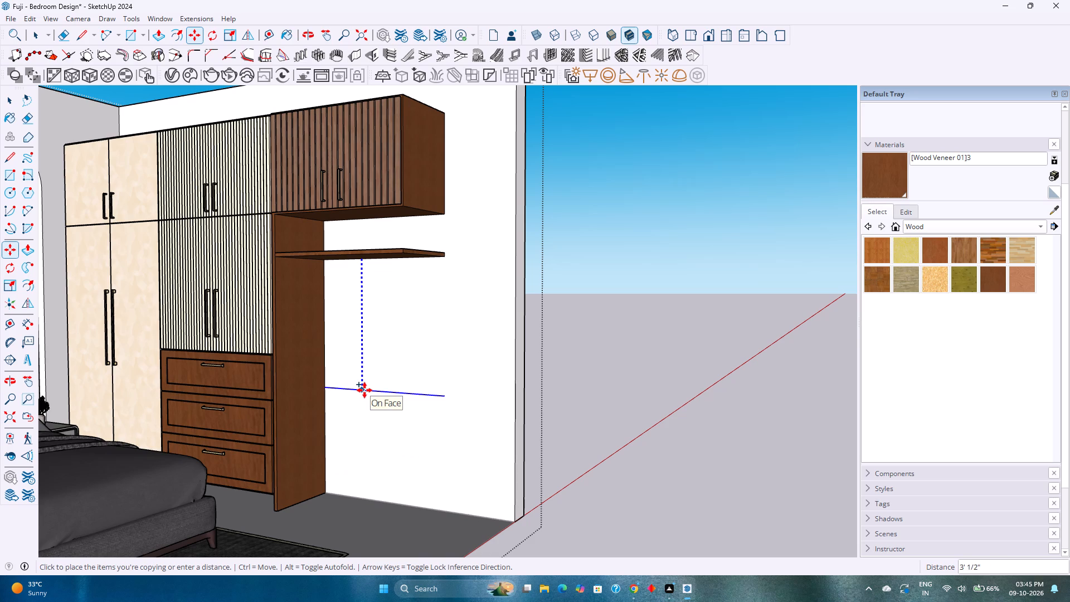
pyautogui.press('3')
pyautogui.press("'")
pyautogui.press('Return')
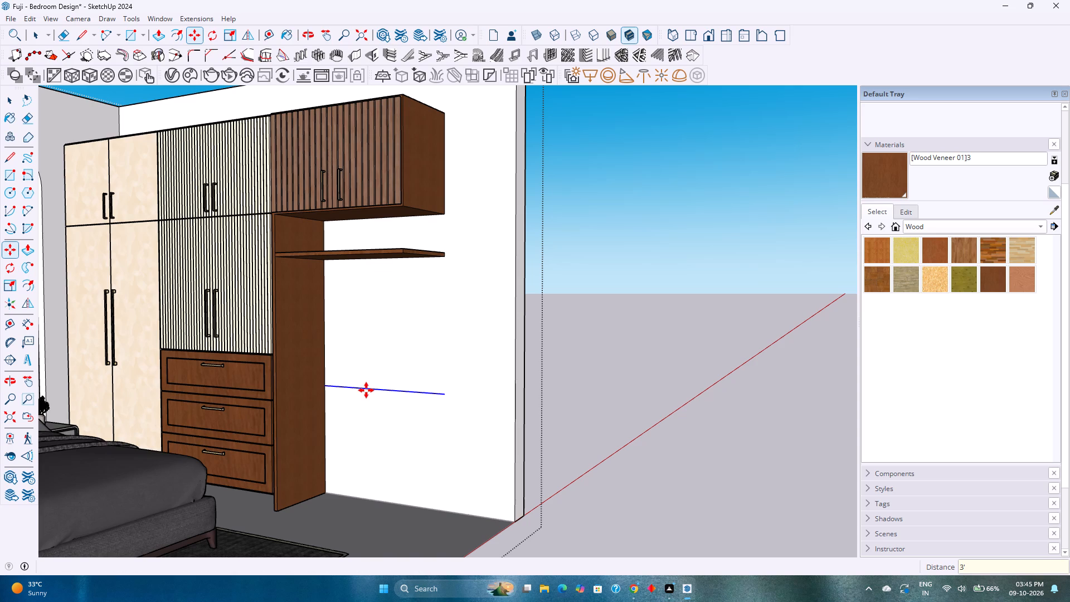
# Copy the new wall edge another 2" down to set the thickness of a lower strip.
pyautogui.click(369, 387)
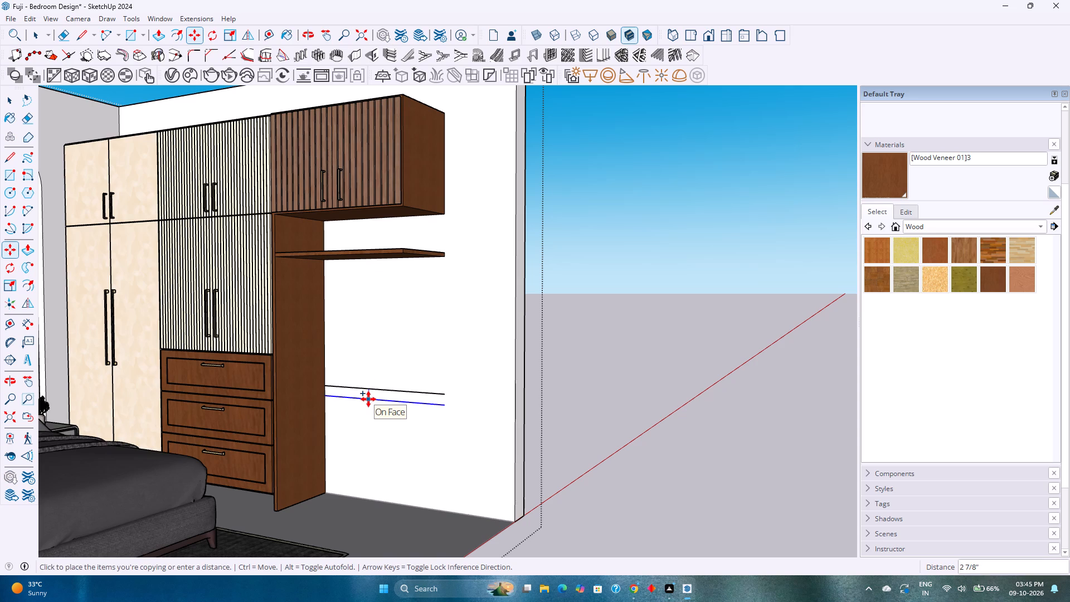
pyautogui.press('2')
pyautogui.press('Return')
# Join the two lower wall edges at their free end with an outward half-circle arc with a 1" bulge.
pyautogui.scroll(2, 466, 396)
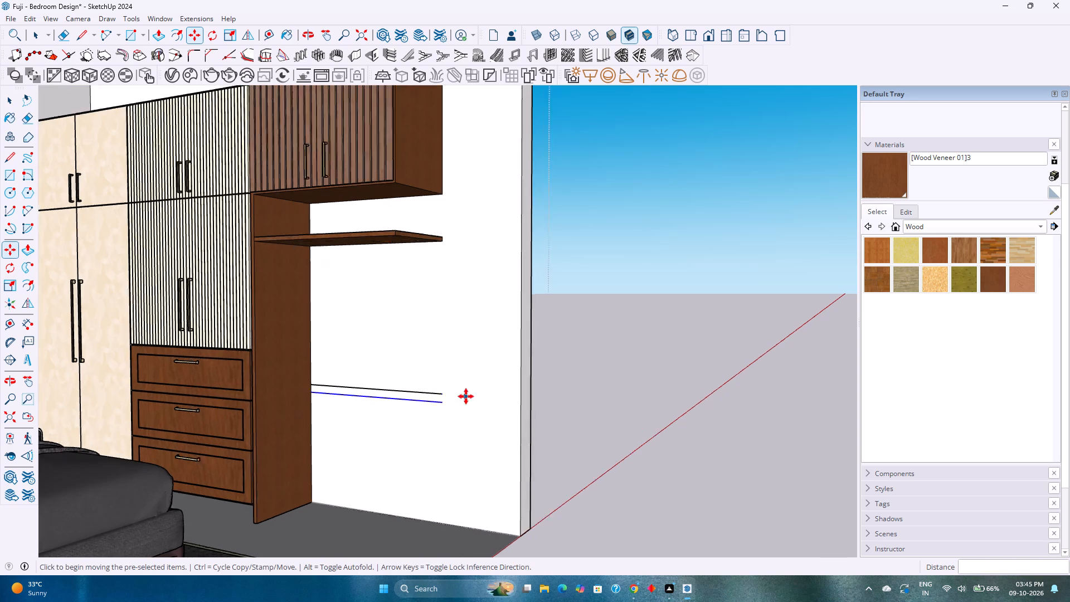
pyautogui.scroll(11, 466, 396)
pyautogui.press('a')
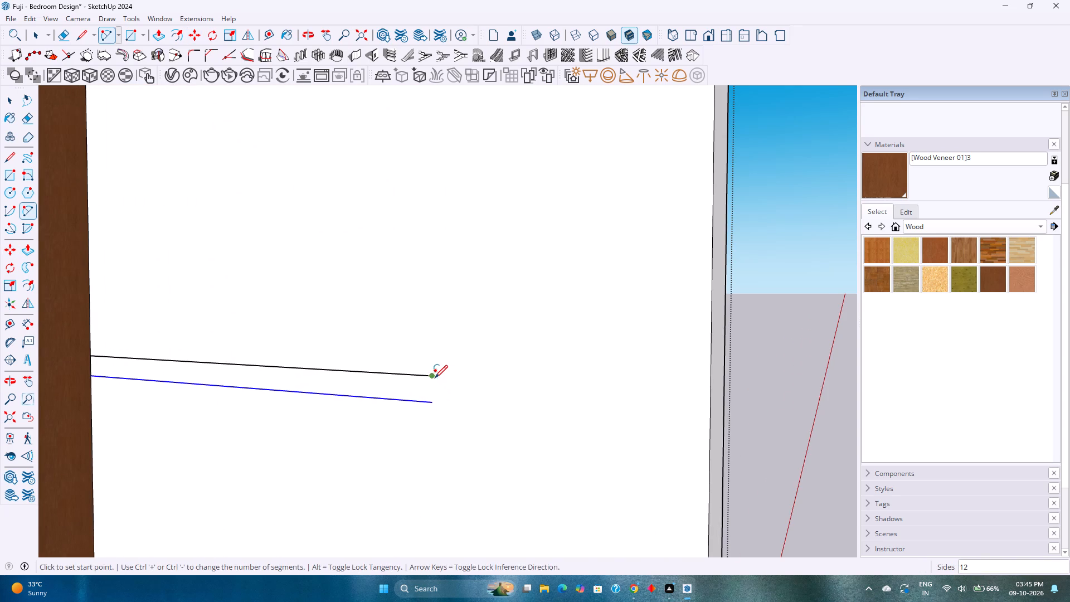
pyautogui.click(432, 377)
pyautogui.click(432, 401)
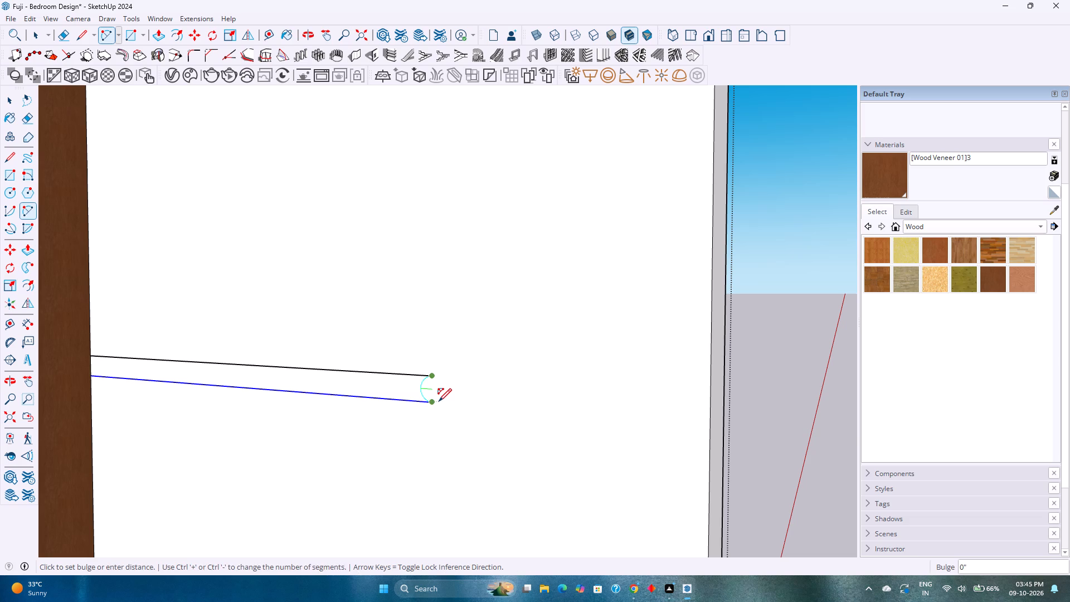
pyautogui.scroll(8, 440, 393)
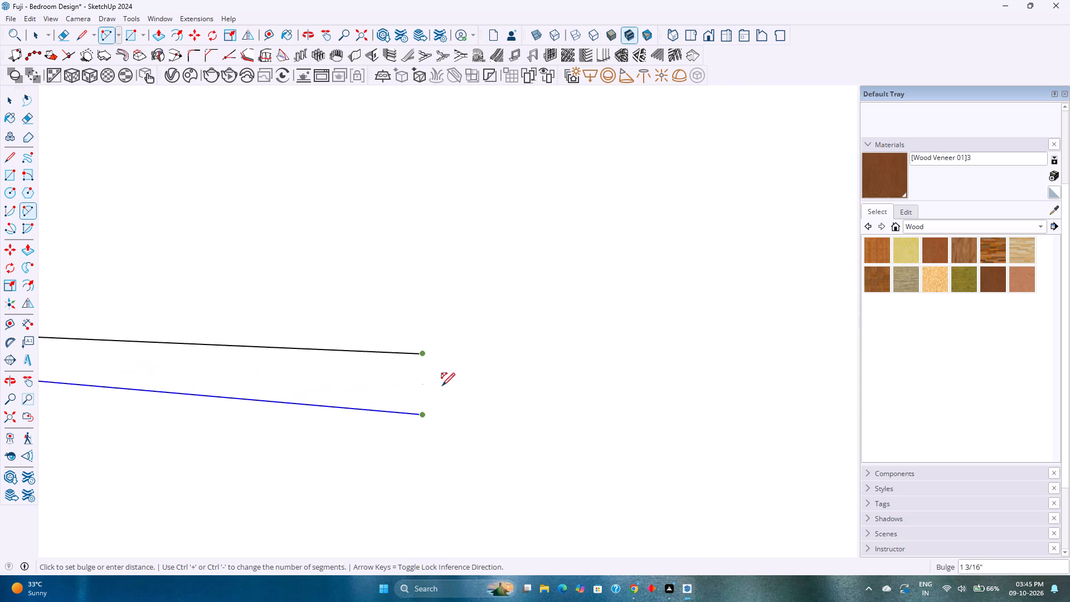
pyautogui.moveTo(442, 385); pyautogui.dragTo(522, 383, button='middle')
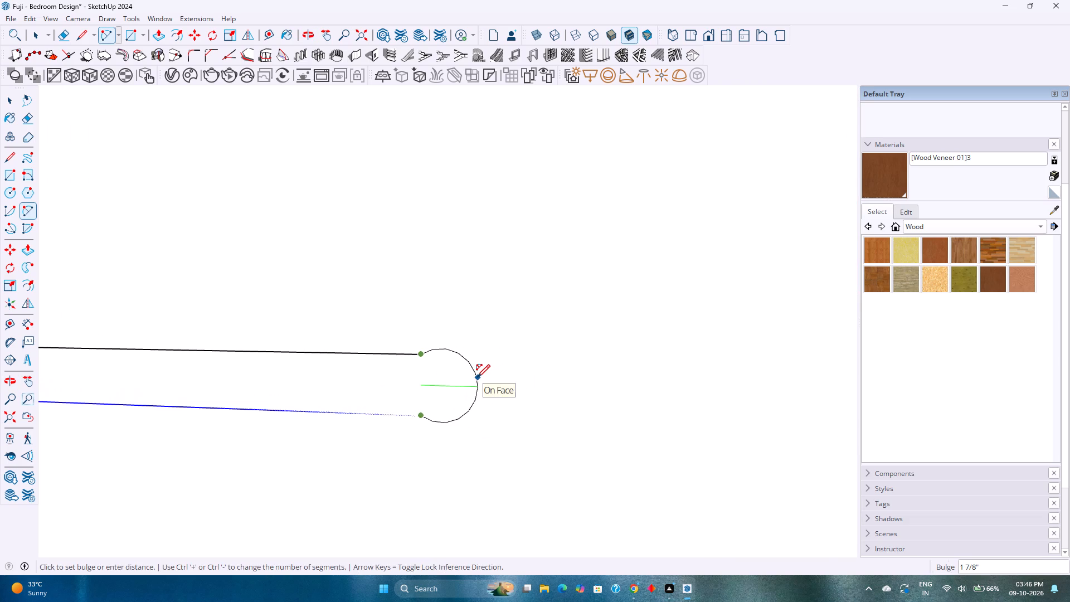
pyautogui.press('Left')
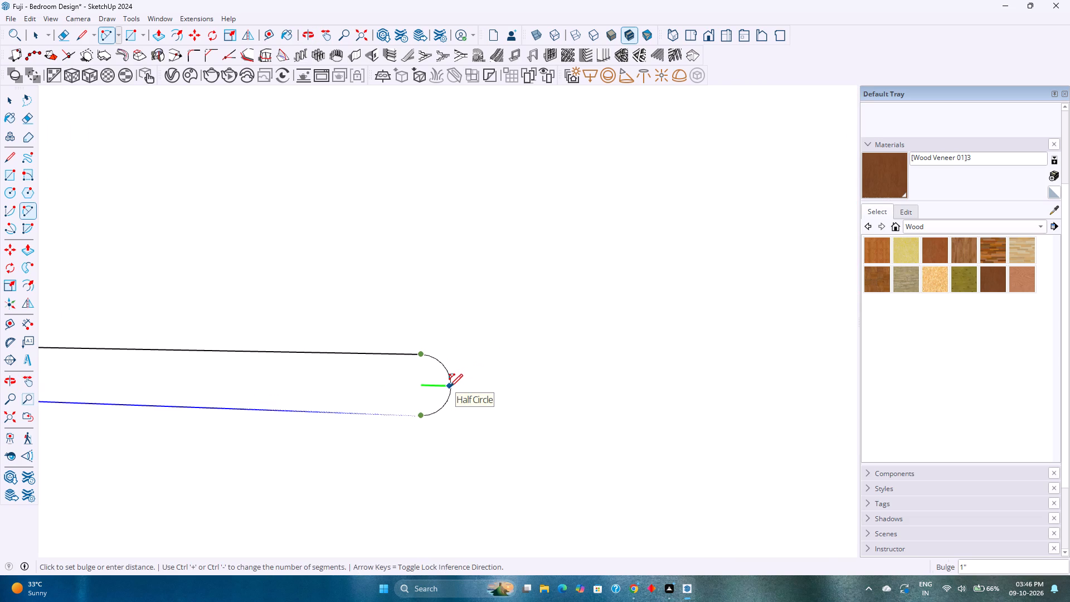
pyautogui.click(450, 387)
pyautogui.press('space')
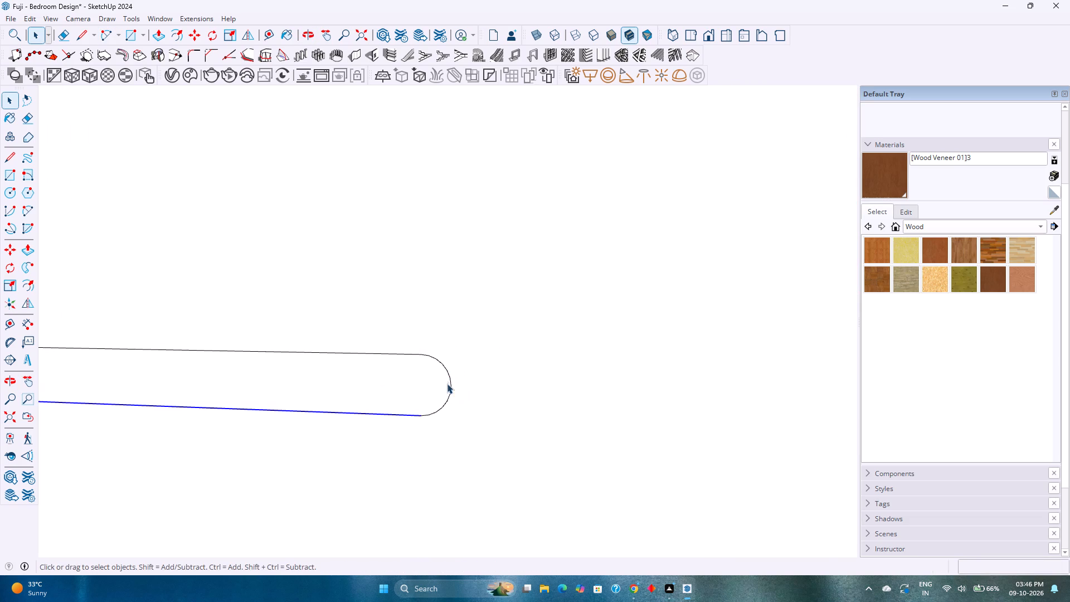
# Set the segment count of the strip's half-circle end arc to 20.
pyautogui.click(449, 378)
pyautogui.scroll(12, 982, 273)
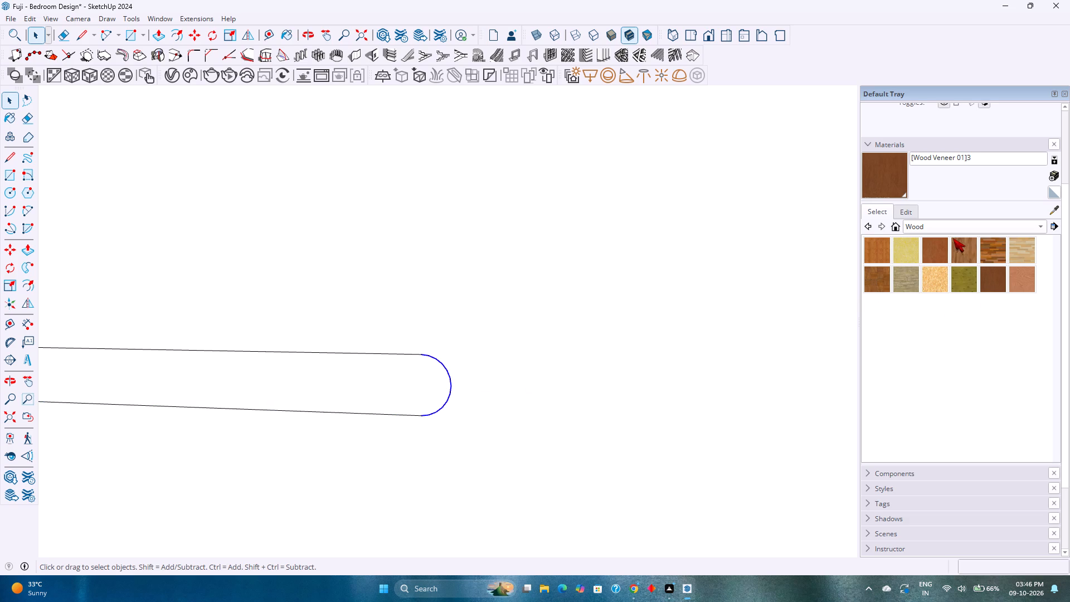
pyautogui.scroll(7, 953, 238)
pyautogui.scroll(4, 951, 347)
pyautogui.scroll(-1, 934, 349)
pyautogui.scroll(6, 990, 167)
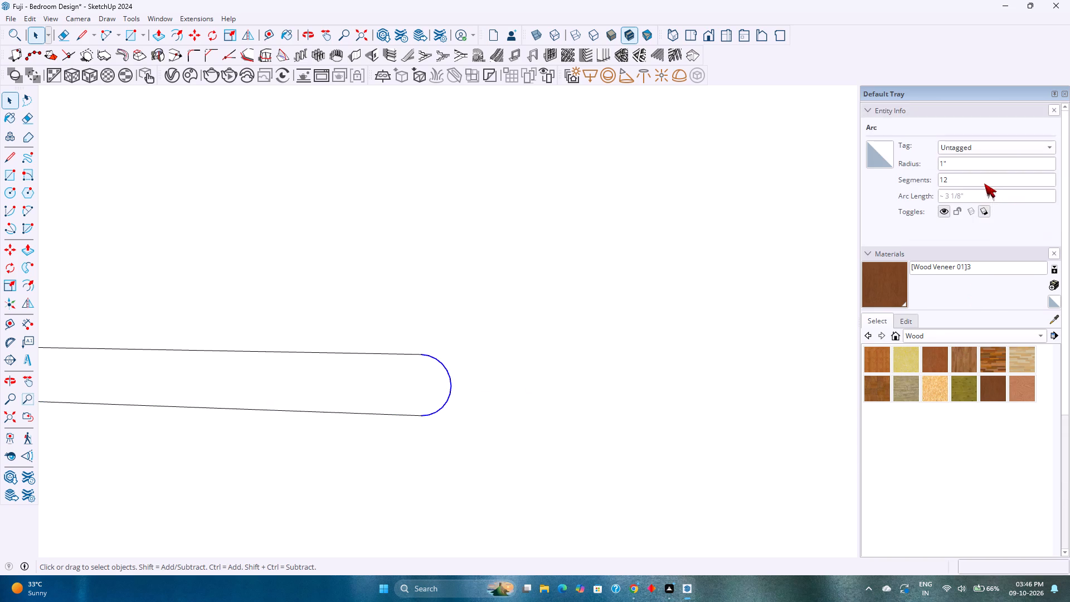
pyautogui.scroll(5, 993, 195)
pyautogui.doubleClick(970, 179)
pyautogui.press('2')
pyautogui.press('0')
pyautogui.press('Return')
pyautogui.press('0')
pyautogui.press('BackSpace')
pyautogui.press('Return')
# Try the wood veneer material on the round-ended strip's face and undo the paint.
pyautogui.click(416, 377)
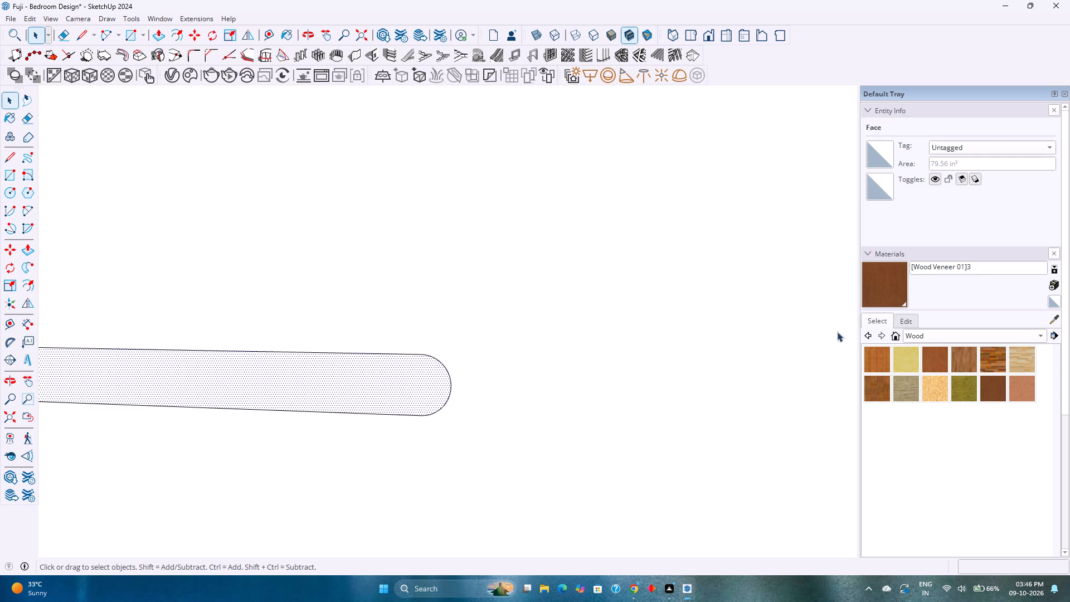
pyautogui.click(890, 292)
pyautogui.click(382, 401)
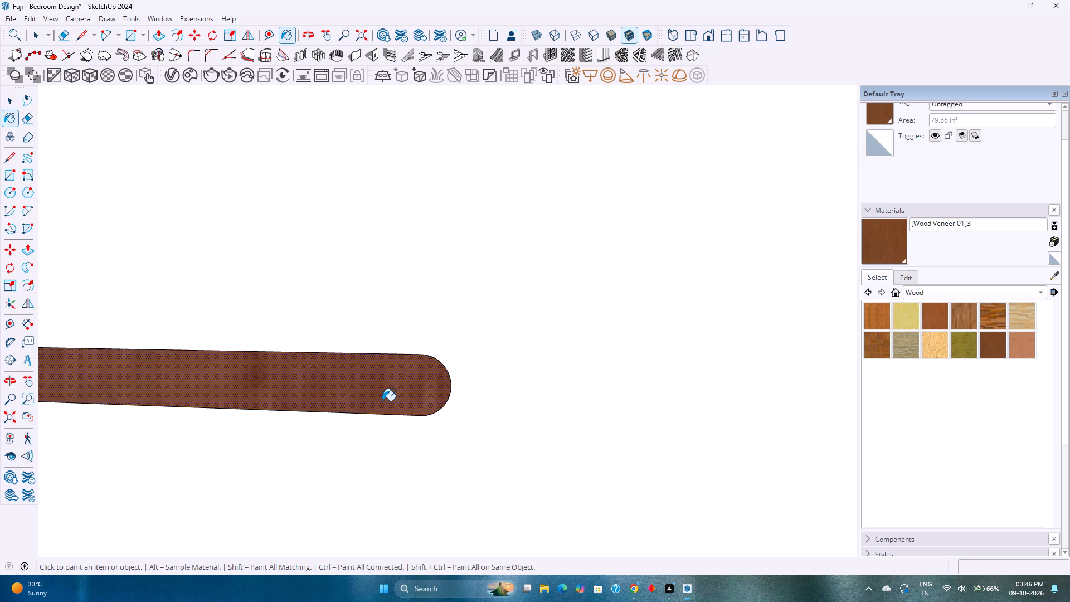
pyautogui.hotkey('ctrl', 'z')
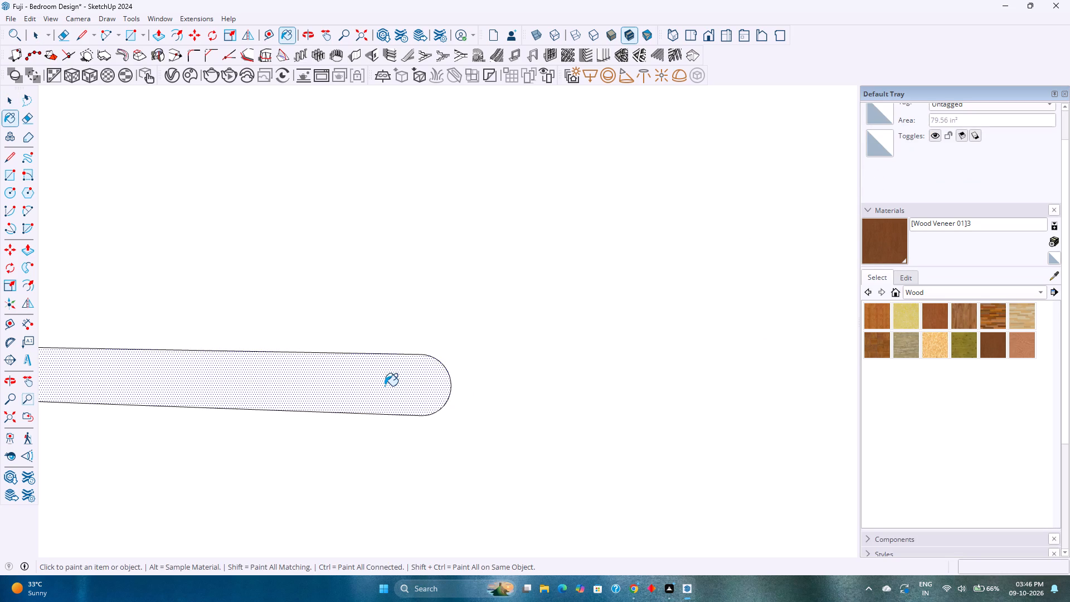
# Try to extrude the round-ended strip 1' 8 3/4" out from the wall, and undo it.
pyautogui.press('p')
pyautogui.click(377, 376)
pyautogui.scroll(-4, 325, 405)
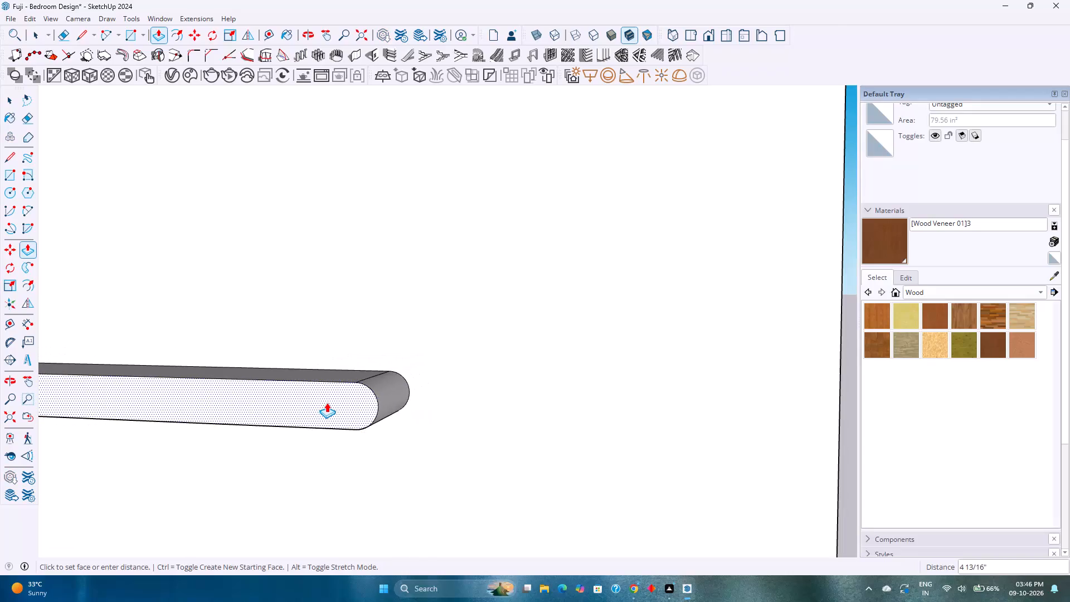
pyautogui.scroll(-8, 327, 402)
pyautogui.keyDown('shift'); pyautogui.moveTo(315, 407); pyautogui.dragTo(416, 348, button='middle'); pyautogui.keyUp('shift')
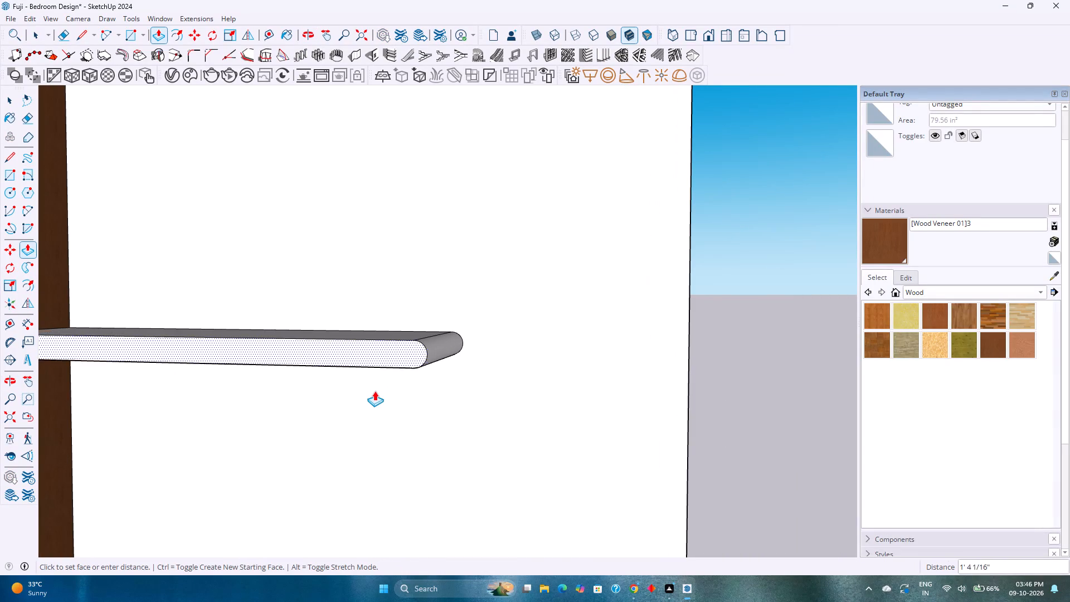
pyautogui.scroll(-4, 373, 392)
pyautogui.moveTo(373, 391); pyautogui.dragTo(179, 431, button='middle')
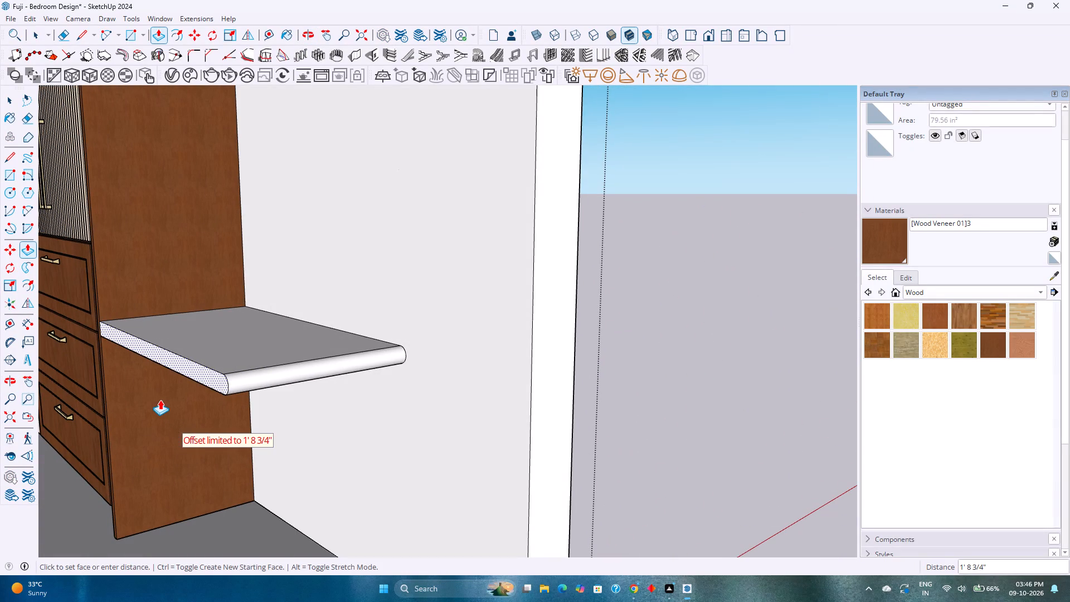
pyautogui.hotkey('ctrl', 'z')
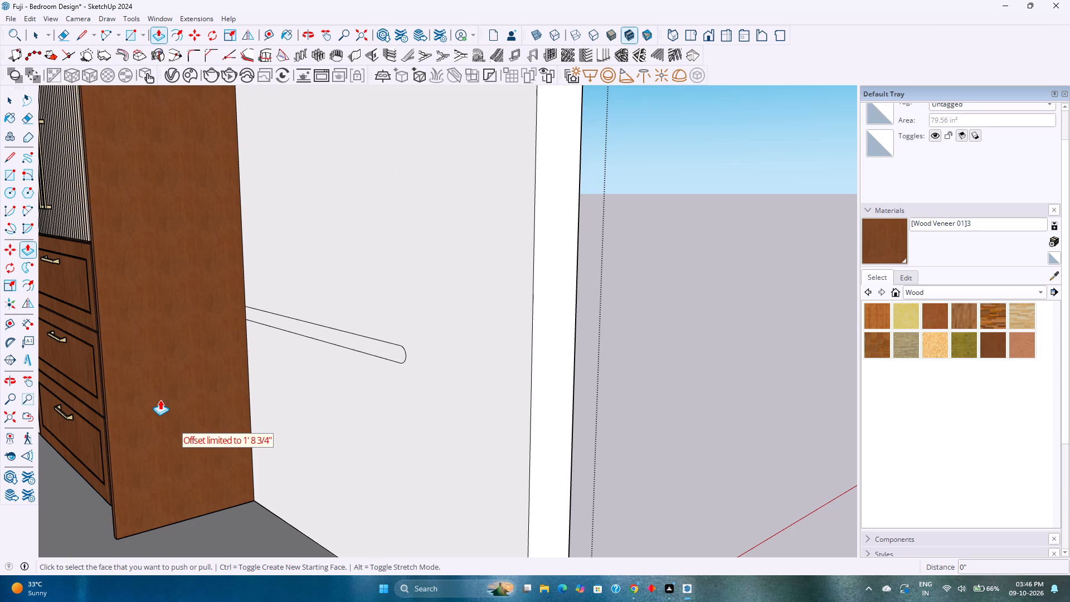
# Undo the half-circle arc and close the strip's free end with a straight 2" vertical line.
pyautogui.hotkey('ctrl', 'z')
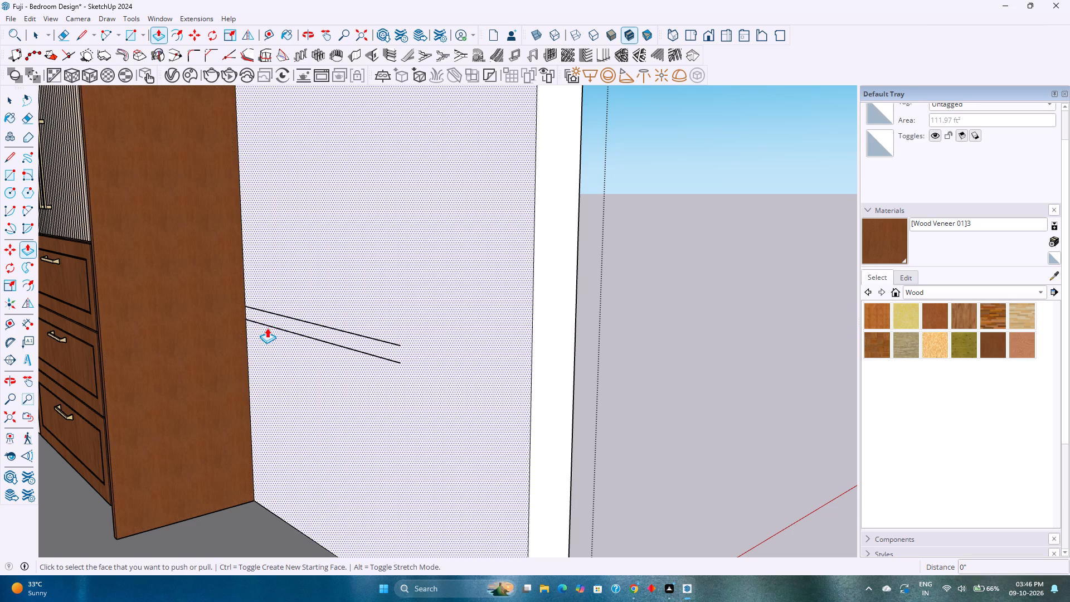
pyautogui.press('l')
pyautogui.click(396, 346)
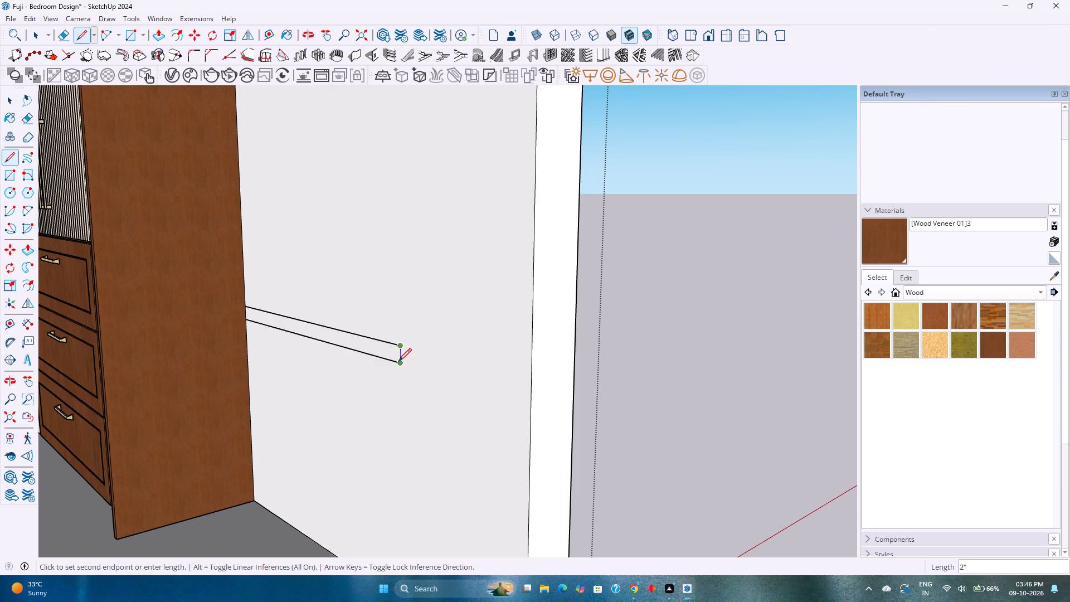
pyautogui.click(398, 363)
# Group the rectangular strip's face together with its edges.
pyautogui.press('space')
pyautogui.doubleClick(363, 346)
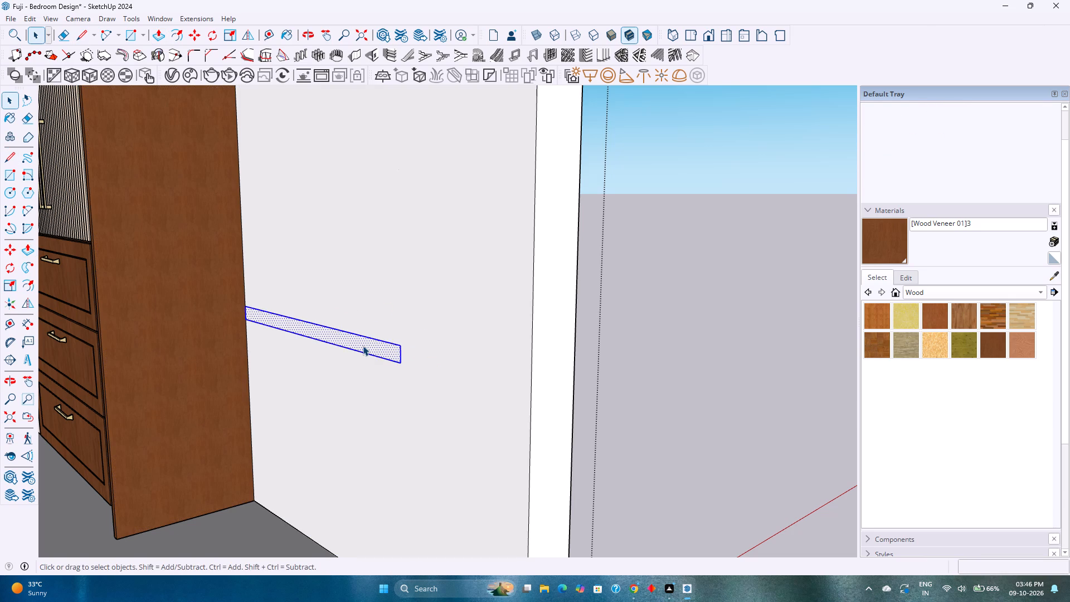
pyautogui.rightClick(363, 346)
pyautogui.click(410, 129)
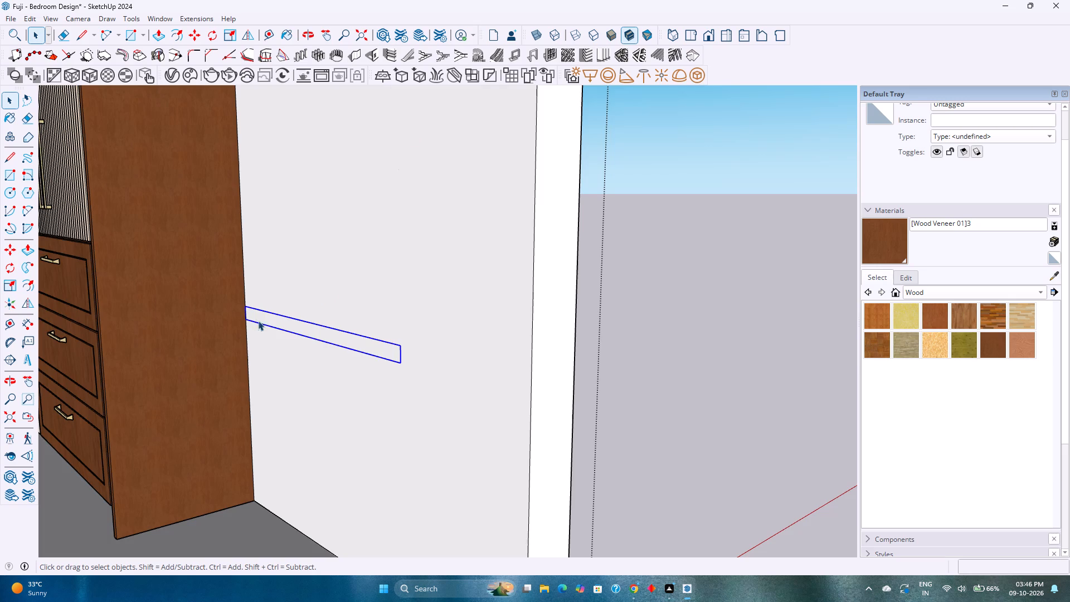
# Copy the strip group 1" along the wall, away from the wardrobe's side panel.
pyautogui.scroll(7, 257, 311)
pyautogui.moveTo(268, 313); pyautogui.dragTo(361, 338, button='middle')
pyautogui.press('m')
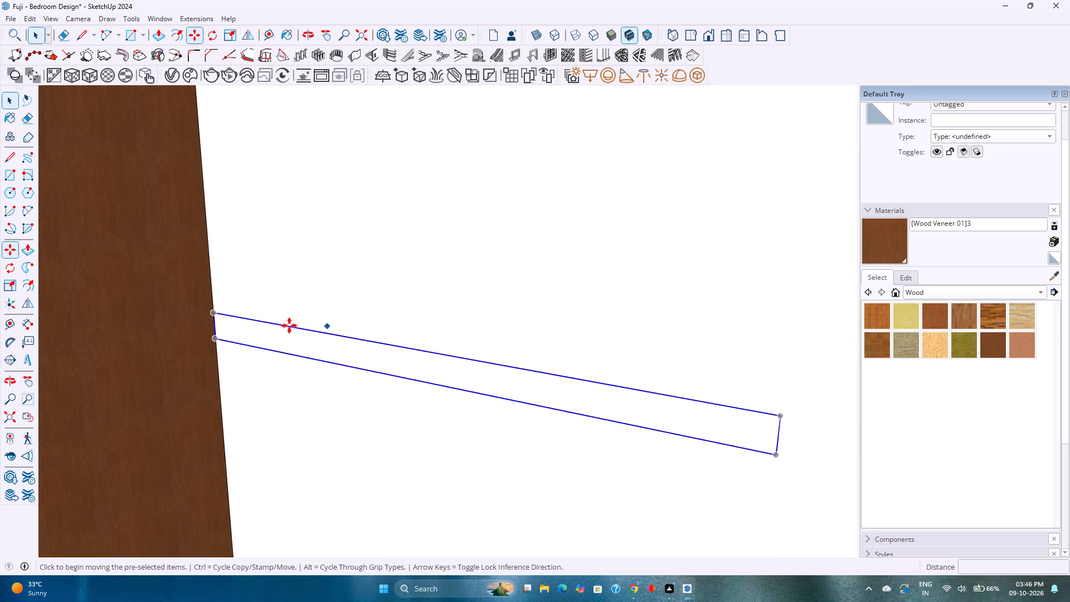
pyautogui.click(215, 311)
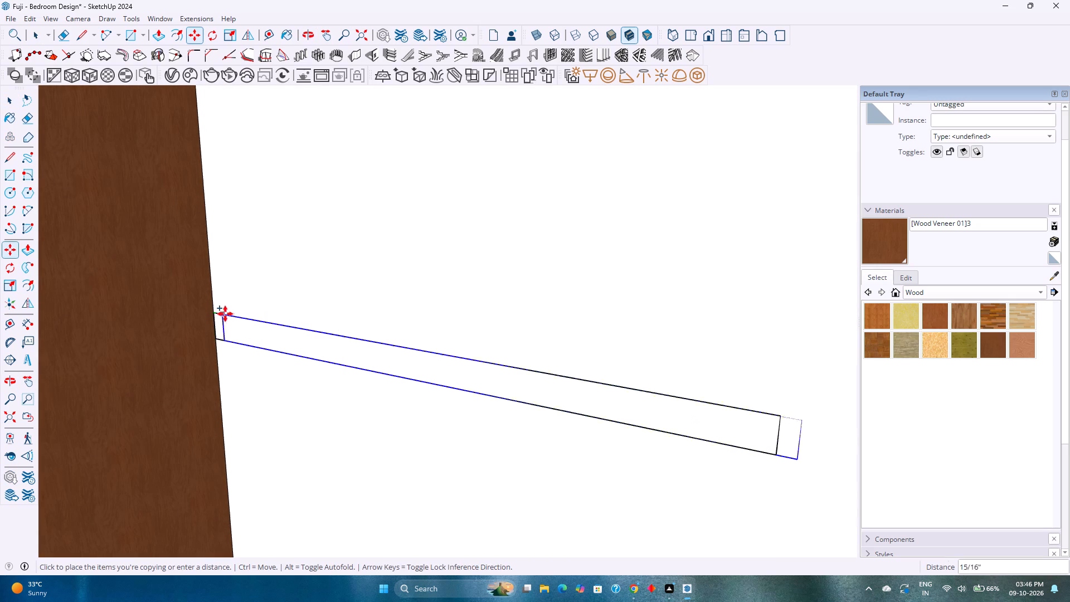
pyautogui.press('1')
pyautogui.press('Return')
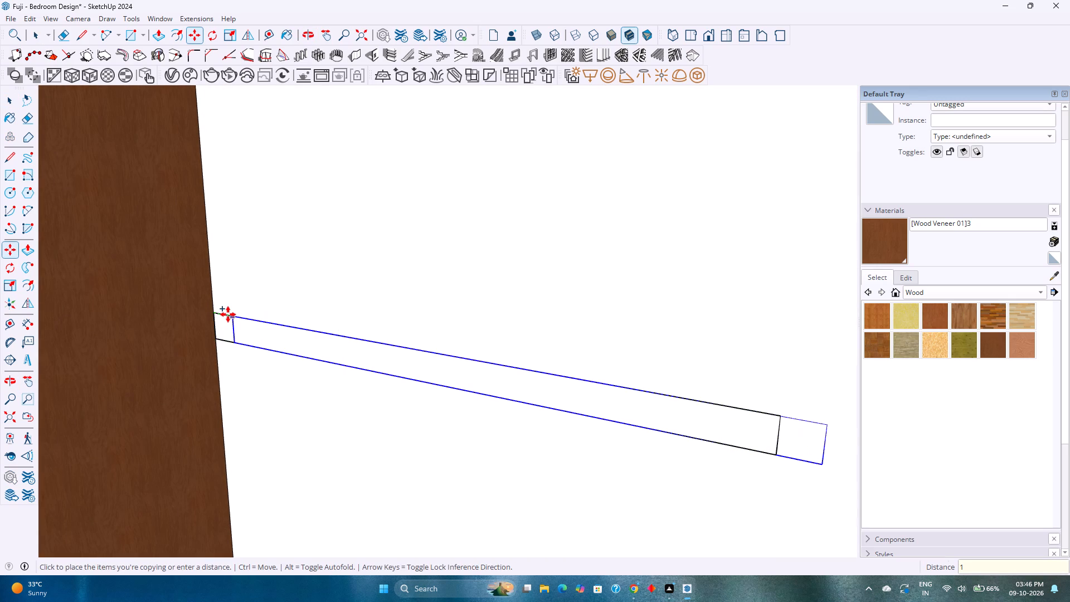
pyautogui.press('space')
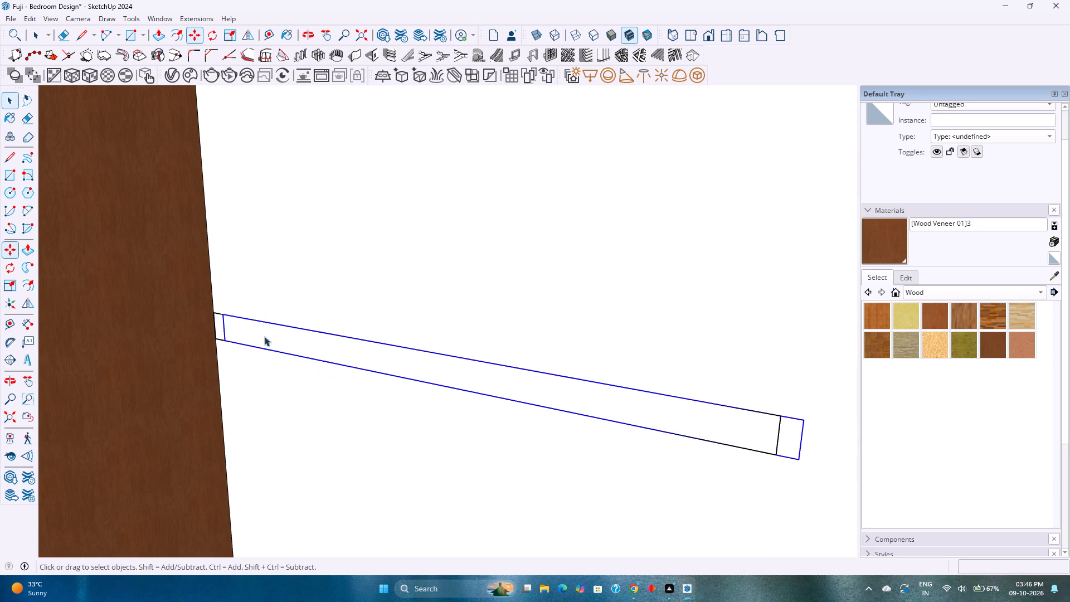
# Delete the original strip group that touches the wardrobe's side panel.
pyautogui.scroll(8, 212, 313)
pyautogui.click(230, 313)
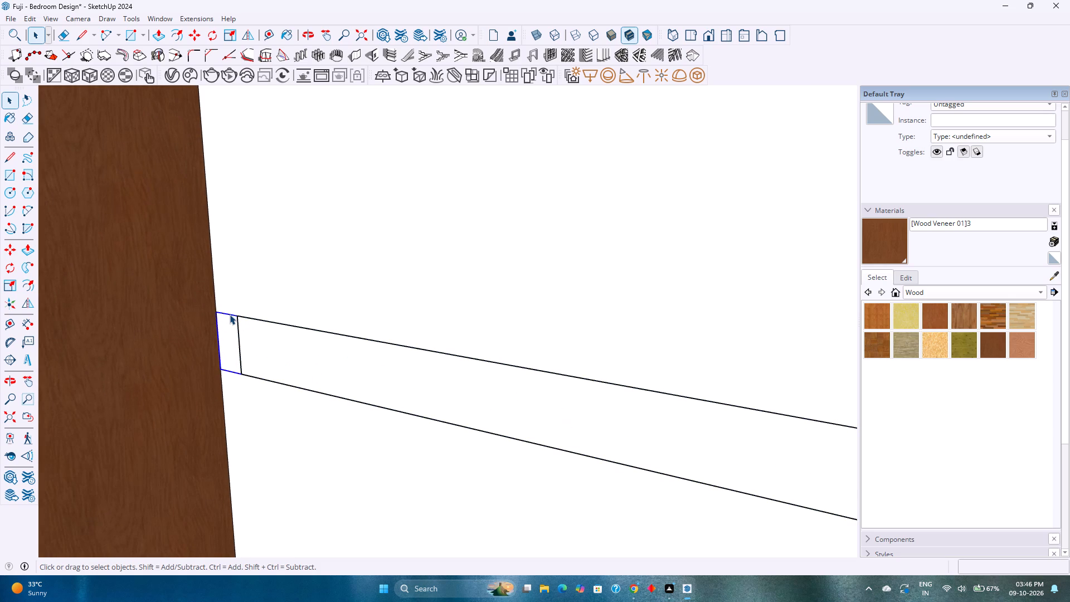
pyautogui.press('Delete')
# Open the remaining strip group and try Granite Brown on its face, settling on Stone Vein Gray from the Stone materials.
pyautogui.scroll(-11, 279, 358)
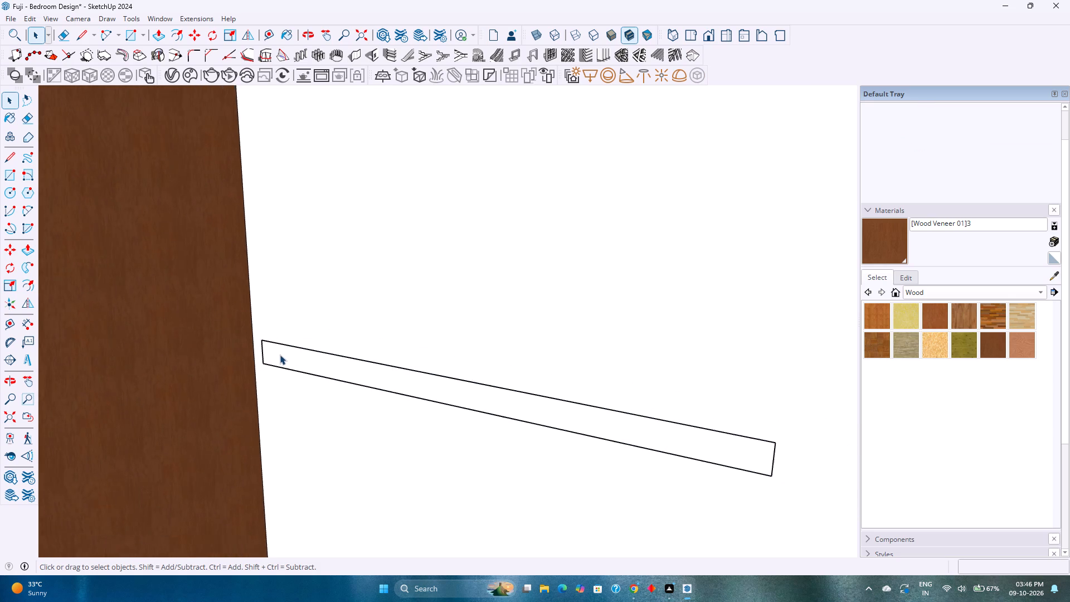
pyautogui.keyDown('shift'); pyautogui.moveTo(289, 355); pyautogui.dragTo(174, 325, button='middle'); pyautogui.keyUp('shift')
pyautogui.scroll(-2, 203, 325)
pyautogui.doubleClick(285, 347)
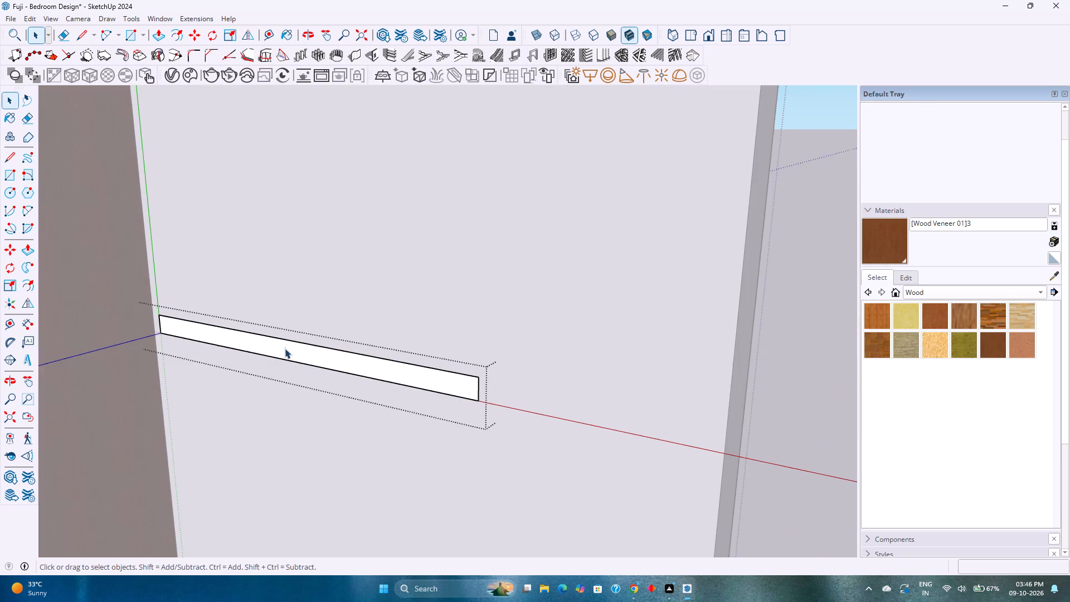
pyautogui.scroll(2, 285, 353)
pyautogui.moveTo(285, 353); pyautogui.dragTo(352, 365, button='middle')
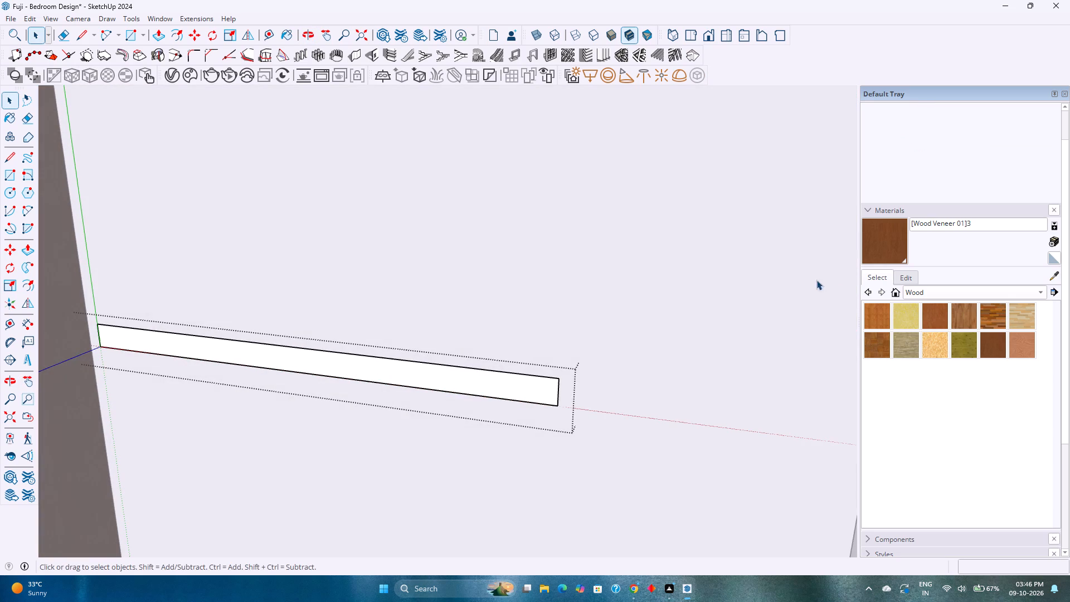
pyautogui.click(931, 295)
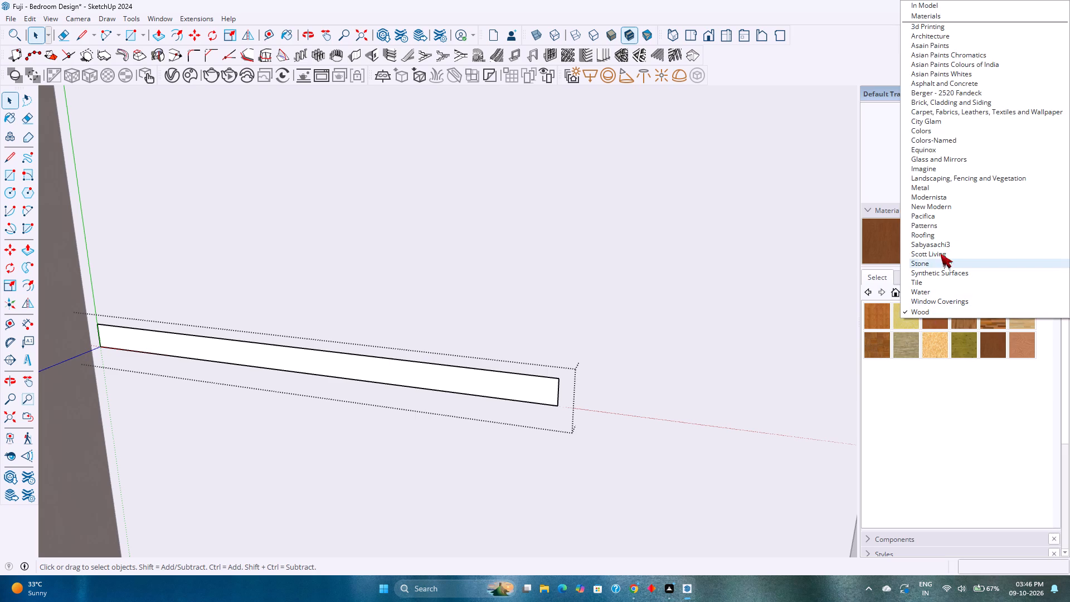
pyautogui.click(939, 265)
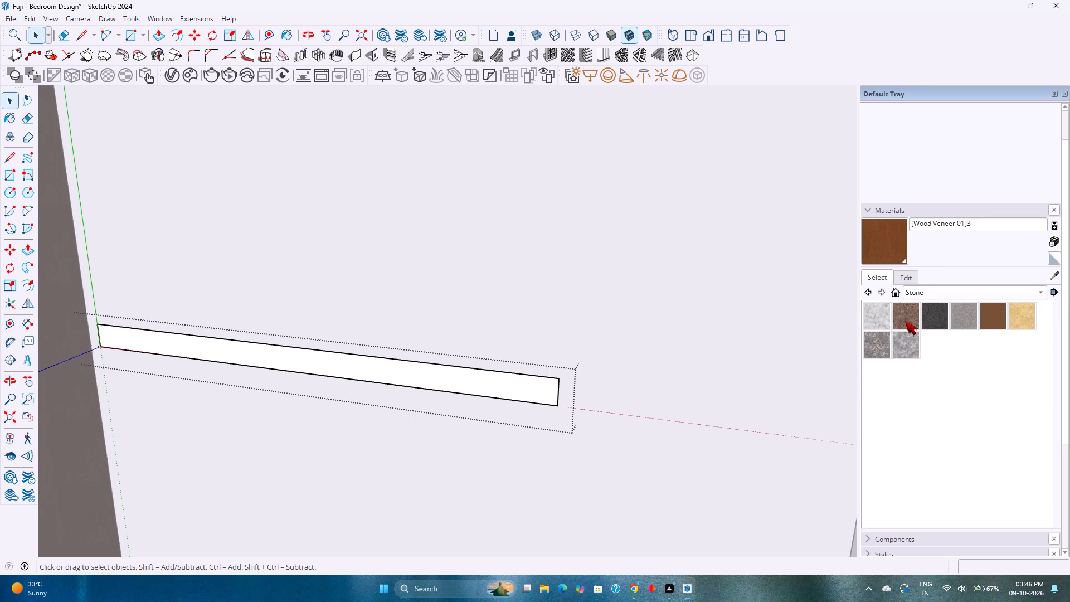
pyautogui.click(905, 321)
pyautogui.click(500, 390)
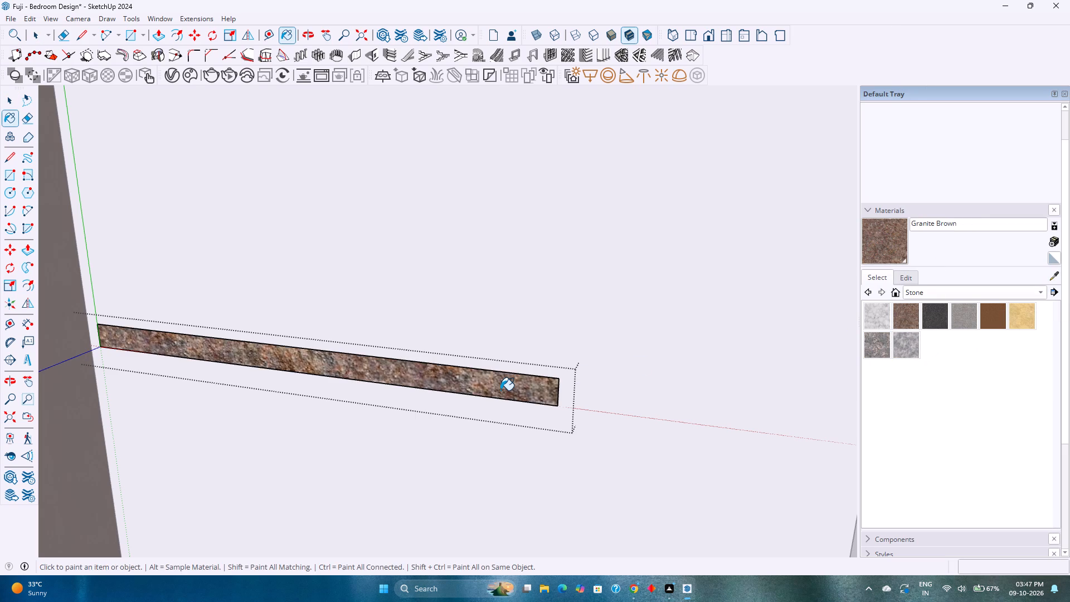
pyautogui.click(882, 351)
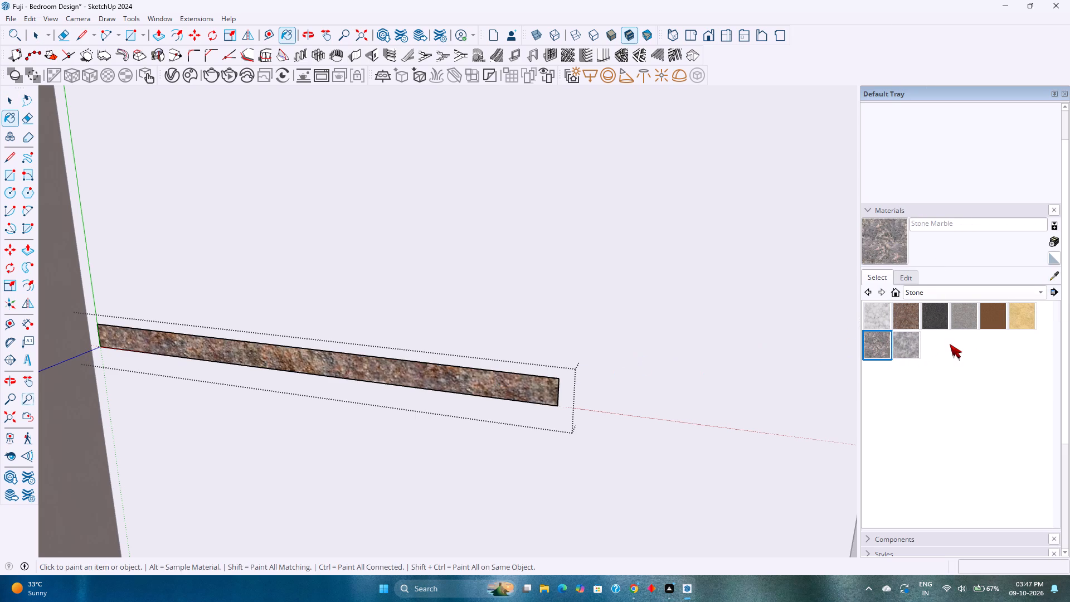
pyautogui.click(907, 347)
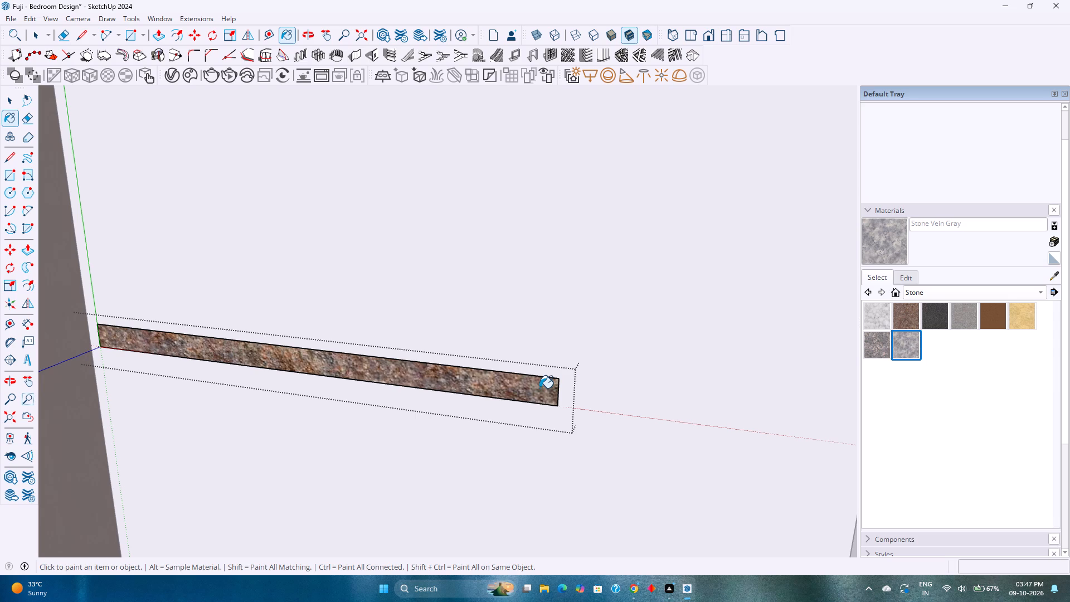
pyautogui.click(539, 388)
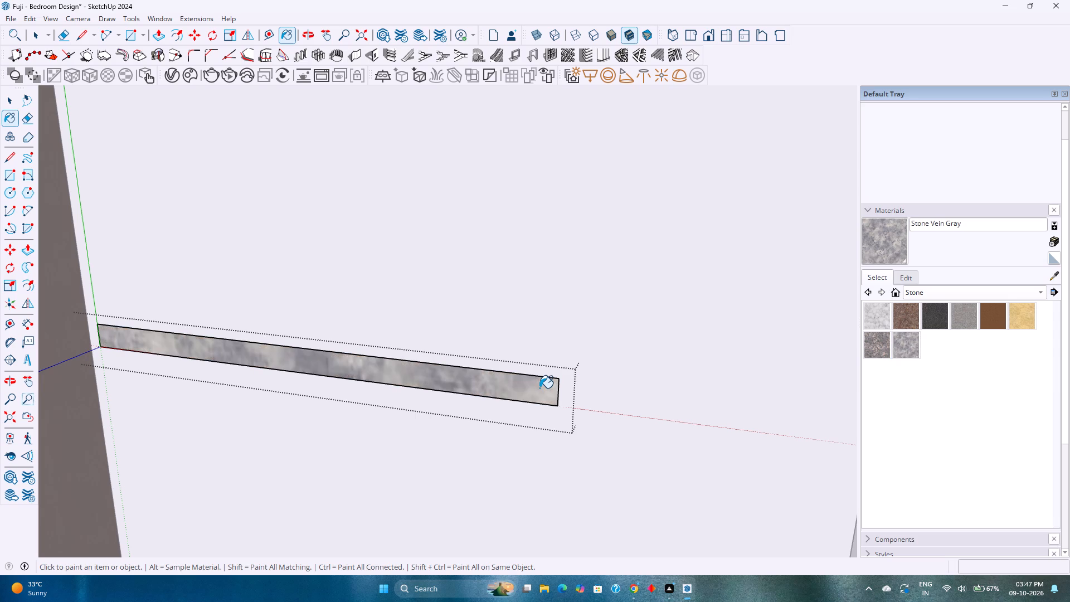
# Extrude the stone strip 1' 8 3/4" out from the wall, up to the front edge of the wardrobe's side panel.
pyautogui.press('p')
pyautogui.click(536, 390)
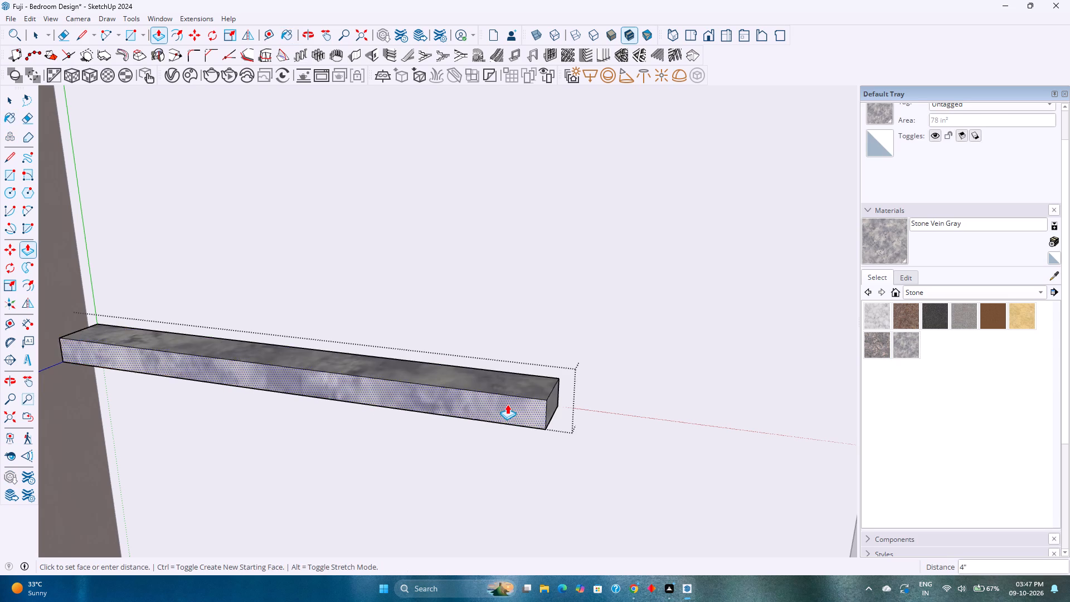
pyautogui.scroll(-6, 507, 404)
pyautogui.moveTo(507, 404); pyautogui.dragTo(501, 409, button='middle')
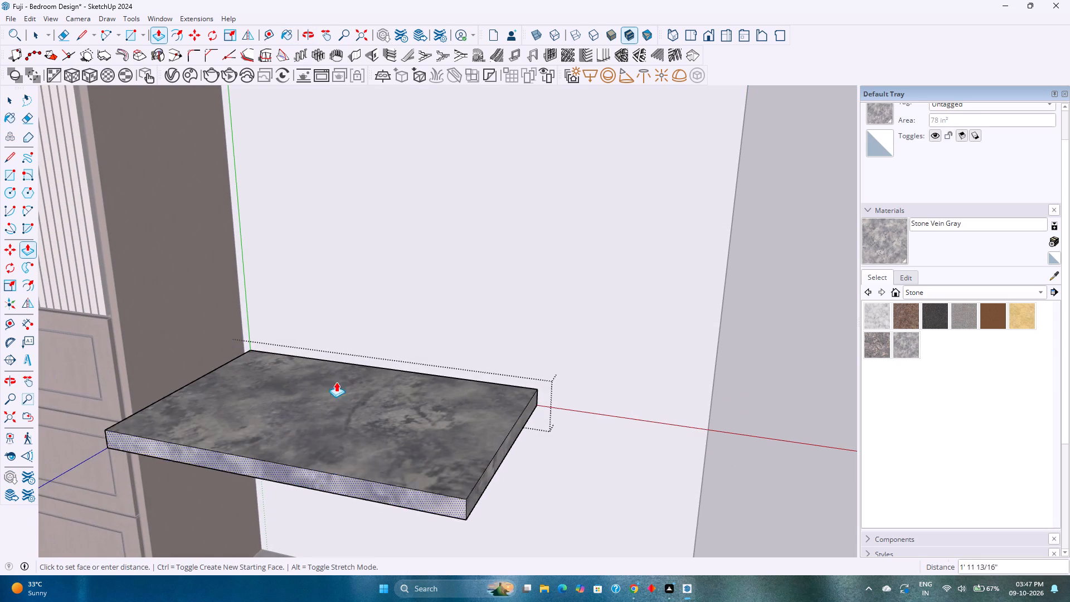
pyautogui.click(118, 314)
pyautogui.moveTo(139, 339); pyautogui.dragTo(227, 344, button='middle')
pyautogui.press('space')
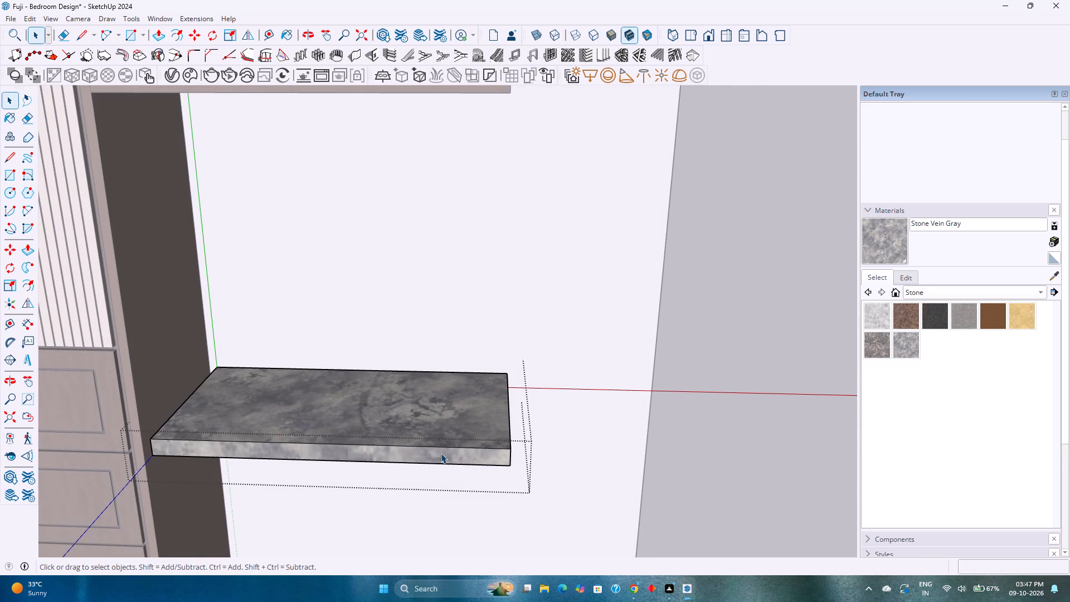
# Draw a half-round arc with a 1" bulge on the slab's 2" vertical edge at its free end against the wall.
pyautogui.scroll(4, 448, 457)
pyautogui.moveTo(507, 455); pyautogui.dragTo(278, 391, button='middle')
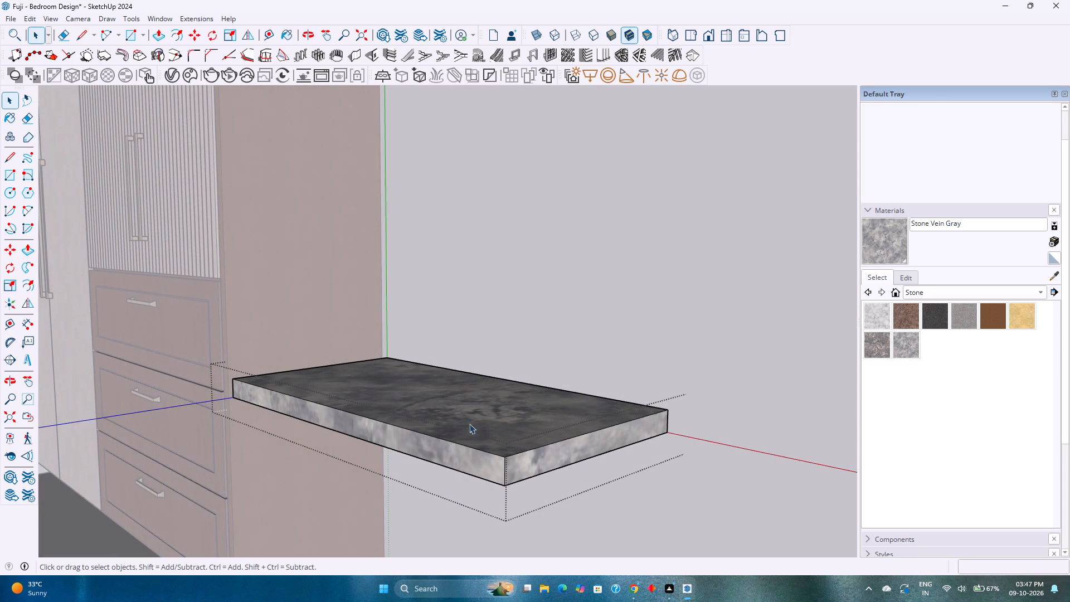
pyautogui.click(470, 419)
pyautogui.scroll(4, 662, 418)
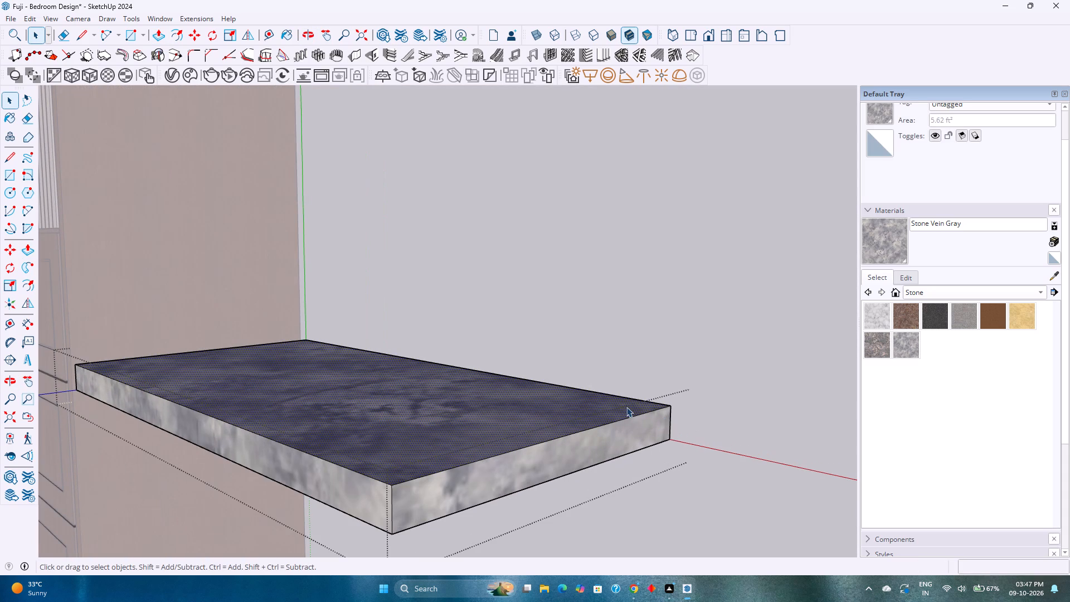
pyautogui.press('a')
pyautogui.click(673, 410)
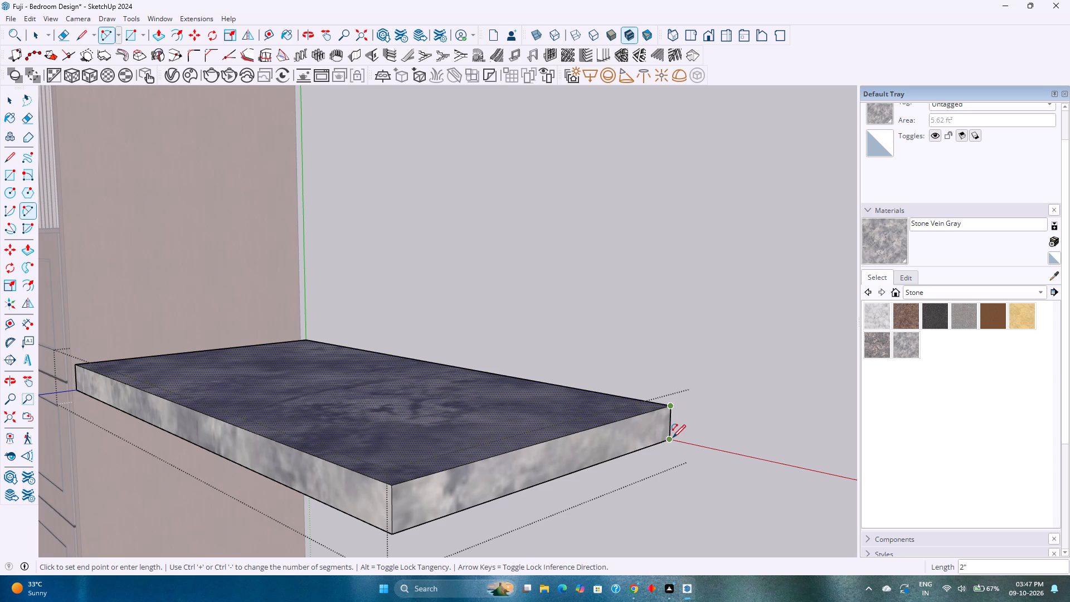
pyautogui.click(673, 438)
pyautogui.click(687, 433)
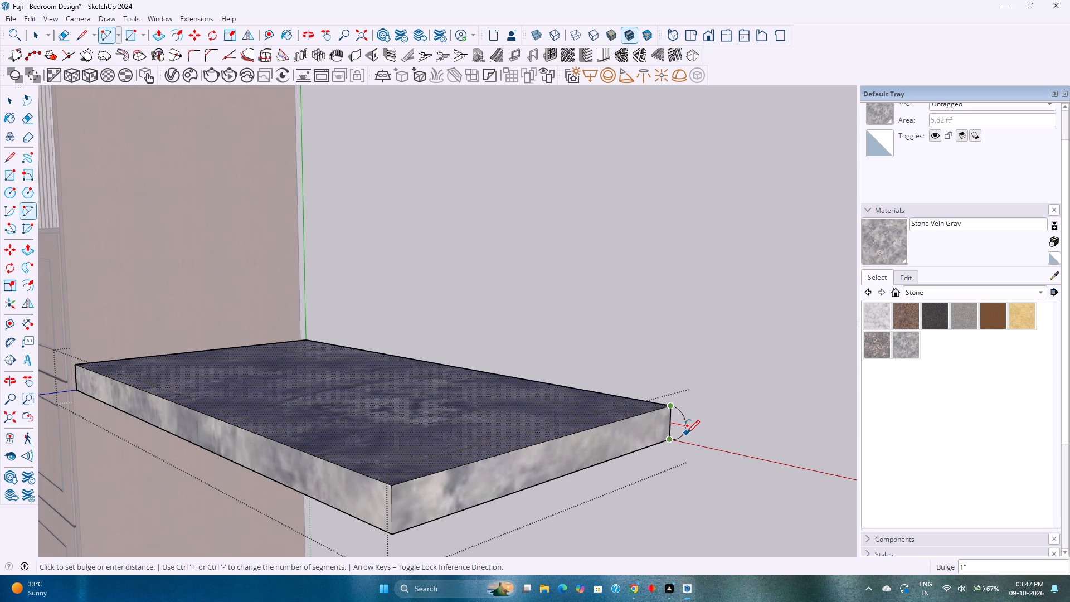
pyautogui.press('space')
# Paint the half-round profile face with Stone Vein Gray.
pyautogui.click(675, 423)
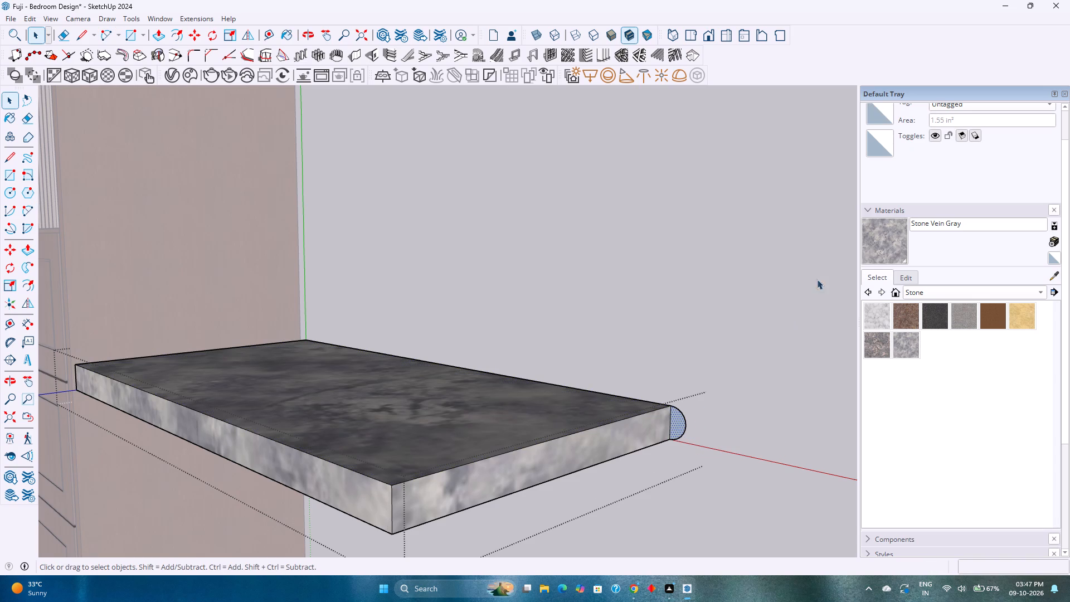
pyautogui.click(888, 252)
pyautogui.click(677, 423)
pyautogui.press('space')
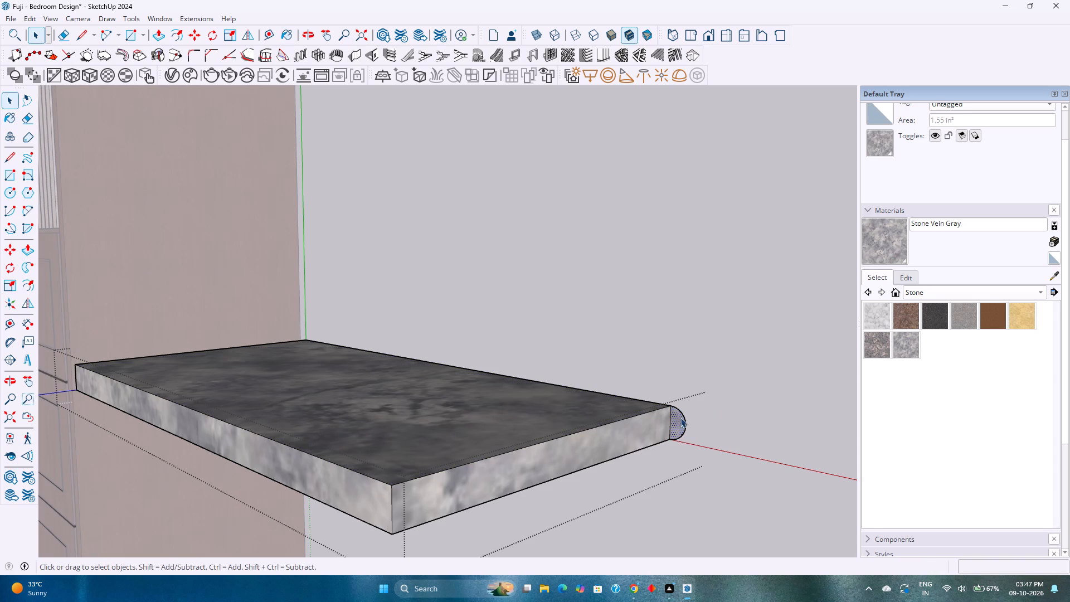
# Smooth the profile's arc by trying 35 segments, settling on 60.
pyautogui.click(684, 417)
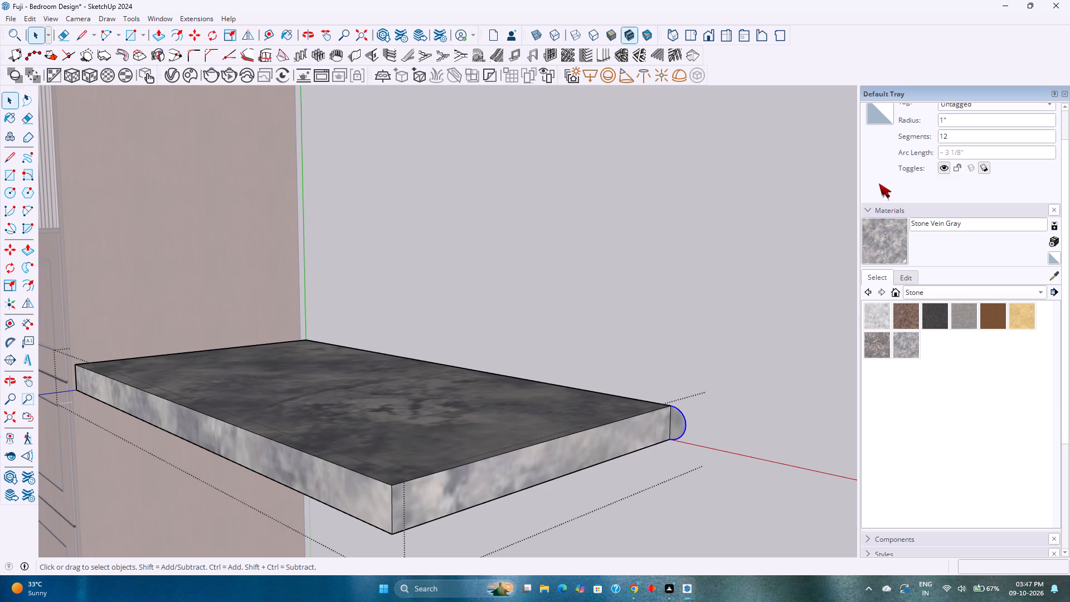
pyautogui.doubleClick(959, 143)
pyautogui.press('3')
pyautogui.press('5')
pyautogui.press('Return')
pyautogui.press('BackSpace')
pyautogui.press('BackSpace')
pyautogui.press('BackSpace')
pyautogui.press('6')
pyautogui.press('0')
pyautogui.press('Return')
# Run Follow Me with the half-round profile along the slab's wardrobe-side, front and free-end top edges.
pyautogui.doubleClick(589, 416)
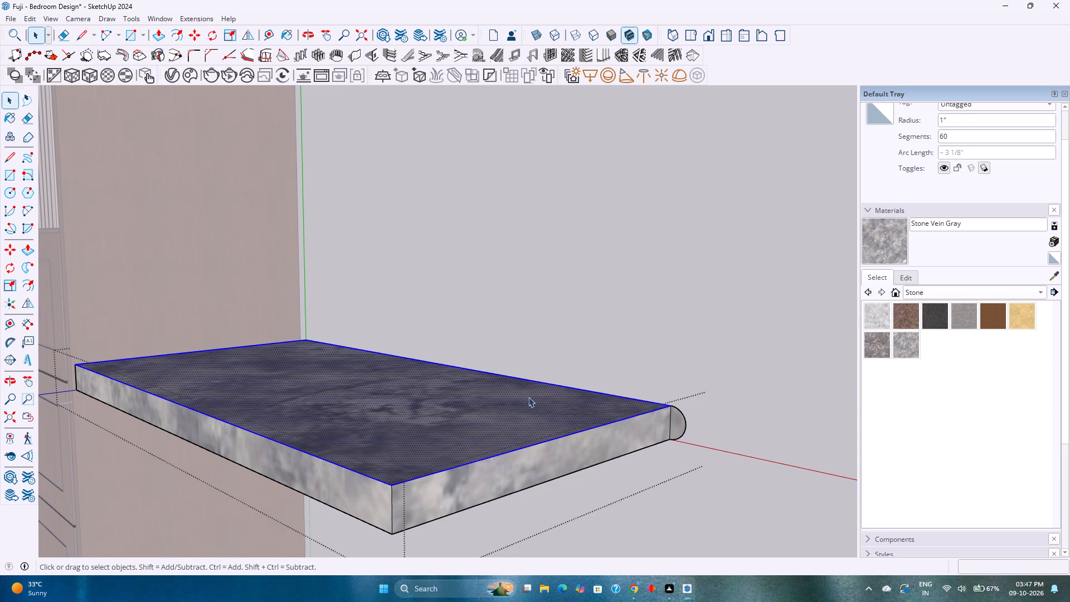
pyautogui.moveTo(446, 320); pyautogui.dragTo(456, 341, button='middle')
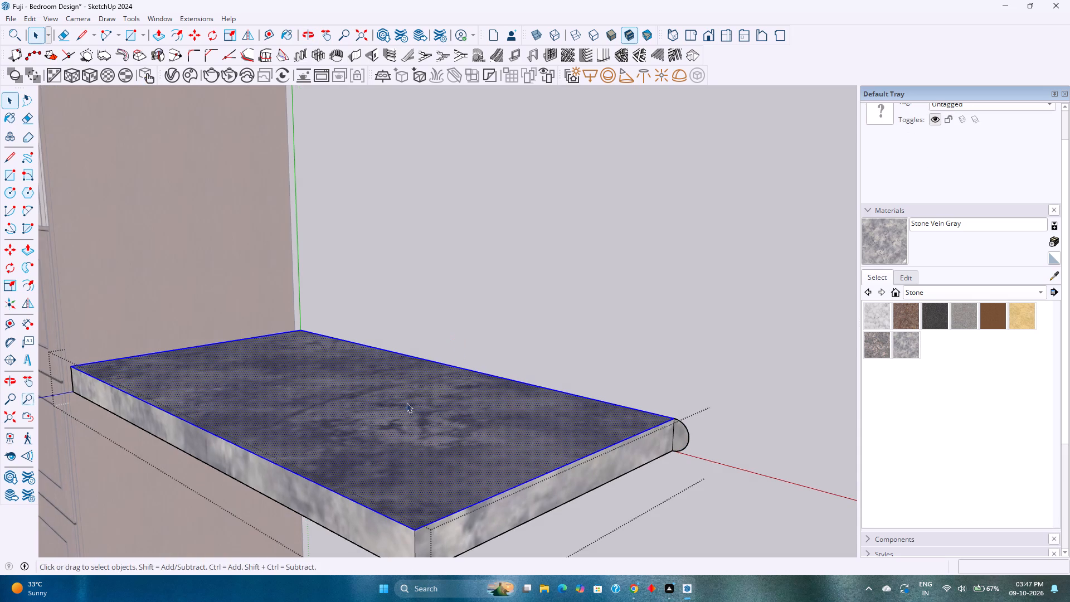
pyautogui.click(350, 415)
pyautogui.click(253, 339)
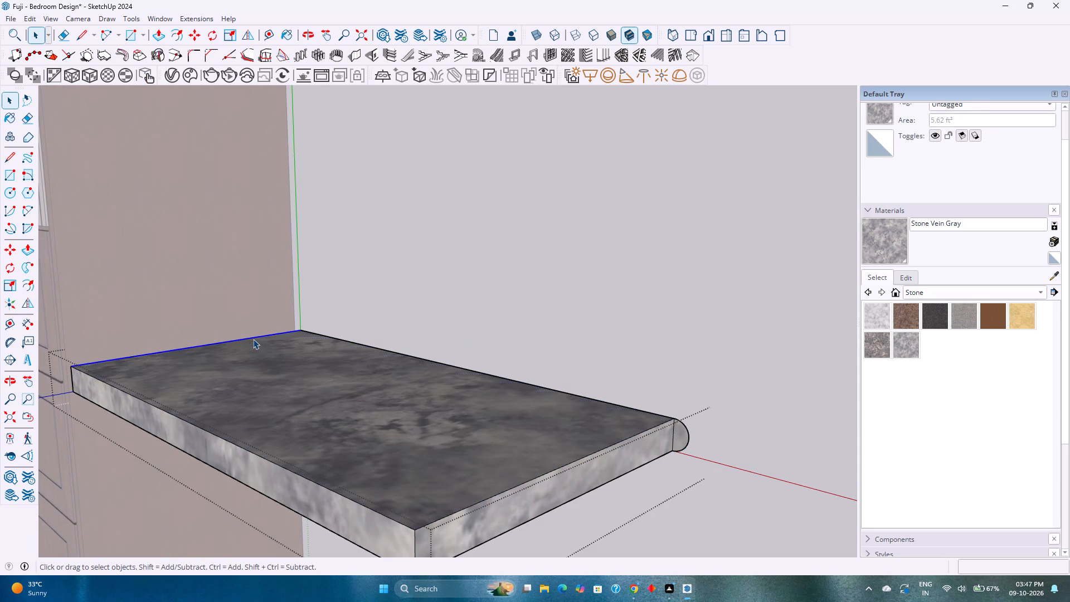
pyautogui.keyDown('ctrl'); pyautogui.click(181, 419); pyautogui.keyUp('ctrl')
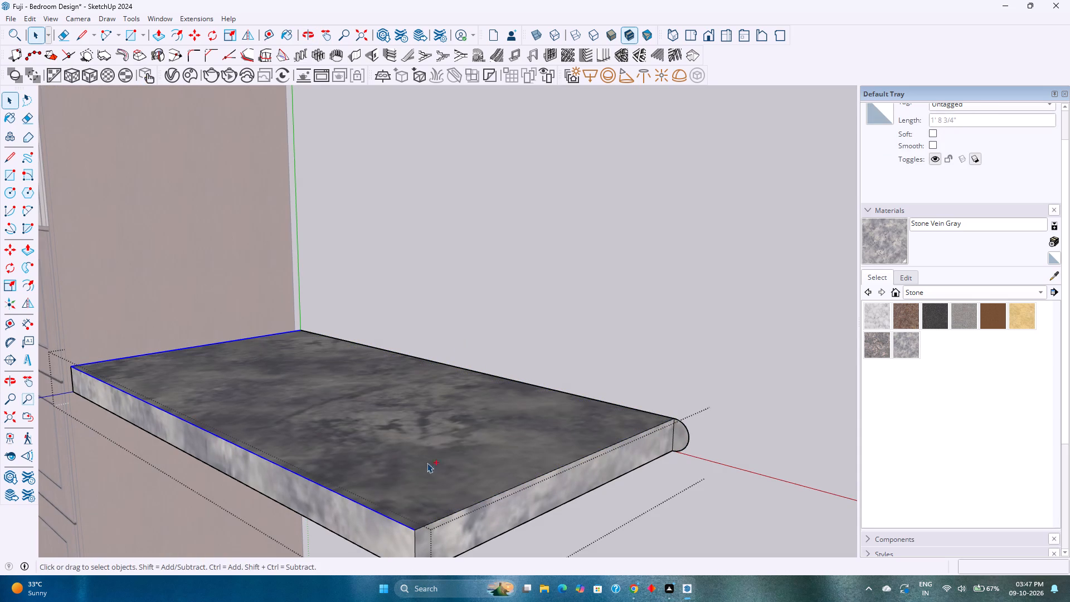
pyautogui.keyDown('ctrl'); pyautogui.click(487, 497); pyautogui.keyUp('ctrl')
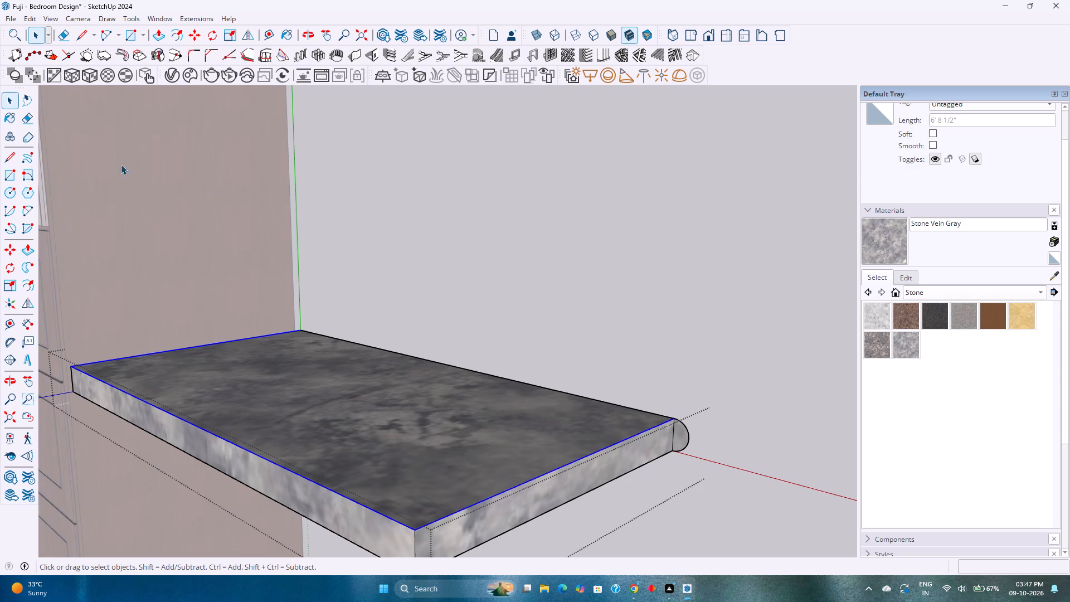
pyautogui.click(22, 267)
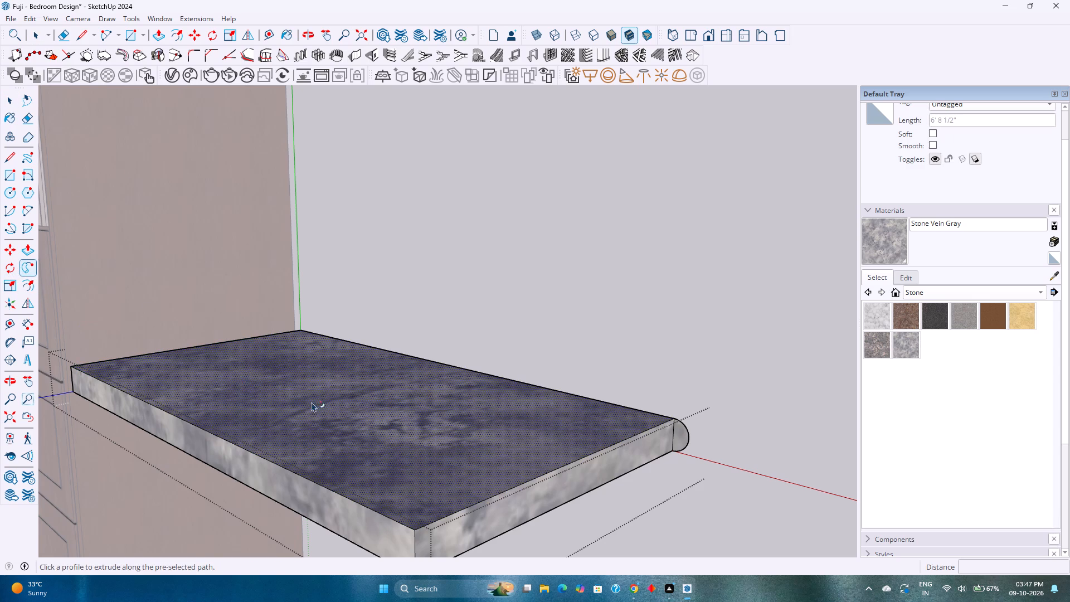
pyautogui.click(679, 439)
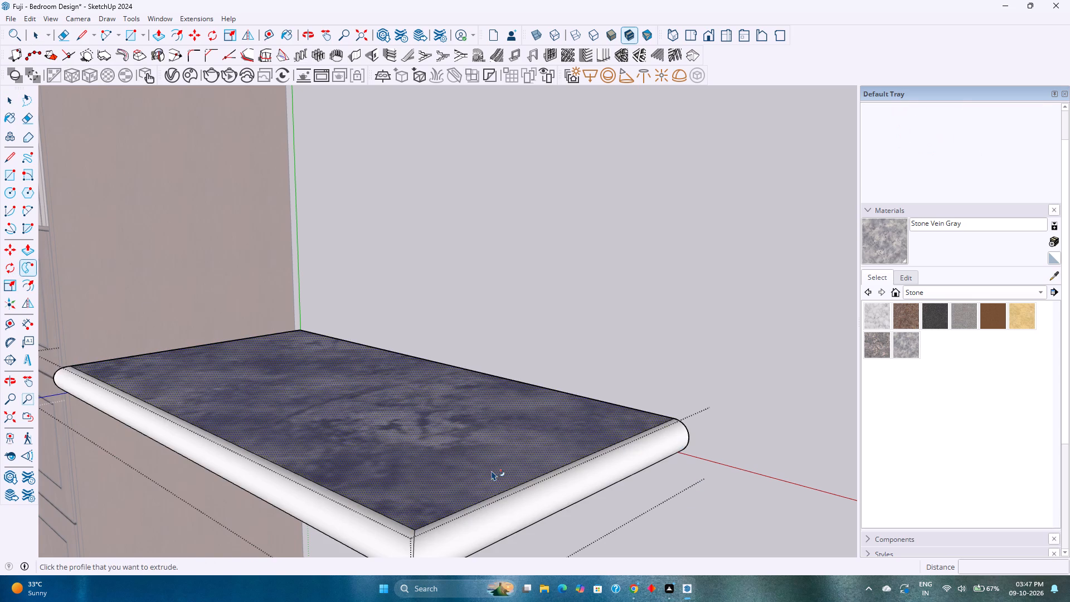
# Paint the slab's rounded free-end and front edges with Stone Vein Gray.
pyautogui.scroll(-4, 492, 470)
pyautogui.moveTo(478, 478); pyautogui.dragTo(423, 368, button='middle')
pyautogui.moveTo(452, 492); pyautogui.dragTo(446, 416, button='middle')
pyautogui.scroll(3, 492, 541)
pyautogui.moveTo(490, 538); pyautogui.dragTo(521, 502, button='middle')
pyautogui.scroll(-4, 521, 491)
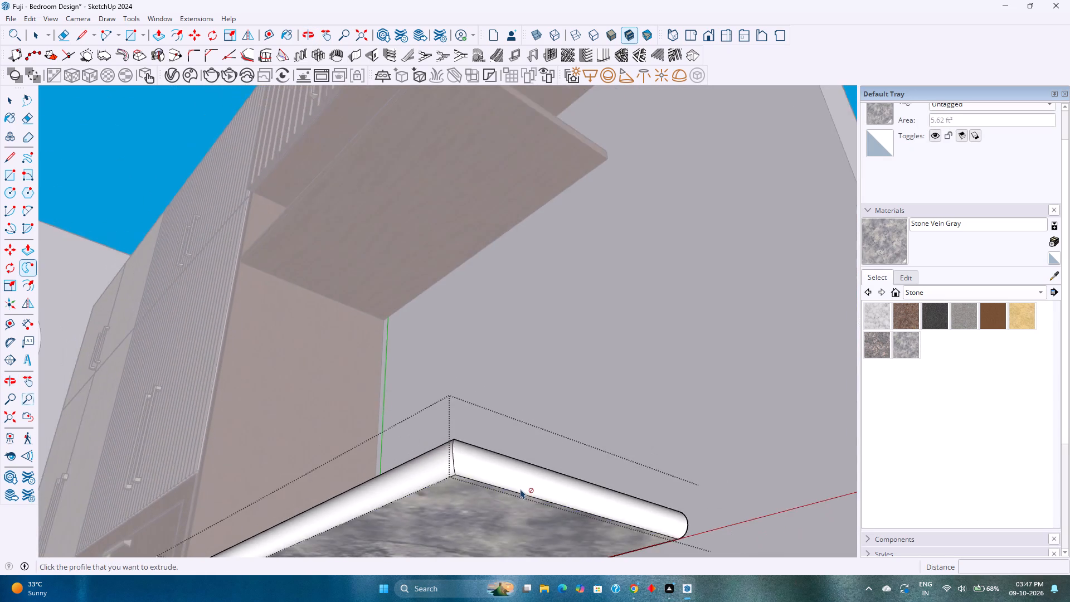
pyautogui.scroll(-4, 521, 489)
pyautogui.moveTo(539, 439); pyautogui.dragTo(546, 512, button='middle')
pyautogui.click(890, 259)
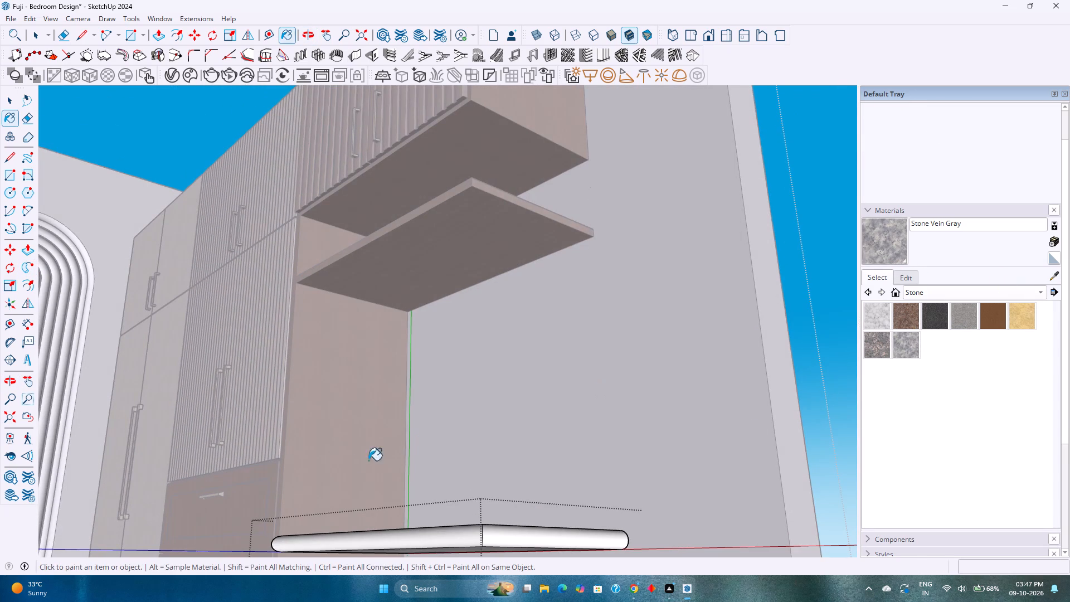
pyautogui.click(507, 540)
pyautogui.moveTo(504, 531); pyautogui.dragTo(557, 580, button='middle')
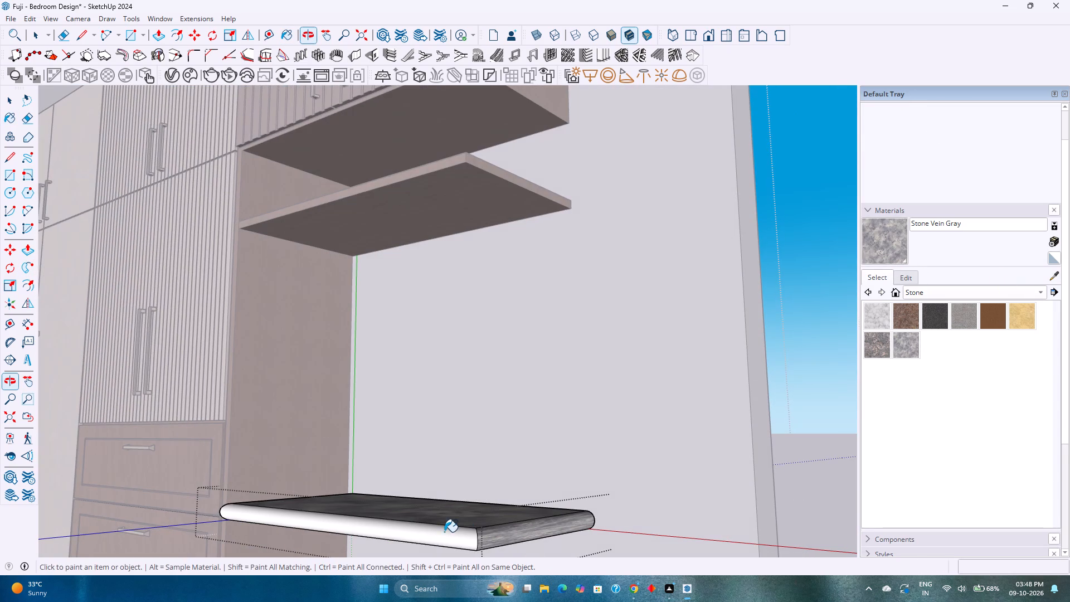
pyautogui.click(441, 536)
# Paint the rounded edge facing the wardrobe's side panel with Stone Vein Gray and close the slab group.
pyautogui.moveTo(453, 518); pyautogui.dragTo(437, 601, button='middle')
pyautogui.scroll(-1, 432, 595)
pyautogui.keyDown('shift'); pyautogui.moveTo(364, 458); pyautogui.dragTo(386, 432, button='middle'); pyautogui.keyUp('shift')
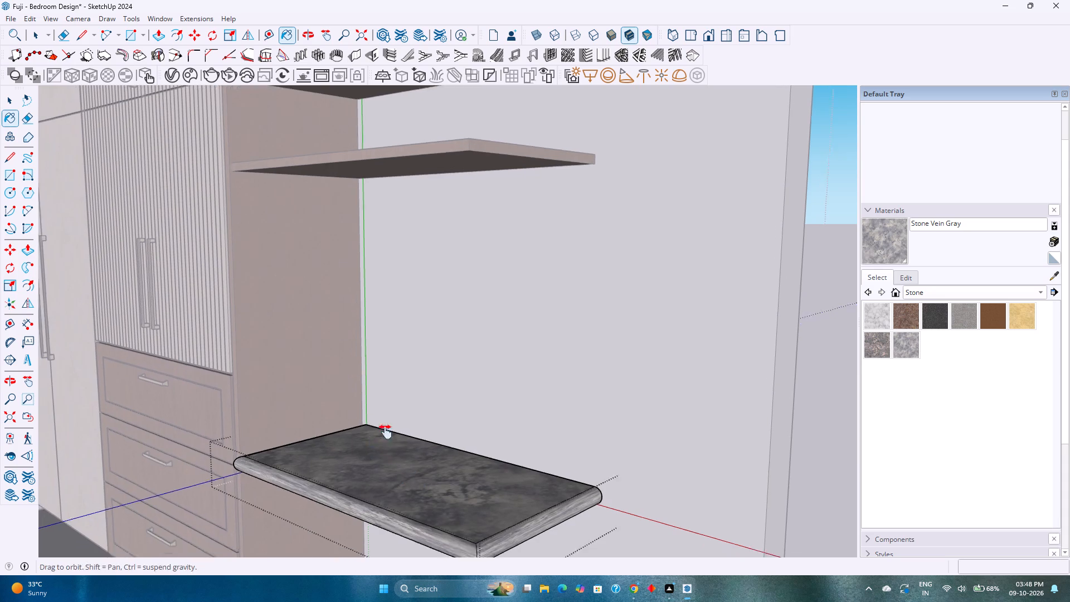
pyautogui.keyDown('shift'); pyautogui.moveTo(386, 432); pyautogui.dragTo(430, 395, button='middle'); pyautogui.keyUp('shift')
pyautogui.moveTo(408, 409); pyautogui.dragTo(587, 436, button='middle')
pyautogui.scroll(11, 672, 438)
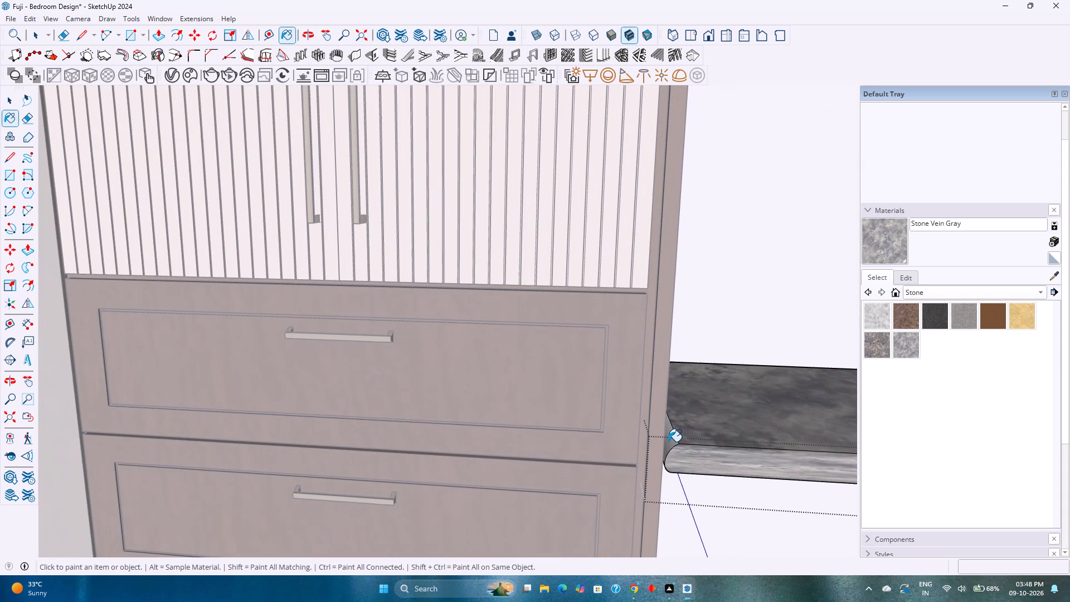
pyautogui.click(668, 441)
pyautogui.keyDown('shift'); pyautogui.moveTo(676, 452); pyautogui.dragTo(447, 459, button='middle'); pyautogui.keyUp('shift')
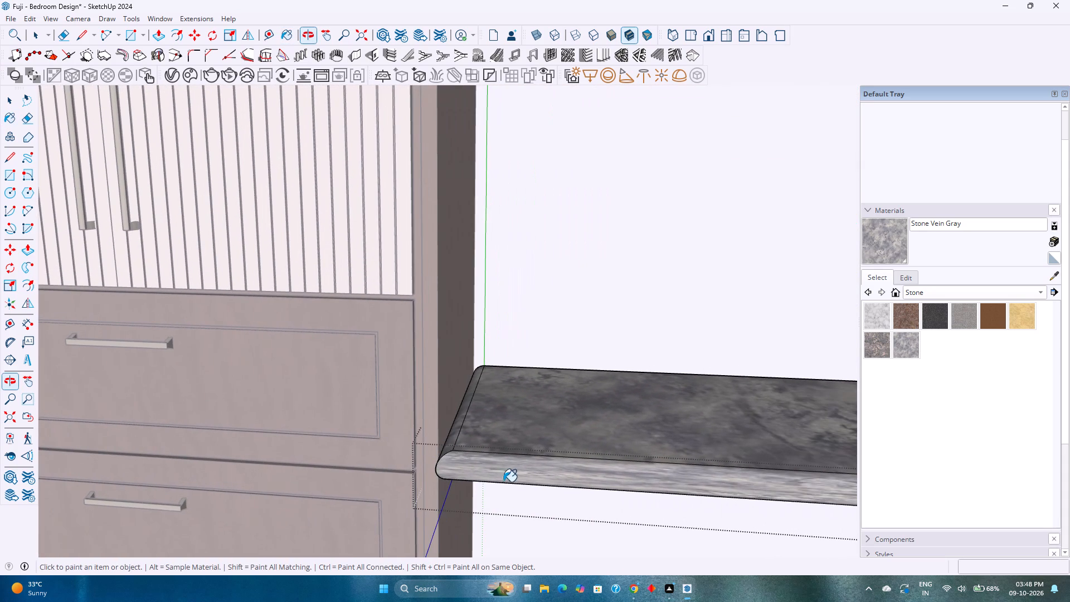
pyautogui.moveTo(495, 474); pyautogui.dragTo(481, 455, button='middle')
pyautogui.press('space')
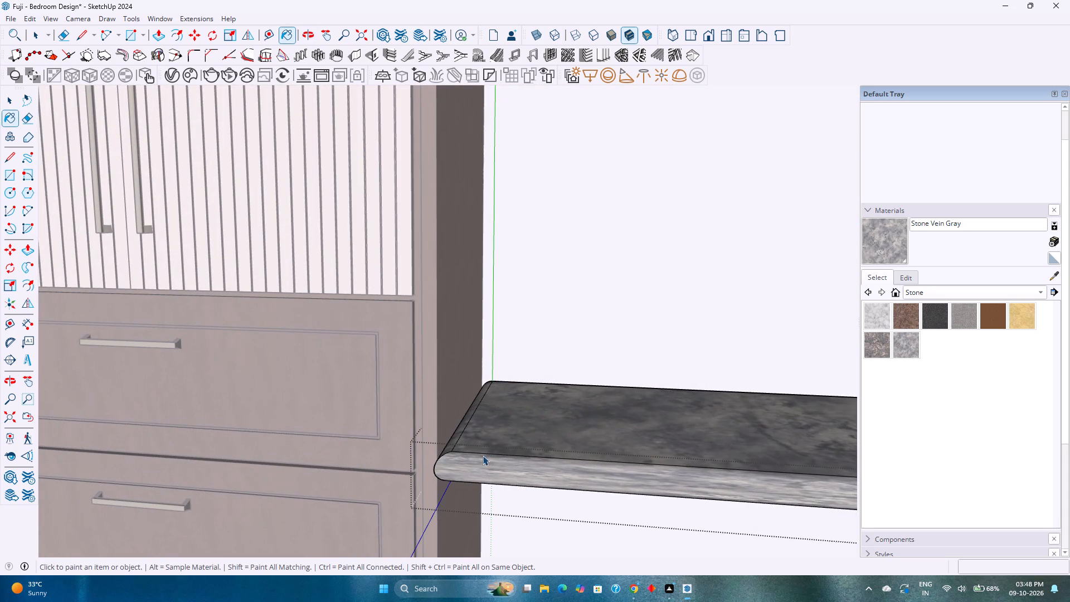
pyautogui.scroll(-2, 485, 456)
pyautogui.moveTo(485, 456); pyautogui.dragTo(265, 527, button='middle')
pyautogui.moveTo(494, 460); pyautogui.dragTo(542, 534, button='middle')
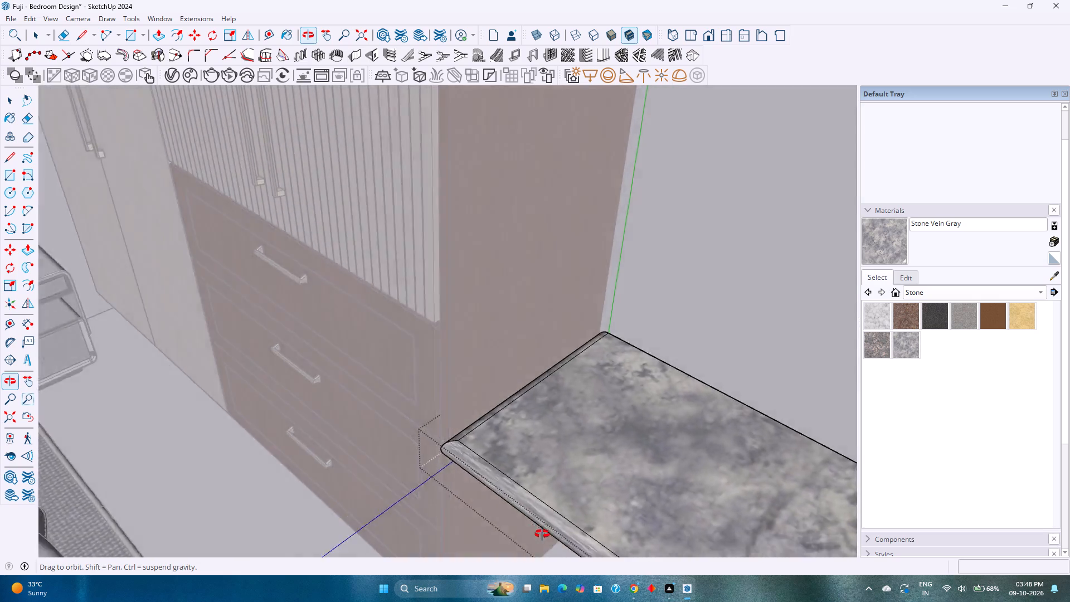
pyautogui.moveTo(542, 534); pyautogui.dragTo(716, 547, button='middle')
pyautogui.press('Escape')
# Place a guide line on the slab's underside, 1" inward from its free-end edge.
pyautogui.moveTo(594, 495); pyautogui.dragTo(500, 430, button='middle')
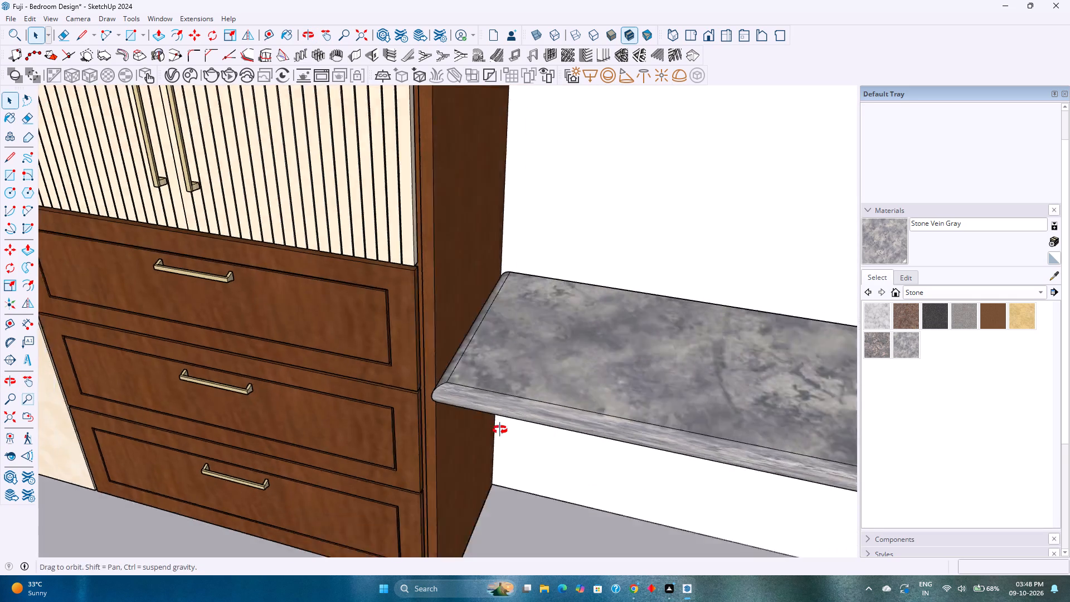
pyautogui.moveTo(500, 430); pyautogui.dragTo(455, 403, button='middle')
pyautogui.scroll(-5, 454, 401)
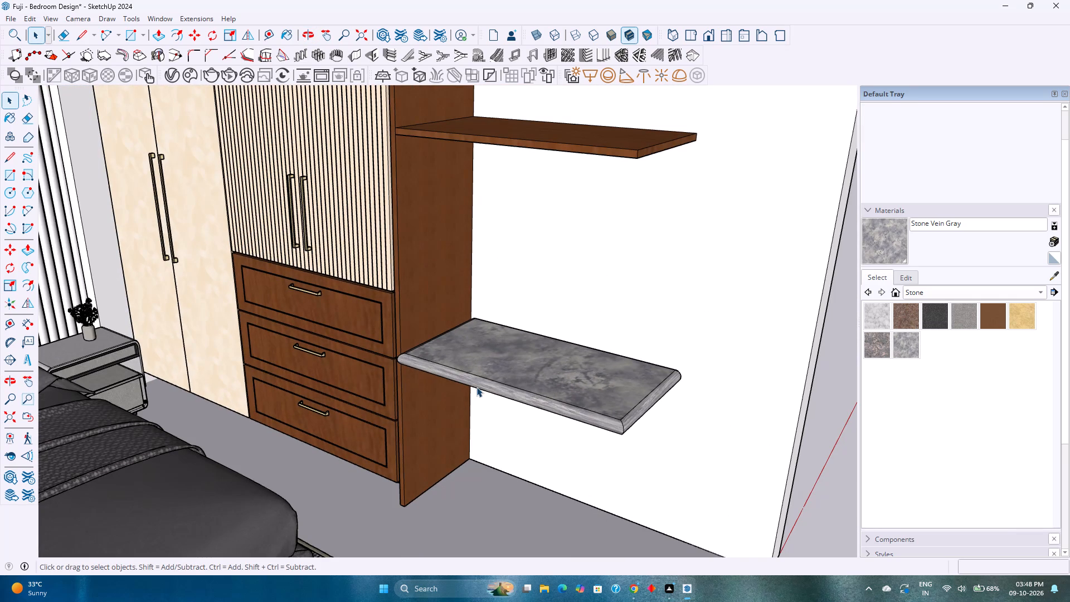
pyautogui.moveTo(518, 422); pyautogui.dragTo(585, 294, button='middle')
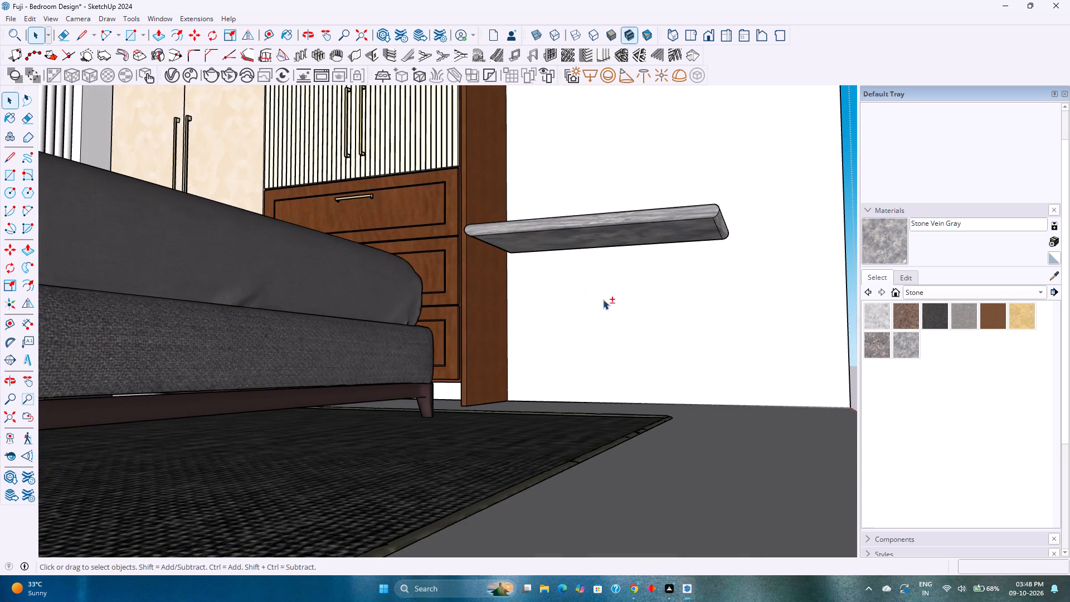
pyautogui.keyDown('shift'); pyautogui.moveTo(605, 299); pyautogui.dragTo(488, 360, button='middle'); pyautogui.keyUp('shift')
pyautogui.moveTo(487, 360); pyautogui.dragTo(509, 342, button='middle')
pyautogui.scroll(11, 580, 280)
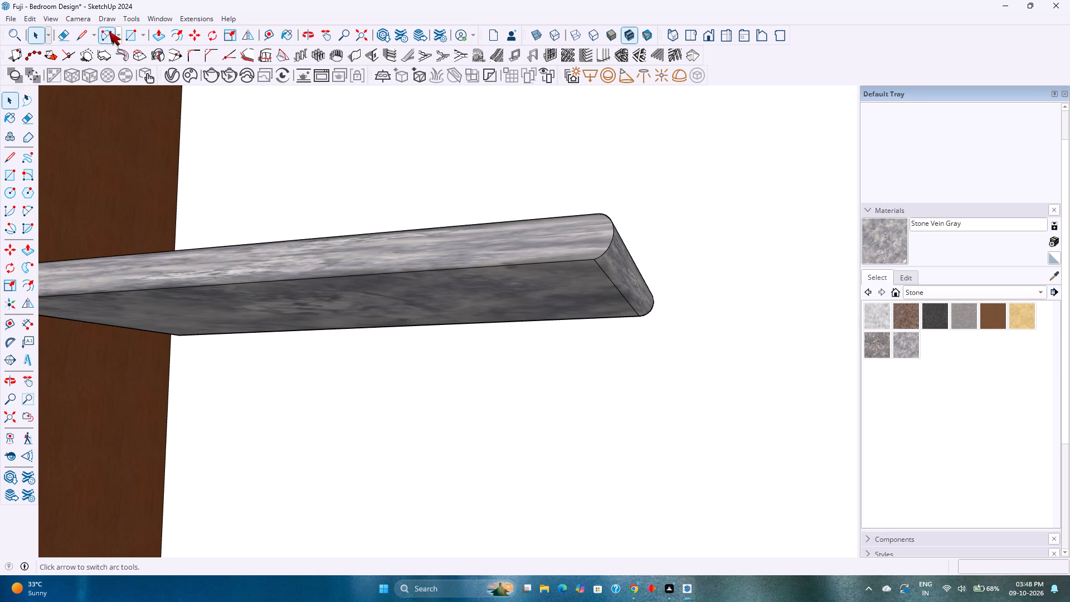
pyautogui.click(268, 31)
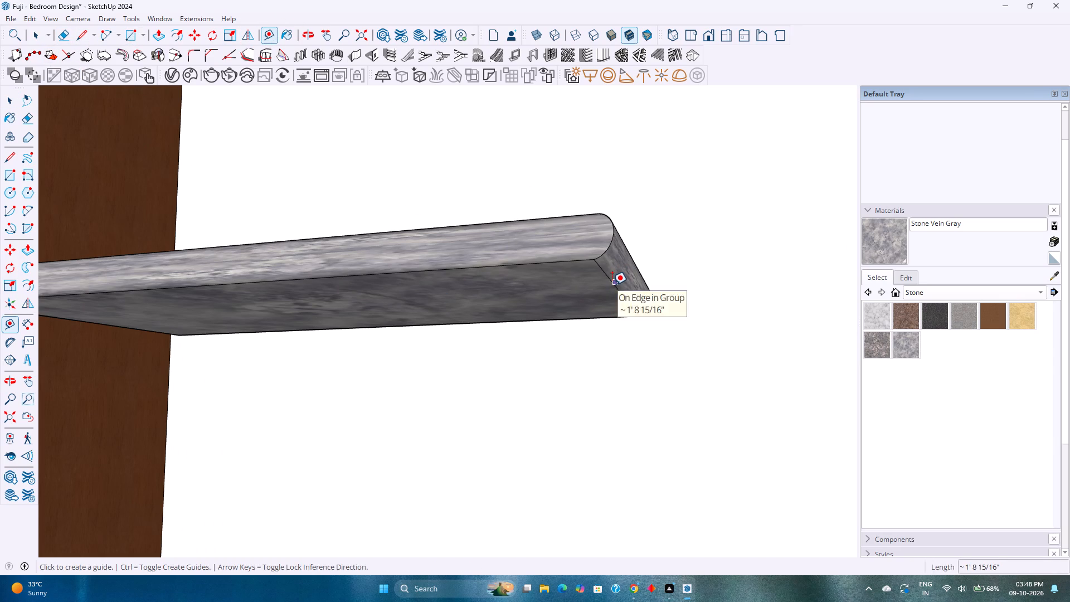
pyautogui.click(612, 284)
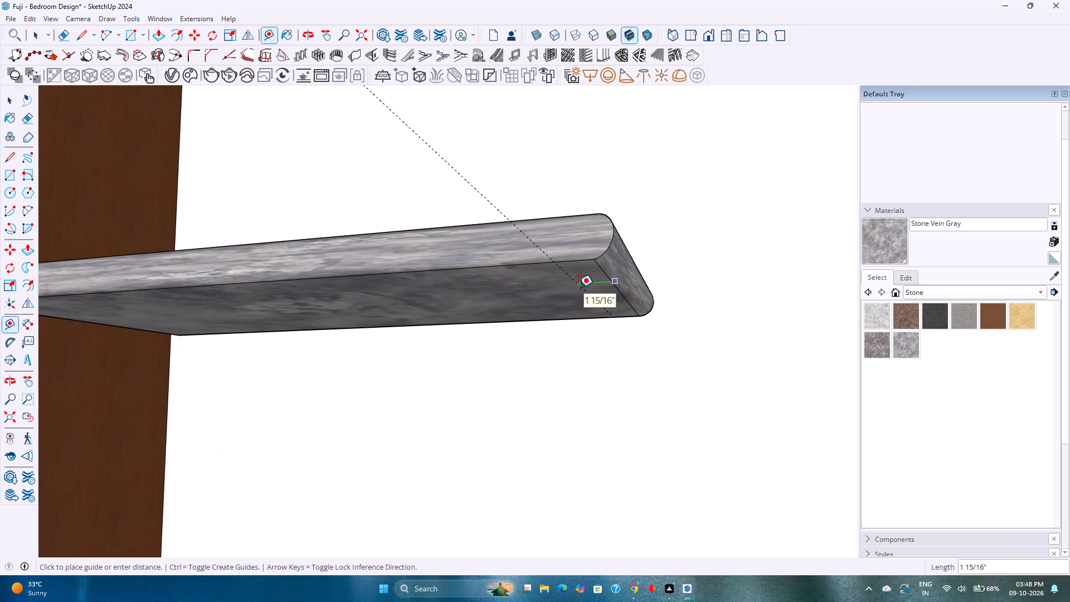
pyautogui.press('1')
pyautogui.press('Return')
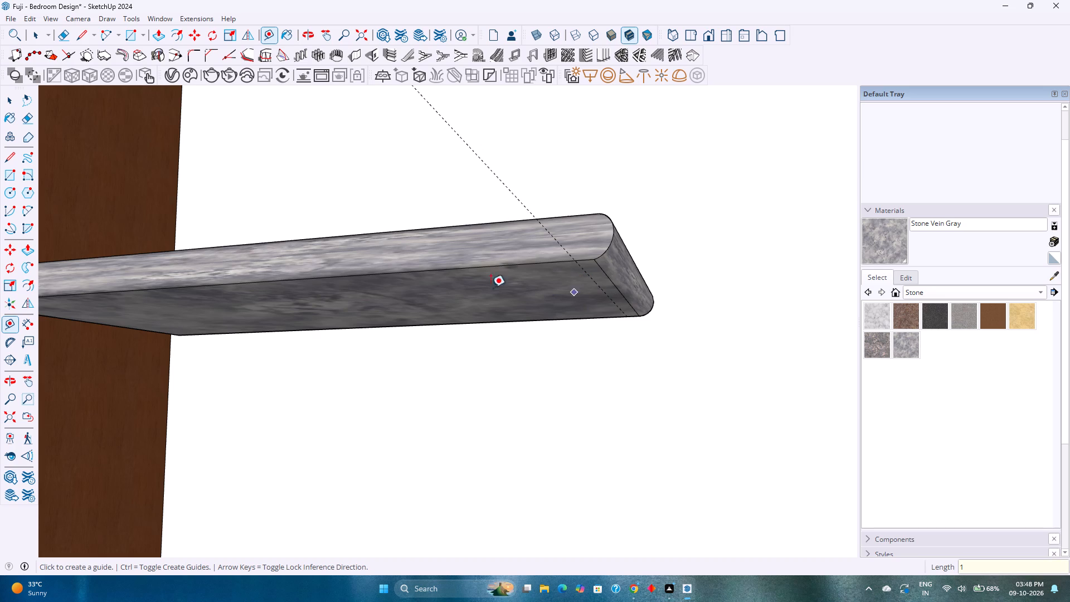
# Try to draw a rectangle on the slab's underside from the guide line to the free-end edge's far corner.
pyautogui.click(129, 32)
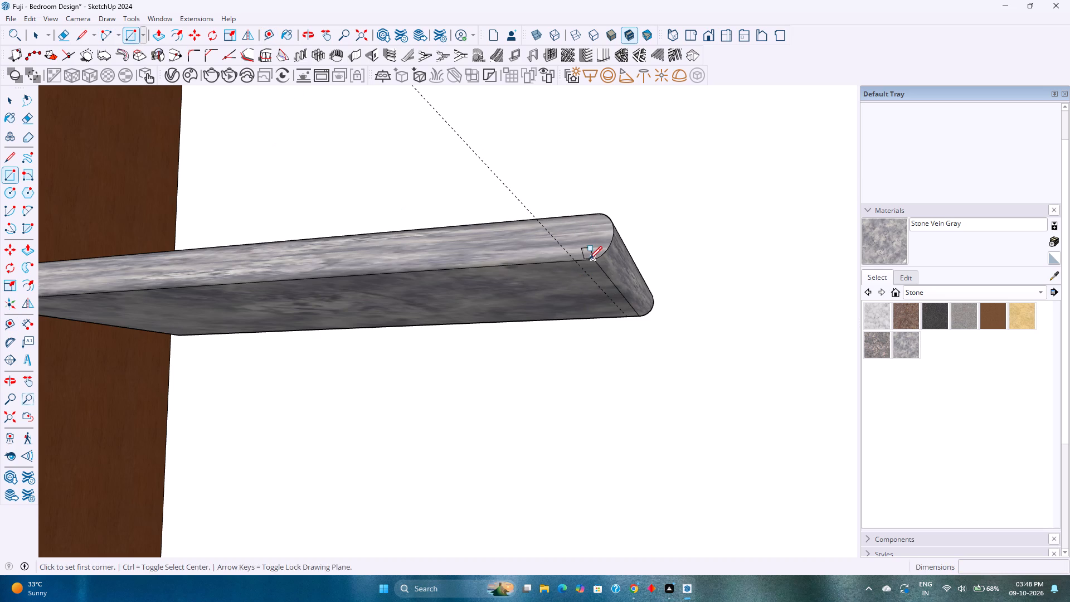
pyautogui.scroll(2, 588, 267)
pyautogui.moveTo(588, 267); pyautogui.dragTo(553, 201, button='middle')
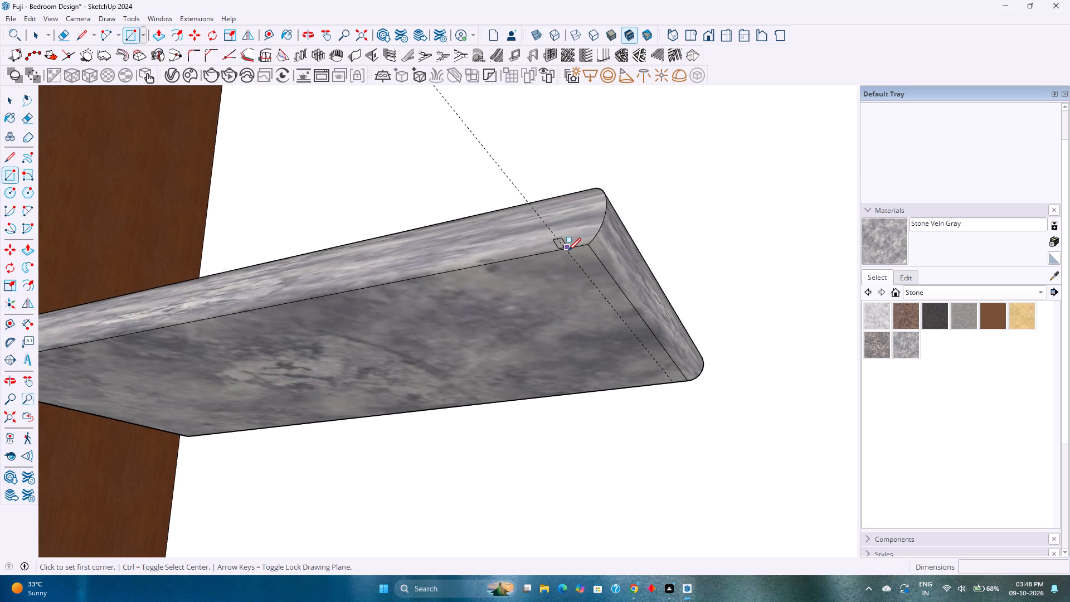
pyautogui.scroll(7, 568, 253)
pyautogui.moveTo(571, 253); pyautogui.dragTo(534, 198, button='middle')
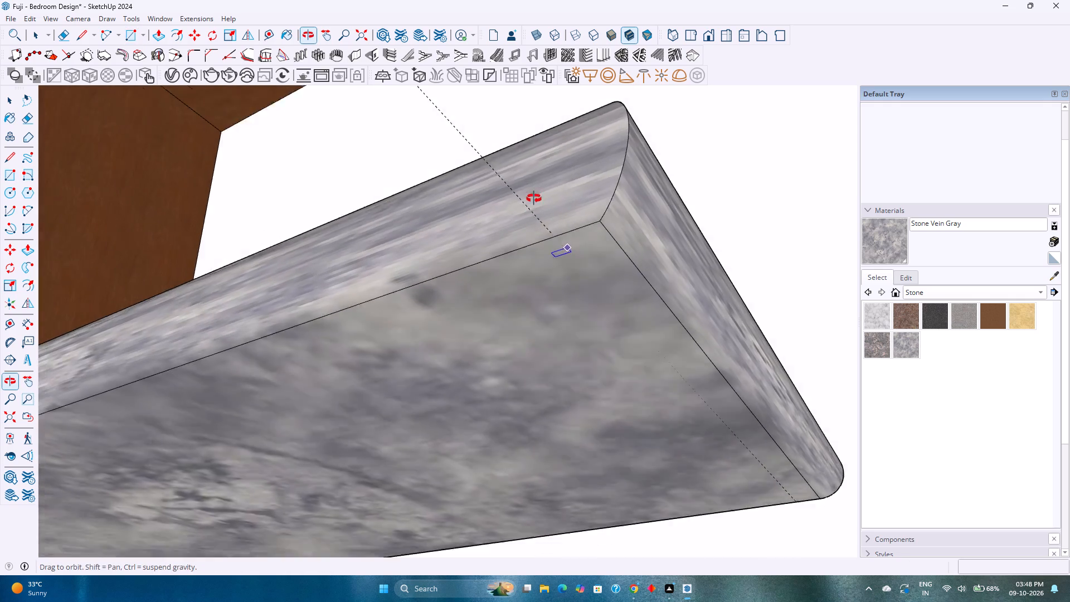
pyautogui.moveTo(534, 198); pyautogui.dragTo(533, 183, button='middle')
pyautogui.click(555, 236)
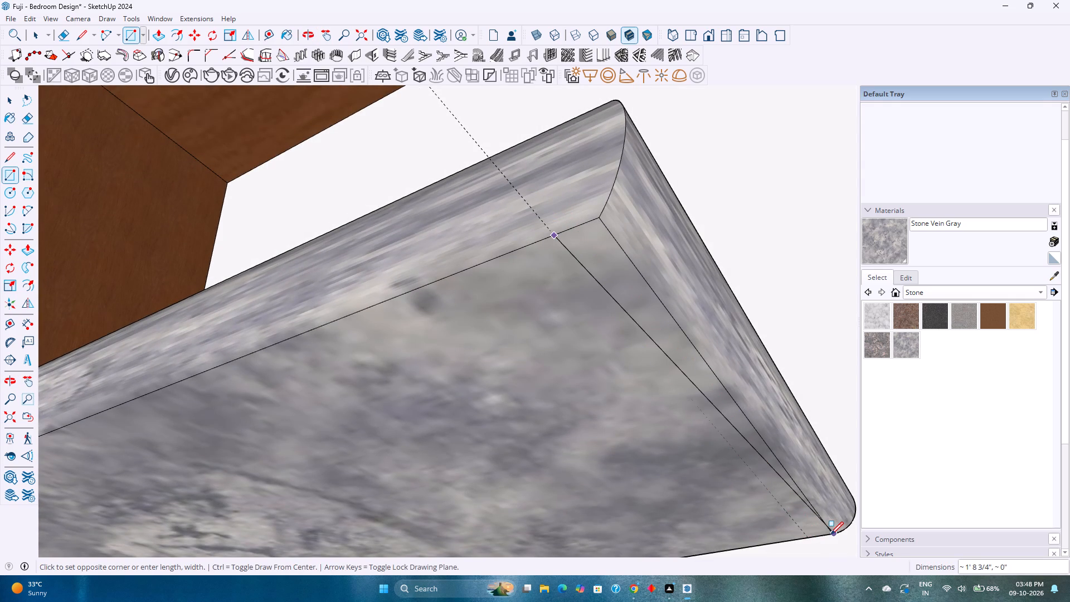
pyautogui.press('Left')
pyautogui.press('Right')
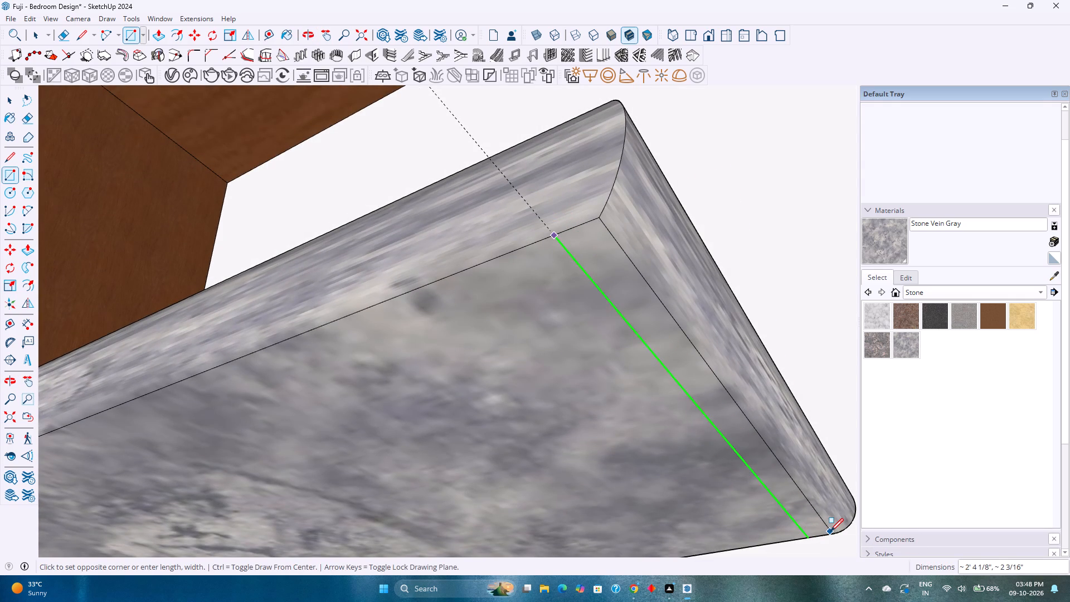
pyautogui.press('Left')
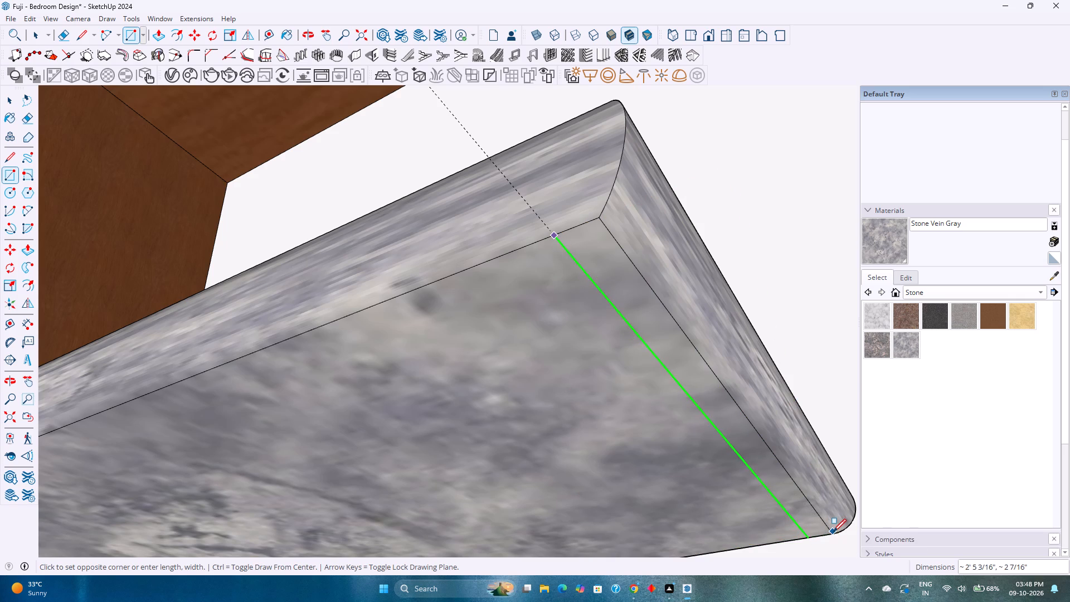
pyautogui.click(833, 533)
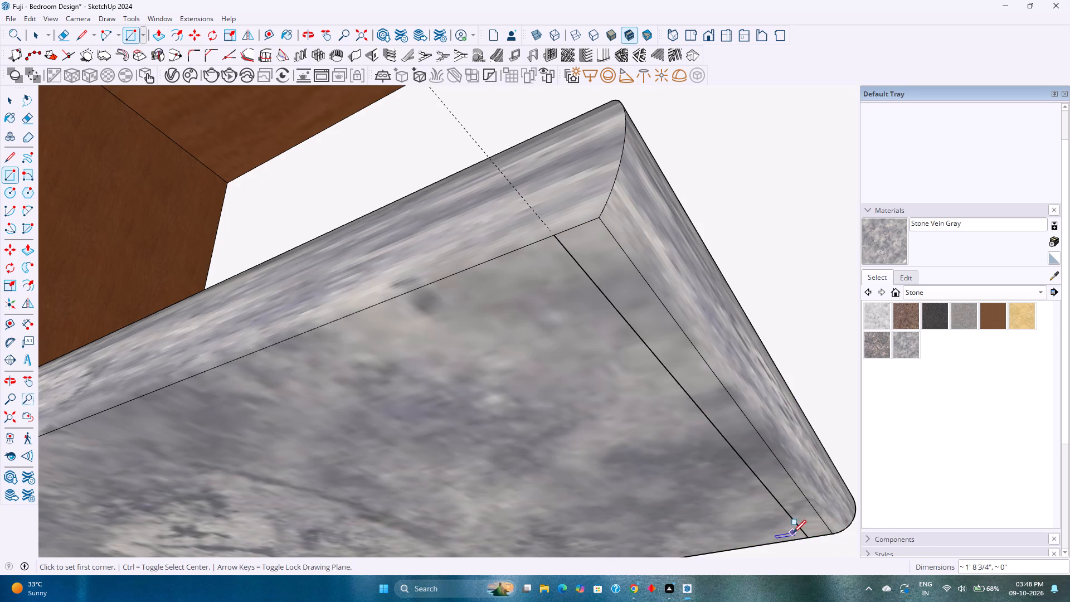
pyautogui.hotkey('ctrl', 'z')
# Draw a rectangle 1' 8 3/4" by about 13/16" on the slab's underside, along the free-end edge up to the guide line.
pyautogui.moveTo(751, 487); pyautogui.dragTo(786, 538, button='middle')
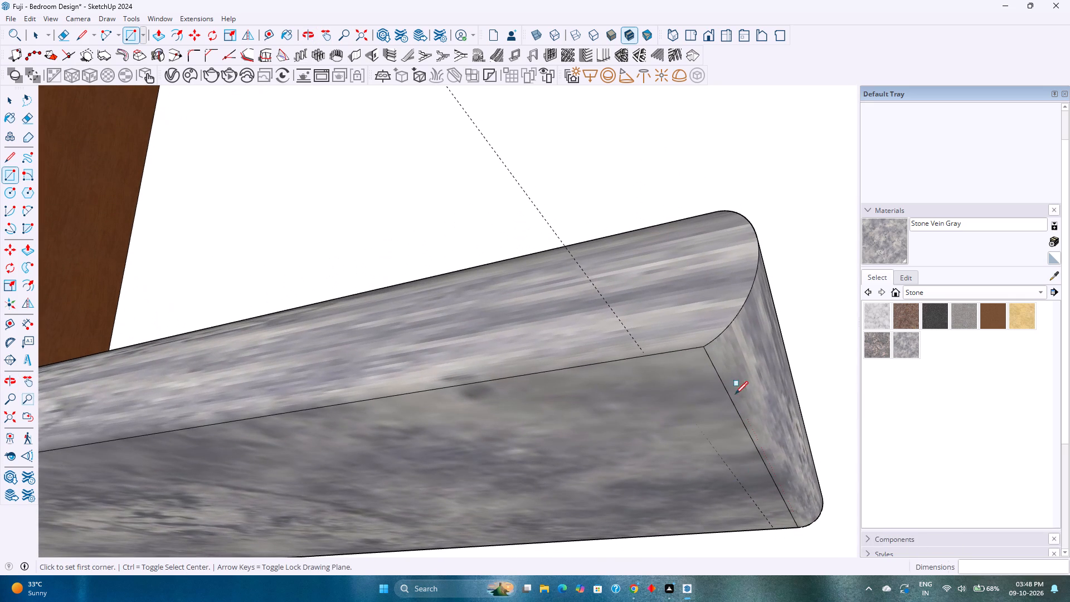
pyautogui.click(703, 352)
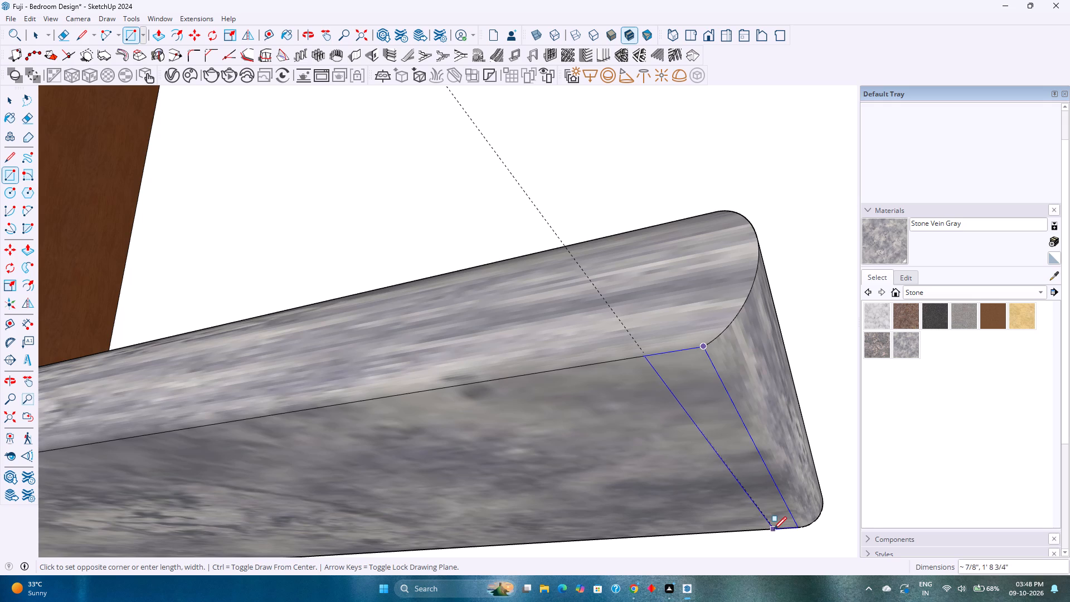
pyautogui.press('Up')
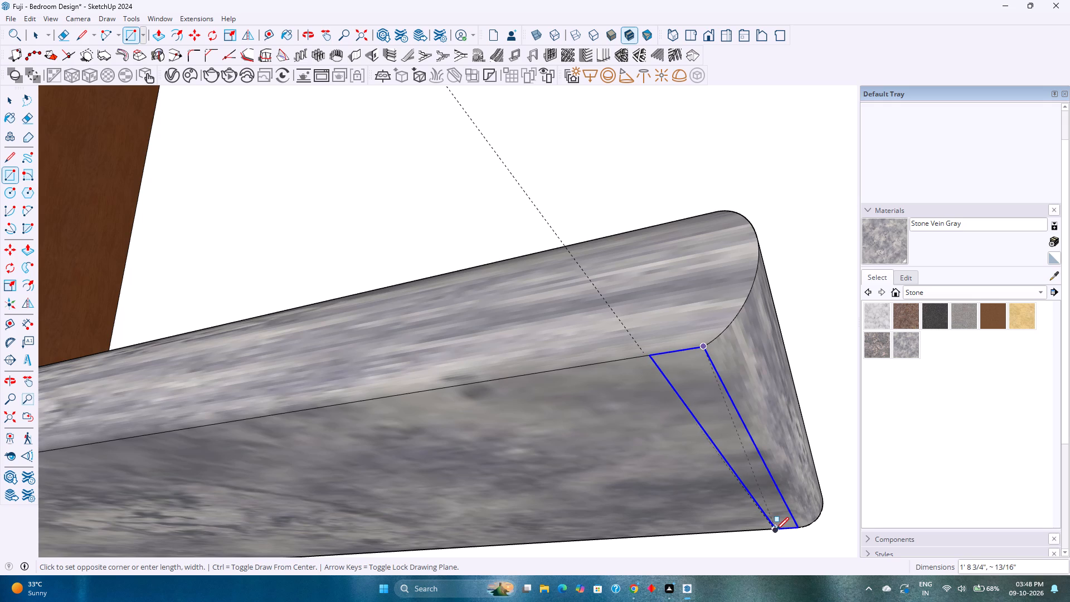
pyautogui.click(776, 530)
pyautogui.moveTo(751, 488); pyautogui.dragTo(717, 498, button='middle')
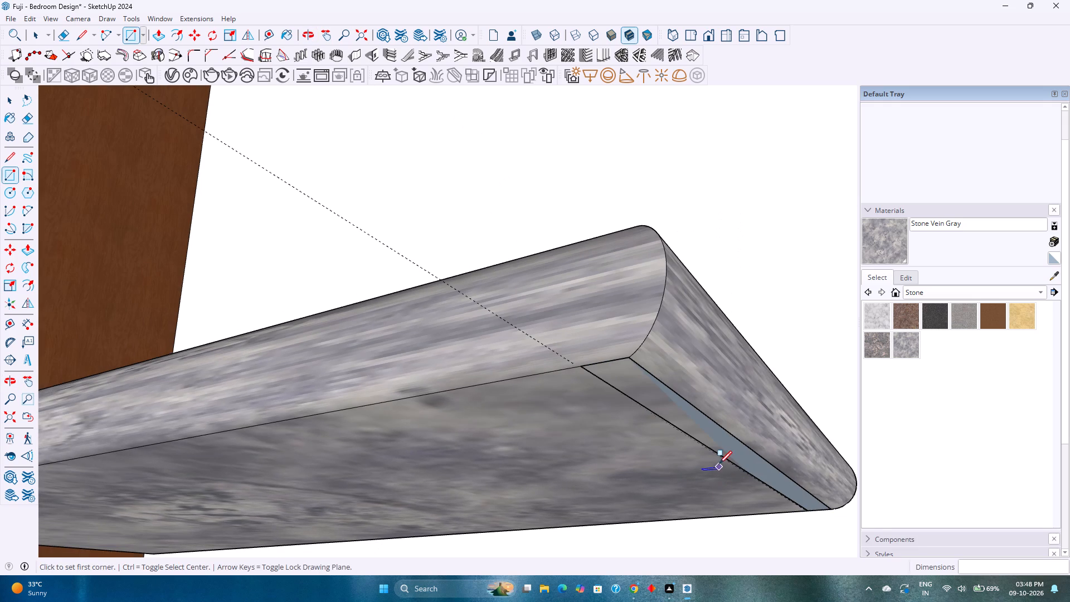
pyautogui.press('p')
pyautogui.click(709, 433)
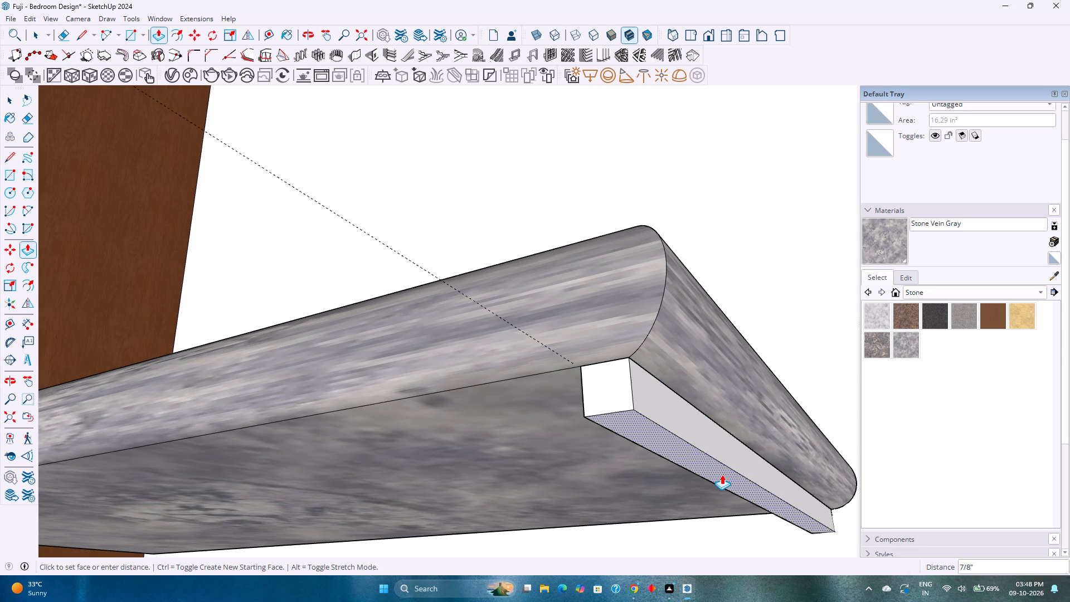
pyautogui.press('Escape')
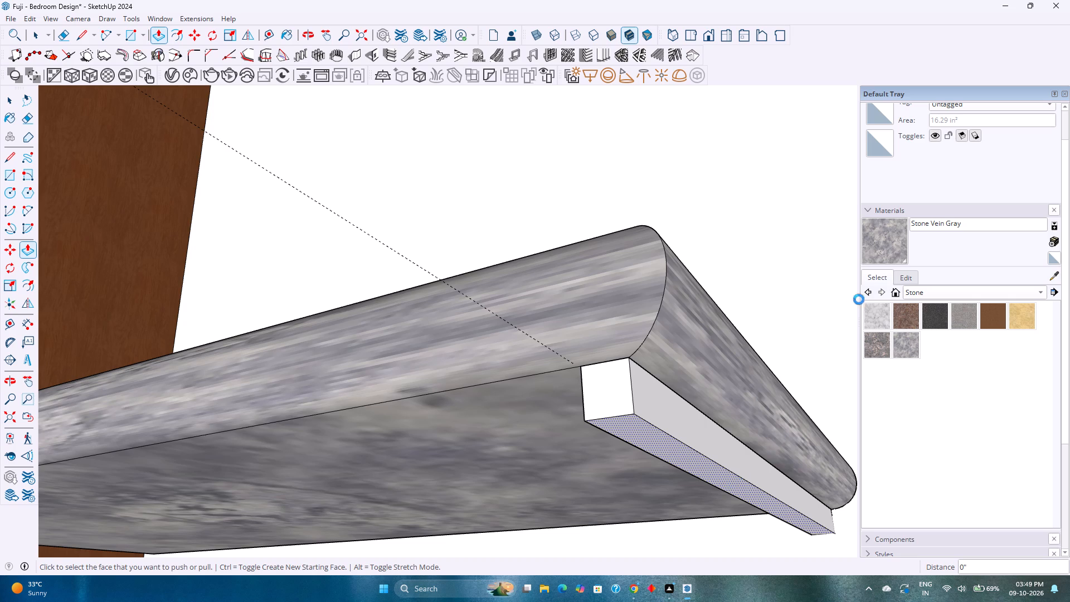
# Paint the narrow strip on the slab's underside with Wood Veneer 01 from the Wood collection.
pyautogui.click(916, 294)
pyautogui.hotkey('ctrl', 's')
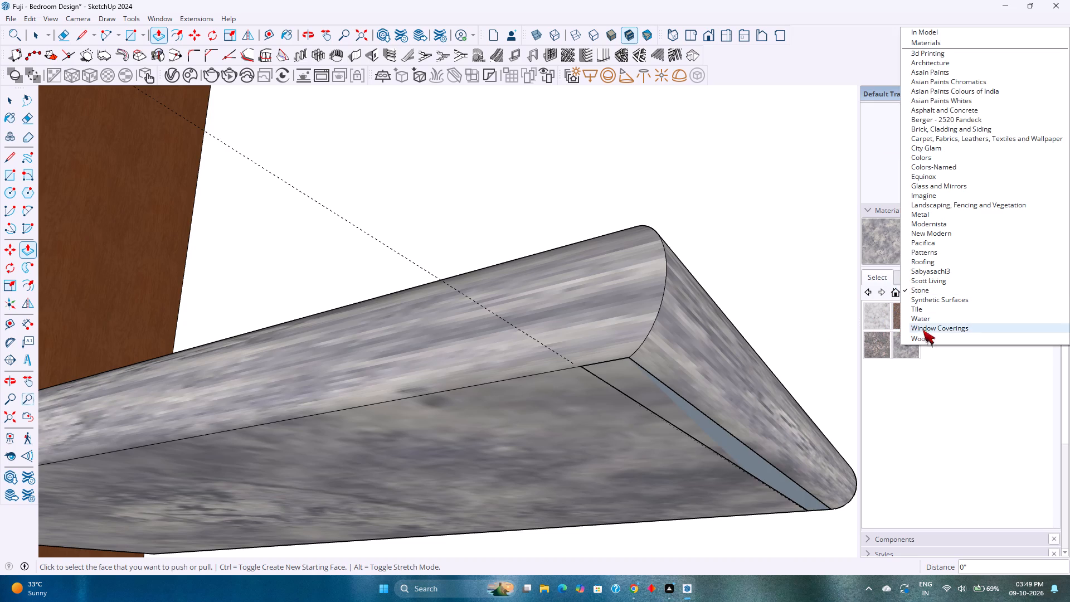
pyautogui.click(920, 341)
pyautogui.click(940, 321)
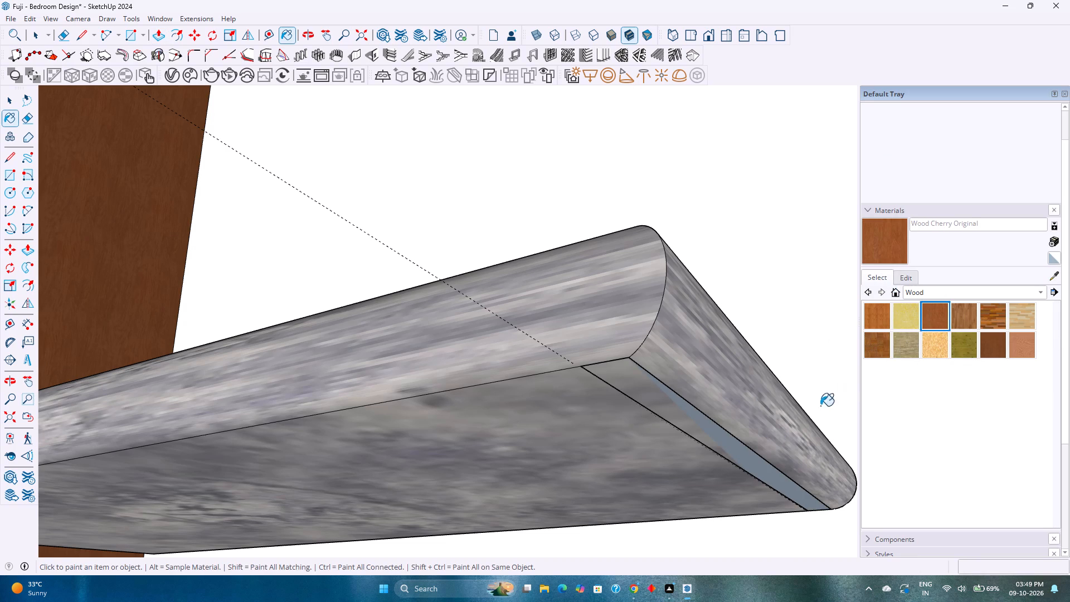
pyautogui.click(993, 342)
pyautogui.click(722, 438)
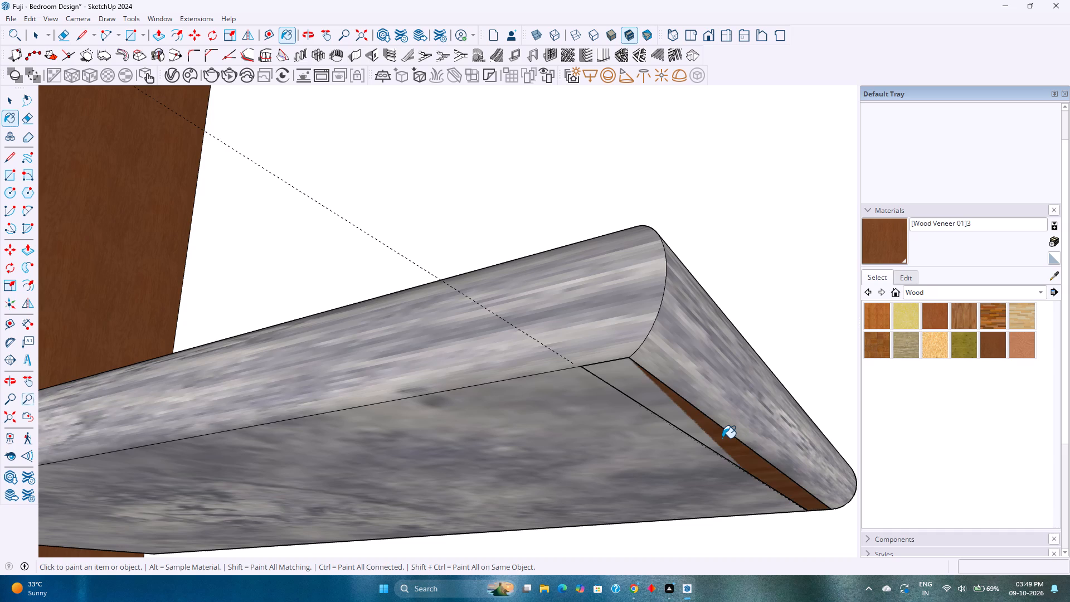
# Push/Pull the veneered strip 2' 5" down to the wardrobe side panel's bottom edge to form the slab's end support.
pyautogui.press('p')
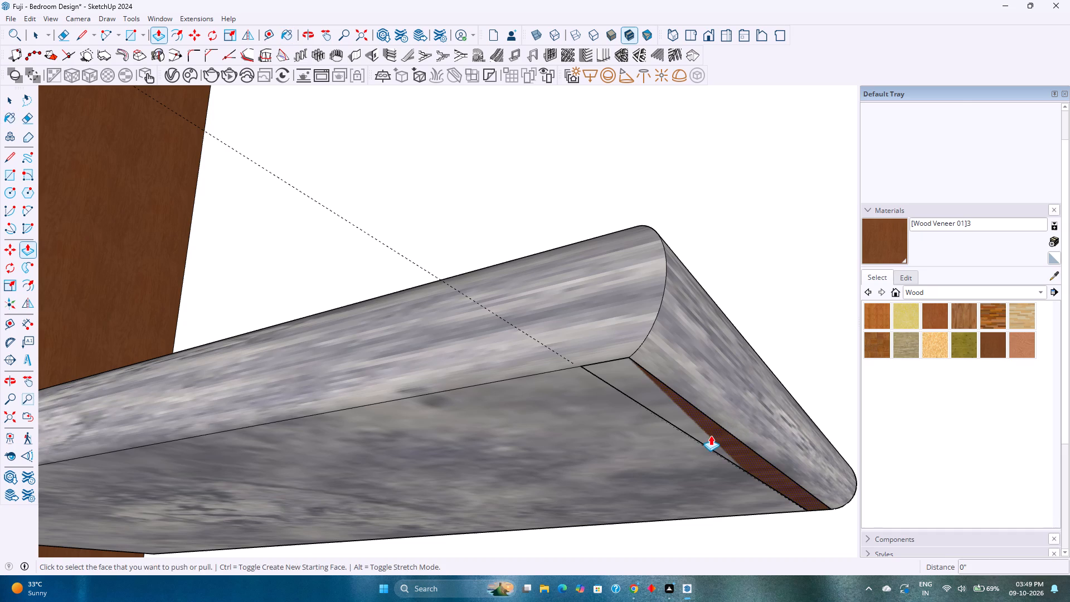
pyautogui.click(711, 435)
pyautogui.scroll(-14, 719, 462)
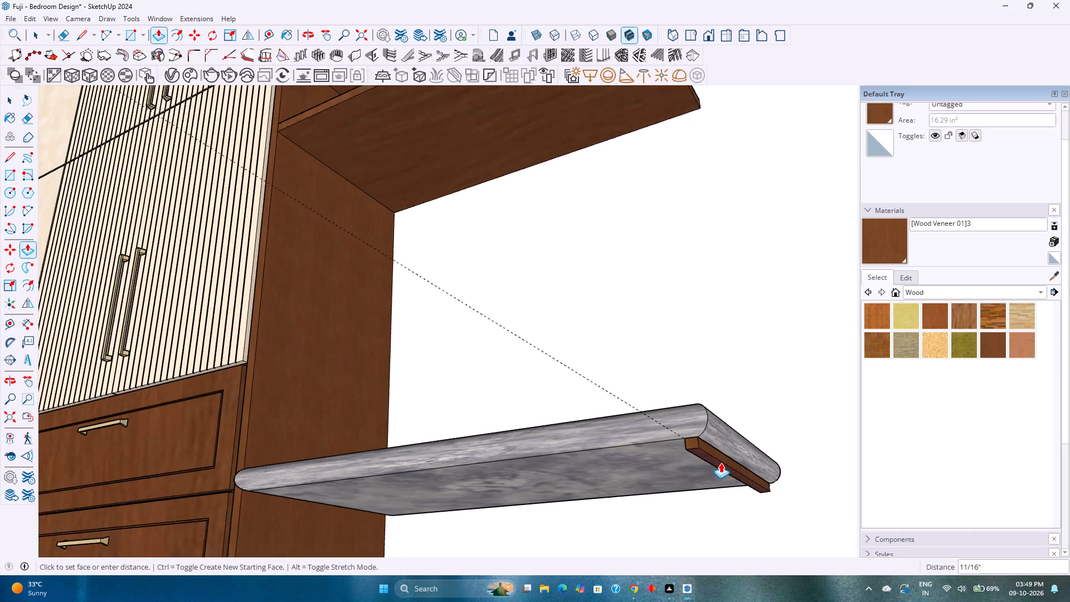
pyautogui.scroll(-7, 721, 463)
pyautogui.keyDown('shift'); pyautogui.moveTo(712, 470); pyautogui.dragTo(676, 385, button='middle'); pyautogui.keyUp('shift')
pyautogui.scroll(-9, 675, 373)
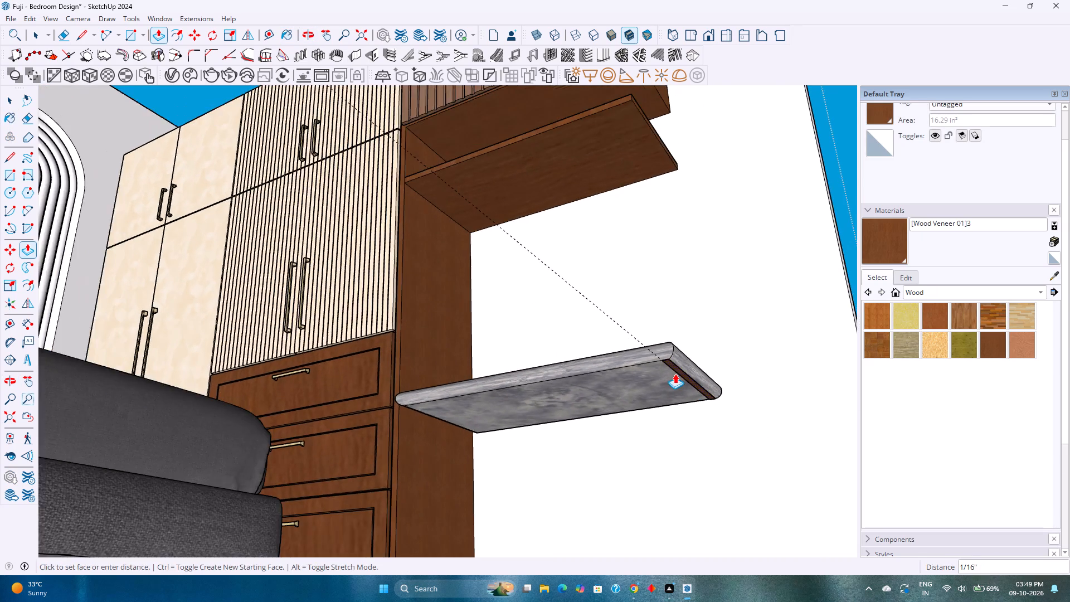
pyautogui.scroll(-2, 675, 373)
pyautogui.moveTo(675, 375); pyautogui.dragTo(641, 475, button='middle')
pyautogui.keyDown('shift'); pyautogui.moveTo(642, 463); pyautogui.dragTo(586, 380, button='middle'); pyautogui.keyUp('shift')
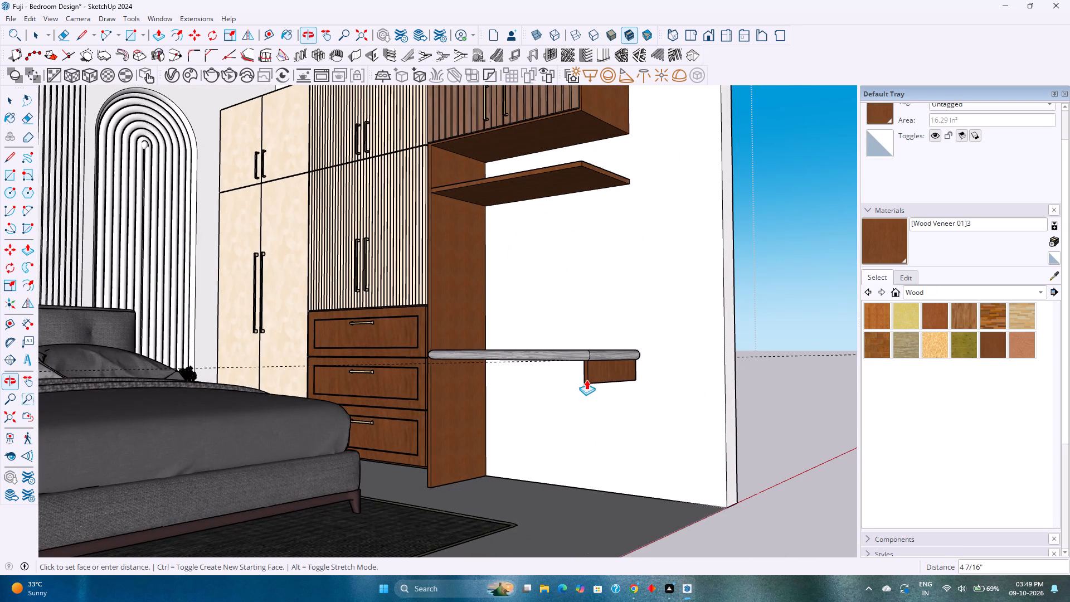
pyautogui.click(440, 489)
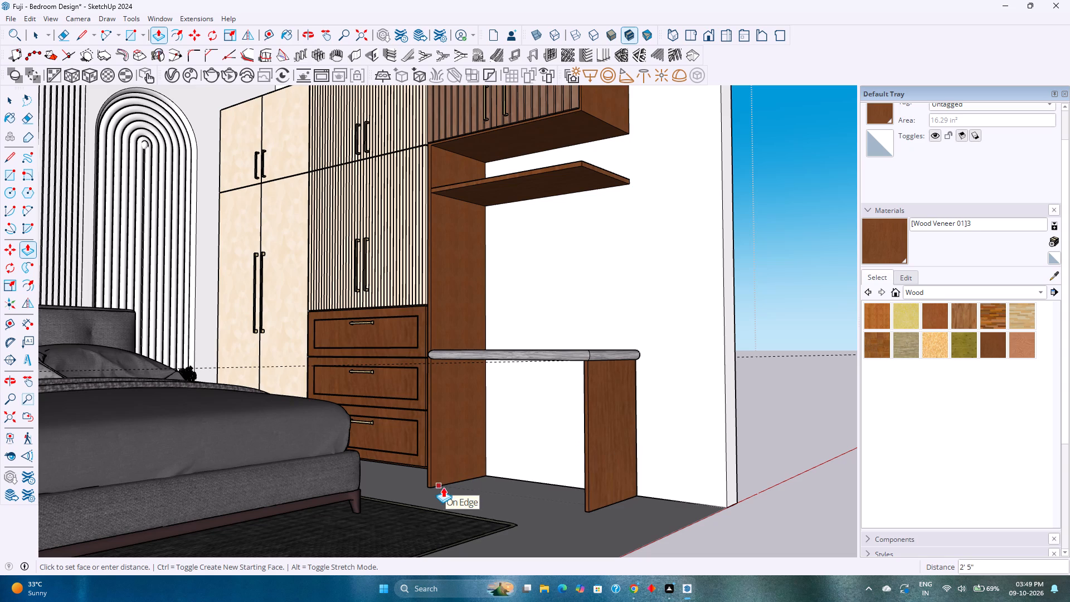
pyautogui.press('space')
# Examine the end support panel and how the slab meets the wall and the wardrobe's side panel.
pyautogui.moveTo(458, 456); pyautogui.dragTo(497, 497, button='middle')
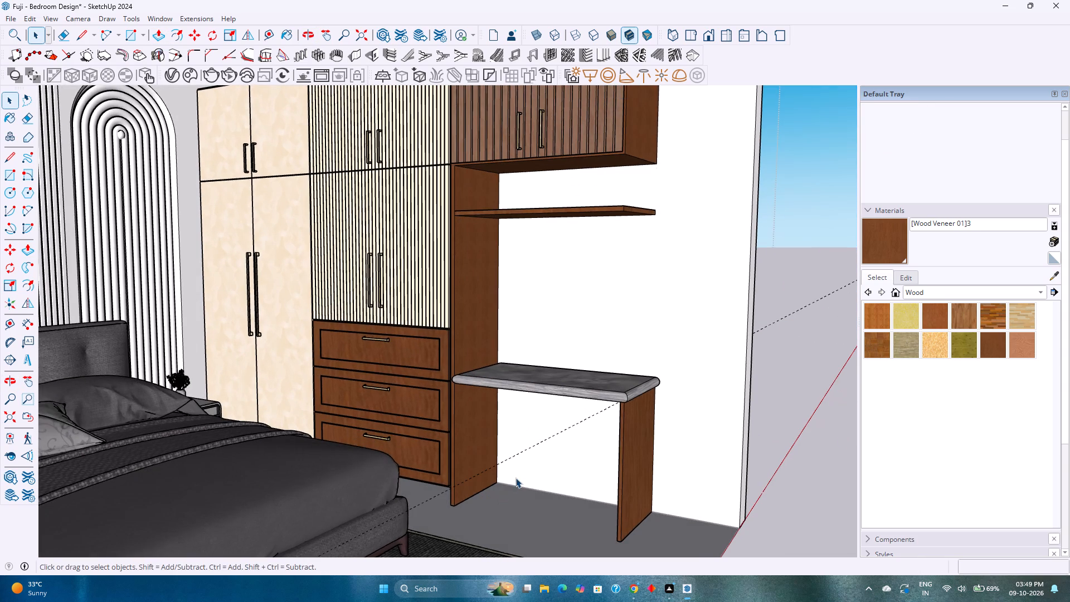
pyautogui.scroll(-1, 571, 453)
pyautogui.moveTo(586, 449); pyautogui.dragTo(492, 450, button='middle')
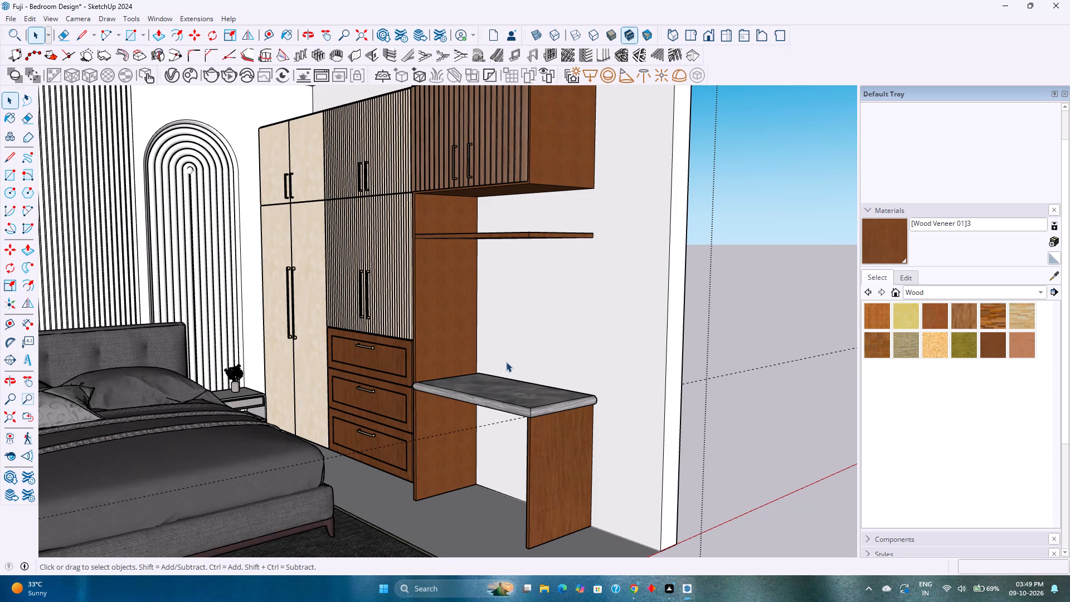
pyautogui.moveTo(512, 361); pyautogui.dragTo(531, 454, button='middle')
pyautogui.scroll(11, 533, 441)
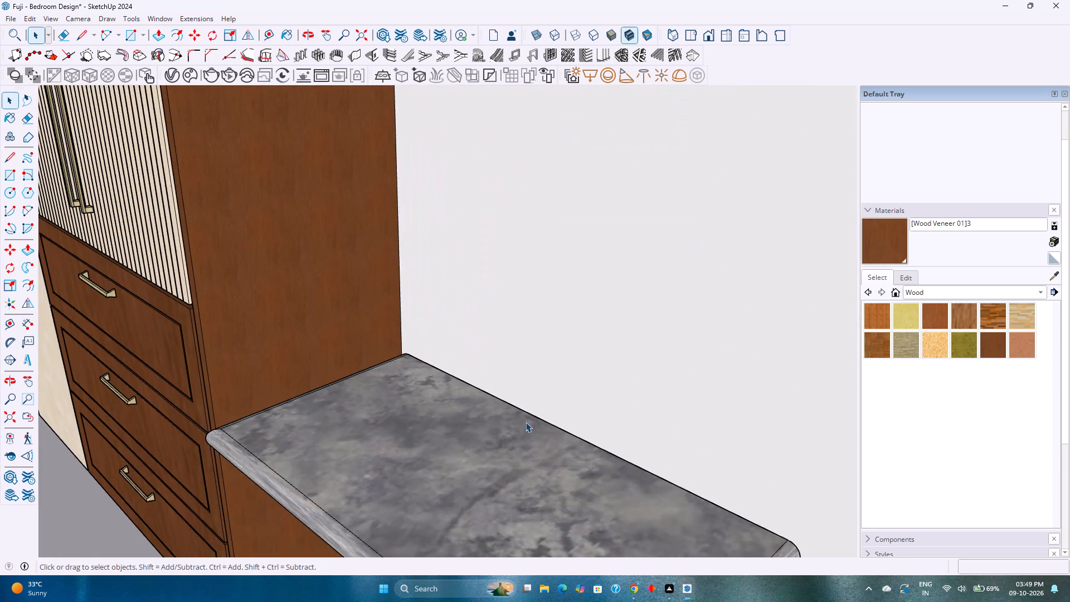
pyautogui.keyDown('shift'); pyautogui.moveTo(524, 419); pyautogui.dragTo(464, 455, button='middle'); pyautogui.keyUp('shift')
pyautogui.scroll(2, 456, 437)
pyautogui.moveTo(456, 437); pyautogui.dragTo(312, 414, button='middle')
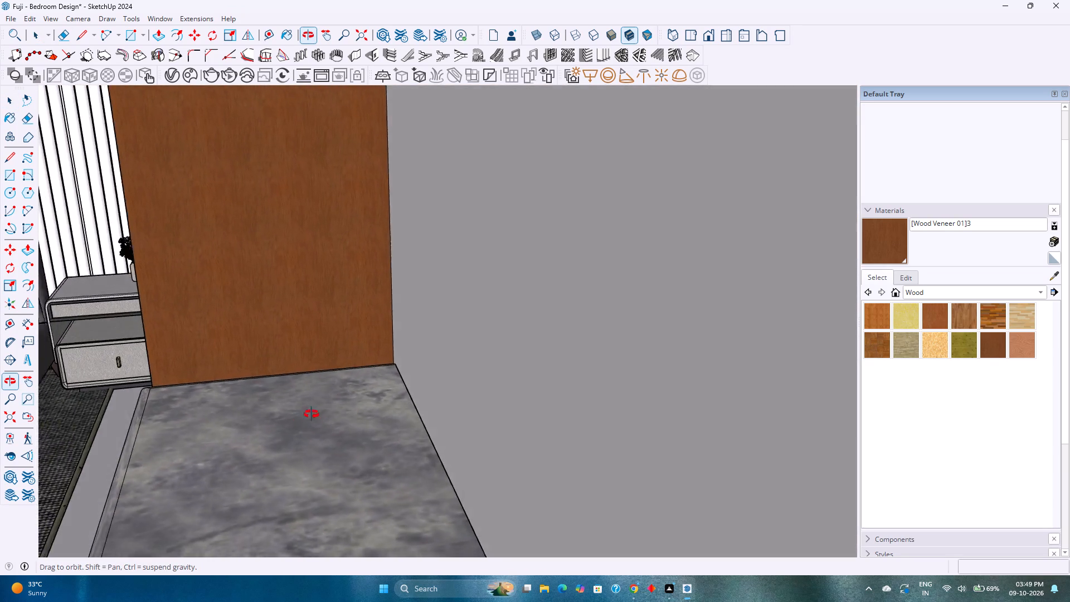
pyautogui.moveTo(312, 414); pyautogui.dragTo(521, 415, button='middle')
pyautogui.keyDown('shift'); pyautogui.moveTo(528, 407); pyautogui.dragTo(401, 387, button='middle'); pyautogui.keyUp('shift')
pyautogui.scroll(-5, 401, 387)
pyautogui.moveTo(401, 387); pyautogui.dragTo(465, 418, button='middle')
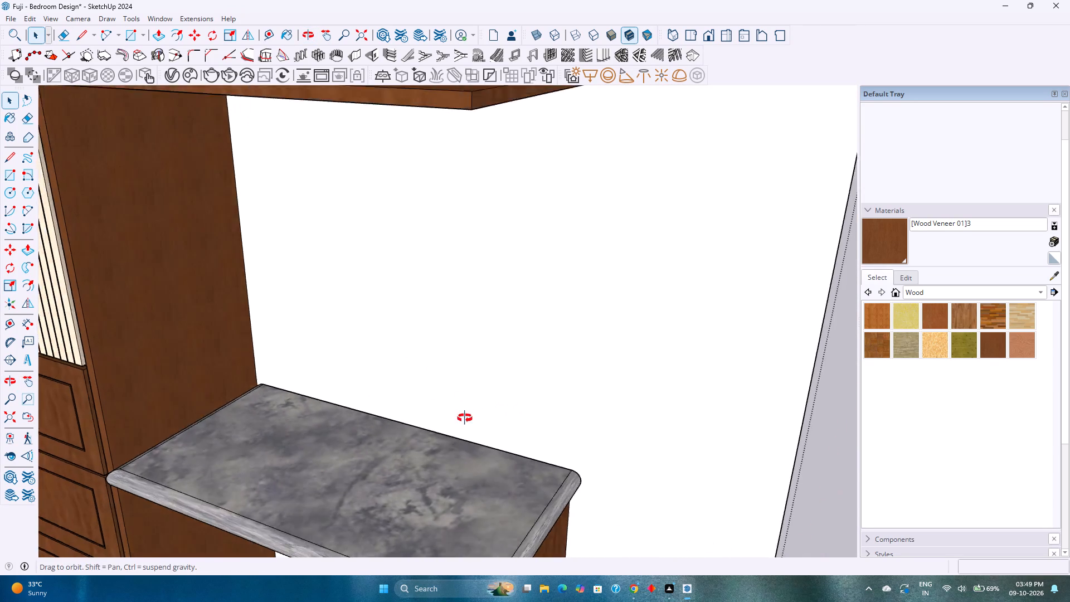
pyautogui.moveTo(465, 418); pyautogui.dragTo(517, 438, button='middle')
# Open the slab group, inspect its wall-side edge and the corner by the wardrobe panel, and close the group.
pyautogui.doubleClick(488, 452)
pyautogui.scroll(3, 480, 430)
pyautogui.moveTo(480, 430); pyautogui.dragTo(492, 467, button='middle')
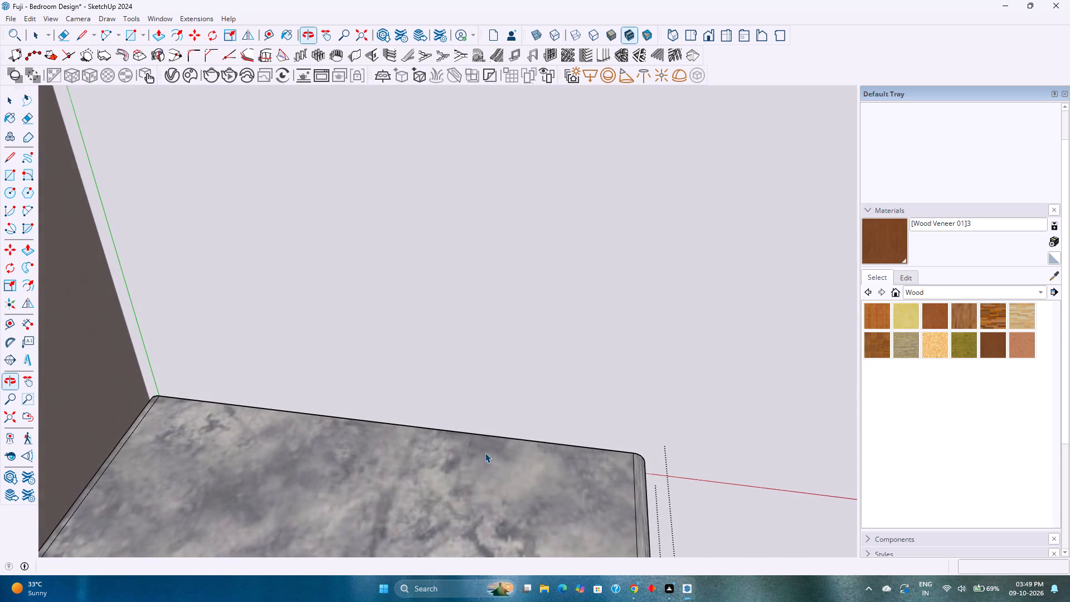
pyautogui.moveTo(483, 432); pyautogui.dragTo(523, 430, button='middle')
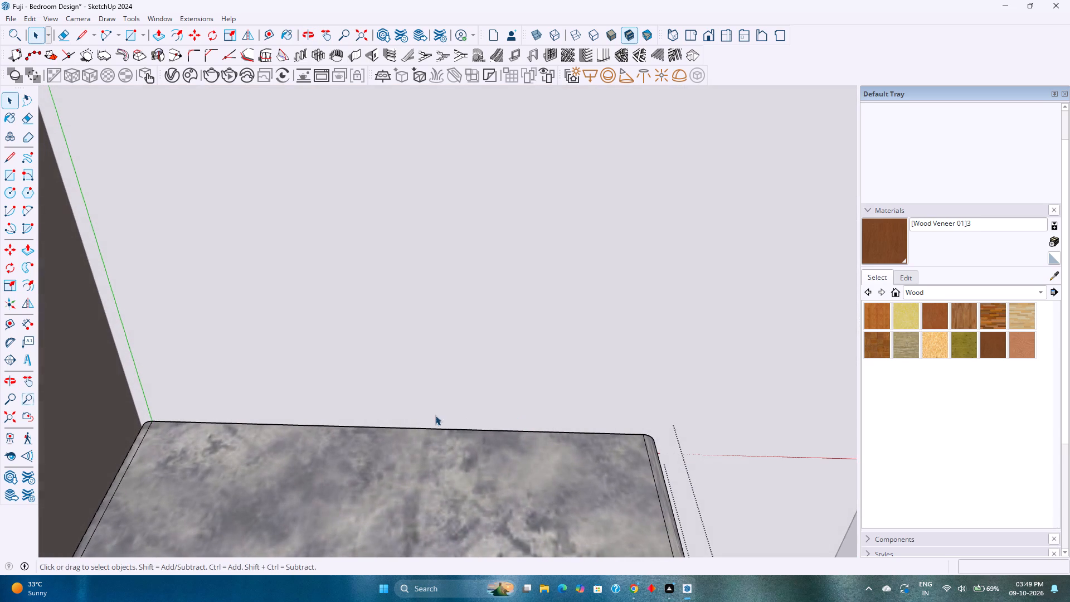
pyautogui.scroll(2, 245, 401)
pyautogui.keyDown('shift'); pyautogui.moveTo(259, 416); pyautogui.dragTo(439, 457, button='middle'); pyautogui.keyUp('shift')
pyautogui.scroll(3, 317, 467)
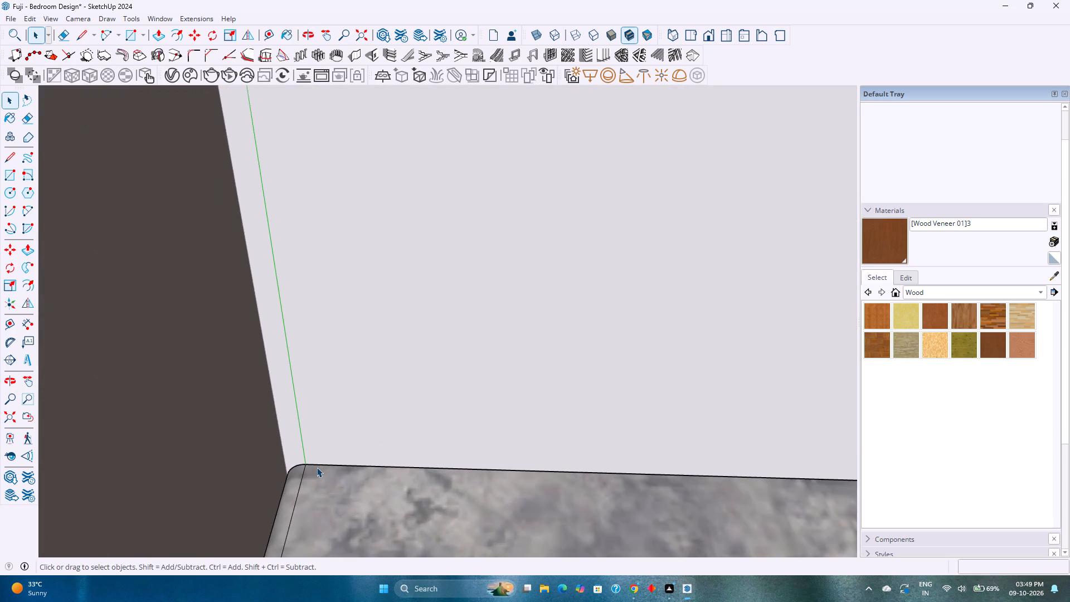
pyautogui.scroll(3, 317, 467)
pyautogui.scroll(-3, 335, 468)
pyautogui.keyDown('shift'); pyautogui.moveTo(333, 465); pyautogui.dragTo(249, 390, button='middle'); pyautogui.keyUp('shift')
pyautogui.click(265, 406)
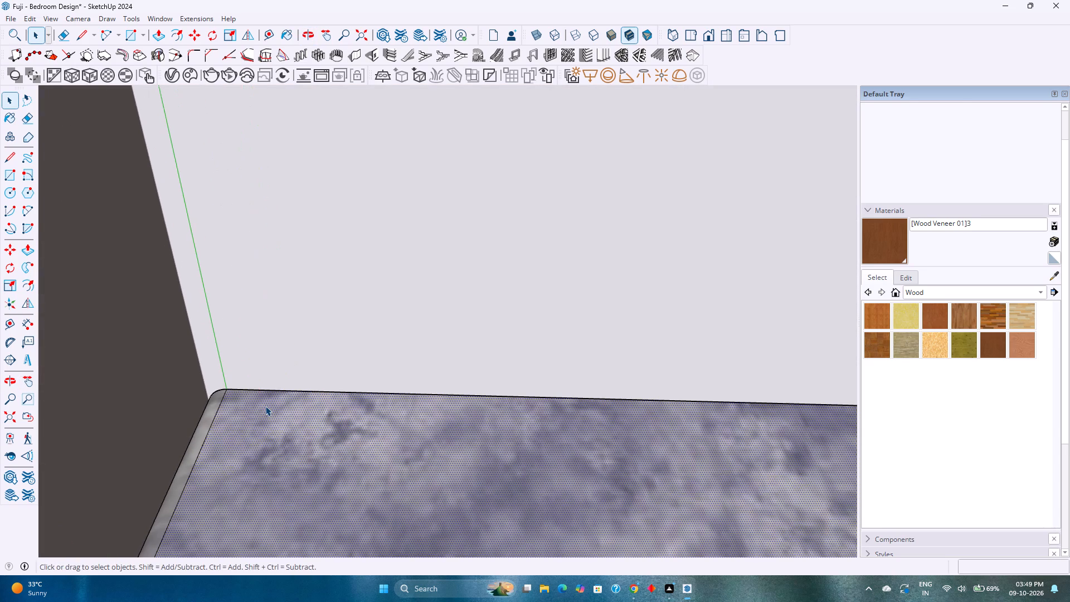
pyautogui.scroll(-5, 265, 406)
pyautogui.press('Escape')
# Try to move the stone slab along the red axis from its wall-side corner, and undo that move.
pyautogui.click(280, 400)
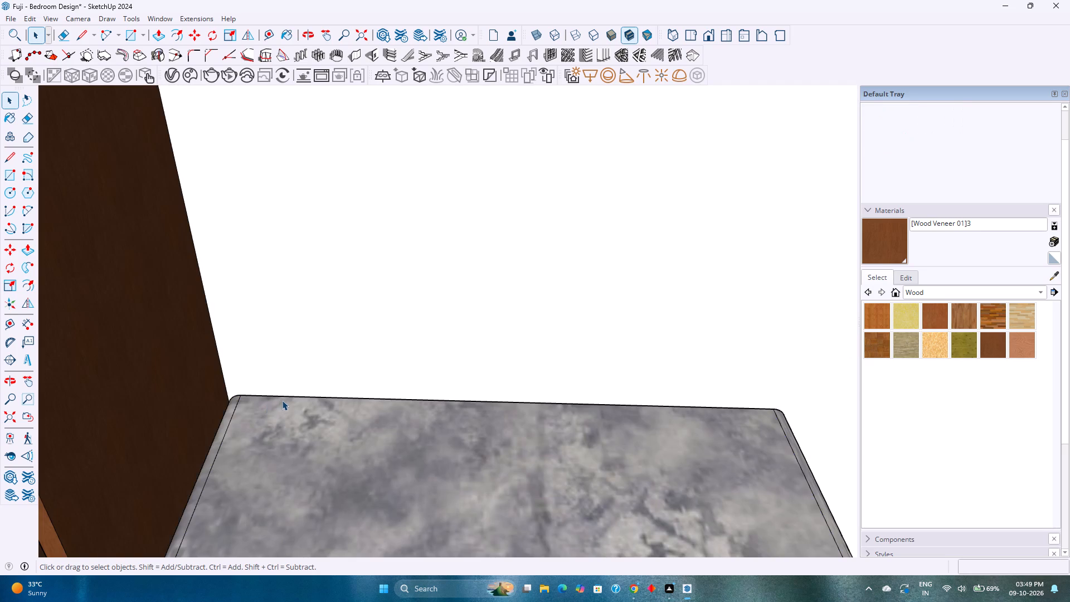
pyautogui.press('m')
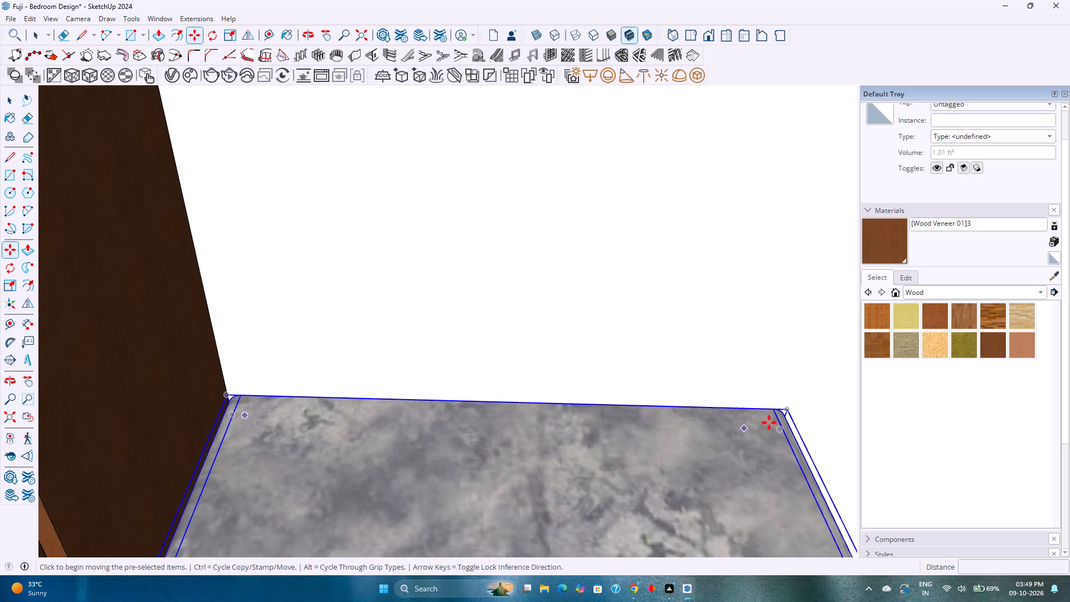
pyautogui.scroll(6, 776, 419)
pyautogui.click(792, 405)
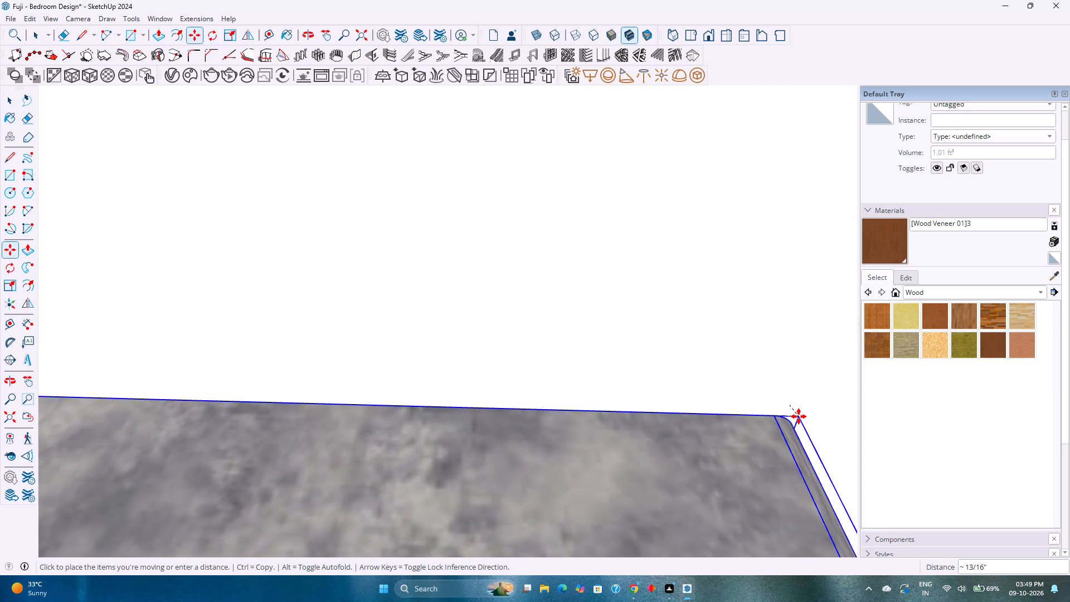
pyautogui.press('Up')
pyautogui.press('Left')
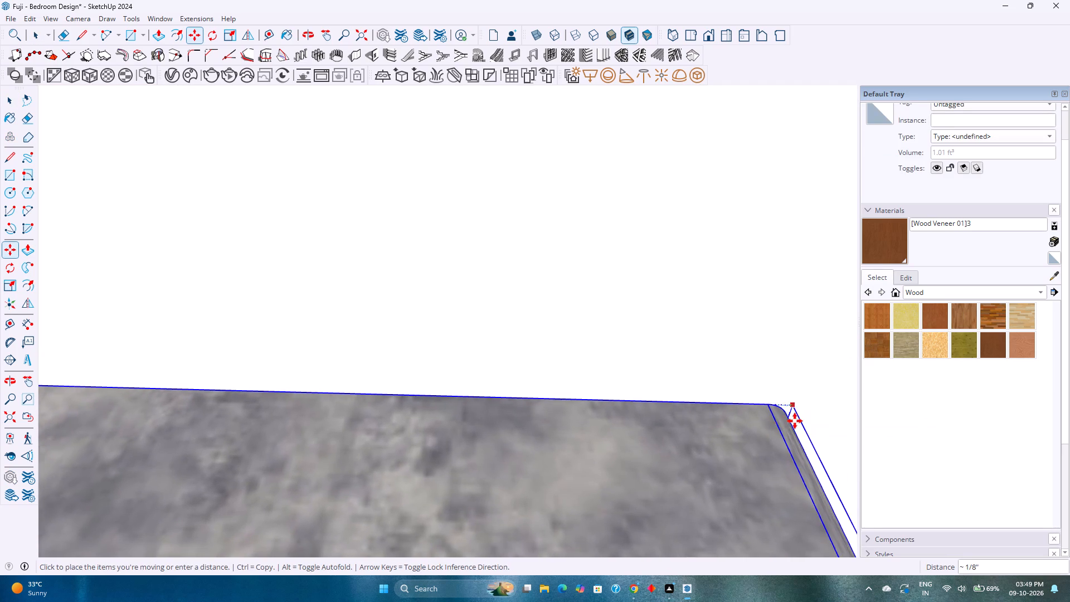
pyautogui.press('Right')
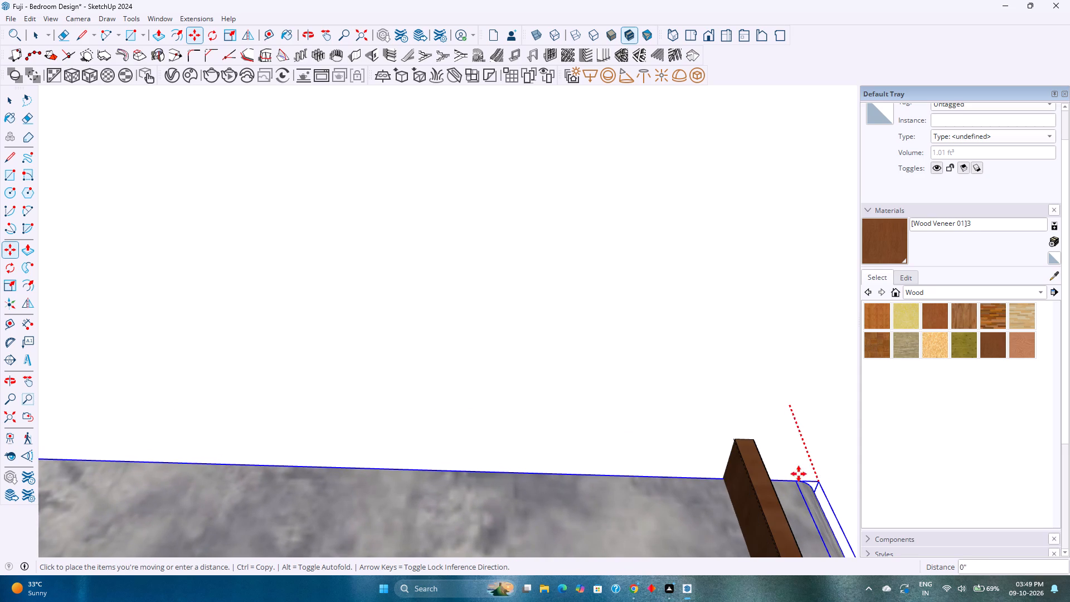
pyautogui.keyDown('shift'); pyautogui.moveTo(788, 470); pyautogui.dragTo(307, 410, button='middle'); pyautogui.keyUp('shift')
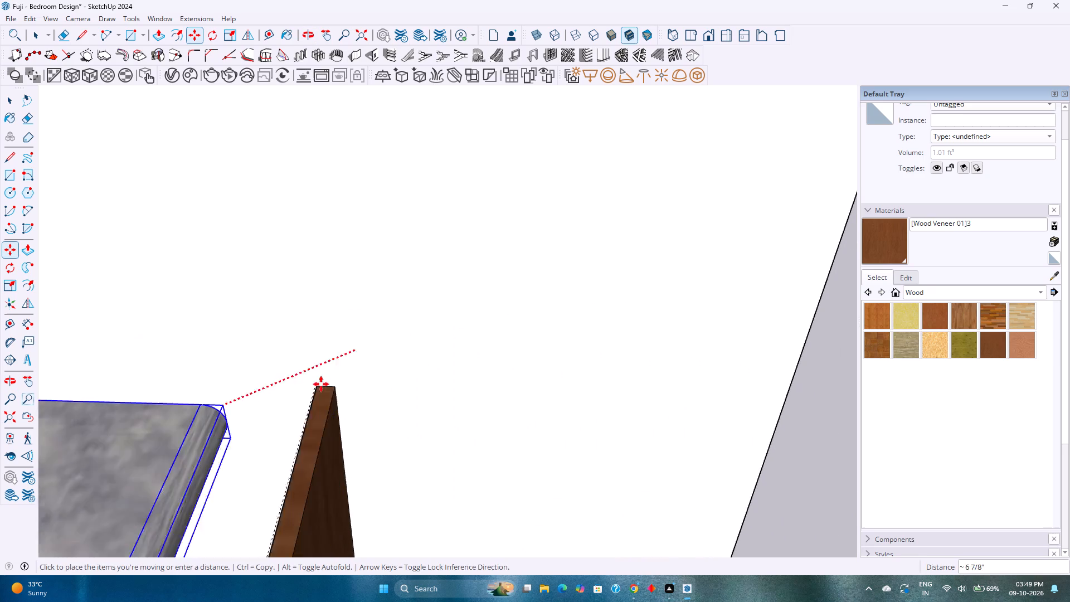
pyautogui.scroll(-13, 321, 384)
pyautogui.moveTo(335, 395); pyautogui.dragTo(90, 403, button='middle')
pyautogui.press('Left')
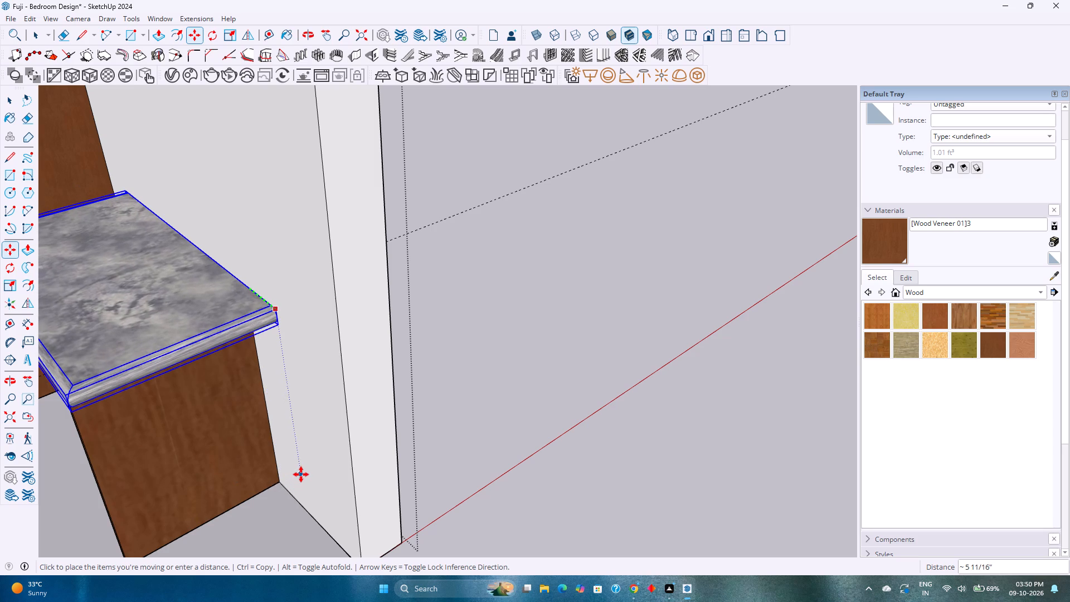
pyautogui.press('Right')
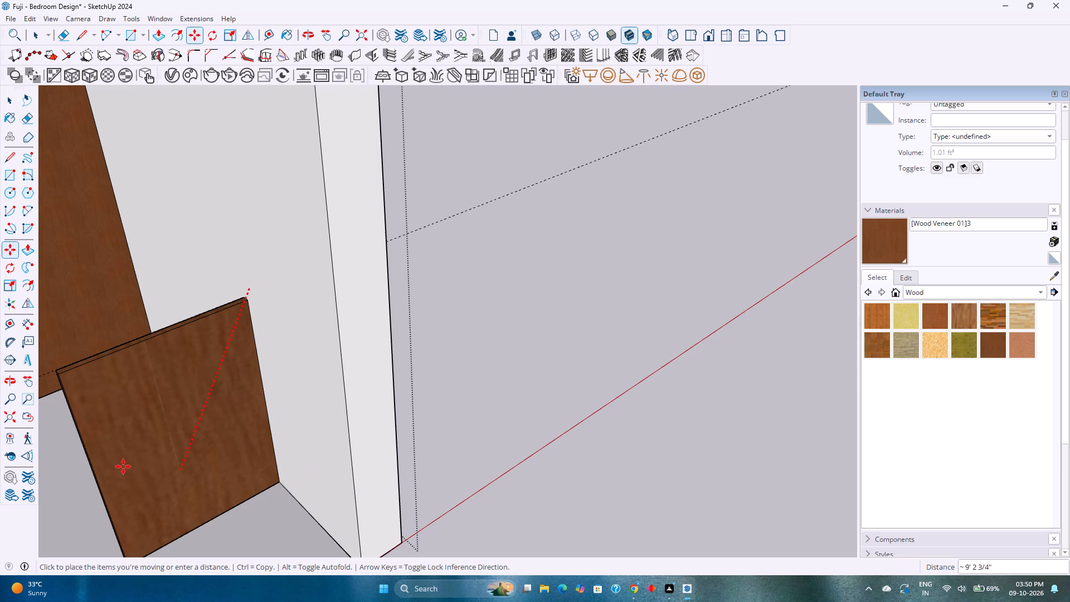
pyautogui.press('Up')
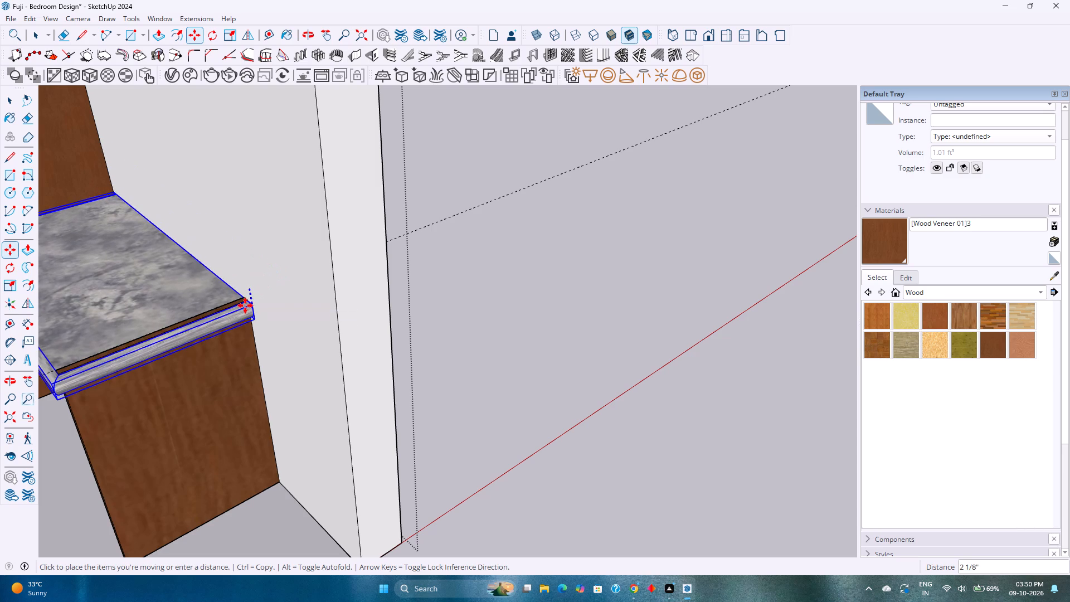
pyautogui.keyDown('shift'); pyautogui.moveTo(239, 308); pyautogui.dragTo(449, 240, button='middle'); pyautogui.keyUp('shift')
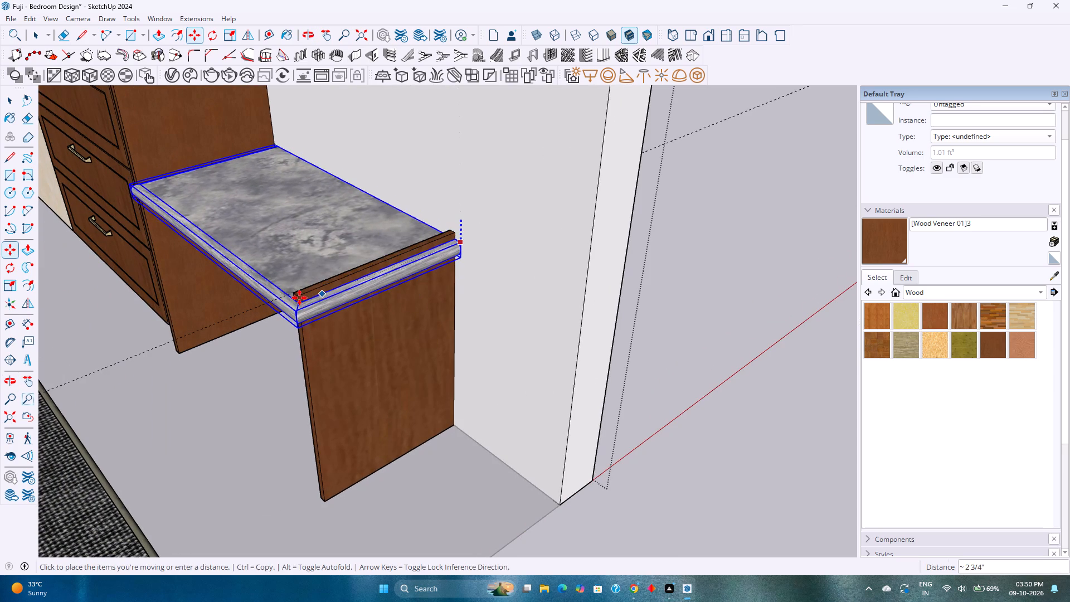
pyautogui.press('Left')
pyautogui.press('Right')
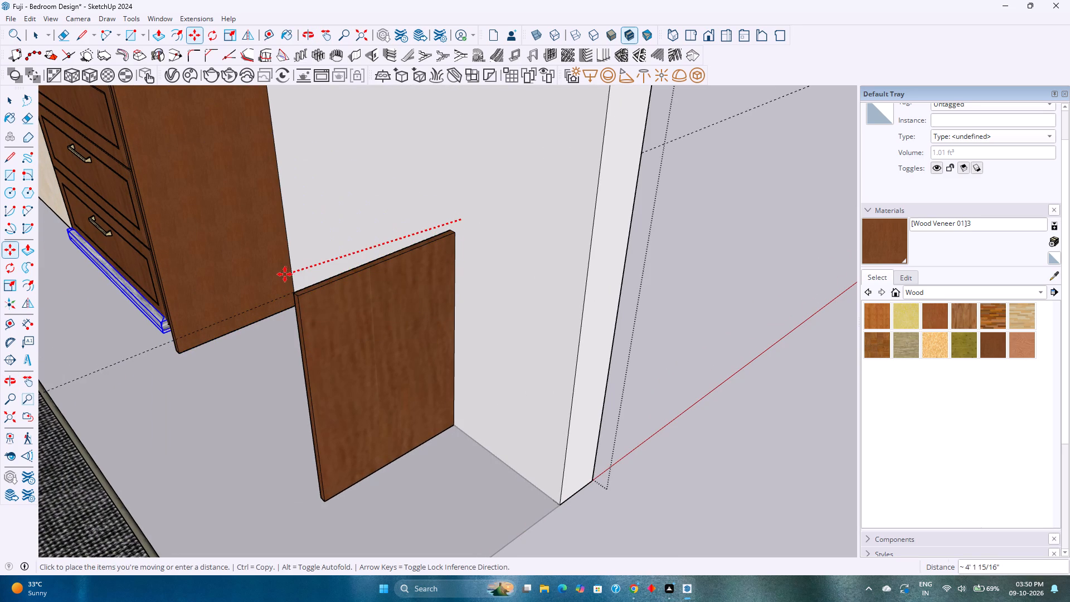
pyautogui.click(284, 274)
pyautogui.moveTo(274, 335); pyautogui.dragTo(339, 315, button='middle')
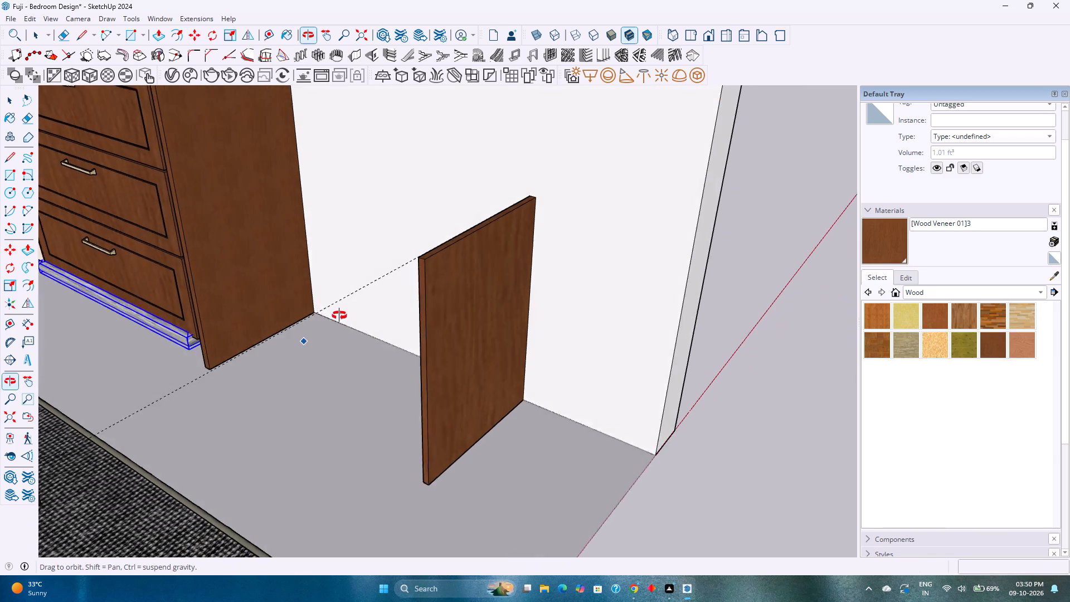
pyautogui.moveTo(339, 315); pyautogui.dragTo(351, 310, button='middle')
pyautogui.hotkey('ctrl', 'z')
# Move the stone slab along the green axis, away from the wardrobe, until it sits clear of the end support panel.
pyautogui.scroll(-1, 468, 273)
pyautogui.moveTo(468, 273); pyautogui.dragTo(444, 279, button='middle')
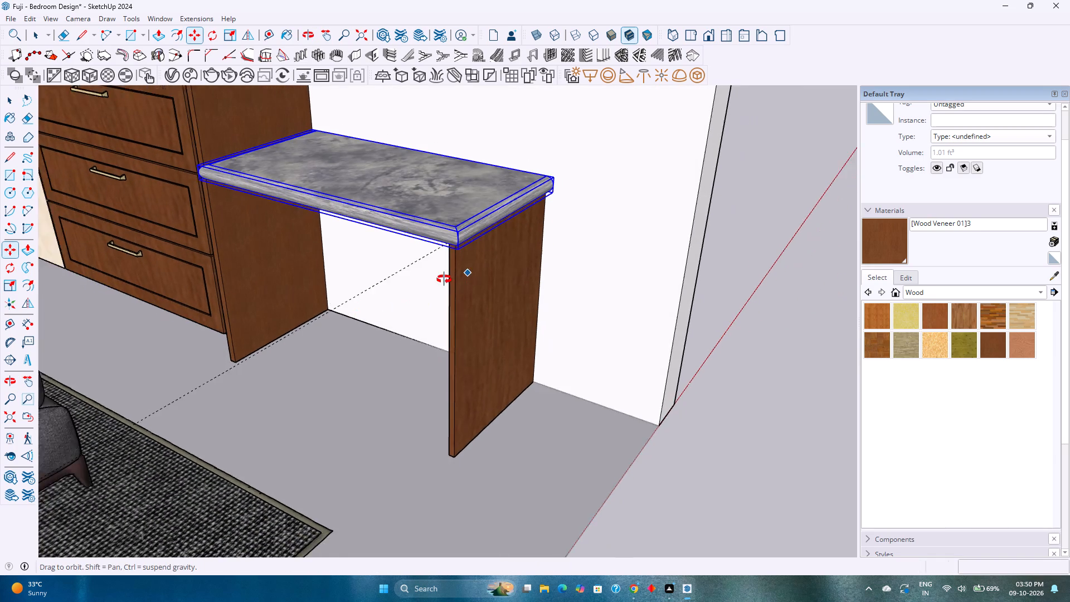
pyautogui.moveTo(444, 279); pyautogui.dragTo(198, 361, button='middle')
pyautogui.scroll(8, 519, 265)
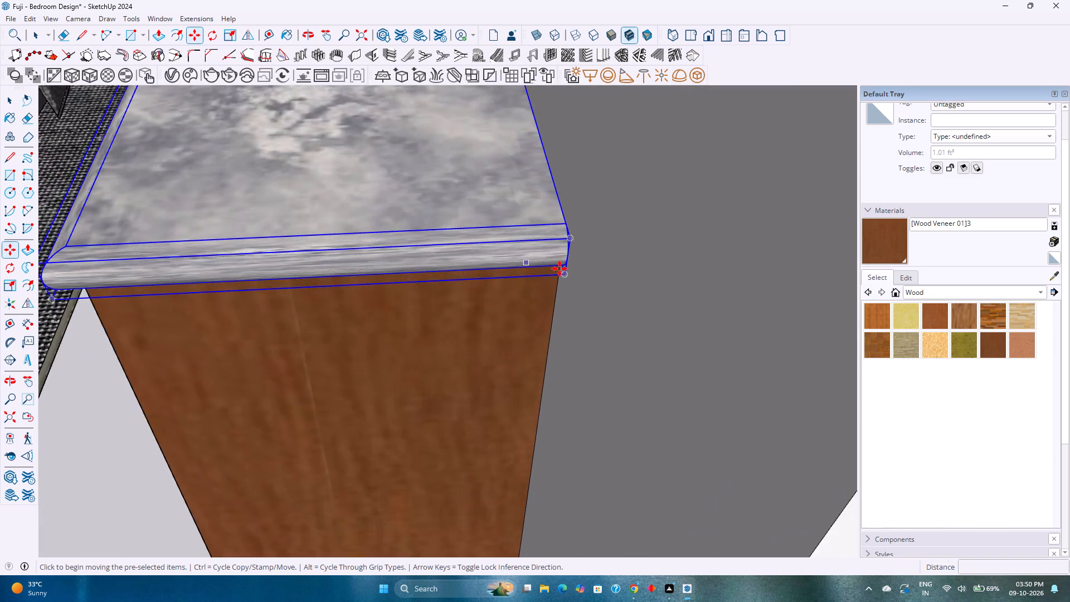
pyautogui.scroll(3, 560, 269)
pyautogui.moveTo(562, 269); pyautogui.dragTo(589, 181, button='middle')
pyautogui.scroll(5, 585, 265)
pyautogui.moveTo(566, 266); pyautogui.dragTo(594, 147, button='middle')
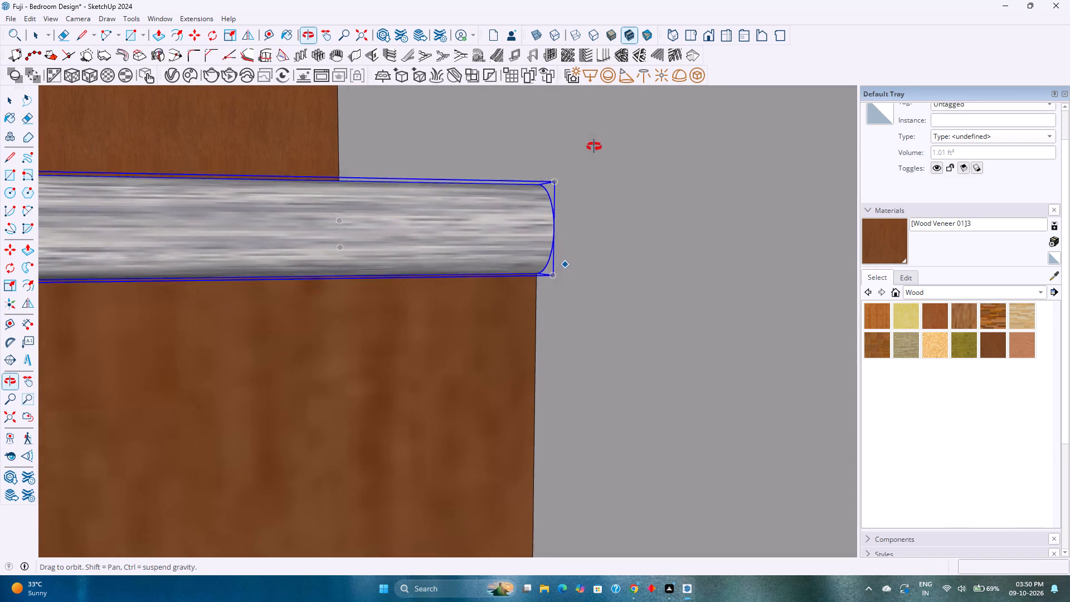
pyautogui.moveTo(594, 147); pyautogui.dragTo(595, 146, button='middle')
pyautogui.click(553, 277)
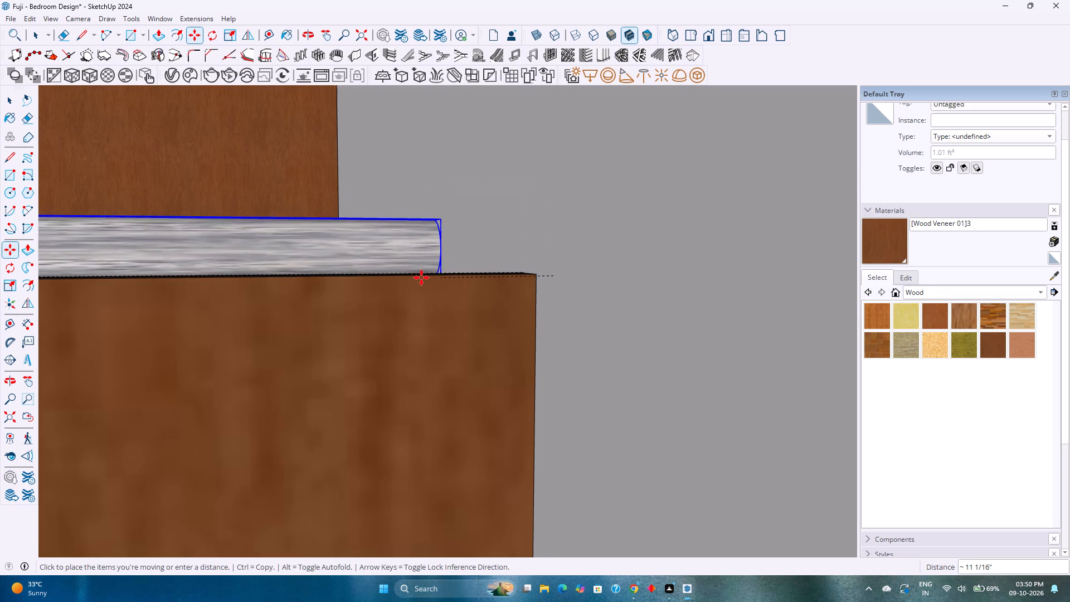
pyautogui.press('Right')
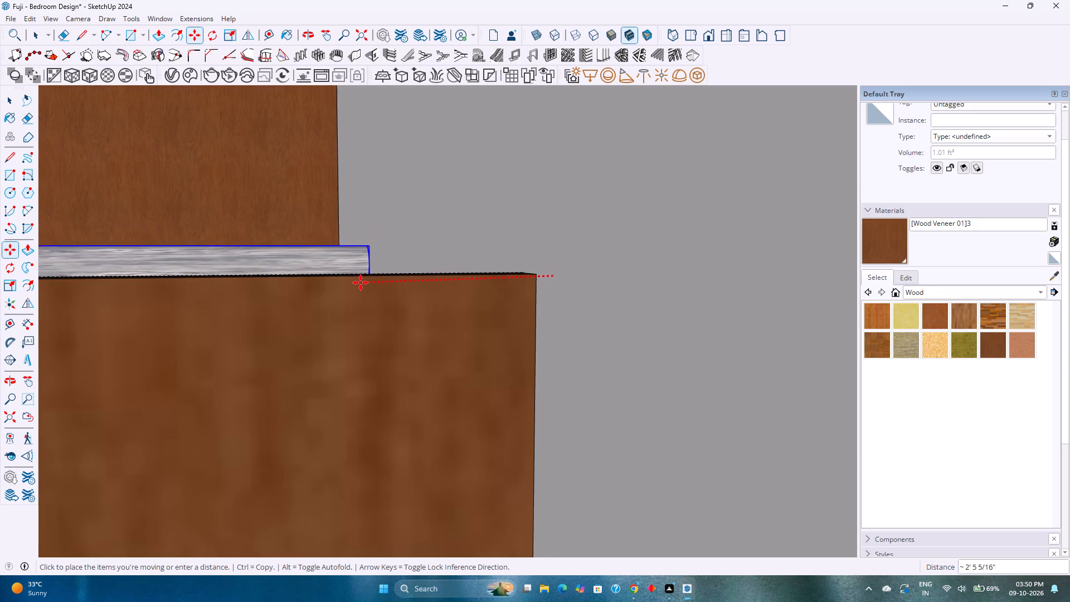
pyautogui.press('Left')
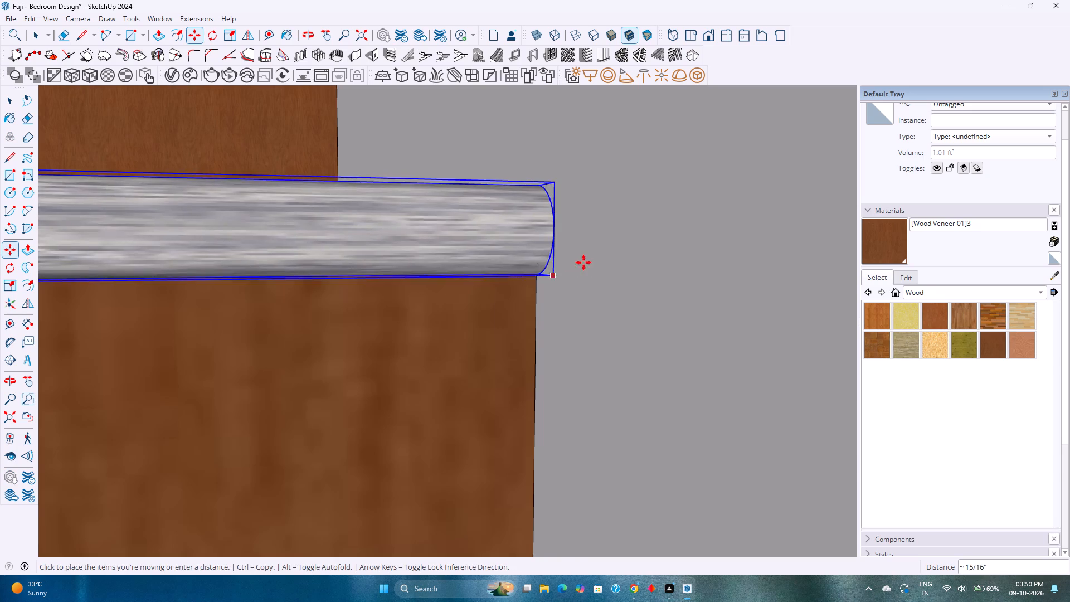
pyautogui.scroll(-20, 650, 266)
pyautogui.scroll(-5, 650, 266)
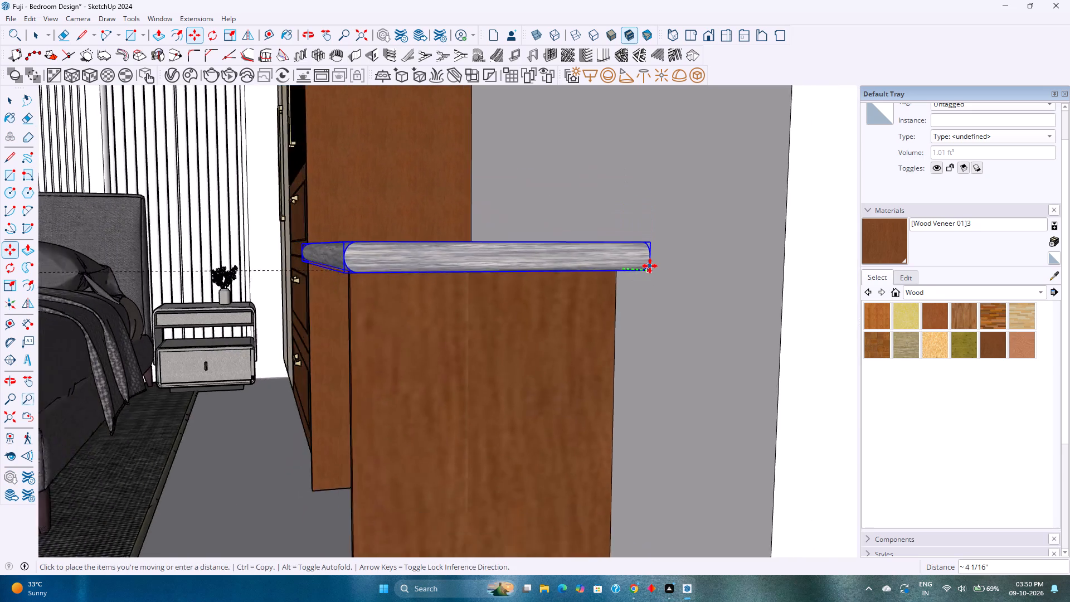
pyautogui.scroll(-8, 650, 266)
pyautogui.moveTo(650, 265); pyautogui.dragTo(805, 312, button='middle')
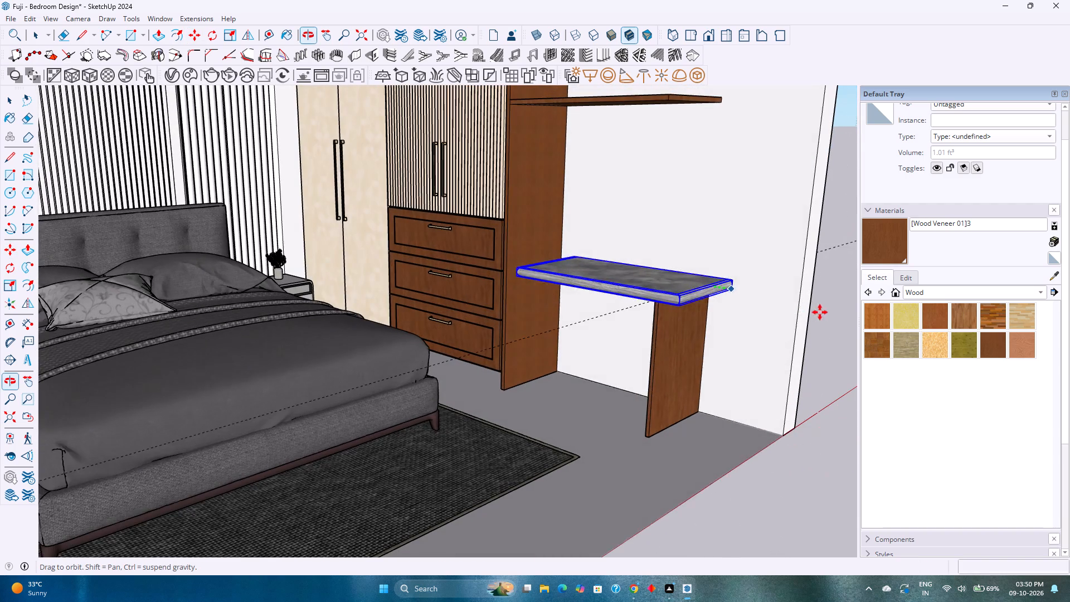
pyautogui.keyDown('shift'); pyautogui.moveTo(805, 321); pyautogui.dragTo(487, 274, button='middle'); pyautogui.keyUp('shift')
pyautogui.keyDown('shift'); pyautogui.scroll(-1, 487, 274); pyautogui.keyUp('shift')
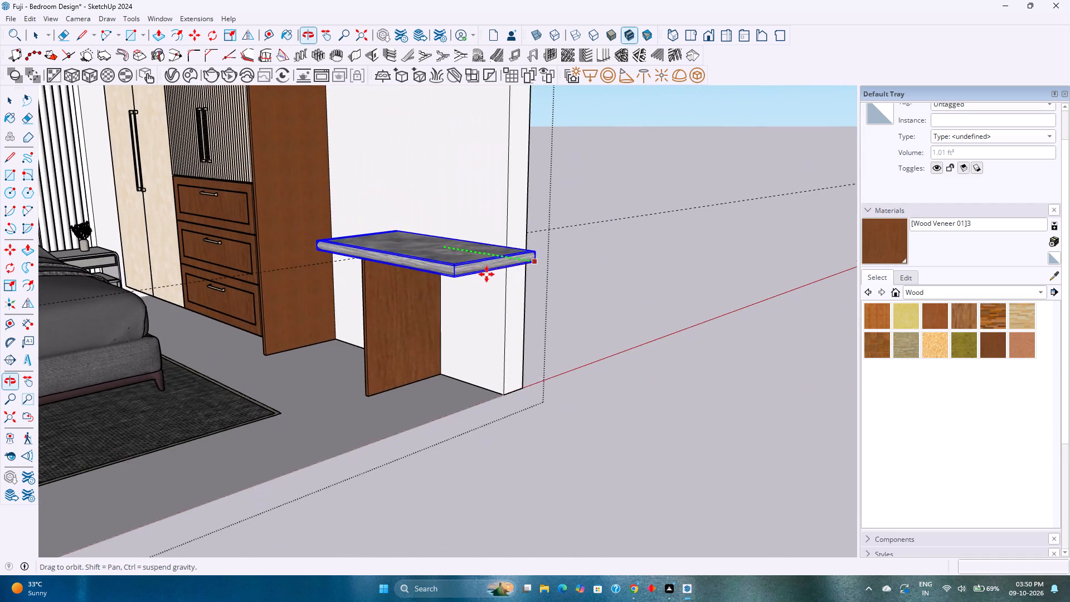
pyautogui.click(610, 305)
pyautogui.press('space')
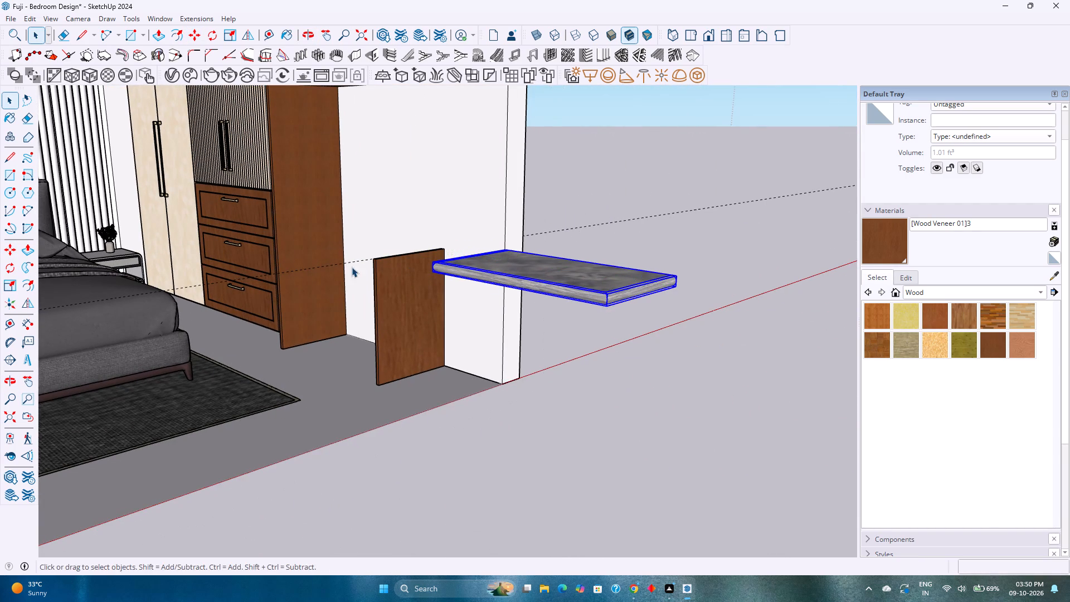
# Add a Tape Measure guide from the wall's floor edge, level with the top wall-side corner of the end support panel.
pyautogui.scroll(1, 349, 265)
pyautogui.moveTo(349, 265); pyautogui.dragTo(506, 339, button='middle')
pyautogui.scroll(3, 500, 305)
pyautogui.moveTo(500, 304); pyautogui.dragTo(620, 280, button='middle')
pyautogui.scroll(11, 551, 258)
pyautogui.moveTo(575, 269); pyautogui.dragTo(675, 324, button='middle')
pyautogui.doubleClick(536, 250)
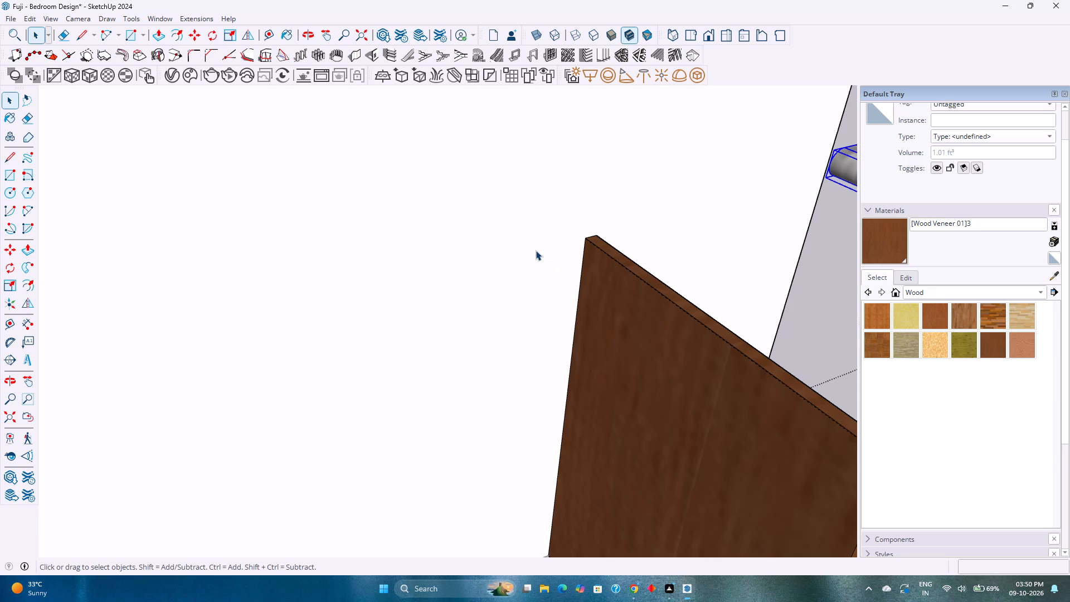
pyautogui.click(611, 298)
pyautogui.press('Escape')
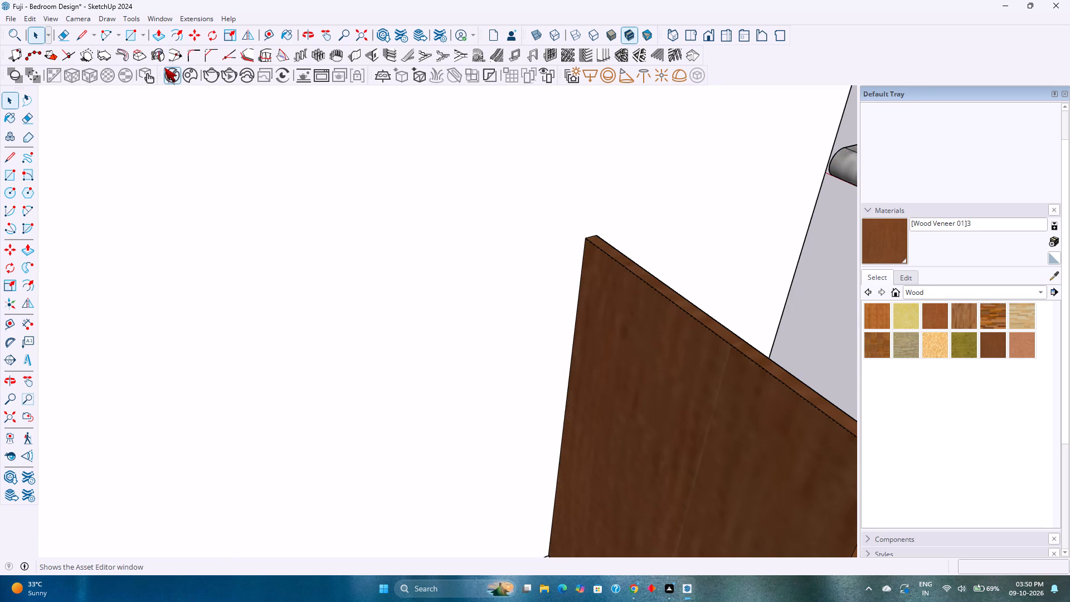
pyautogui.scroll(-3, 200, 116)
pyautogui.keyDown('shift'); pyautogui.moveTo(183, 126); pyautogui.dragTo(359, 172, button='middle'); pyautogui.keyUp('shift')
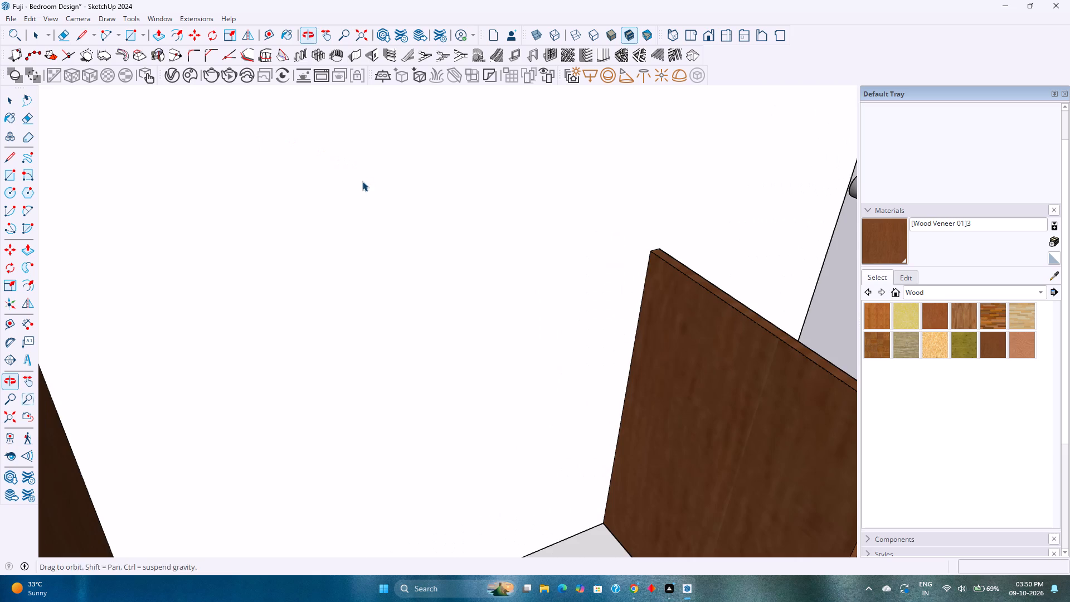
pyautogui.scroll(-4, 361, 183)
pyautogui.moveTo(366, 195); pyautogui.dragTo(301, 256, button='middle')
pyautogui.keyDown('shift'); pyautogui.moveTo(268, 261); pyautogui.dragTo(323, 232, button='middle'); pyautogui.keyUp('shift')
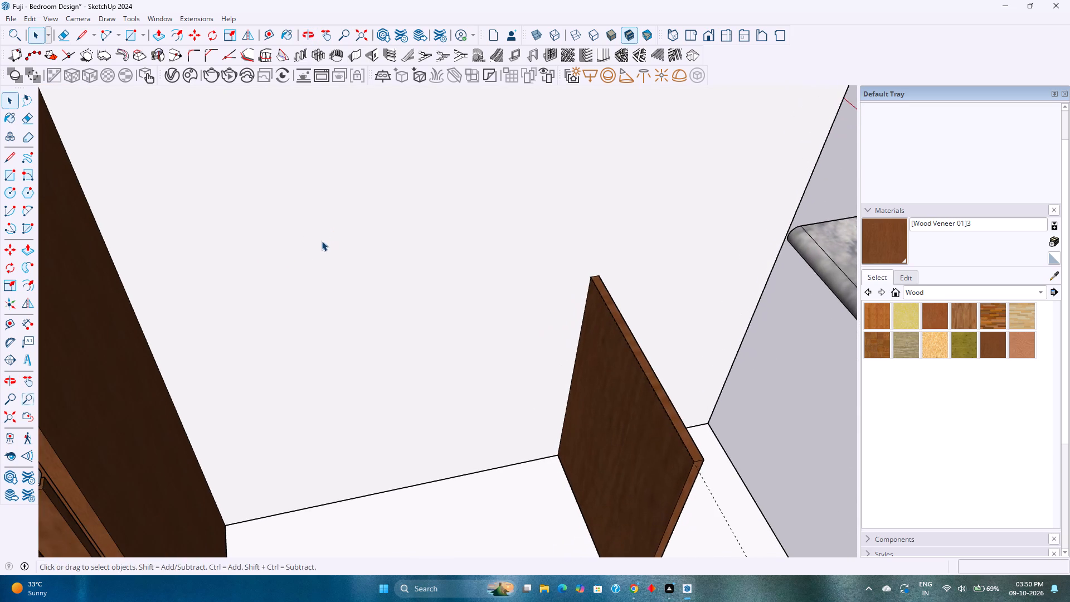
pyautogui.moveTo(323, 241); pyautogui.dragTo(280, 242, button='middle')
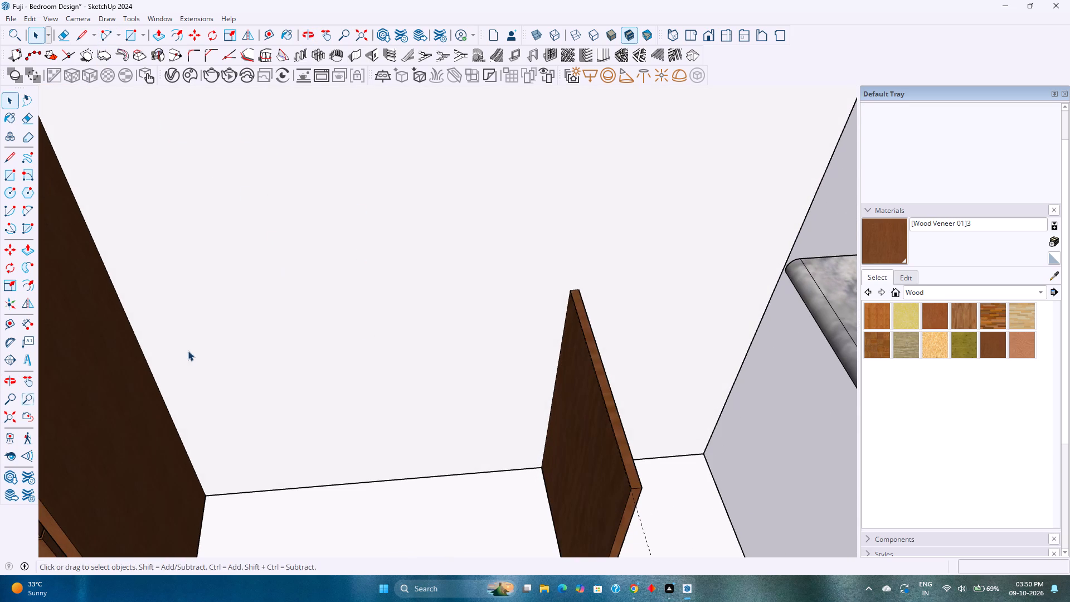
pyautogui.click(265, 28)
pyautogui.click(447, 475)
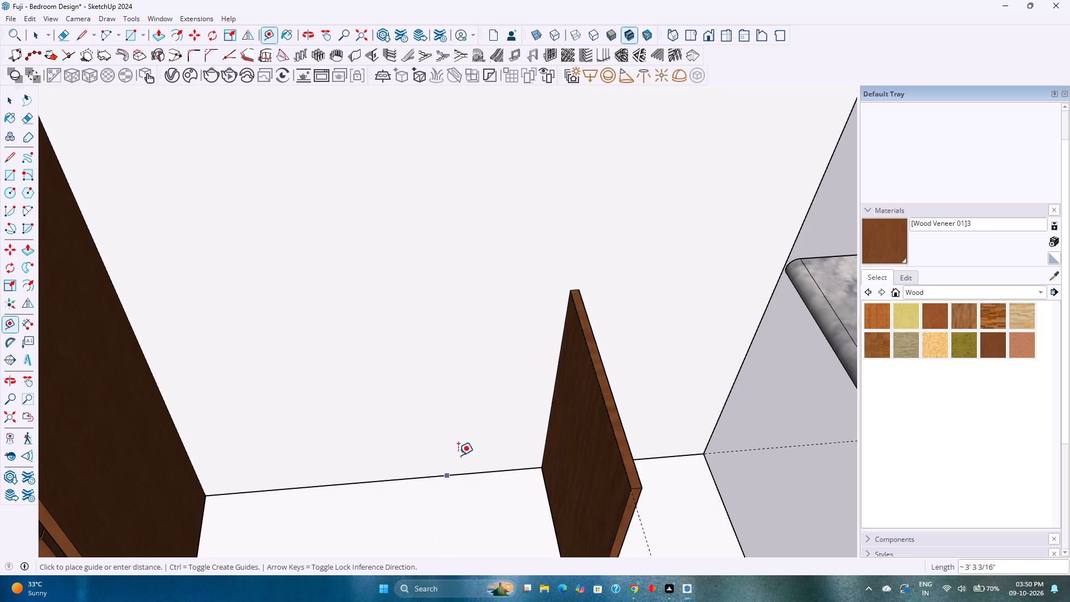
pyautogui.click(569, 294)
pyautogui.moveTo(562, 313); pyautogui.dragTo(634, 367, button='middle')
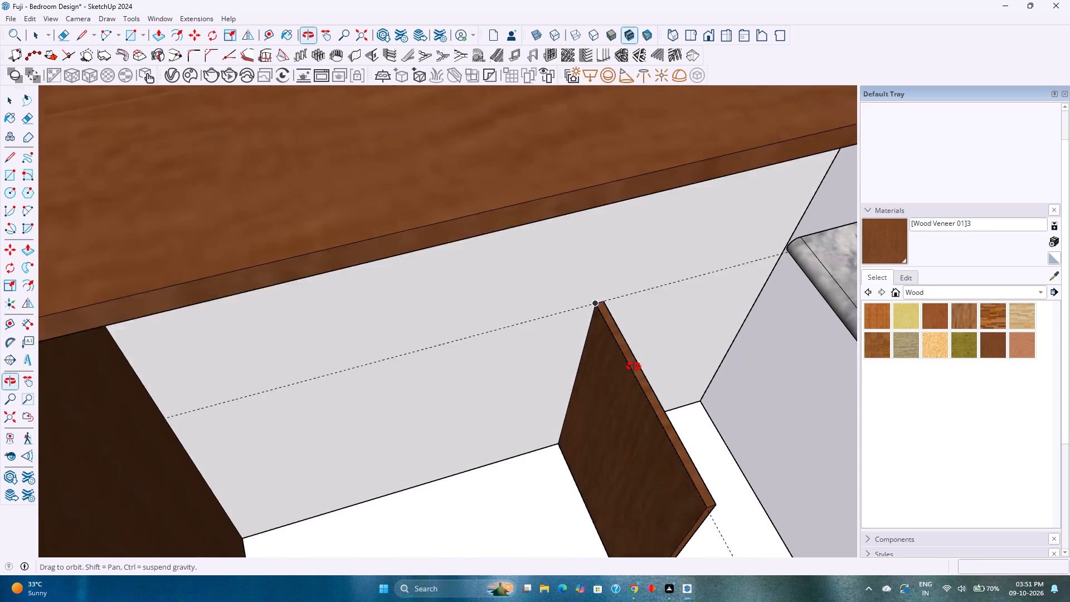
pyautogui.moveTo(634, 367); pyautogui.dragTo(639, 372, button='middle')
# Add a parallel guide offset 0.25" from the end support panel's top wall-side edge.
pyautogui.scroll(3, 610, 383)
pyautogui.rightClick(610, 383)
pyautogui.press('Escape')
pyautogui.scroll(8, 606, 321)
pyautogui.press('Escape')
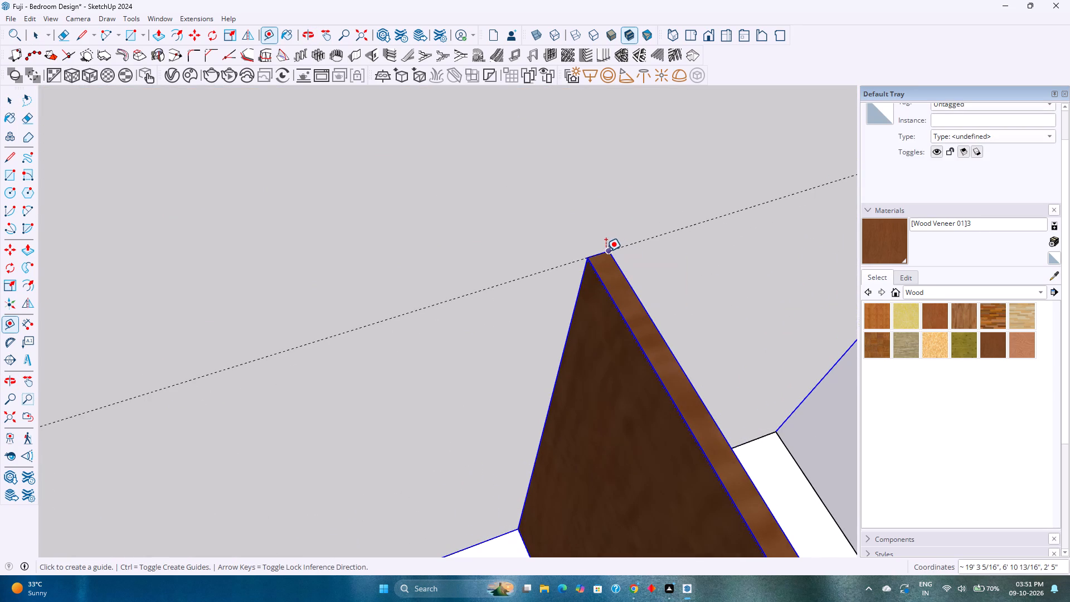
pyautogui.scroll(8, 593, 260)
pyautogui.click(598, 254)
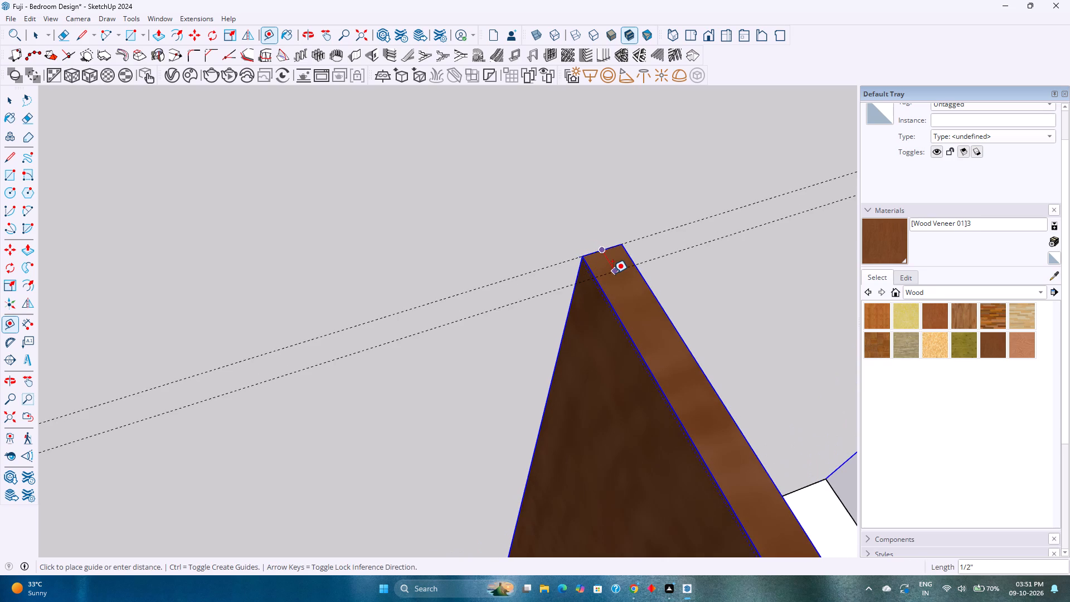
pyautogui.press('0')
pyautogui.write('.2')
pyautogui.press('5')
pyautogui.press('Return')
pyautogui.scroll(7, 557, 267)
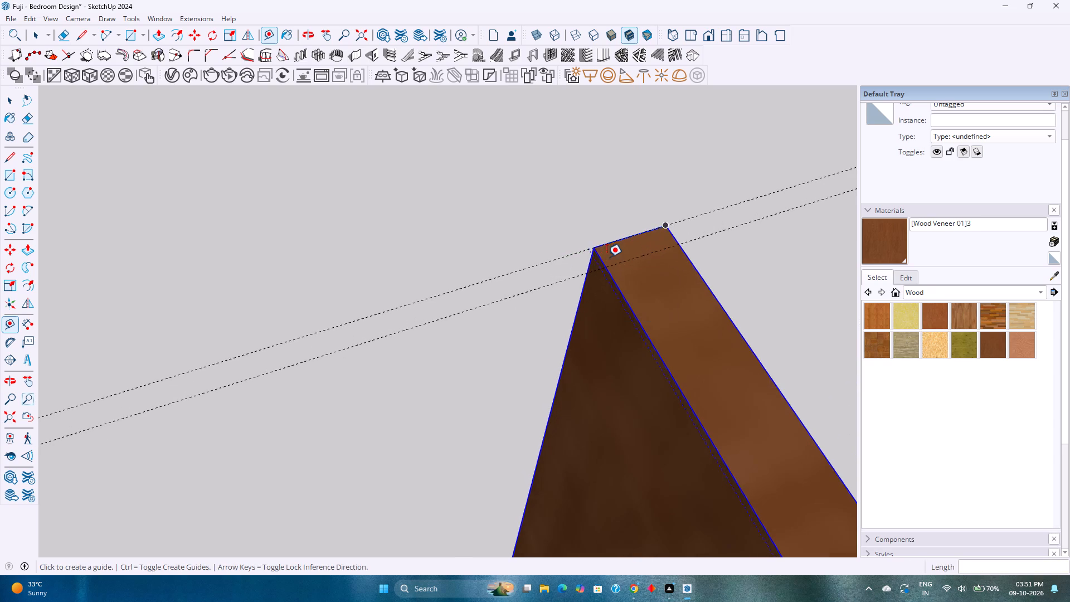
pyautogui.scroll(12, 600, 260)
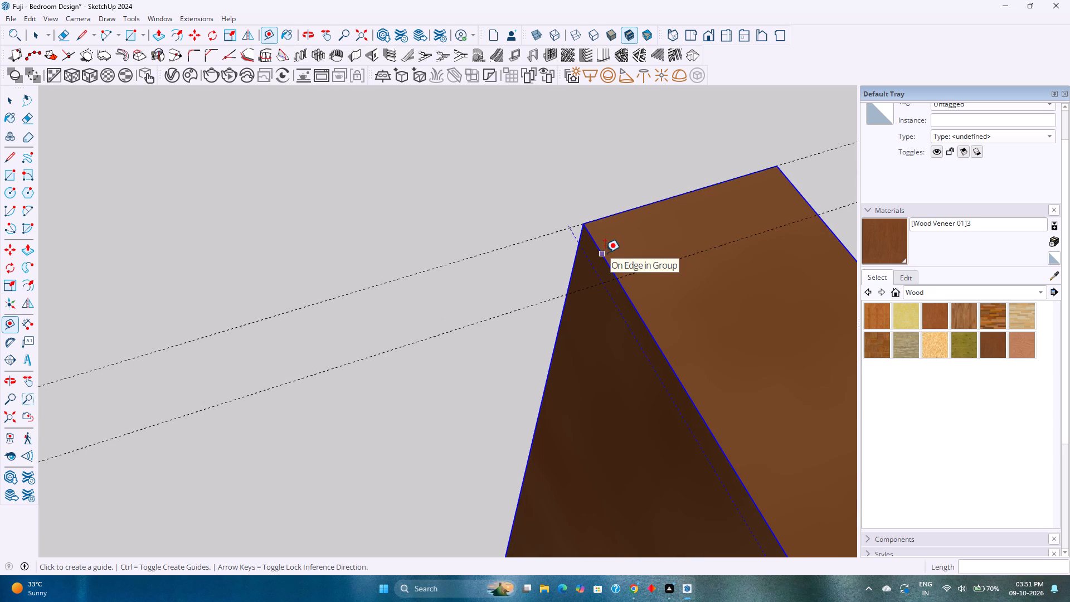
pyautogui.moveTo(605, 253); pyautogui.dragTo(556, 288, button='middle')
pyautogui.scroll(-14, 602, 262)
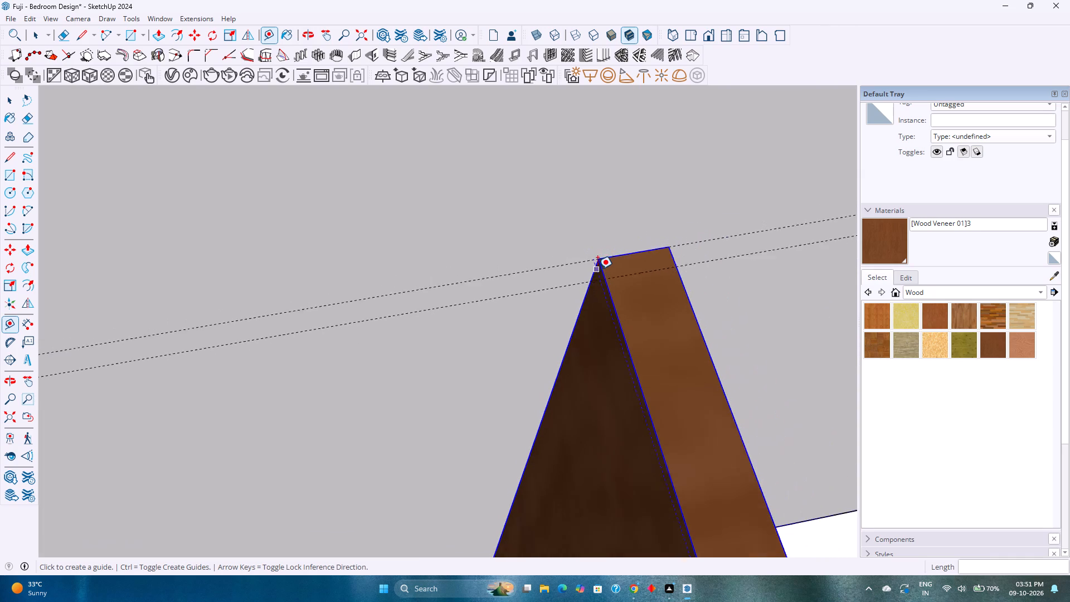
# Add a Tape Measure guide offset 1.5" from the end support panel's top wardrobe-side edge, towards the wardrobe.
pyautogui.scroll(-6, 597, 269)
pyautogui.keyDown('shift'); pyautogui.moveTo(508, 315); pyautogui.dragTo(720, 230, button='middle'); pyautogui.keyUp('shift')
pyautogui.scroll(-11, 717, 233)
pyautogui.keyDown('shift'); pyautogui.moveTo(590, 290); pyautogui.dragTo(679, 259, button='middle'); pyautogui.keyUp('shift')
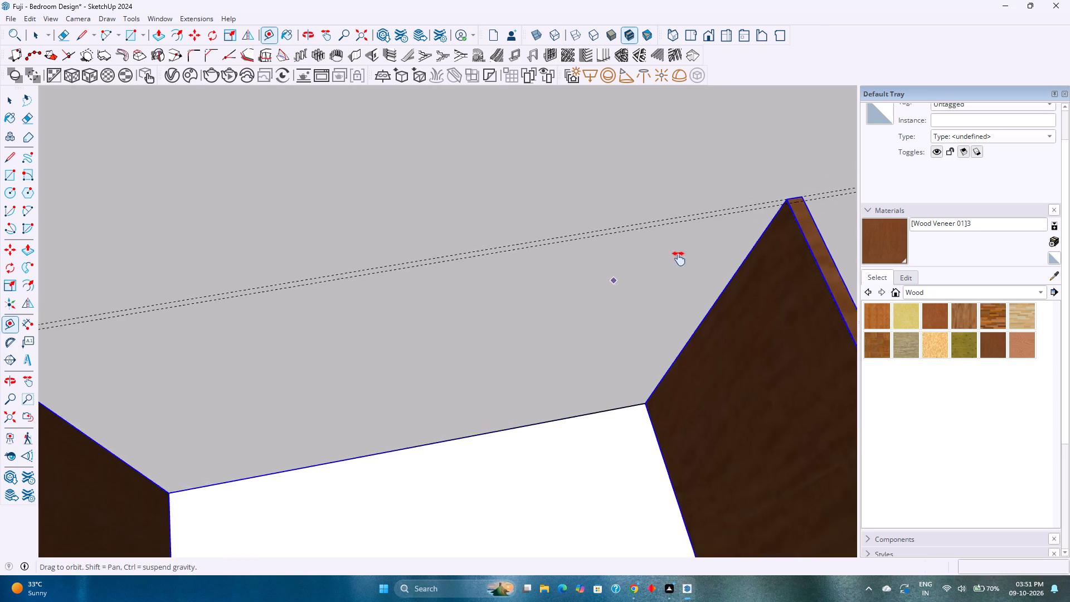
pyautogui.keyDown('shift'); pyautogui.moveTo(679, 259); pyautogui.dragTo(727, 245, button='middle'); pyautogui.keyUp('shift')
pyautogui.scroll(2, 207, 300)
pyautogui.keyDown('shift'); pyautogui.moveTo(113, 306); pyautogui.dragTo(62, 288, button='middle'); pyautogui.keyUp('shift')
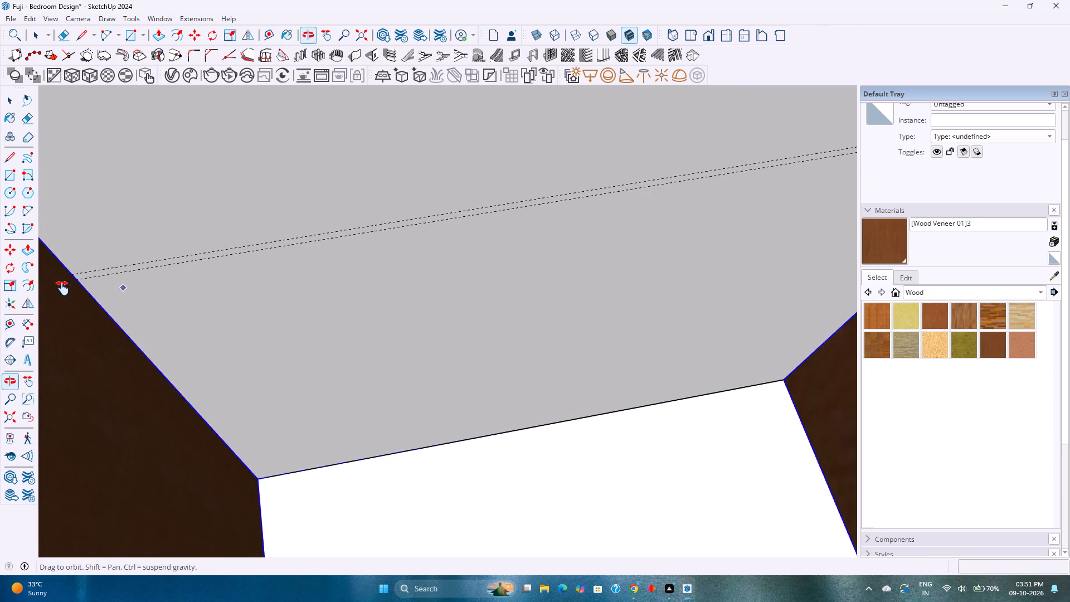
pyautogui.keyDown('shift'); pyautogui.moveTo(62, 288); pyautogui.dragTo(37, 290, button='middle'); pyautogui.keyUp('shift')
pyautogui.scroll(-5, 374, 266)
pyautogui.keyDown('shift'); pyautogui.moveTo(477, 270); pyautogui.dragTo(169, 347, button='middle'); pyautogui.keyUp('shift')
pyautogui.scroll(9, 431, 226)
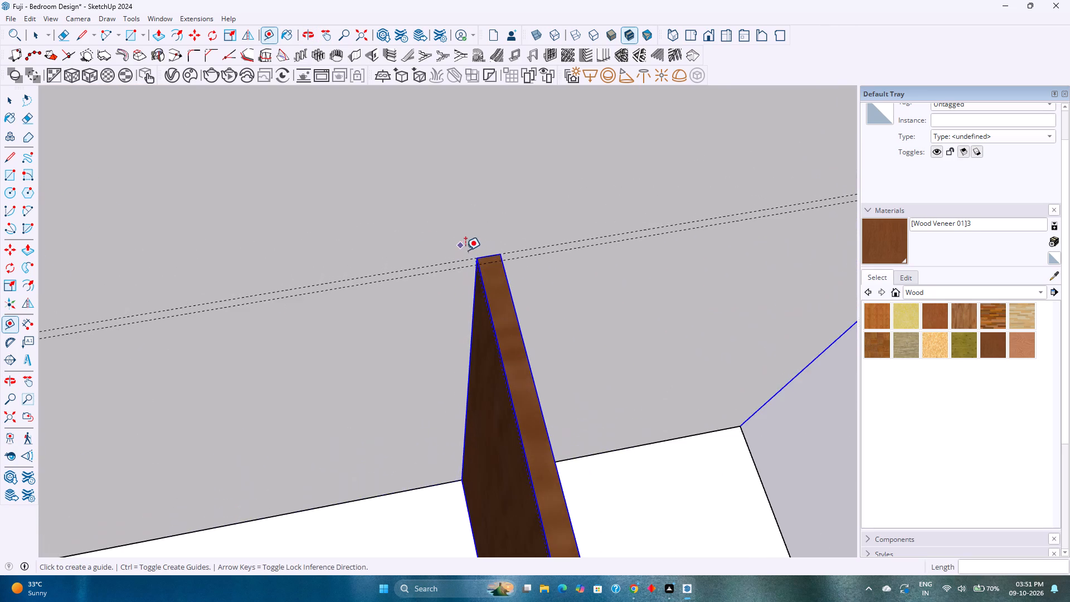
pyautogui.scroll(18, 465, 250)
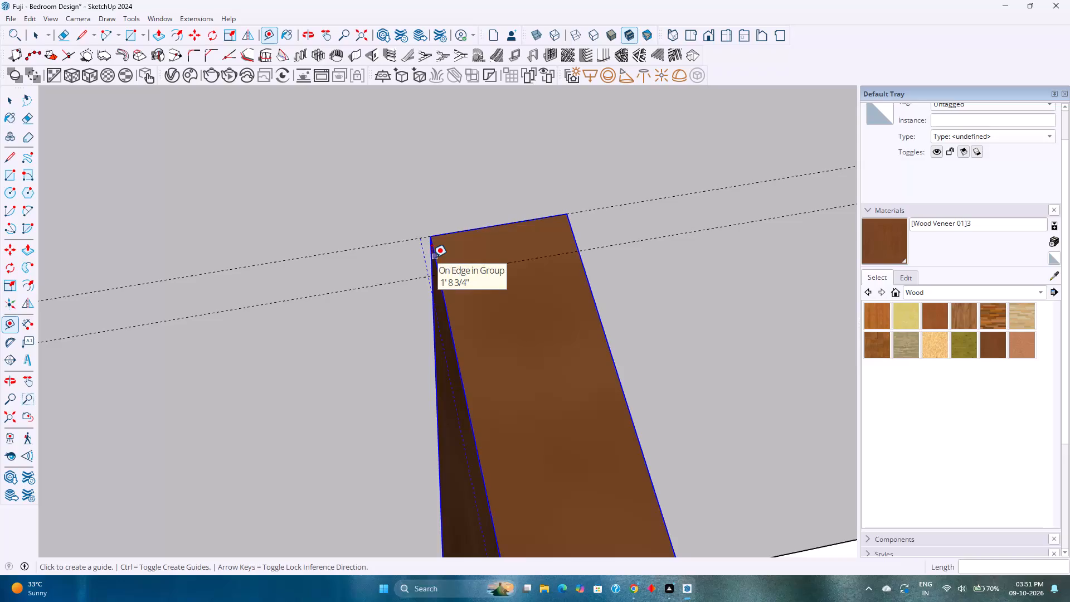
pyautogui.click(432, 258)
pyautogui.scroll(-5, 335, 261)
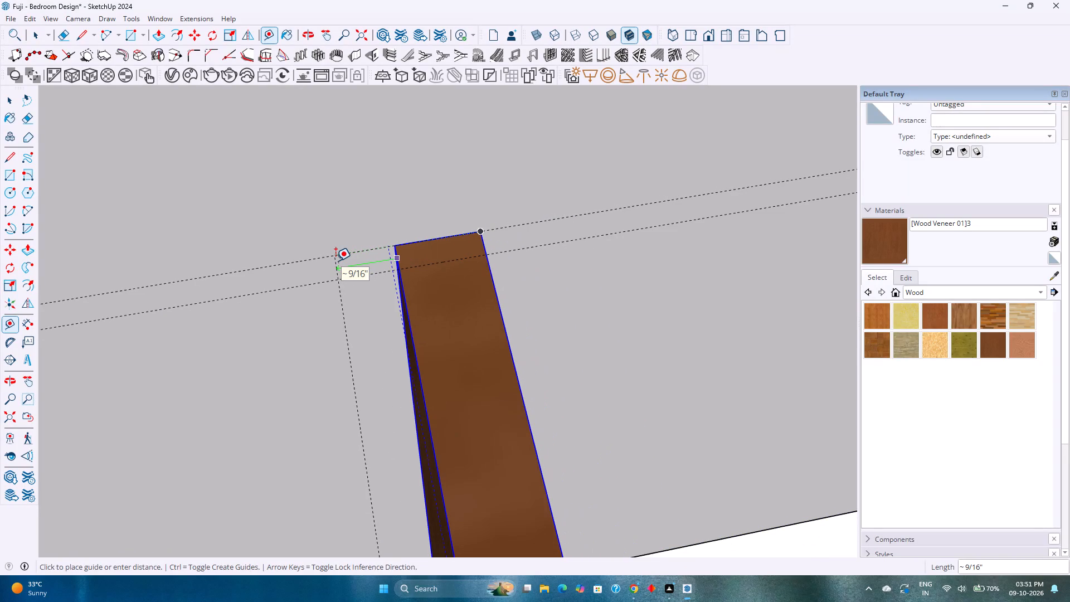
pyautogui.press('1')
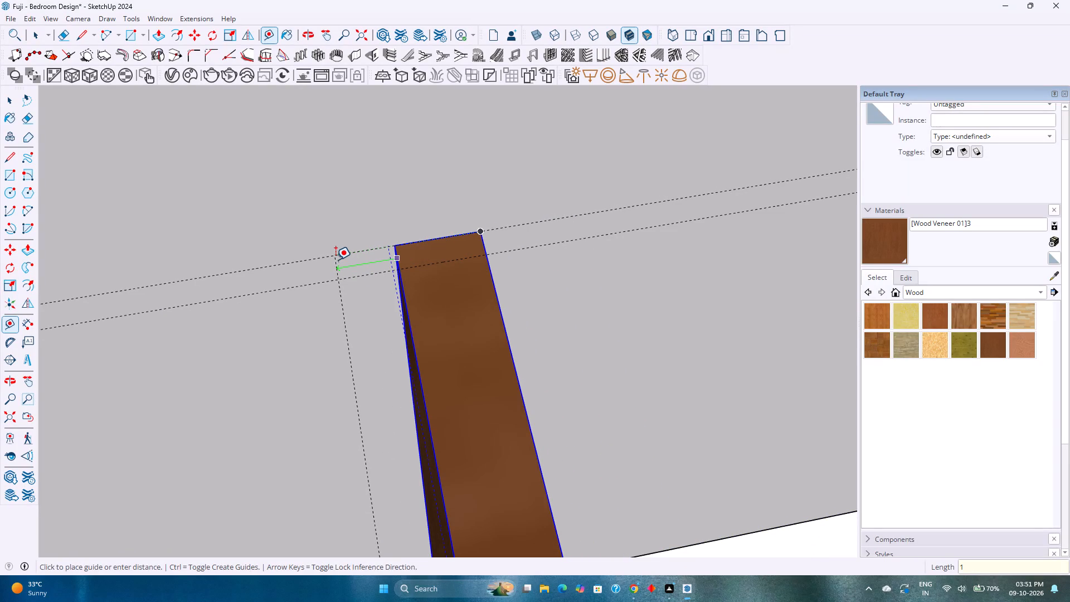
pyautogui.write('.5')
pyautogui.press('Return')
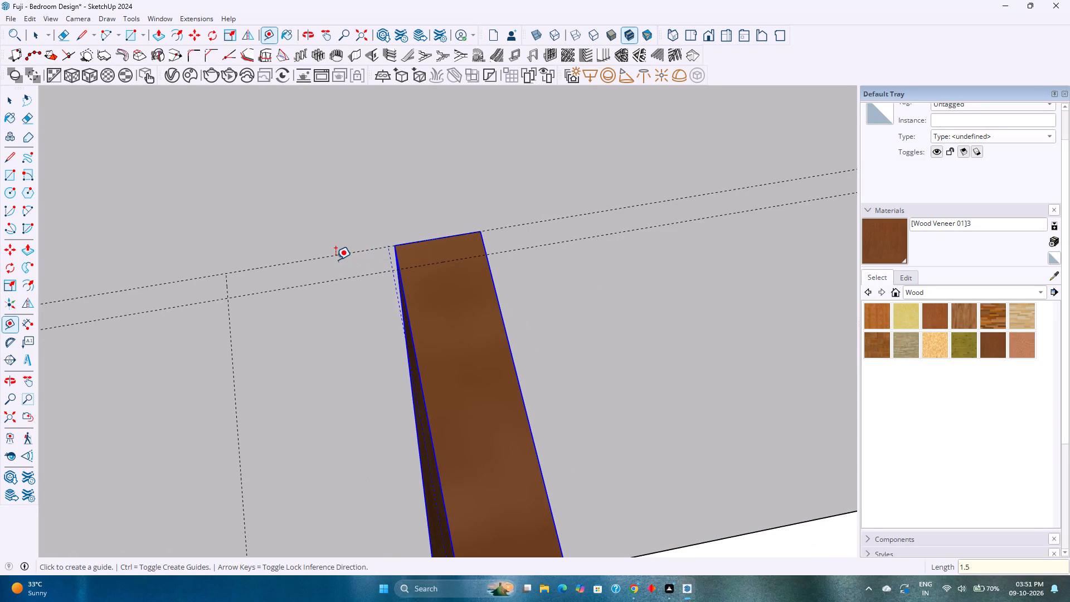
# Add a parallel guide 0.25" from the new guide, on its wardrobe side.
pyautogui.keyDown('shift'); pyautogui.moveTo(221, 316); pyautogui.dragTo(420, 309, button='middle'); pyautogui.keyUp('shift')
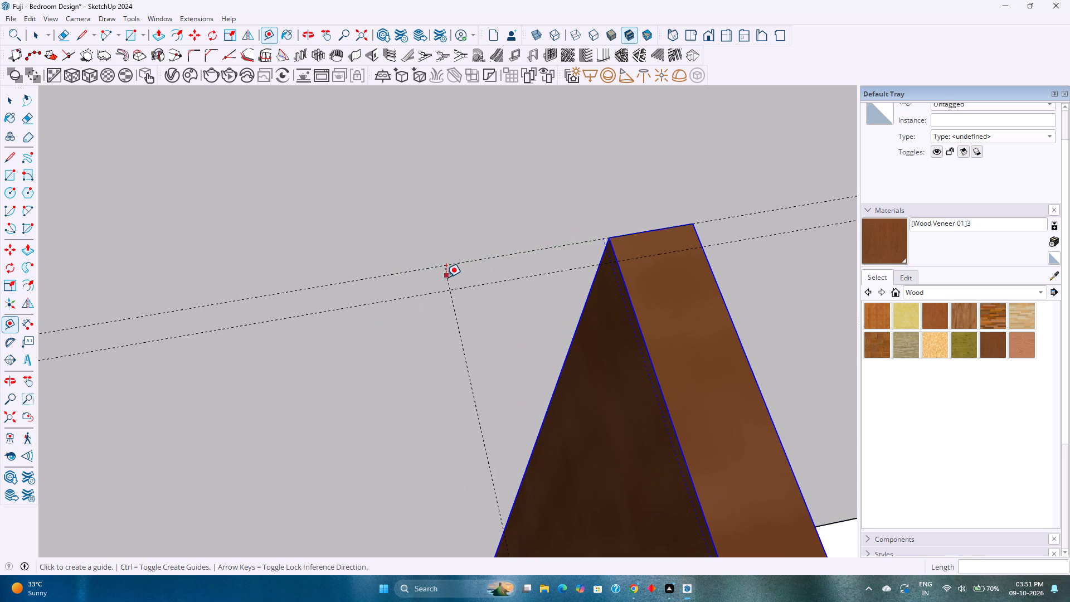
pyautogui.click(448, 279)
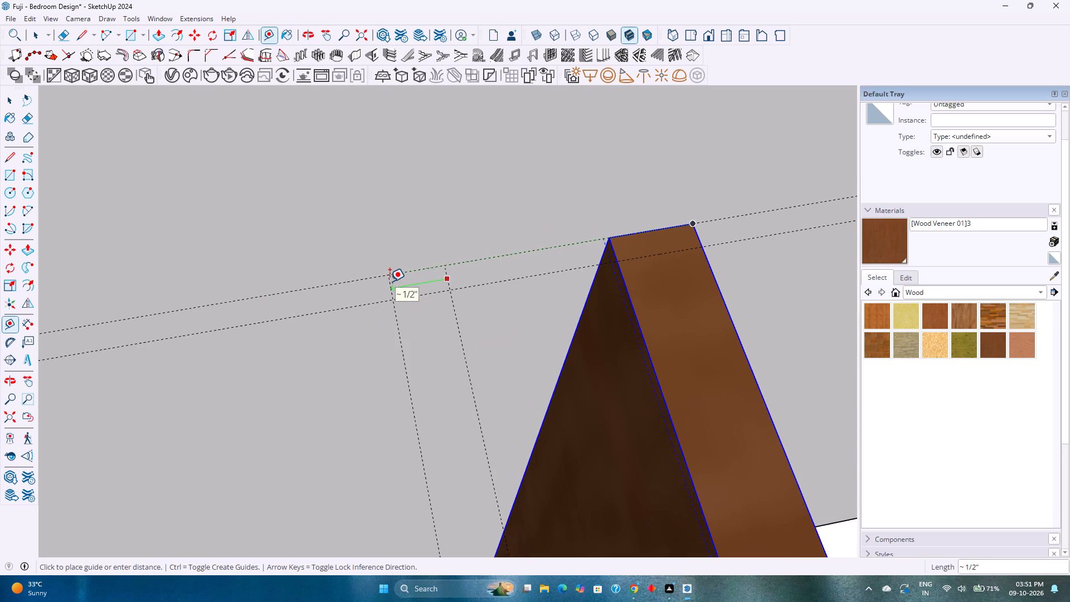
pyautogui.write('0.')
pyautogui.write('025')
pyautogui.press('Return')
pyautogui.write('0.')
pyautogui.write('25')
pyautogui.press('Return')
# Add a guide 1/8" from the 0.25" wall-parallel guide, towards the wall, midway between the two guides running along the wall.
pyautogui.scroll(-12, 456, 292)
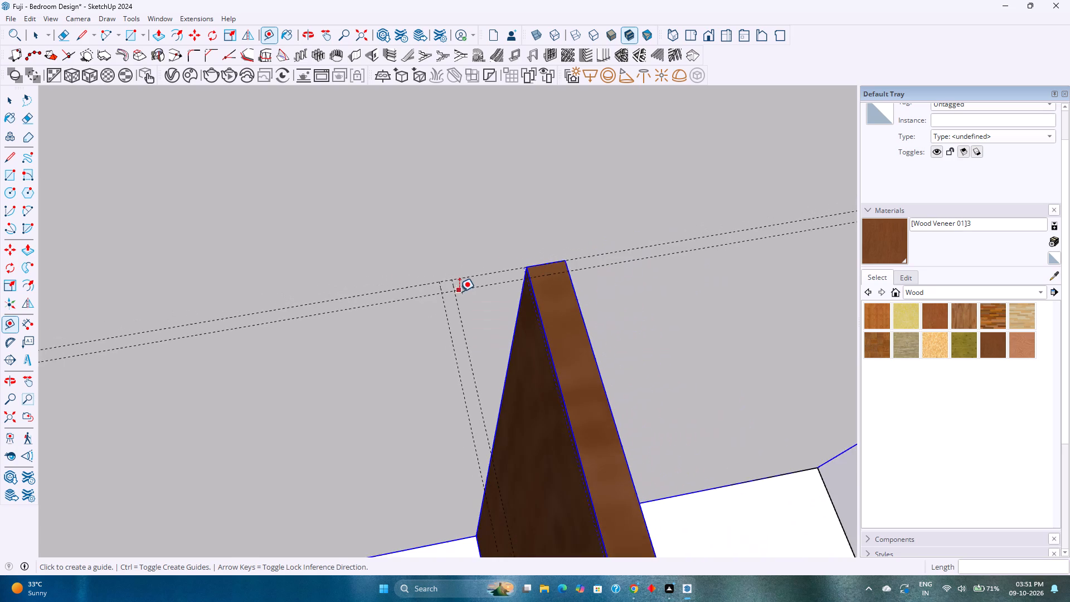
pyautogui.scroll(15, 457, 299)
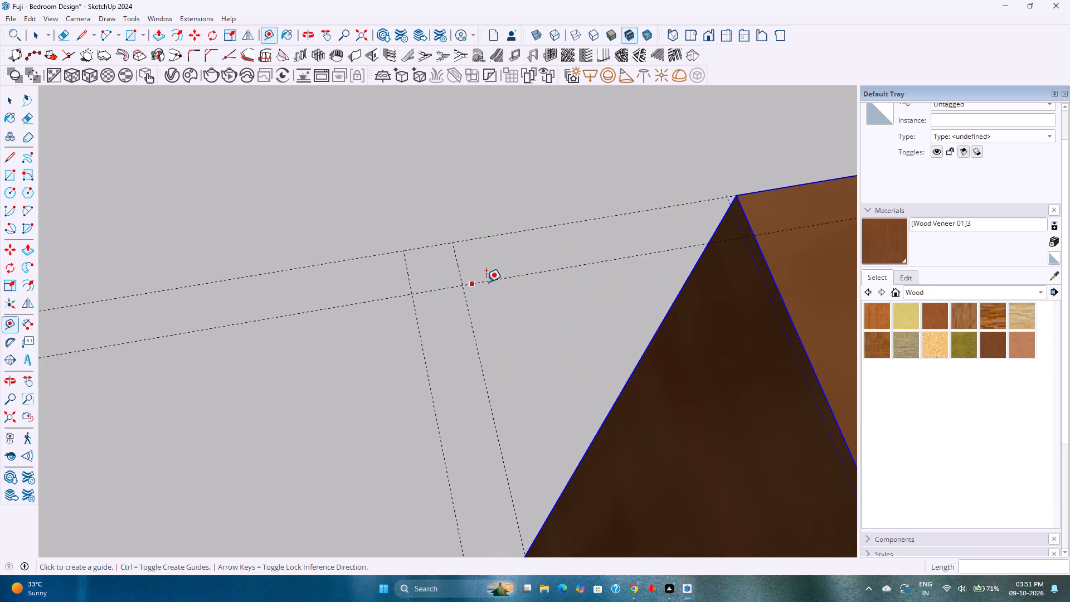
pyautogui.click(490, 279)
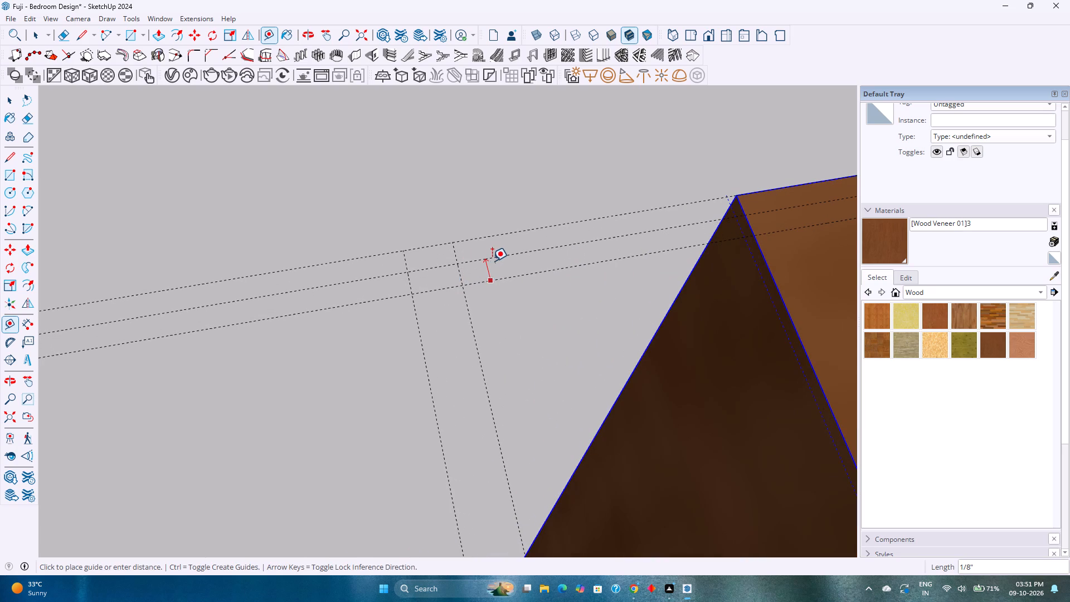
pyautogui.click(492, 261)
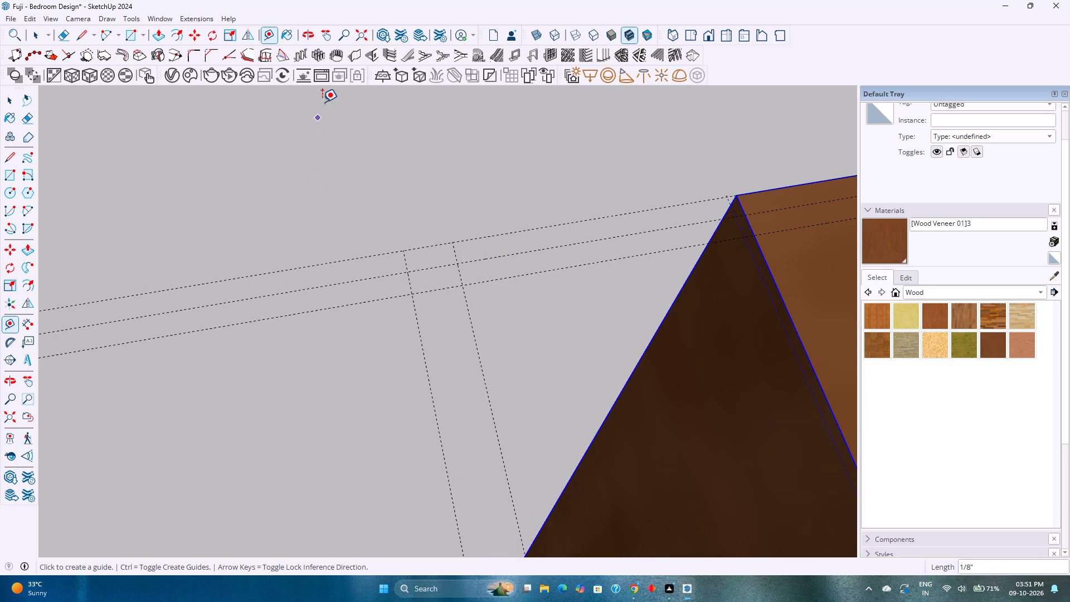
# Draw a horizontal 1/4" by 3' 4" rectangle along the wall, from the end support's outer top edge to the wardrobe side panel.
pyautogui.scroll(-2, 243, 109)
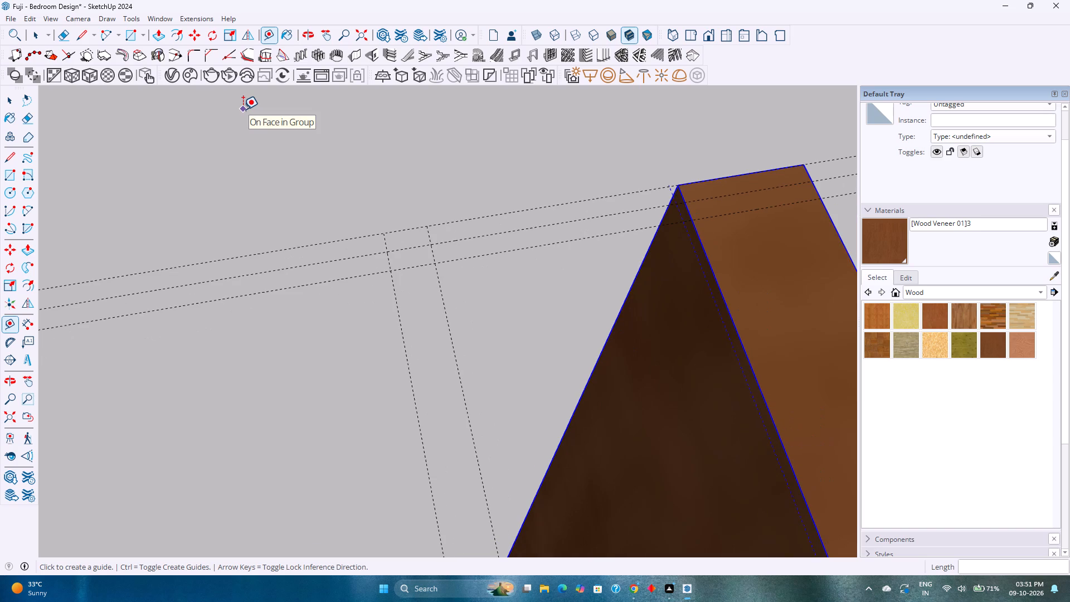
pyautogui.click(130, 32)
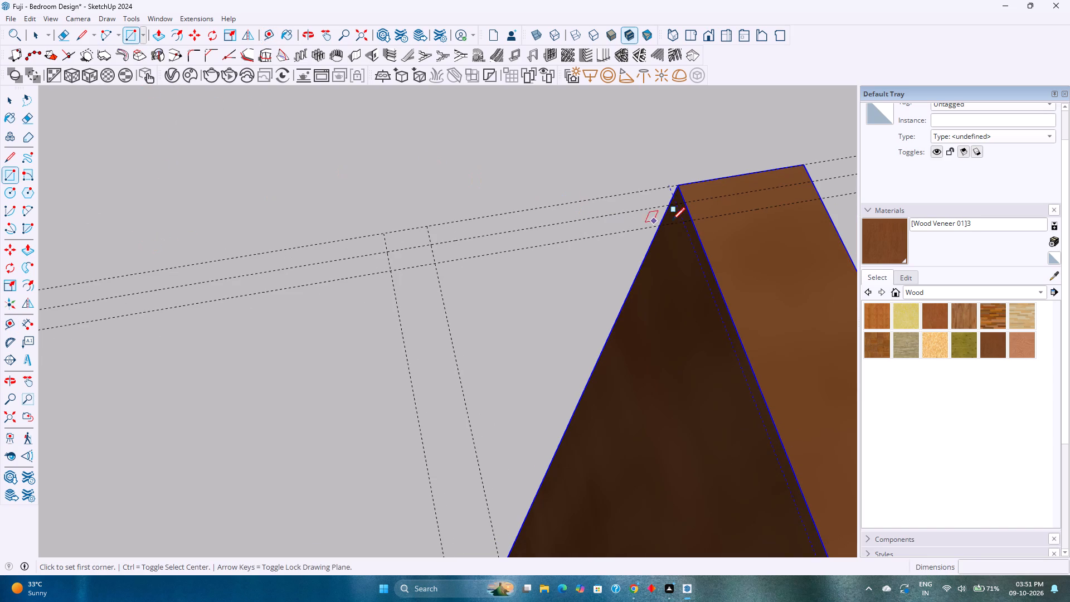
pyautogui.click(823, 198)
pyautogui.scroll(-10, 503, 242)
pyautogui.keyDown('shift'); pyautogui.moveTo(476, 240); pyautogui.dragTo(836, 206, button='middle'); pyautogui.keyUp('shift')
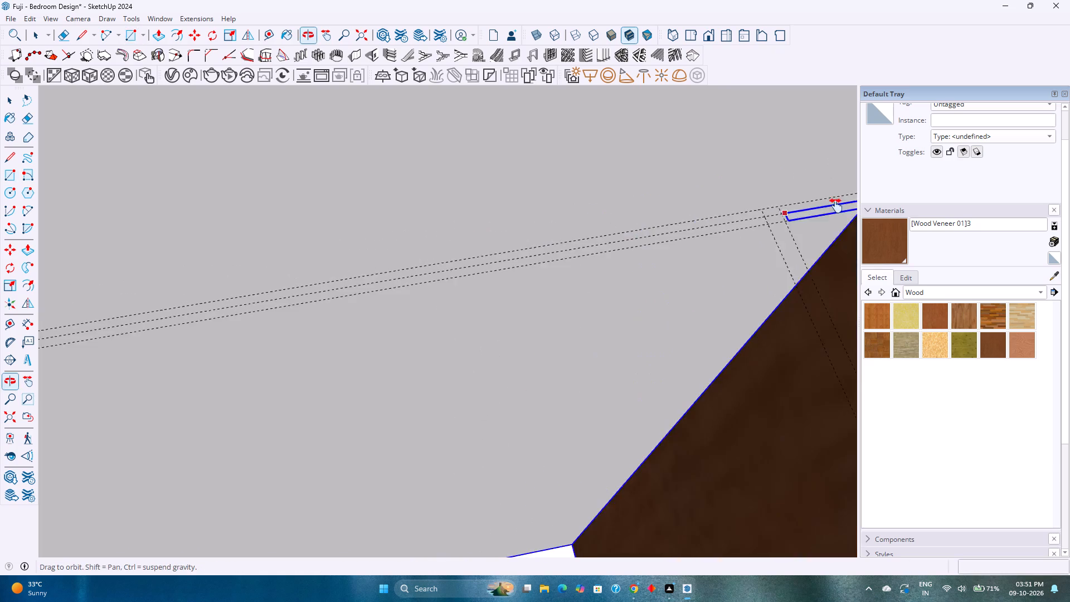
pyautogui.keyDown('shift'); pyautogui.moveTo(836, 206); pyautogui.dragTo(869, 201, button='middle'); pyautogui.keyUp('shift')
pyautogui.scroll(-14, 387, 268)
pyautogui.keyDown('shift'); pyautogui.moveTo(348, 266); pyautogui.dragTo(834, 225, button='middle'); pyautogui.keyUp('shift')
pyautogui.scroll(-12, 434, 277)
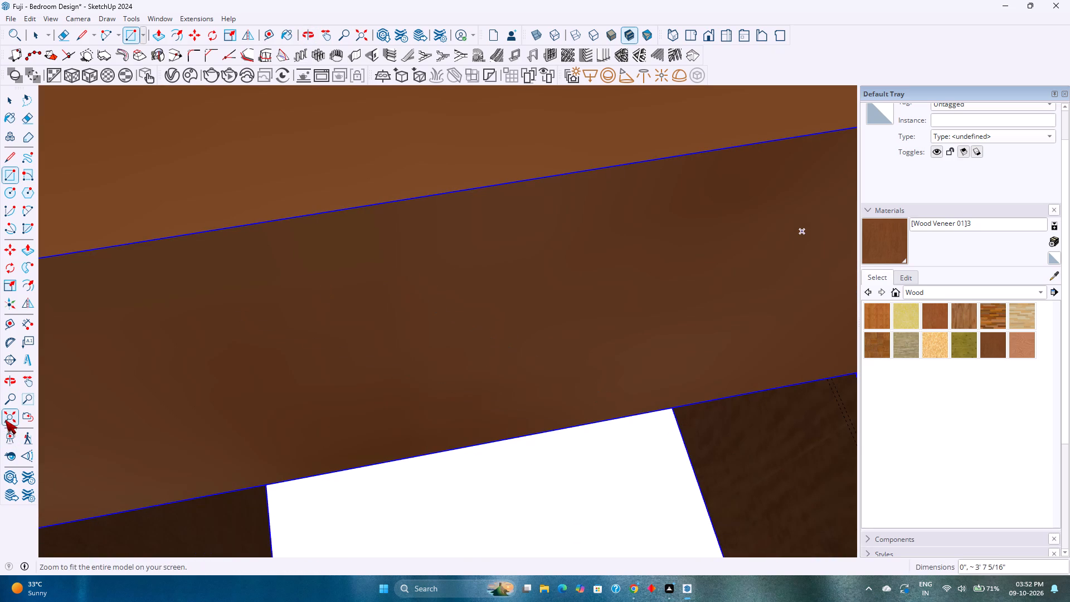
pyautogui.click(5, 420)
pyautogui.scroll(7, 440, 239)
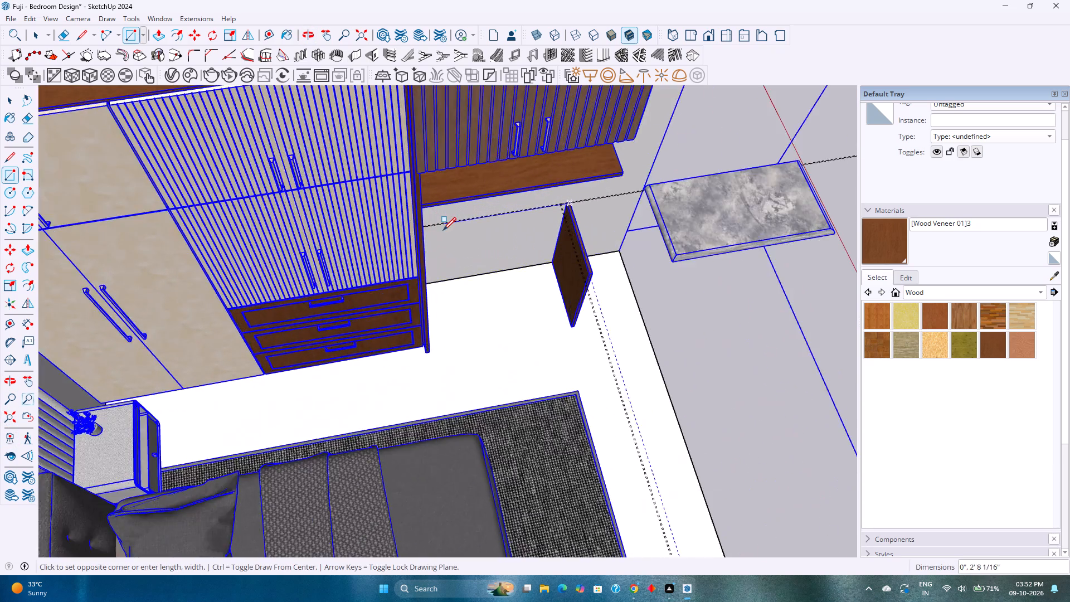
pyautogui.scroll(15, 443, 230)
pyautogui.keyDown('shift'); pyautogui.moveTo(409, 227); pyautogui.dragTo(343, 280, button='middle'); pyautogui.keyUp('shift')
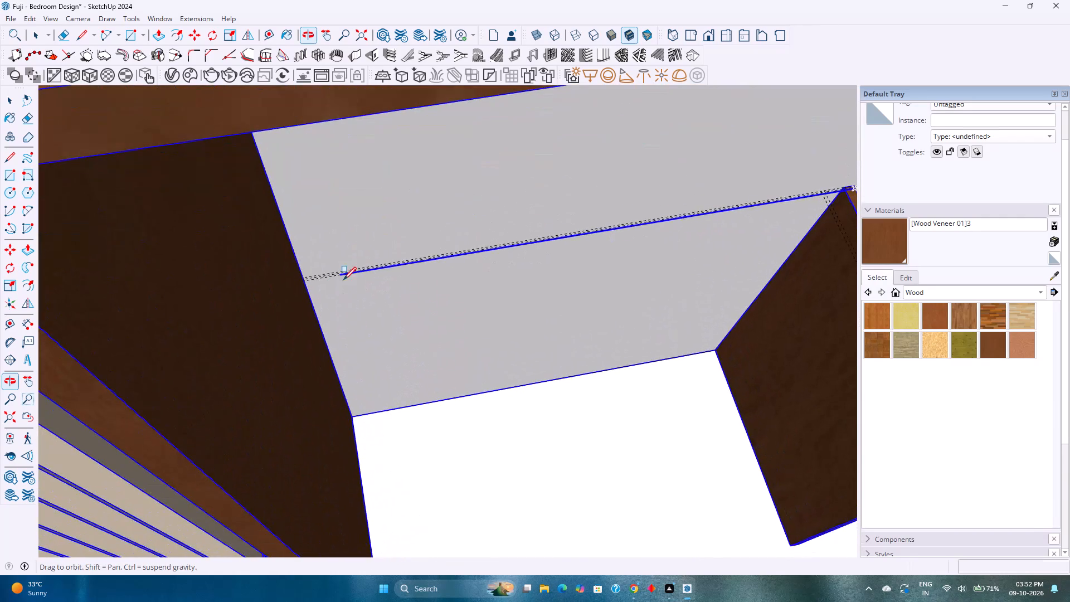
pyautogui.scroll(17, 306, 281)
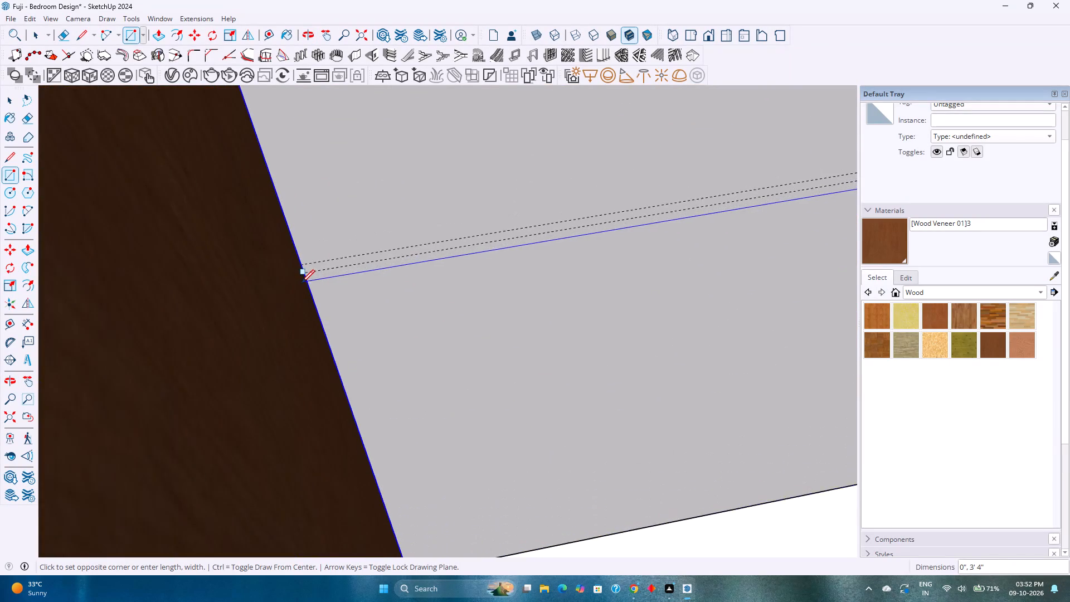
pyautogui.scroll(6, 301, 283)
pyautogui.press('Up')
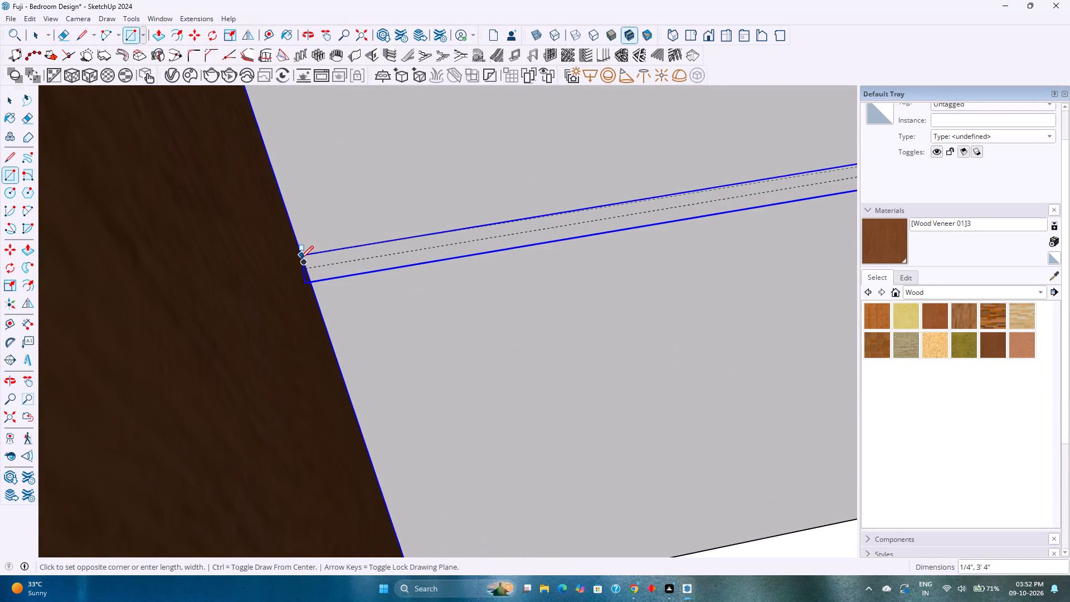
pyautogui.click(299, 255)
# Make the thin rectangle along the wall, including its edges, into a group.
pyautogui.scroll(-9, 299, 255)
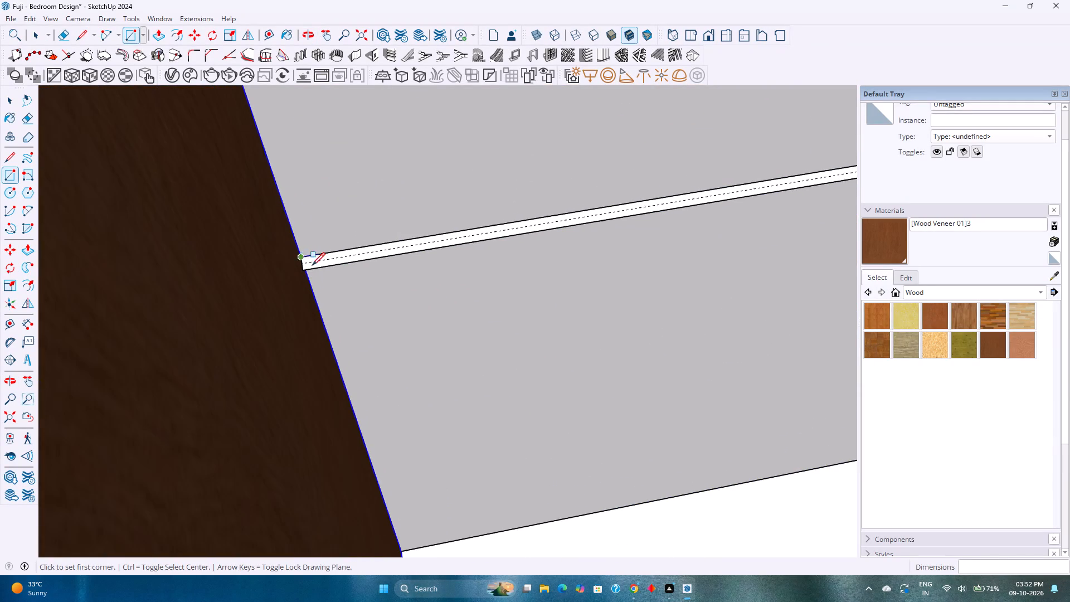
pyautogui.keyDown('shift'); pyautogui.moveTo(451, 288); pyautogui.dragTo(123, 332, button='middle'); pyautogui.keyUp('shift')
pyautogui.scroll(-5, 337, 316)
pyautogui.press('space')
pyautogui.scroll(-5, 451, 270)
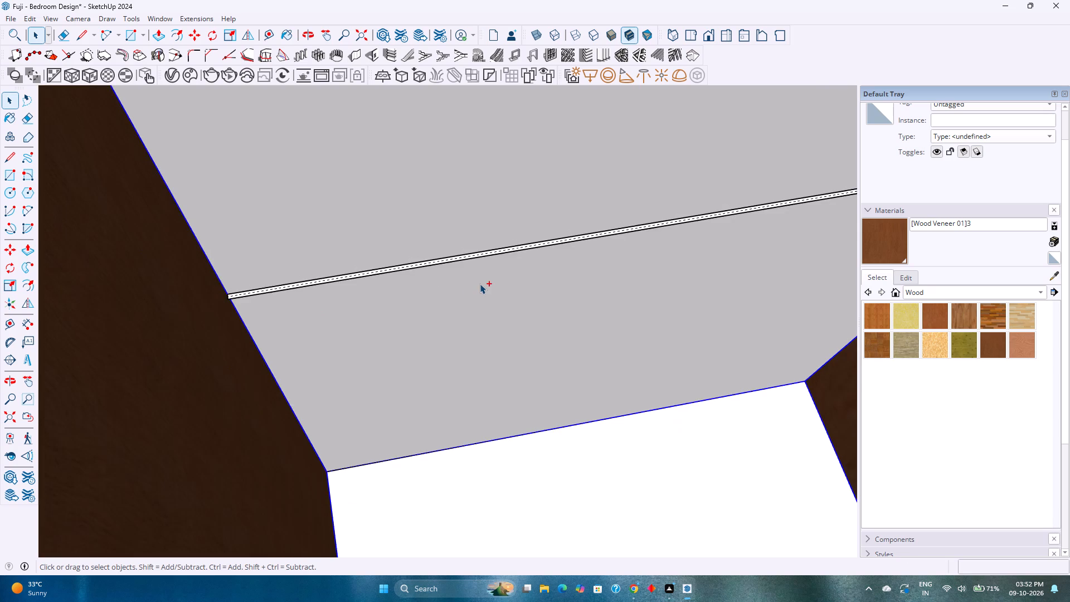
pyautogui.keyDown('shift'); pyautogui.moveTo(482, 284); pyautogui.dragTo(74, 390, button='middle'); pyautogui.keyUp('shift')
pyautogui.scroll(9, 667, 206)
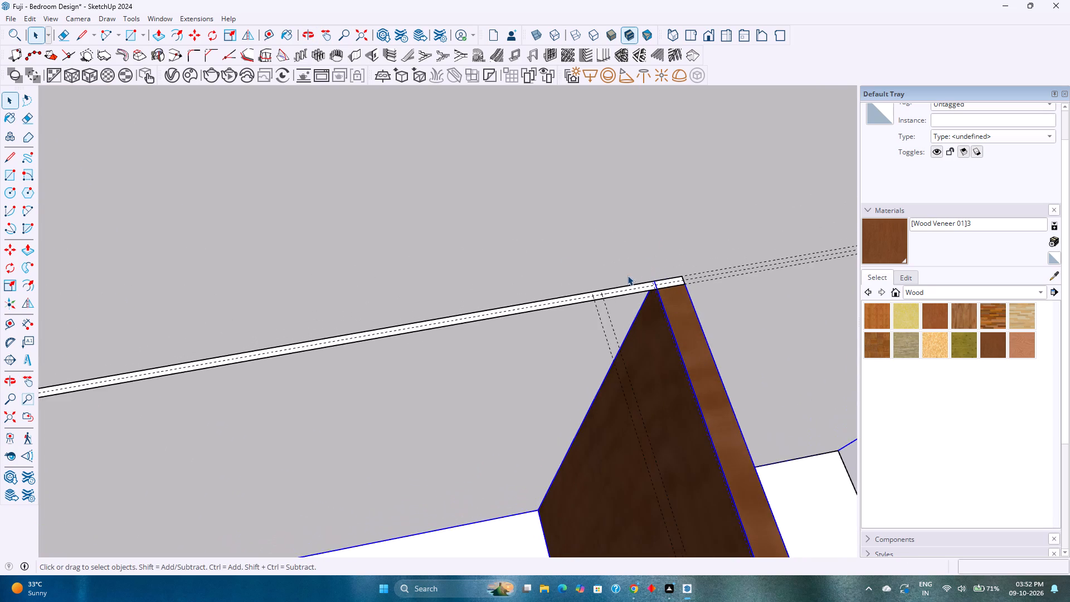
pyautogui.scroll(8, 628, 275)
pyautogui.doubleClick(529, 325)
pyautogui.rightClick(529, 326)
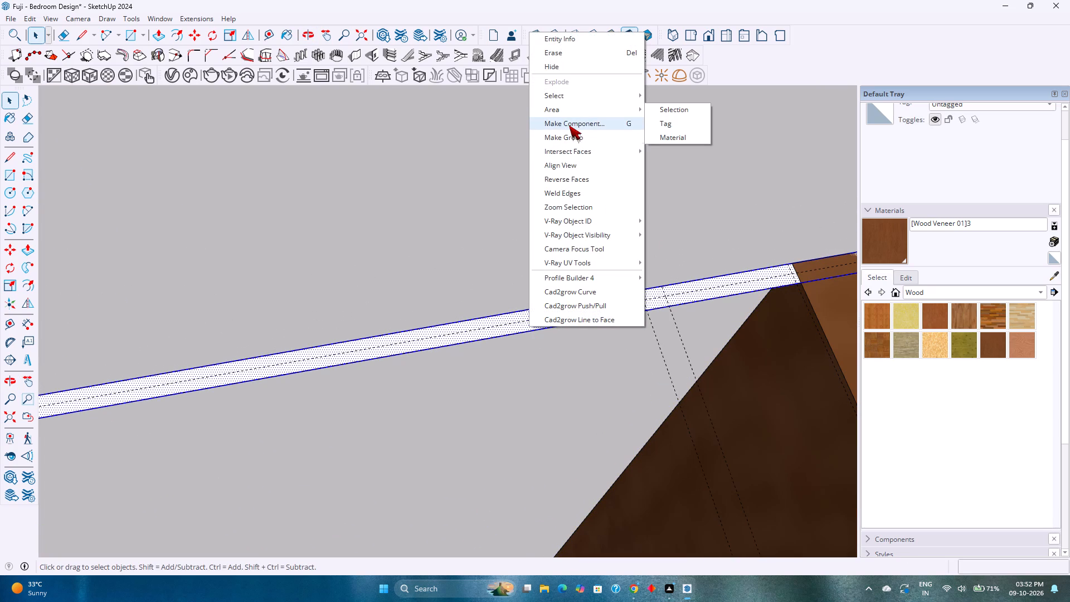
pyautogui.click(570, 133)
# Add a guide offset 1.5" from the end support panel's outer top edge, towards the wardrobe.
pyautogui.keyDown('shift'); pyautogui.moveTo(615, 275); pyautogui.dragTo(331, 280, button='middle'); pyautogui.keyUp('shift')
pyautogui.scroll(7, 493, 292)
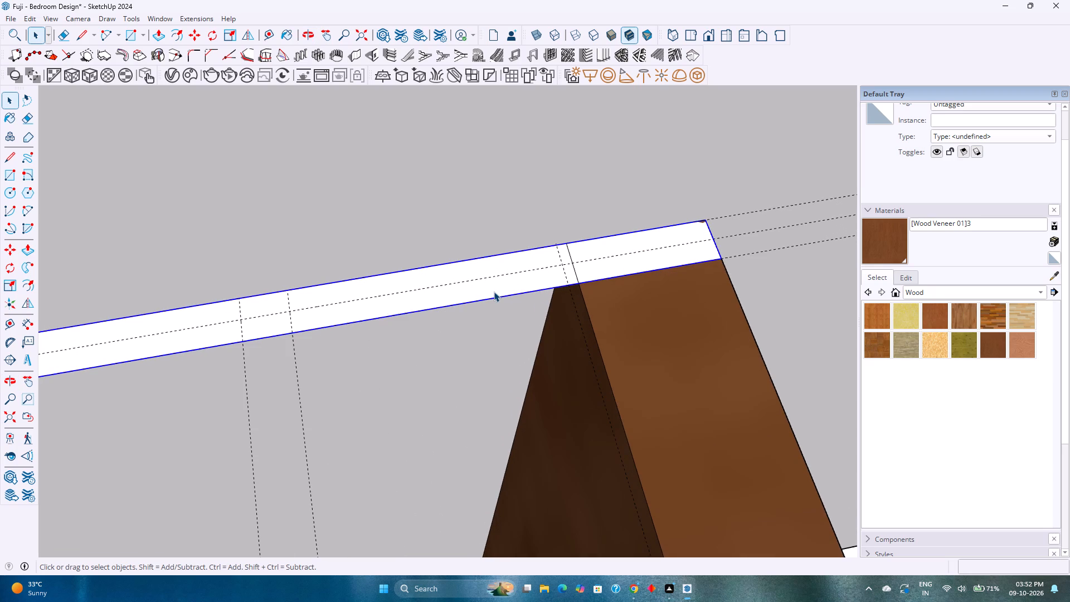
pyautogui.scroll(-16, 494, 292)
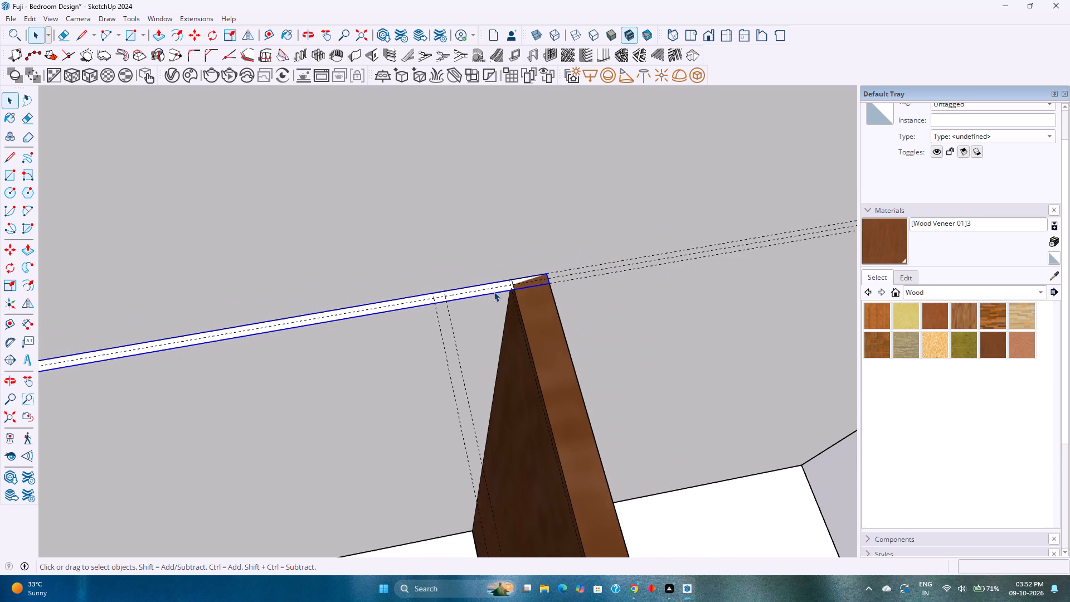
pyautogui.click(453, 330)
pyautogui.scroll(1, 547, 289)
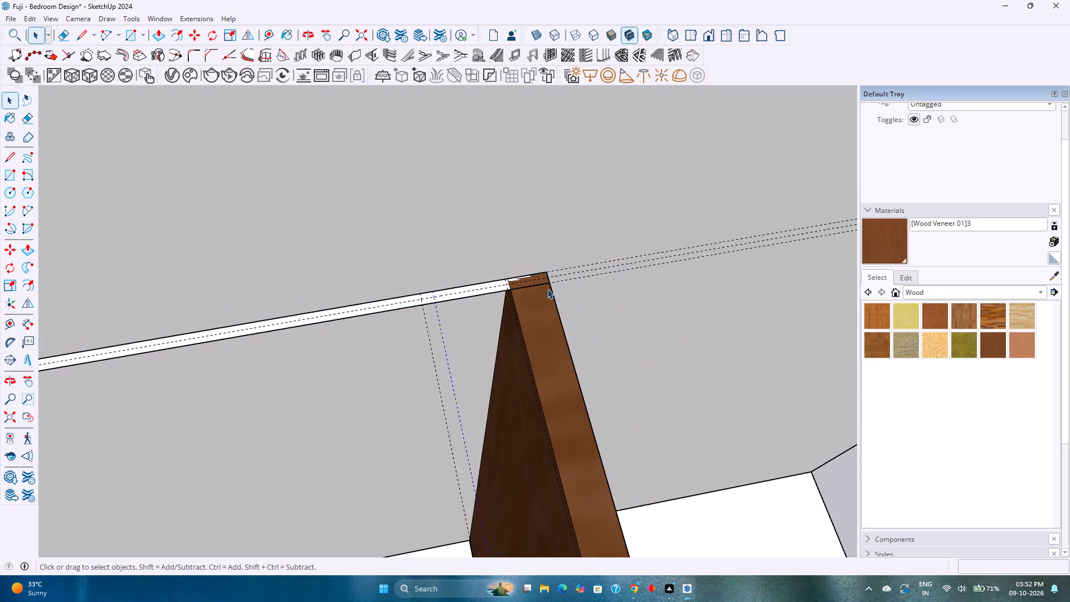
pyautogui.scroll(5, 547, 289)
pyautogui.moveTo(547, 289); pyautogui.dragTo(507, 317, button='middle')
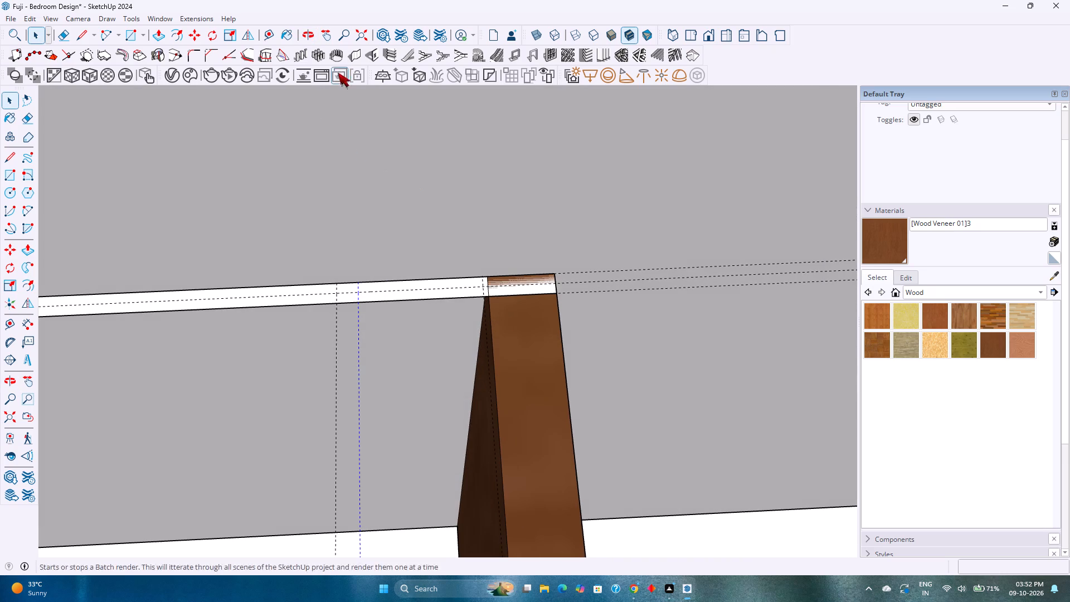
pyautogui.click(261, 35)
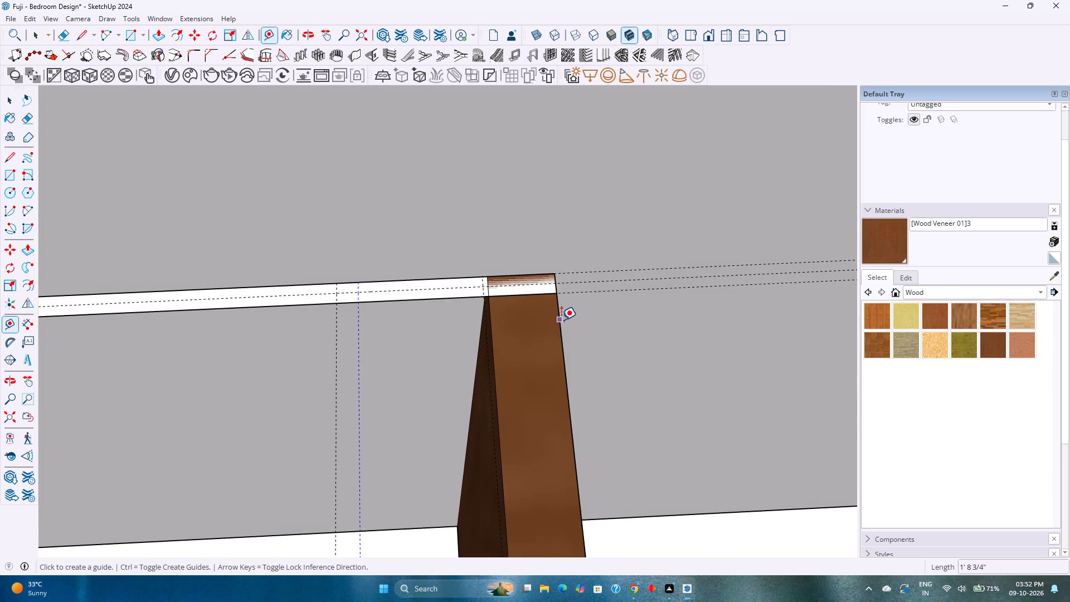
pyautogui.click(561, 320)
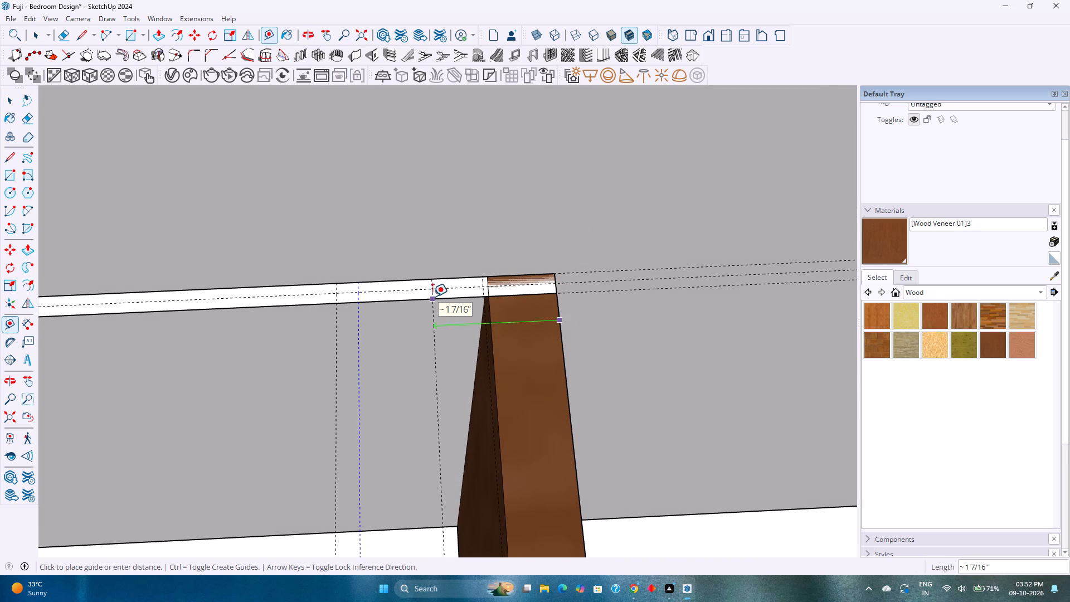
pyautogui.press('1')
pyautogui.write('.5')
pyautogui.press('Return')
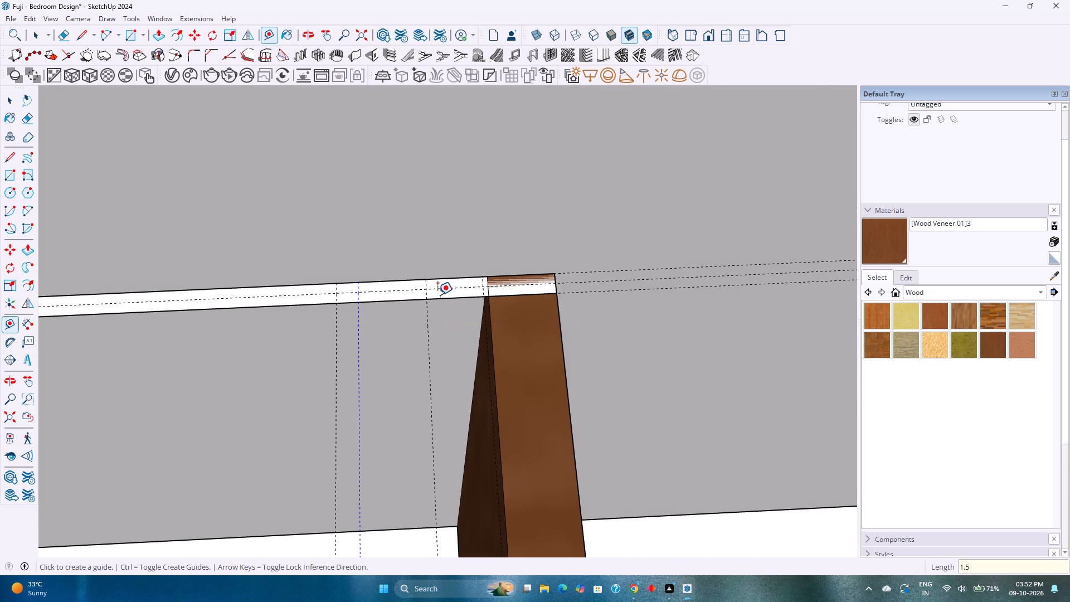
# Add a parallel guide 0.25" further towards the wardrobe from the guide measured off the support's outer edge.
pyautogui.click(427, 322)
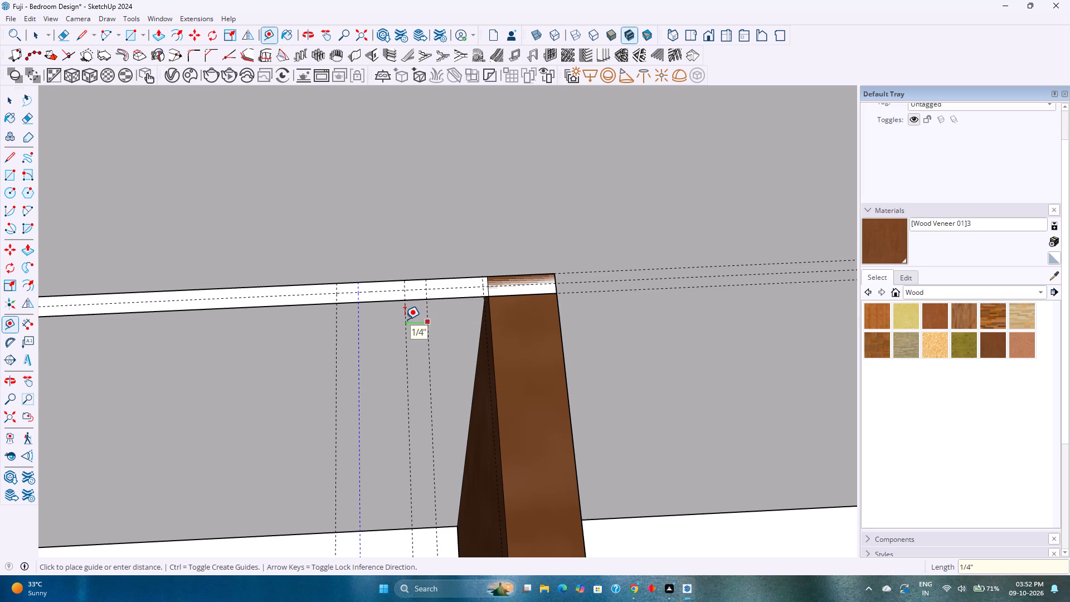
pyautogui.write('0.2')
pyautogui.press('5')
pyautogui.press('Return')
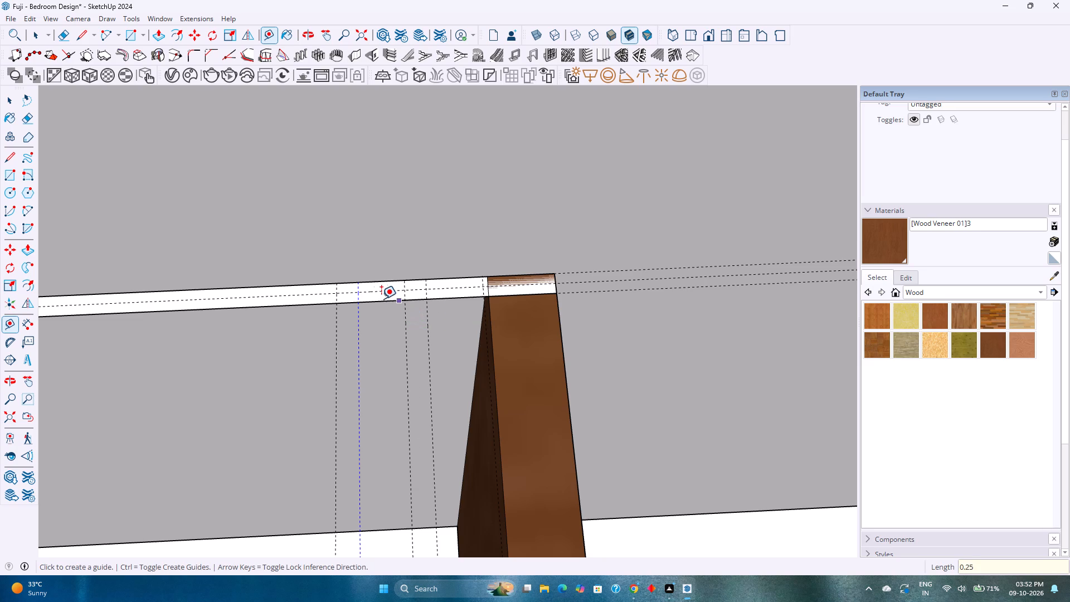
pyautogui.press('Escape')
# Delete the two surplus cross guides on the strip that lie furthest from the end support.
pyautogui.press('space')
pyautogui.click(358, 333)
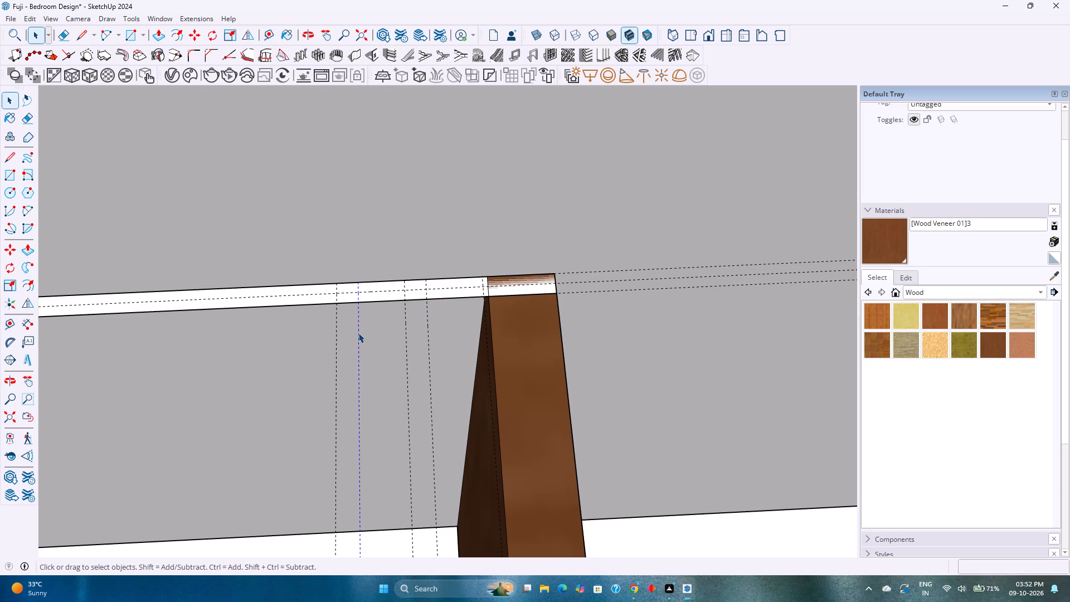
pyautogui.press('Delete')
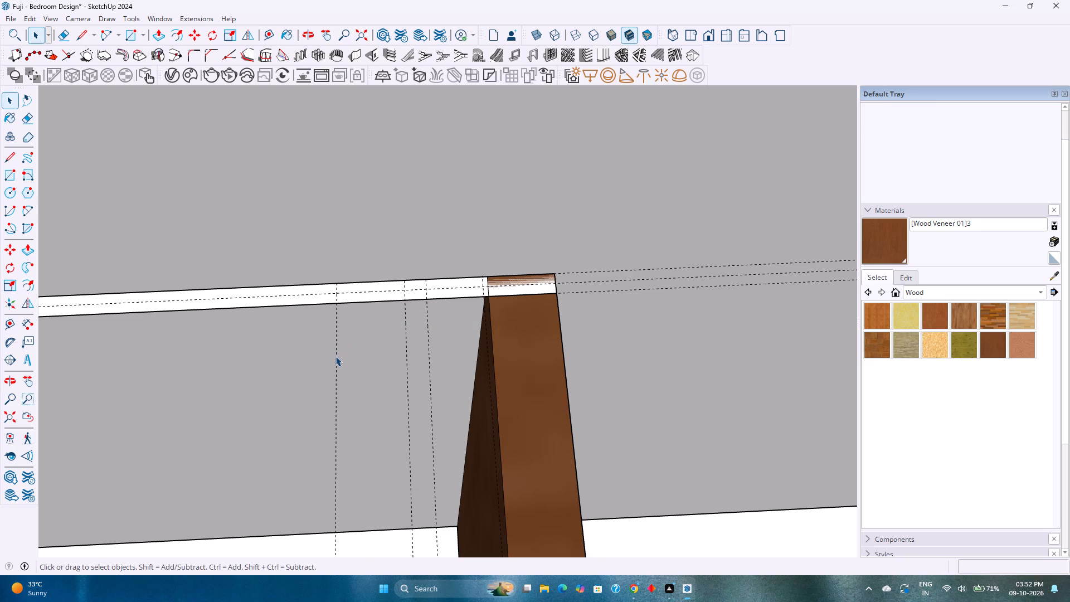
pyautogui.click(335, 356)
pyautogui.press('Delete')
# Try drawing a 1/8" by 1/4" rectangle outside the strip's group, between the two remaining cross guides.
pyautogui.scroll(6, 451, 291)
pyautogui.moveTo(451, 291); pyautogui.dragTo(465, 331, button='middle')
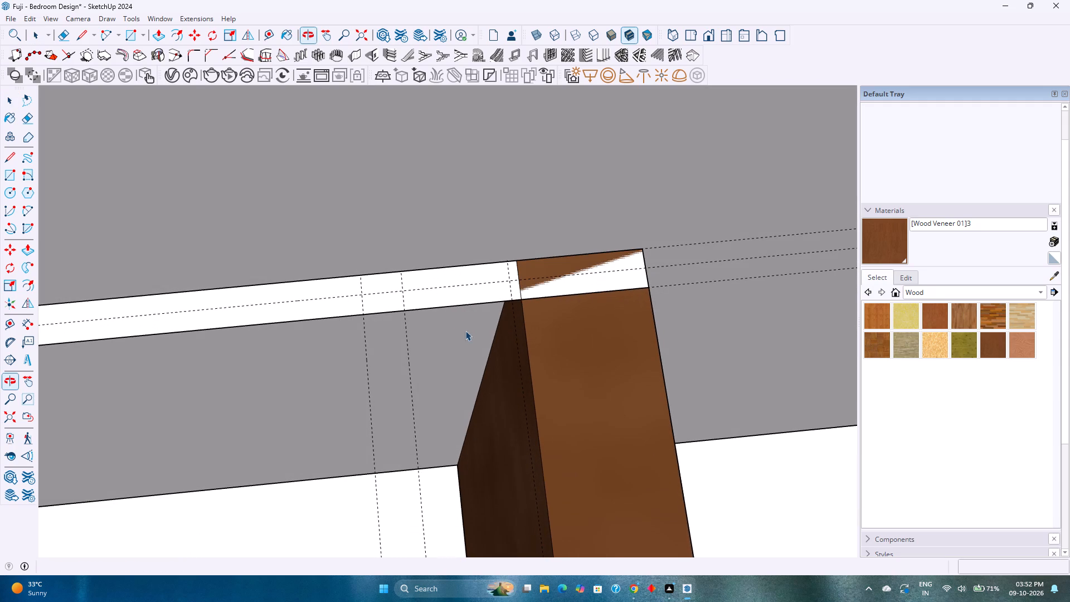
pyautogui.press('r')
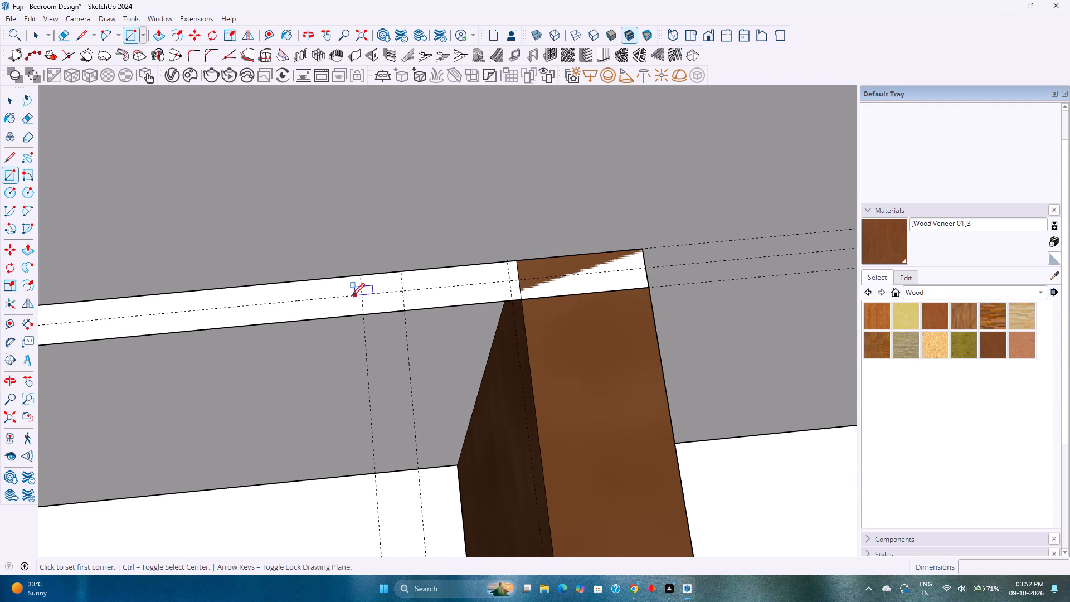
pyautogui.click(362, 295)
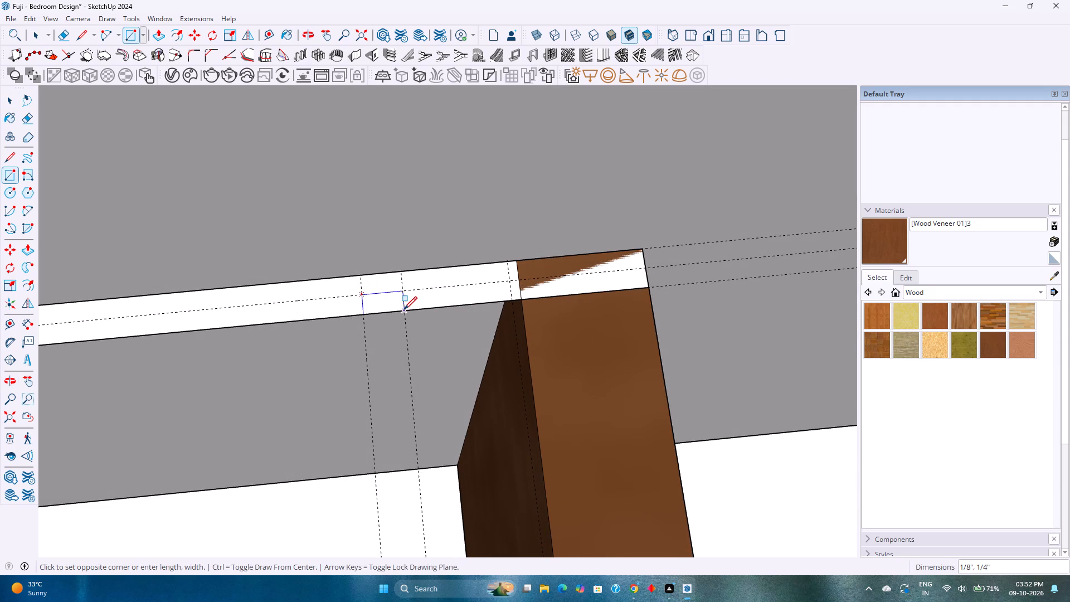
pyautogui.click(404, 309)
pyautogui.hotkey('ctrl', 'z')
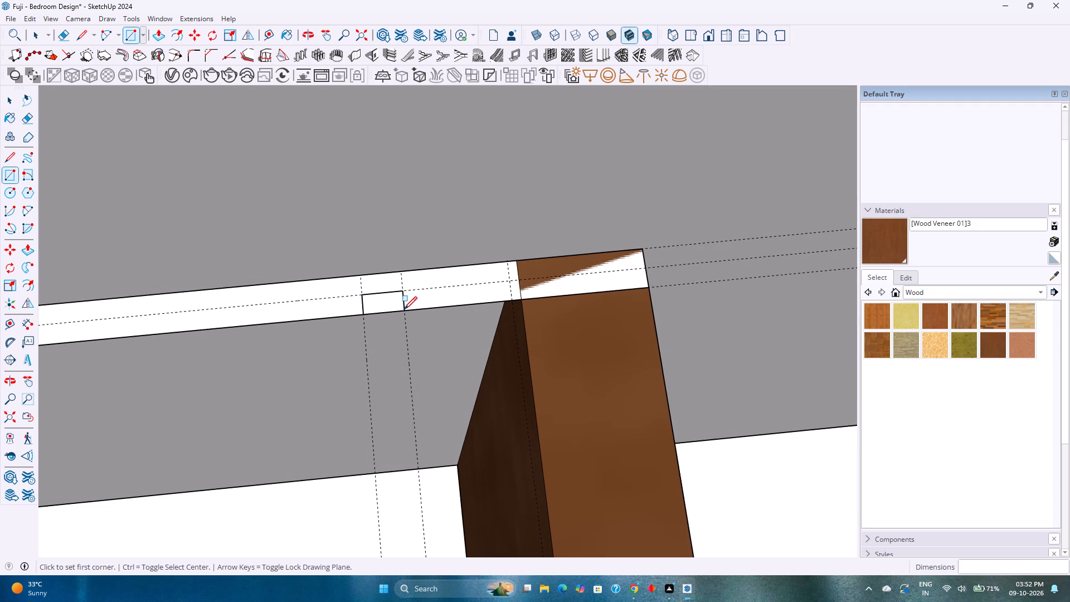
# Inside the strip group, draw a 1/4" by 1/8" rectangle between the two cross guides, from the centre guide to the outer edge.
pyautogui.press('space')
pyautogui.doubleClick(422, 298)
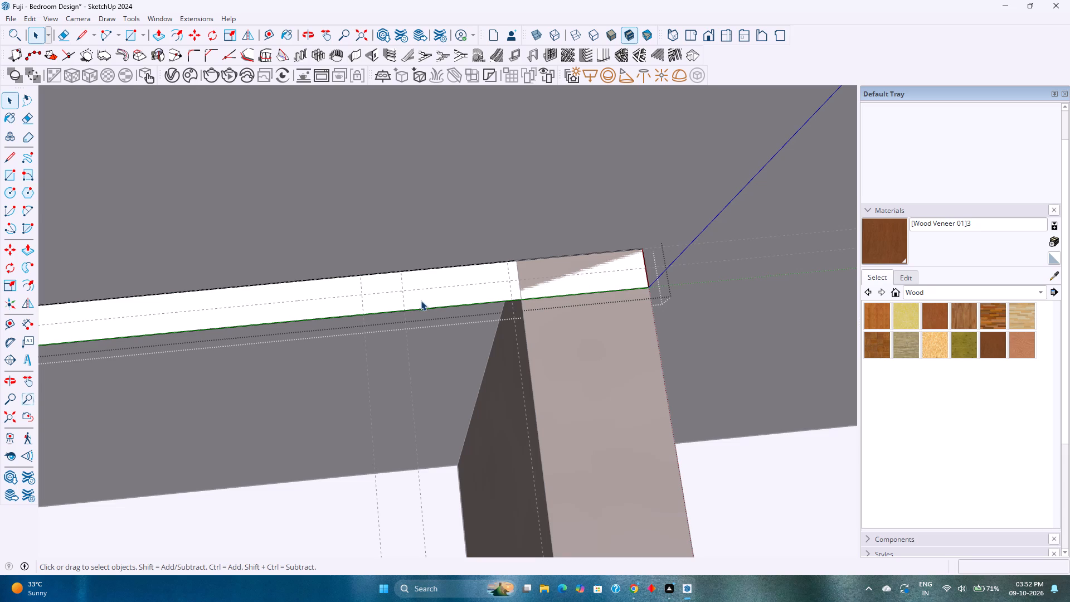
pyautogui.press('r')
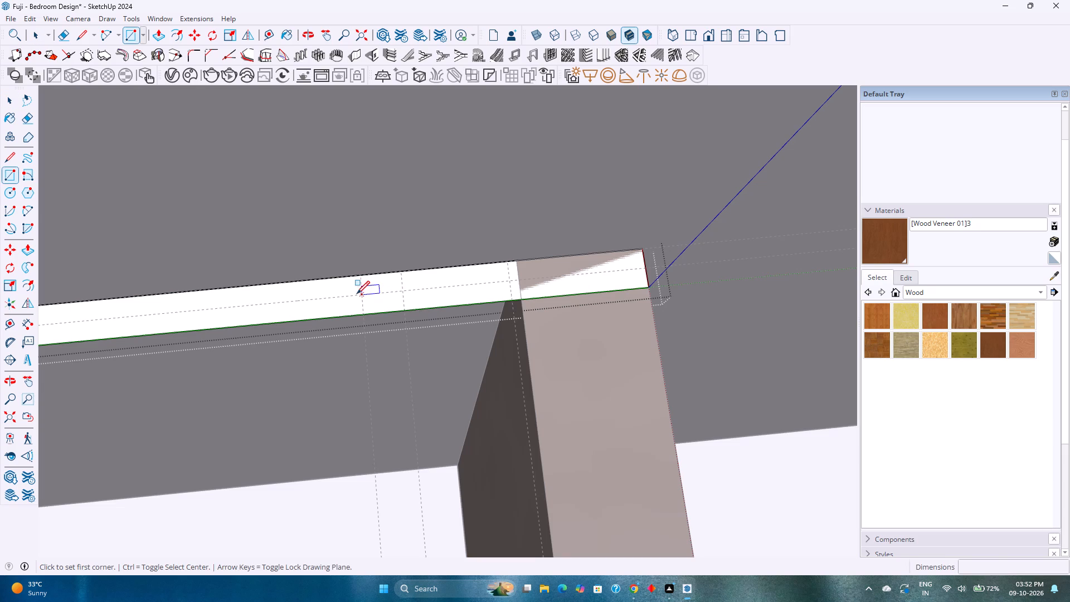
pyautogui.click(360, 294)
pyautogui.click(403, 308)
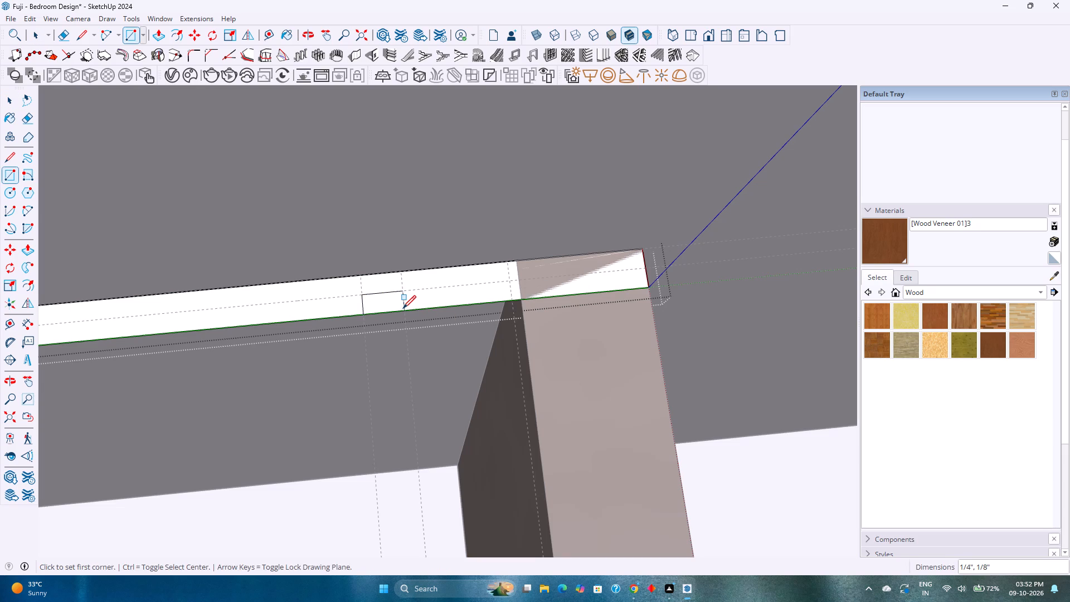
pyautogui.press('space')
# Add a guide offset 1.5" from the strip's short edge at the wardrobe side panel.
pyautogui.scroll(-4, 400, 307)
pyautogui.keyDown('shift'); pyautogui.moveTo(398, 307); pyautogui.dragTo(528, 290, button='middle'); pyautogui.keyUp('shift')
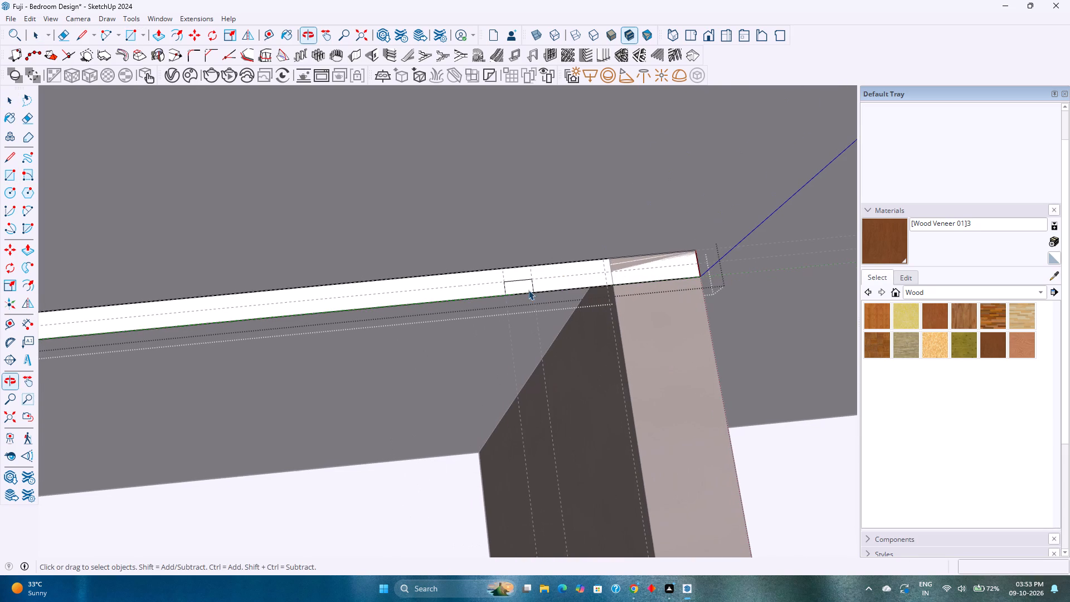
pyautogui.click(526, 287)
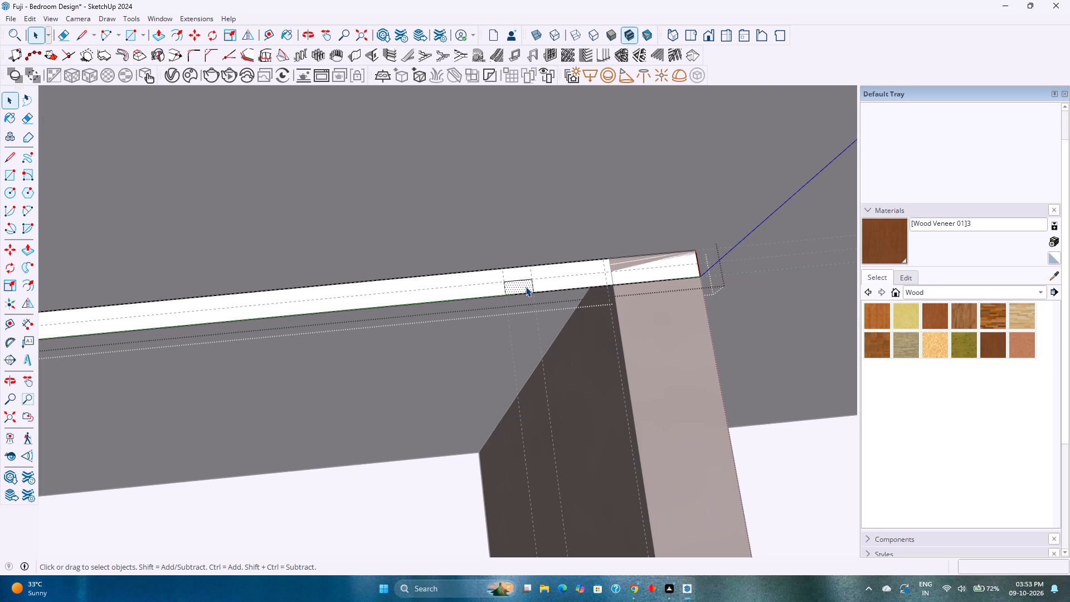
pyautogui.keyDown('shift'); pyautogui.moveTo(368, 322); pyautogui.dragTo(521, 302, button='middle'); pyautogui.keyUp('shift')
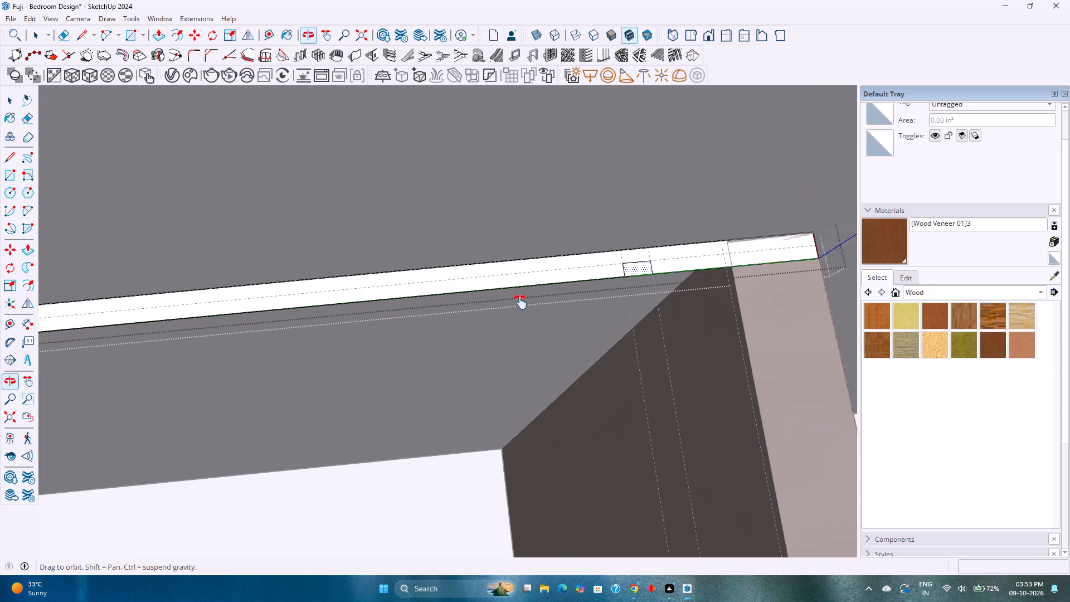
pyautogui.keyDown('shift'); pyautogui.moveTo(521, 302); pyautogui.dragTo(654, 300, button='middle'); pyautogui.keyUp('shift')
pyautogui.scroll(-10, 652, 298)
pyautogui.keyDown('shift'); pyautogui.moveTo(481, 318); pyautogui.dragTo(689, 279, button='middle'); pyautogui.keyUp('shift')
pyautogui.scroll(-7, 600, 280)
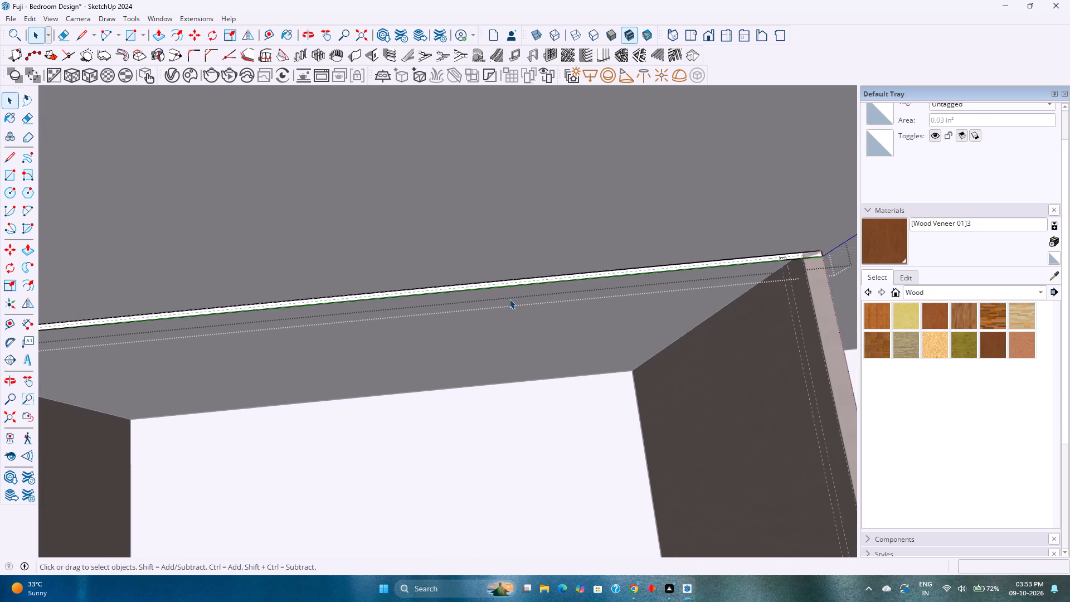
pyautogui.keyDown('shift'); pyautogui.moveTo(346, 320); pyautogui.dragTo(735, 299, button='middle'); pyautogui.keyUp('shift')
pyautogui.scroll(19, 234, 305)
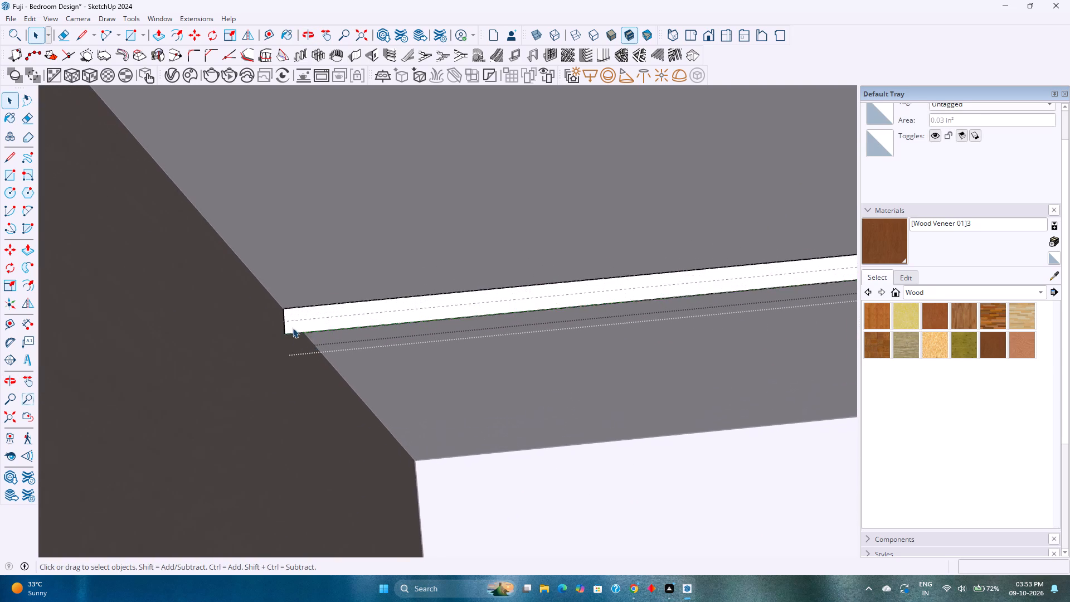
pyautogui.scroll(12, 293, 328)
pyautogui.click(275, 323)
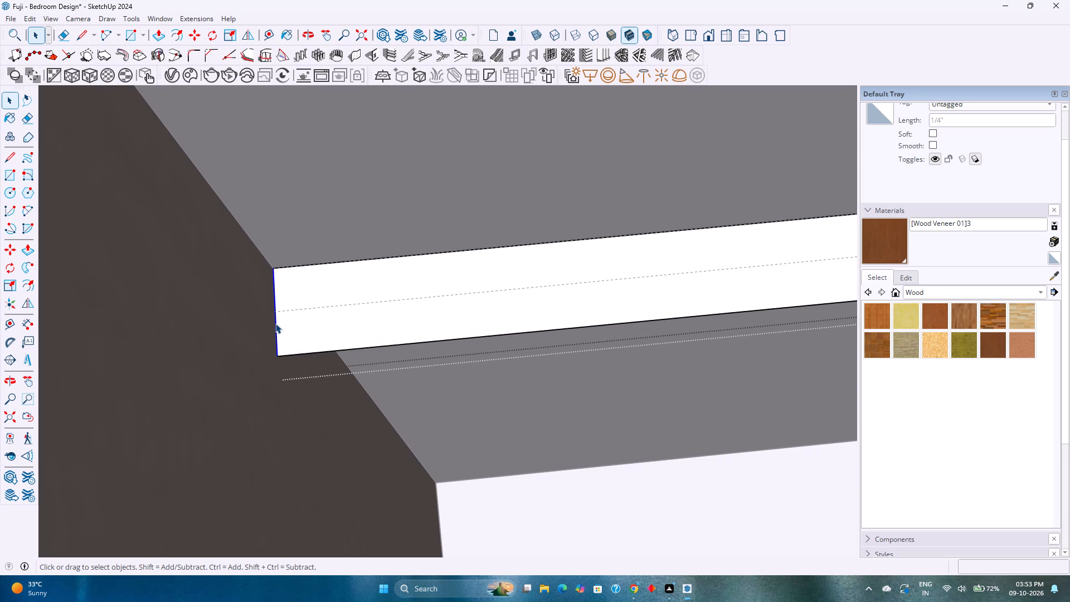
pyautogui.click(267, 38)
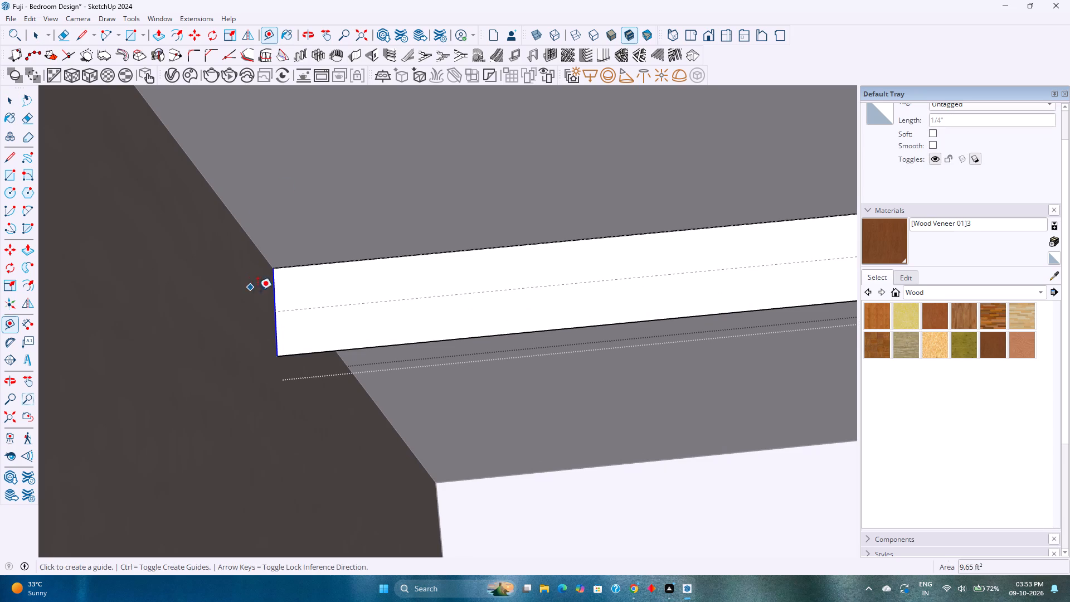
pyautogui.click(273, 289)
pyautogui.press('1')
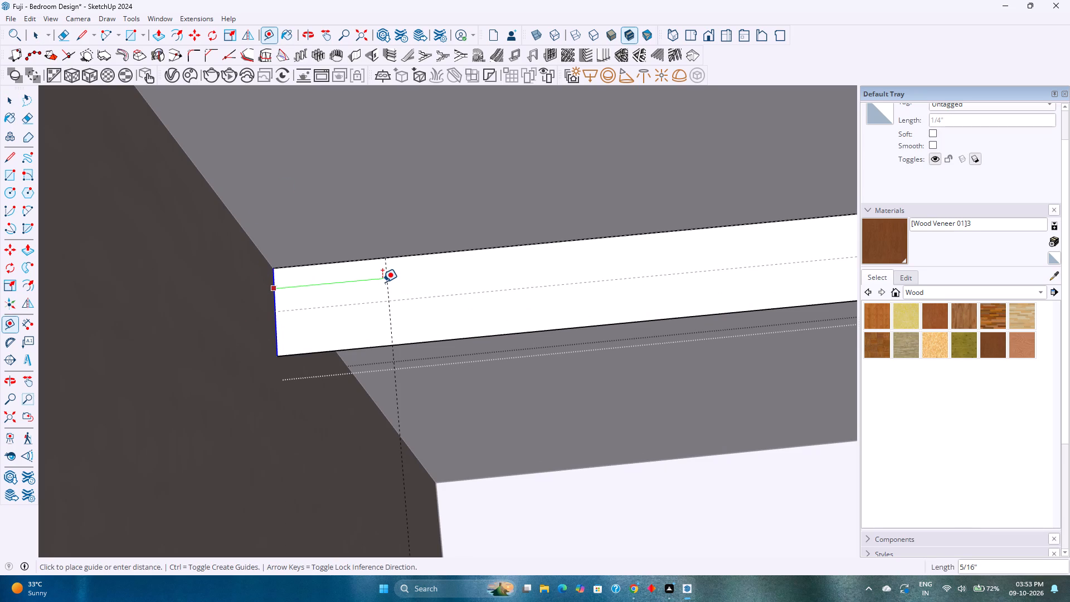
pyautogui.press('.')
pyautogui.press('5')
pyautogui.press('Return')
pyautogui.scroll(-2, 518, 333)
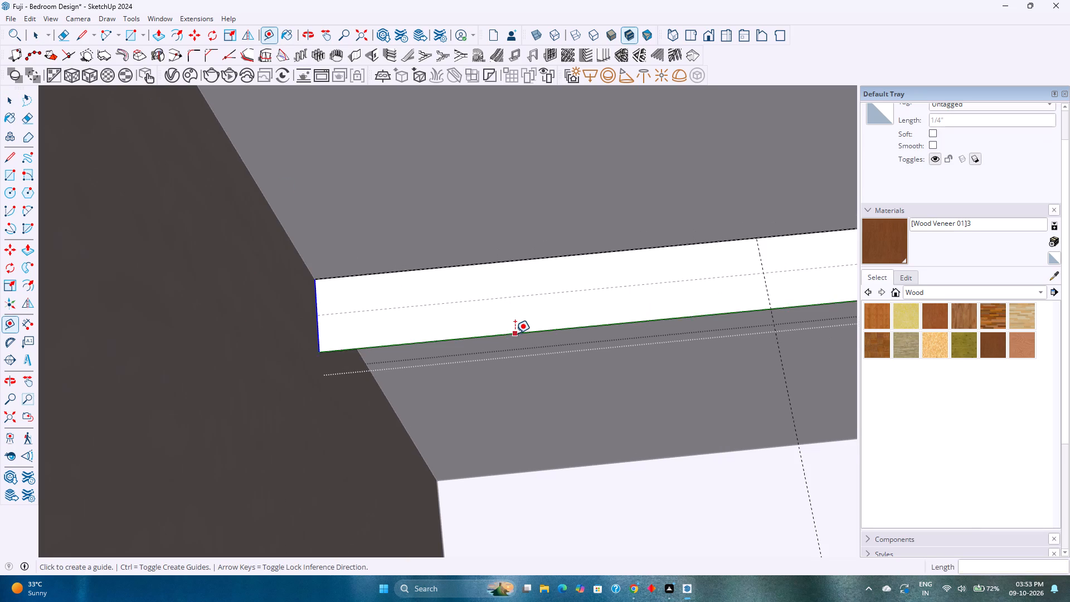
pyautogui.keyDown('shift'); pyautogui.moveTo(510, 335); pyautogui.dragTo(234, 358, button='middle'); pyautogui.keyUp('shift')
pyautogui.press('space')
# Copy the small rectangle with its edges 3' 3/4" along the strip to the 1.5" guide near the wardrobe.
pyautogui.scroll(-4, 503, 311)
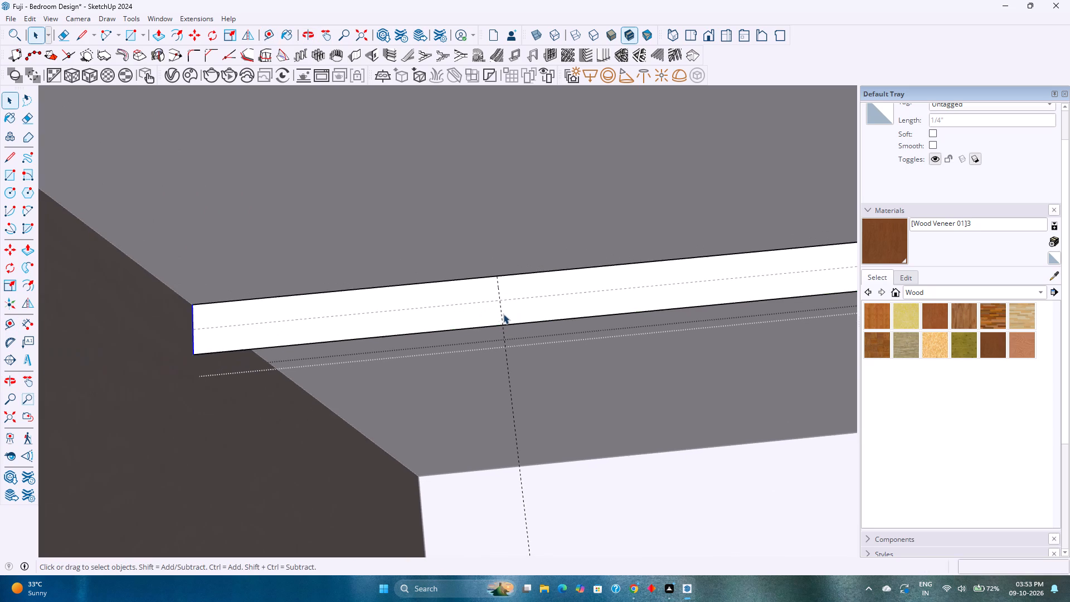
pyautogui.keyDown('shift'); pyautogui.moveTo(511, 317); pyautogui.dragTo(222, 312, button='middle'); pyautogui.keyUp('shift')
pyautogui.scroll(-19, 233, 300)
pyautogui.keyDown('shift'); pyautogui.moveTo(398, 313); pyautogui.dragTo(339, 322, button='middle'); pyautogui.keyUp('shift')
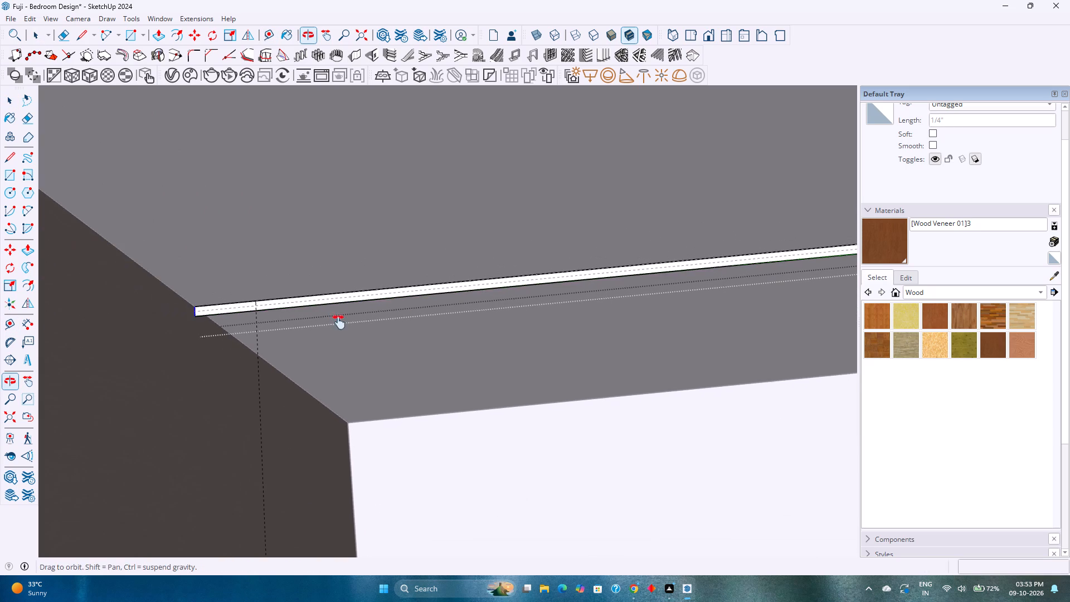
pyautogui.keyDown('shift'); pyautogui.moveTo(339, 322); pyautogui.dragTo(109, 335, button='middle'); pyautogui.keyUp('shift')
pyautogui.scroll(-3, 505, 305)
pyautogui.moveTo(505, 305); pyautogui.dragTo(82, 333, button='middle')
pyautogui.scroll(2, 767, 237)
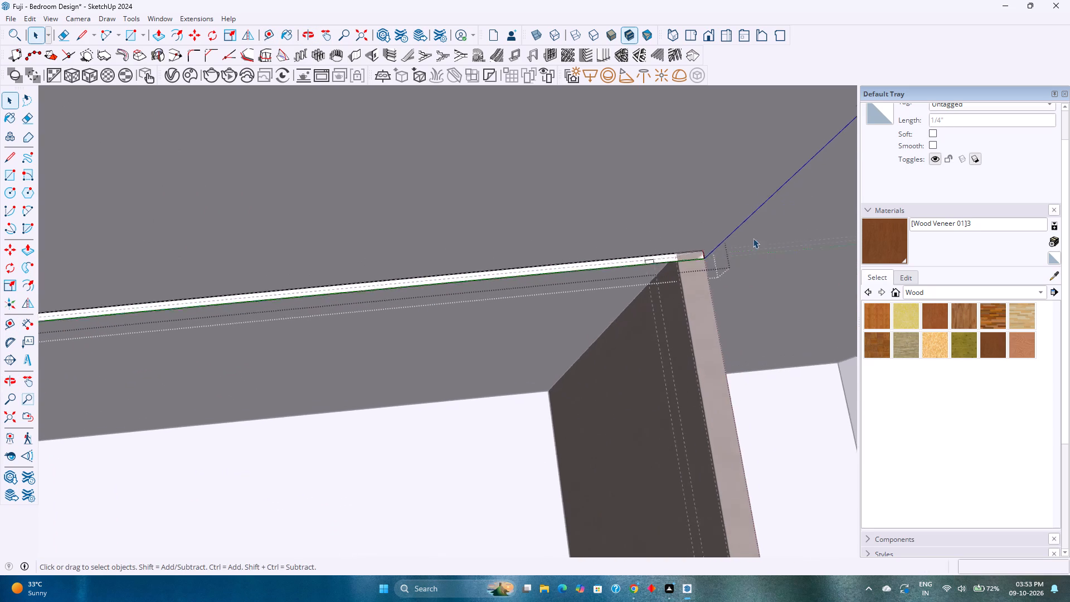
pyautogui.scroll(5, 753, 238)
pyautogui.scroll(10, 614, 277)
pyautogui.doubleClick(608, 266)
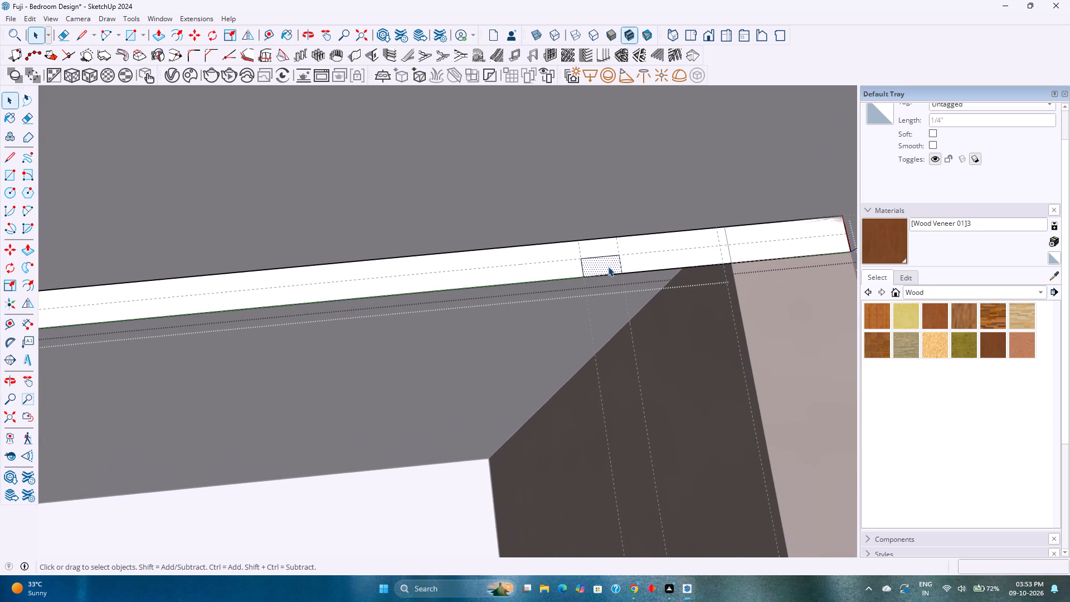
pyautogui.press('m')
pyautogui.click(583, 259)
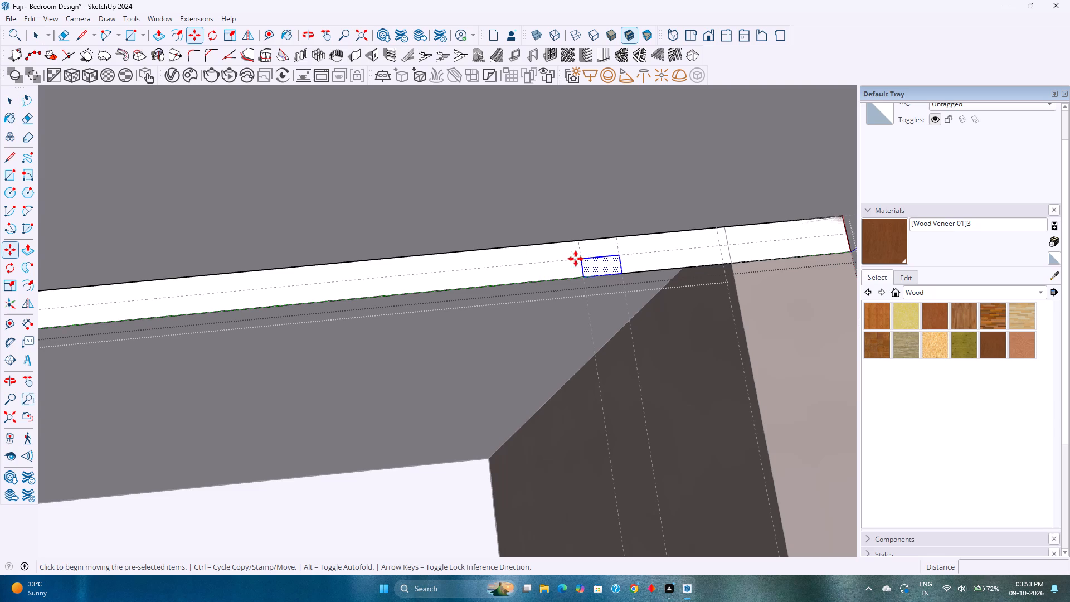
pyautogui.scroll(-10, 438, 273)
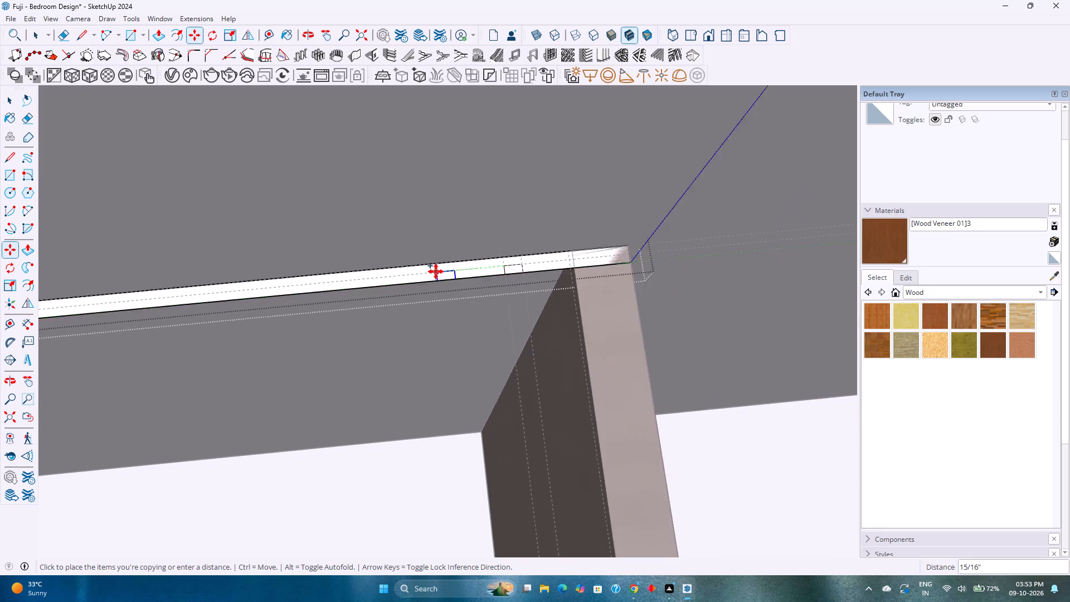
pyautogui.keyDown('shift'); pyautogui.moveTo(437, 272); pyautogui.dragTo(876, 253, button='middle'); pyautogui.keyUp('shift')
pyautogui.scroll(-9, 505, 268)
pyautogui.keyDown('shift'); pyautogui.moveTo(430, 281); pyautogui.dragTo(754, 245, button='middle'); pyautogui.keyUp('shift')
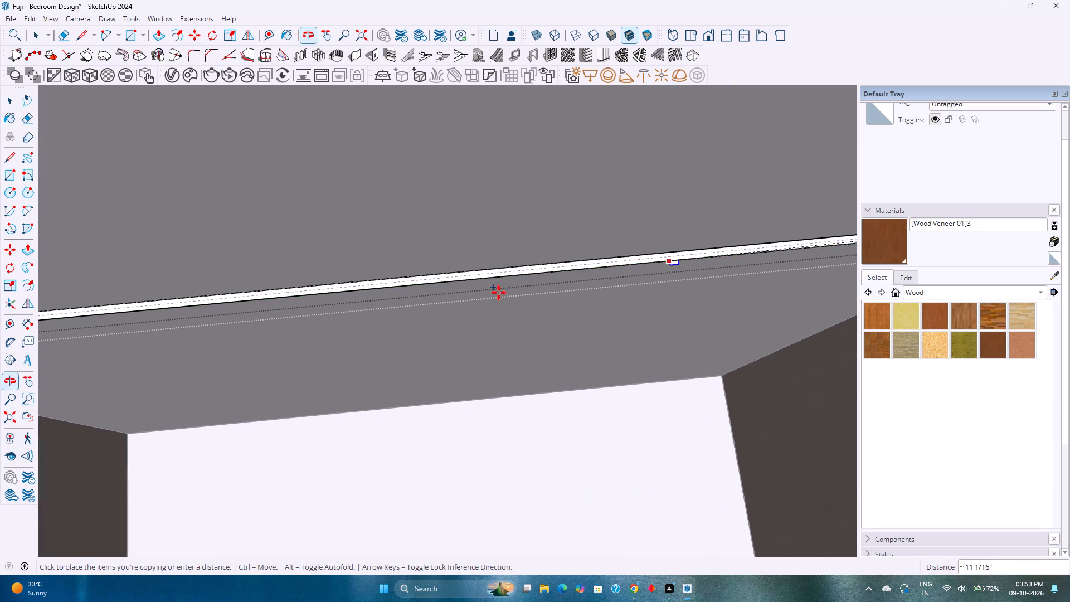
pyautogui.scroll(-1, 350, 308)
pyautogui.keyDown('shift'); pyautogui.moveTo(350, 308); pyautogui.dragTo(873, 266, button='middle'); pyautogui.keyUp('shift')
pyautogui.scroll(12, 405, 298)
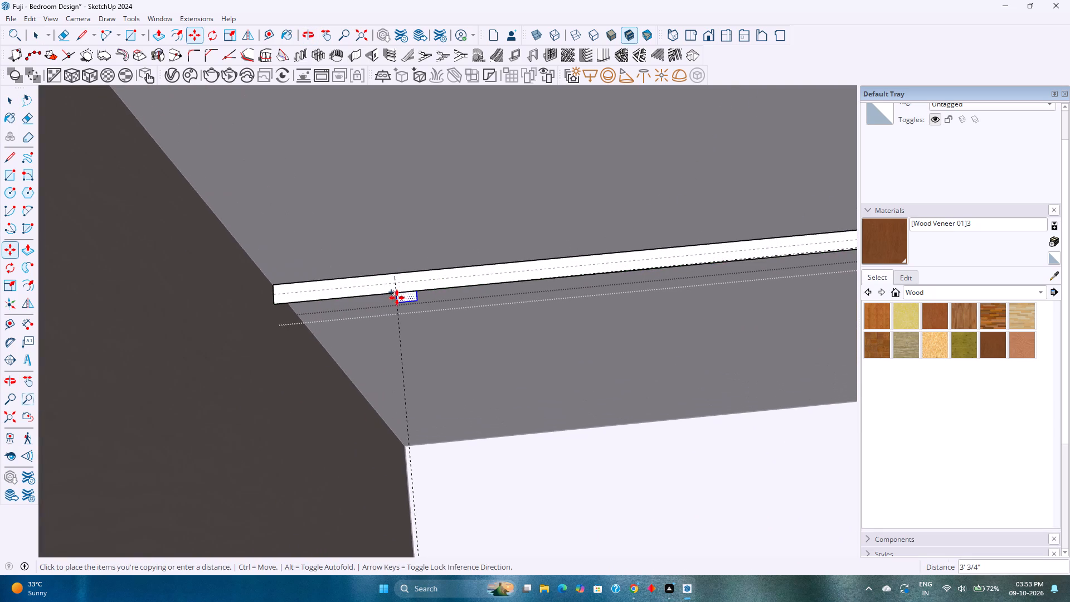
pyautogui.scroll(12, 397, 298)
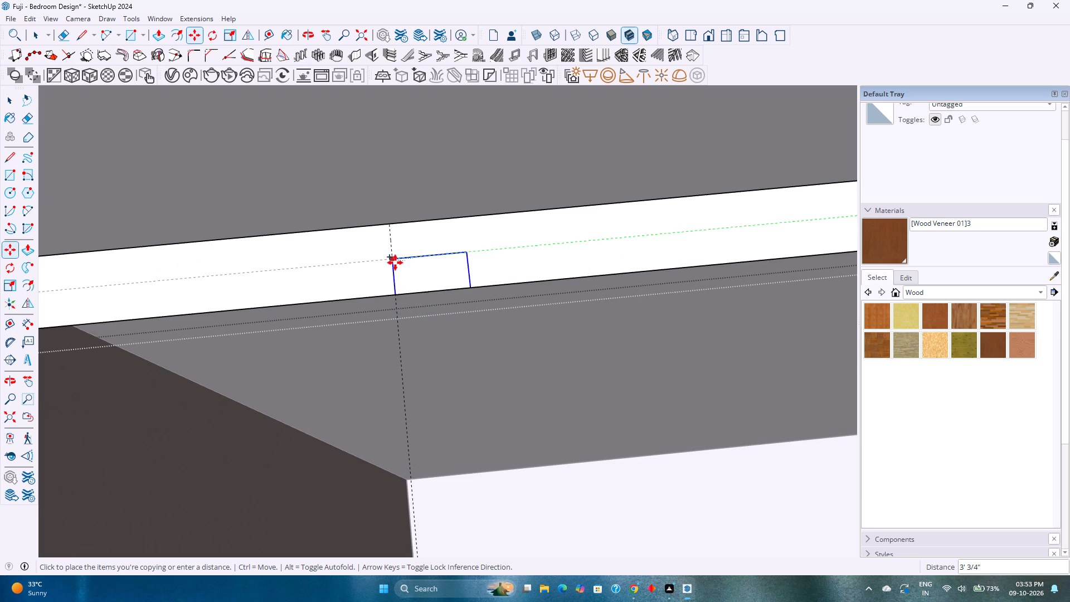
pyautogui.click(395, 263)
# Divide the copy distance by 20 to array the small rectangles evenly along the strip.
pyautogui.scroll(-14, 393, 265)
pyautogui.keyDown('shift'); pyautogui.moveTo(392, 277); pyautogui.dragTo(200, 317, button='middle'); pyautogui.keyUp('shift')
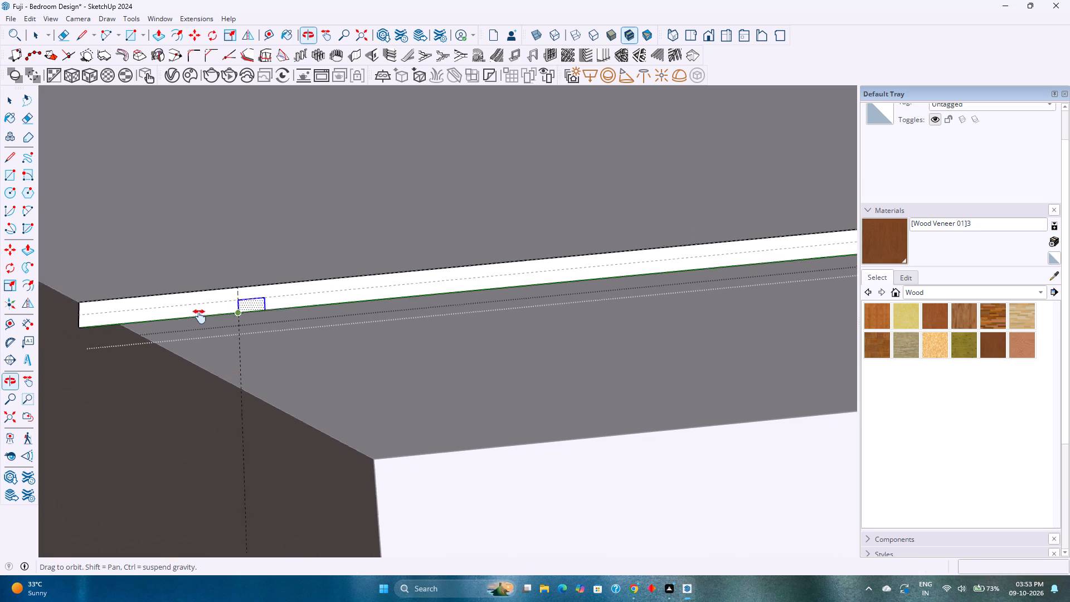
pyautogui.keyDown('shift'); pyautogui.moveTo(200, 317); pyautogui.dragTo(200, 317, button='middle'); pyautogui.keyUp('shift')
pyautogui.write('/20')
pyautogui.press('Return')
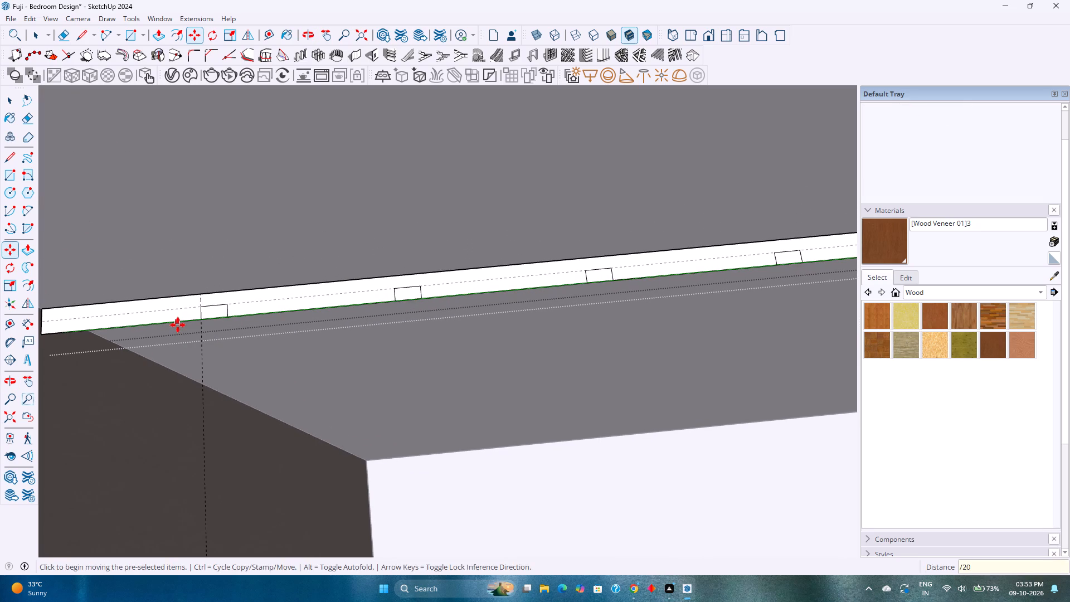
# Erase the outer edges of the first six small rectangles from the wardrobe end of the strip to open them as notches.
pyautogui.scroll(-12, 341, 325)
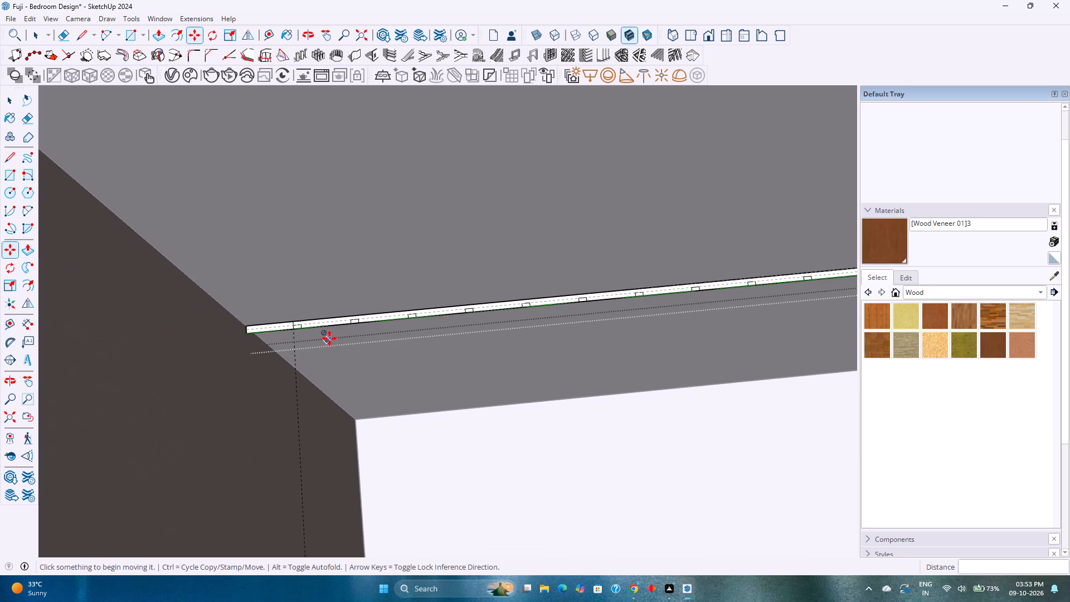
pyautogui.press('space')
pyautogui.scroll(9, 286, 336)
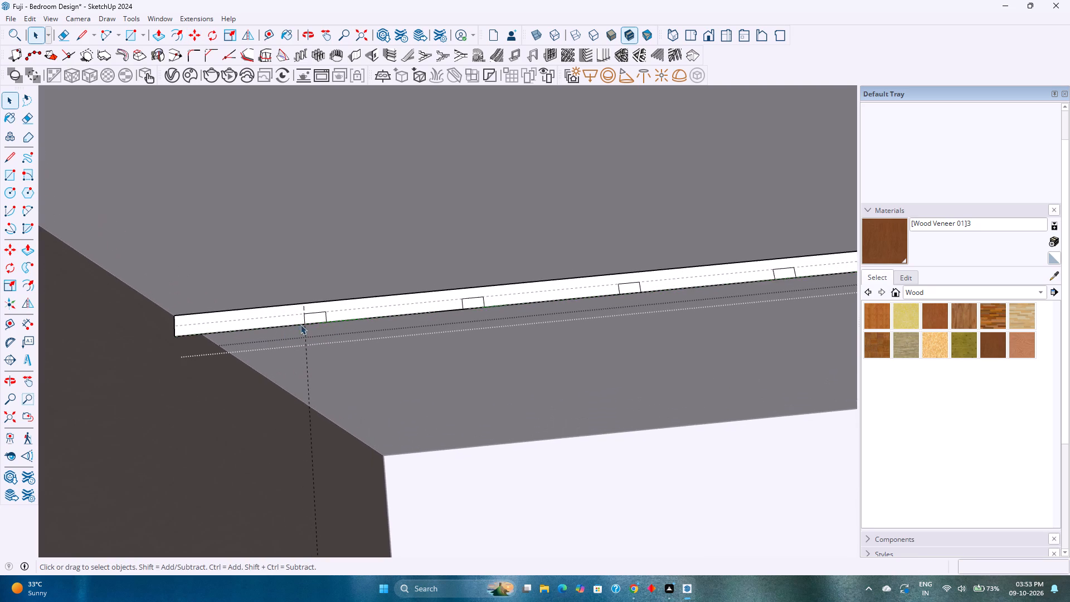
pyautogui.press('e')
pyautogui.click(314, 324)
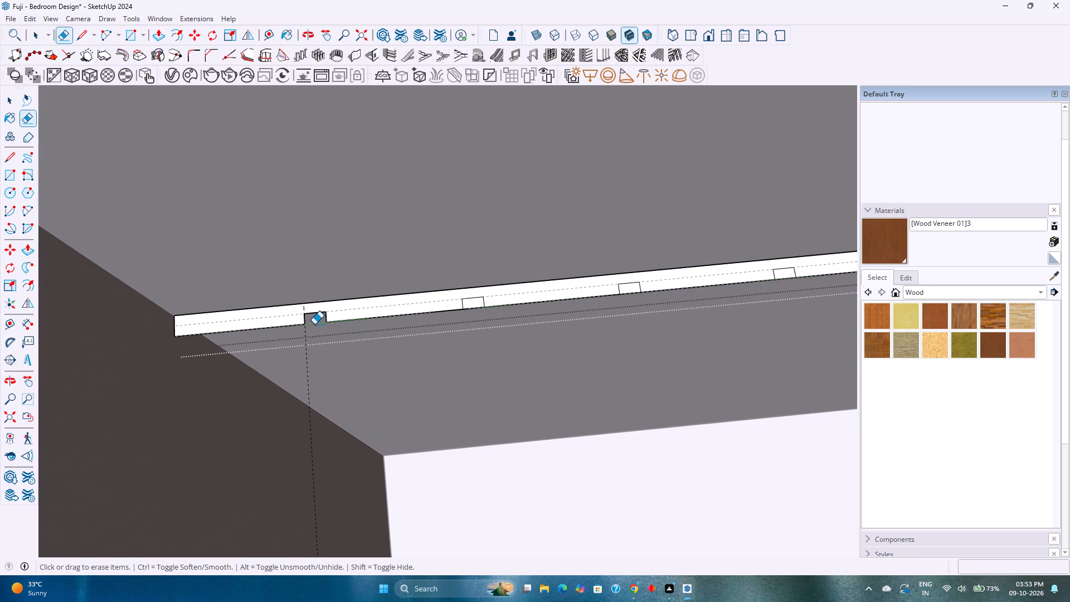
pyautogui.click(471, 310)
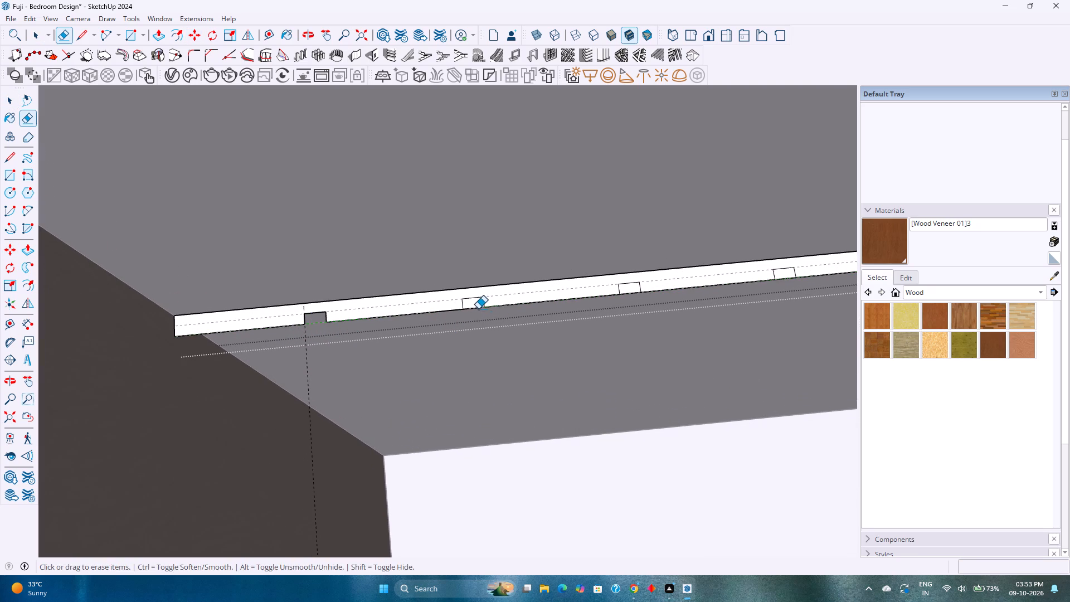
pyautogui.click(477, 308)
pyautogui.click(633, 294)
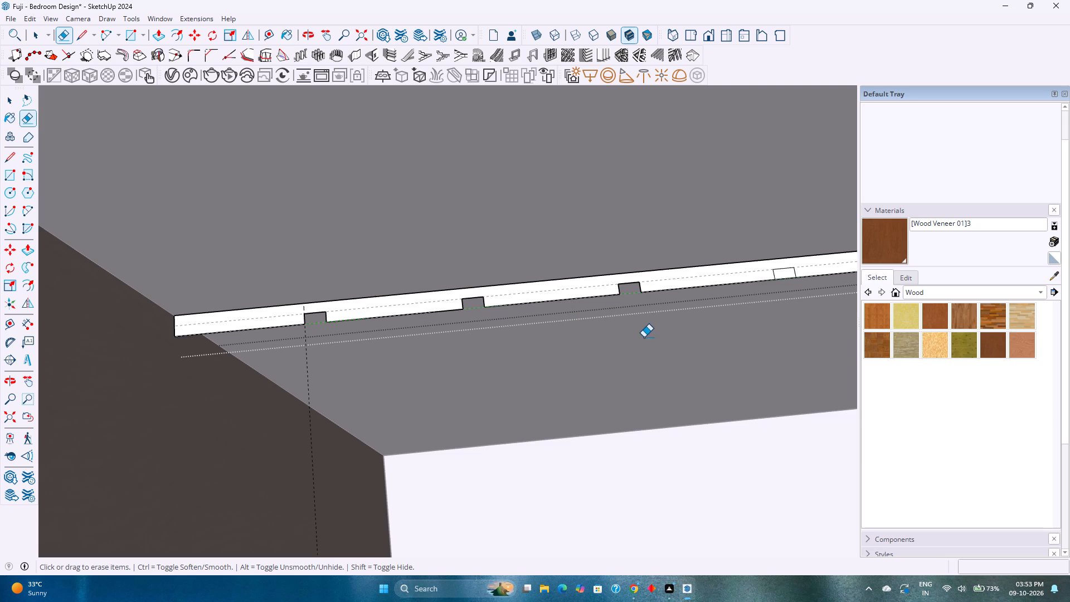
pyautogui.keyDown('shift'); pyautogui.moveTo(678, 349); pyautogui.dragTo(449, 387, button='middle'); pyautogui.keyUp('shift')
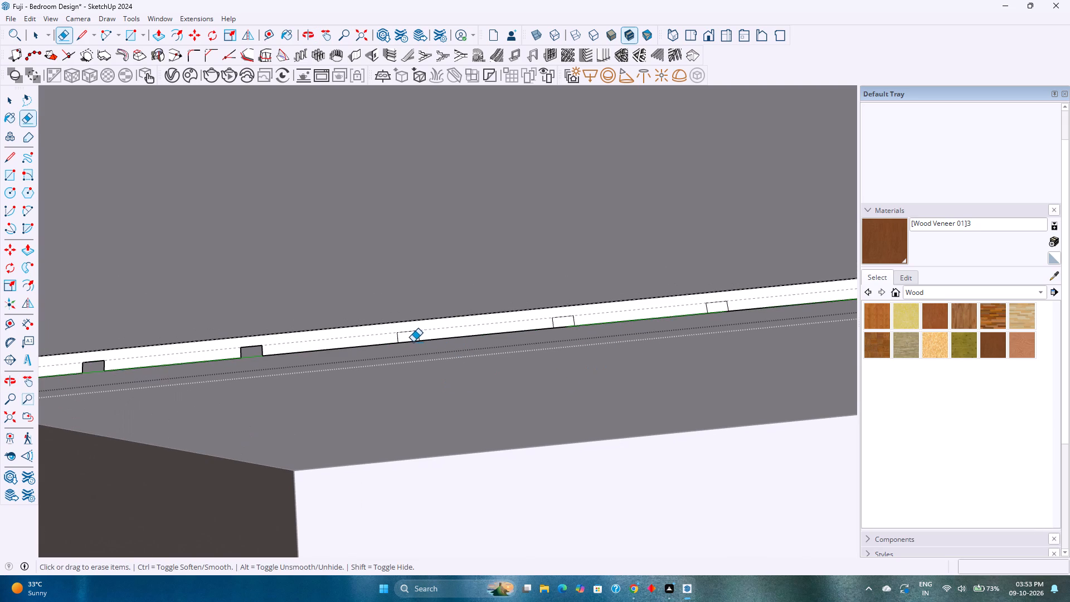
pyautogui.click(412, 342)
pyautogui.click(566, 328)
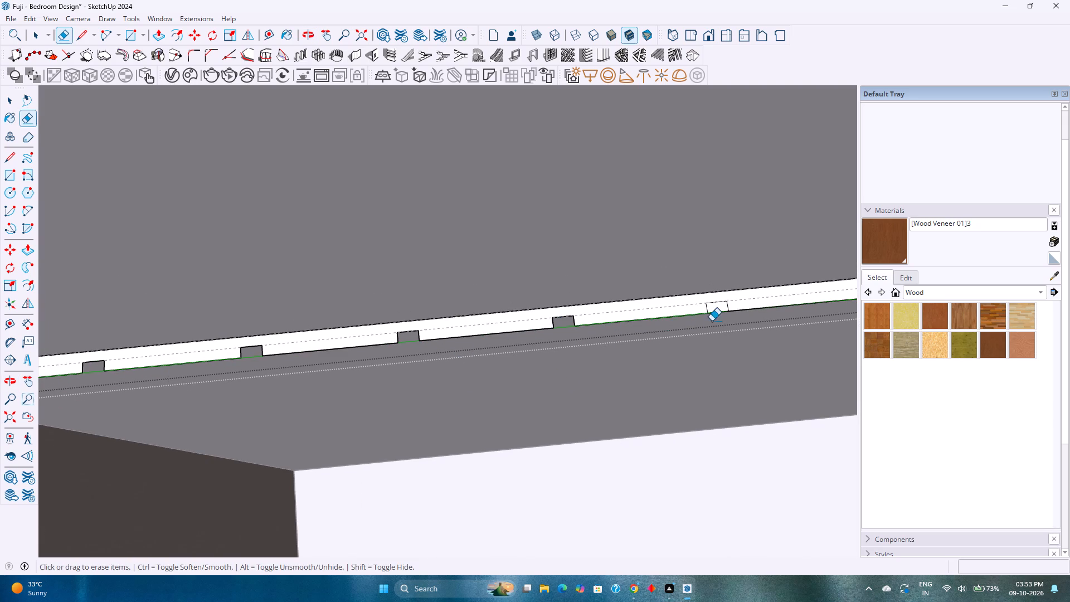
pyautogui.click(719, 314)
pyautogui.click(719, 313)
# Erase the outer edges of the next seven small rectangles along the middle of the strip to open more notches.
pyautogui.keyDown('shift'); pyautogui.moveTo(703, 358); pyautogui.dragTo(581, 378, button='middle'); pyautogui.keyUp('shift')
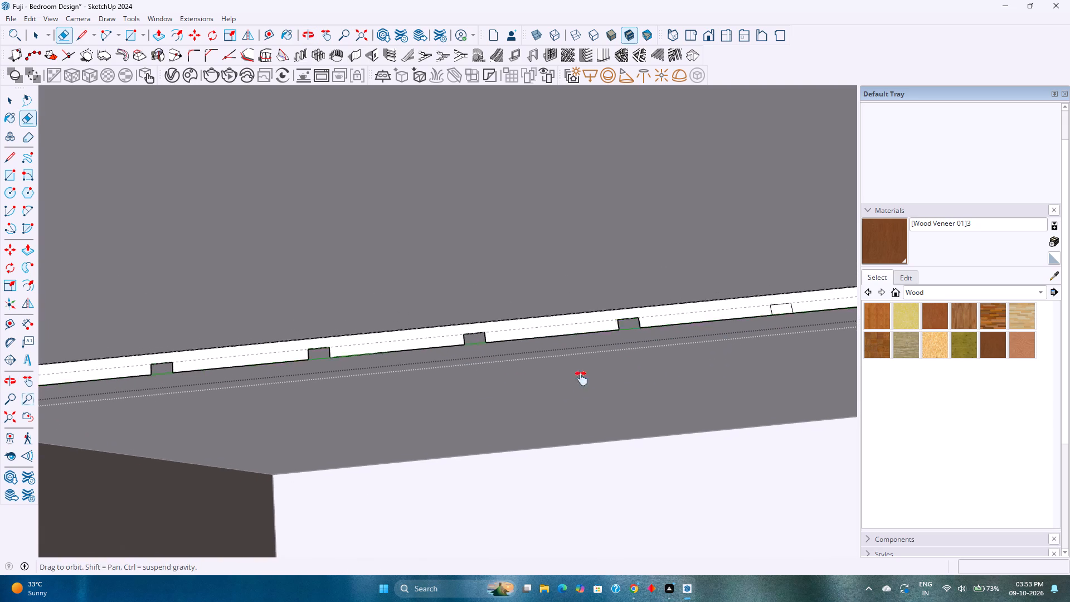
pyautogui.keyDown('shift'); pyautogui.moveTo(581, 378); pyautogui.dragTo(270, 400, button='middle'); pyautogui.keyUp('shift')
pyautogui.click(220, 360)
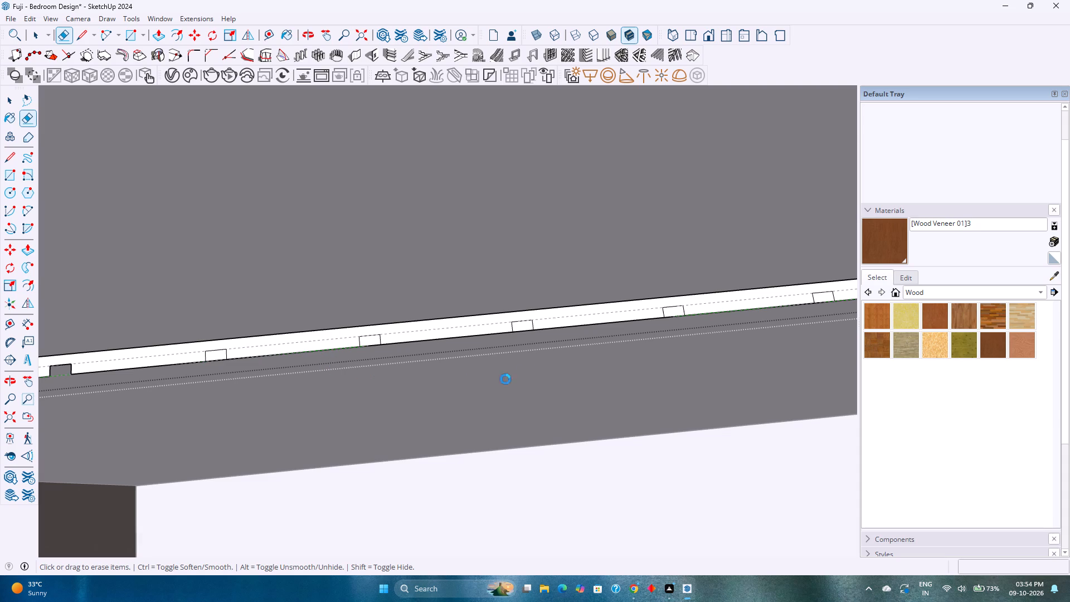
pyautogui.click(368, 346)
pyautogui.click(518, 331)
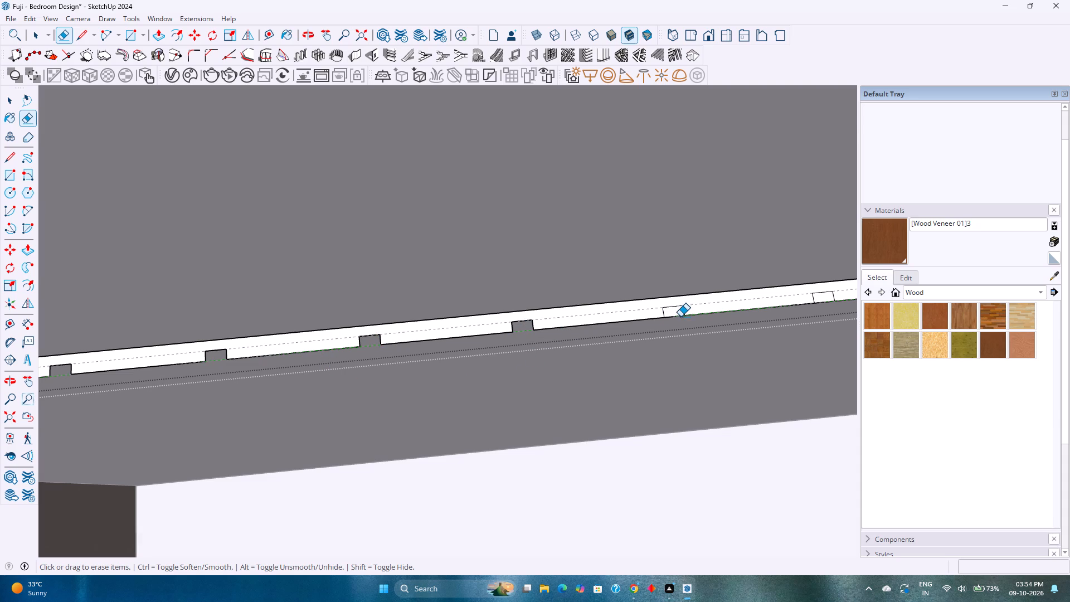
pyautogui.click(677, 317)
pyautogui.scroll(-4, 644, 380)
pyautogui.keyDown('shift'); pyautogui.moveTo(642, 380); pyautogui.dragTo(393, 396, button='middle'); pyautogui.keyUp('shift')
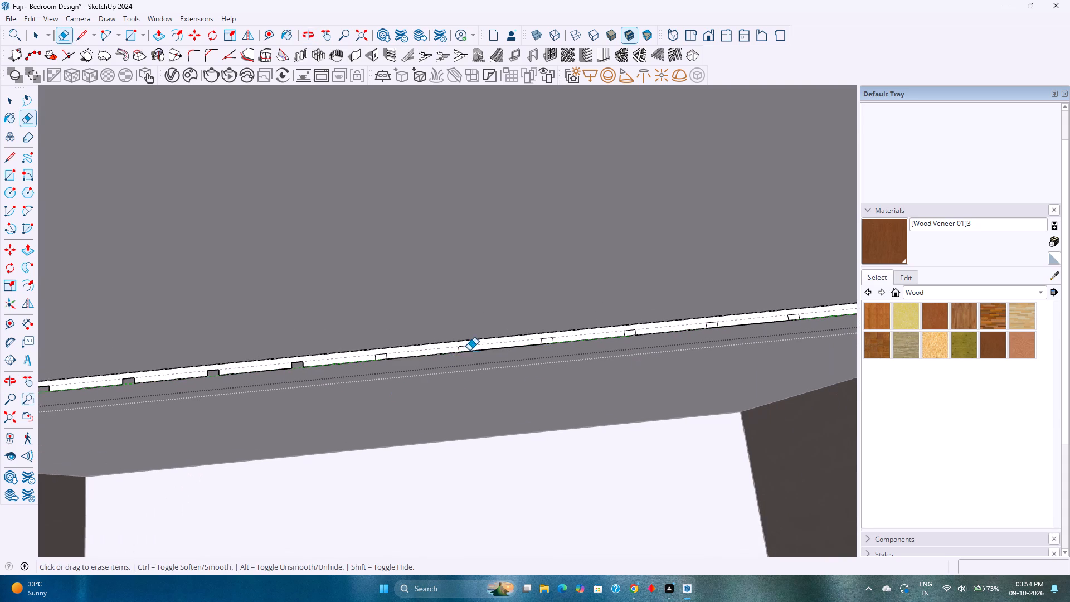
pyautogui.click(465, 353)
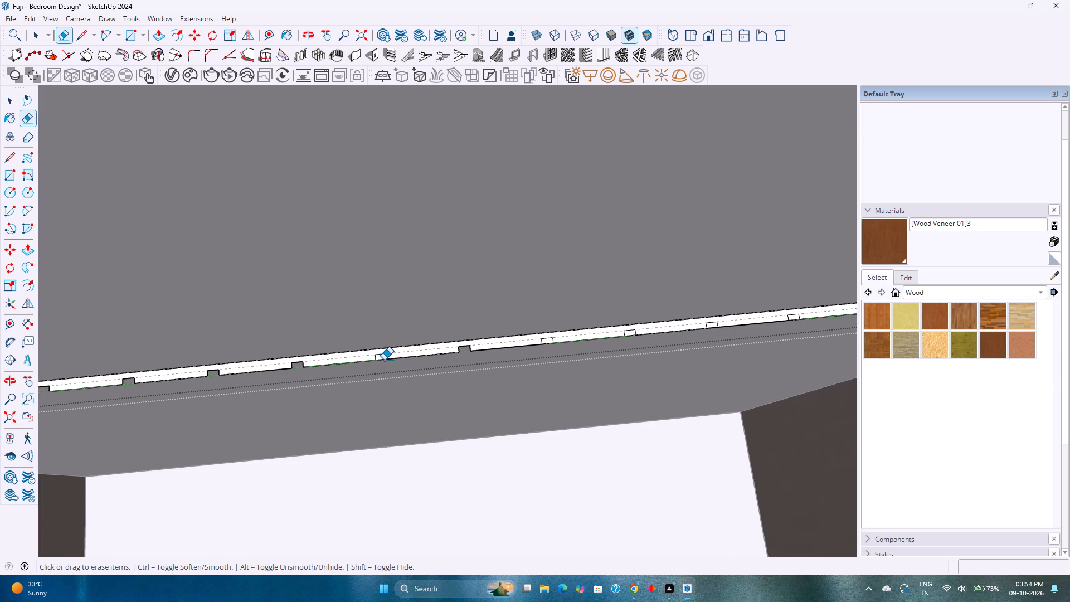
pyautogui.click(384, 360)
pyautogui.click(547, 344)
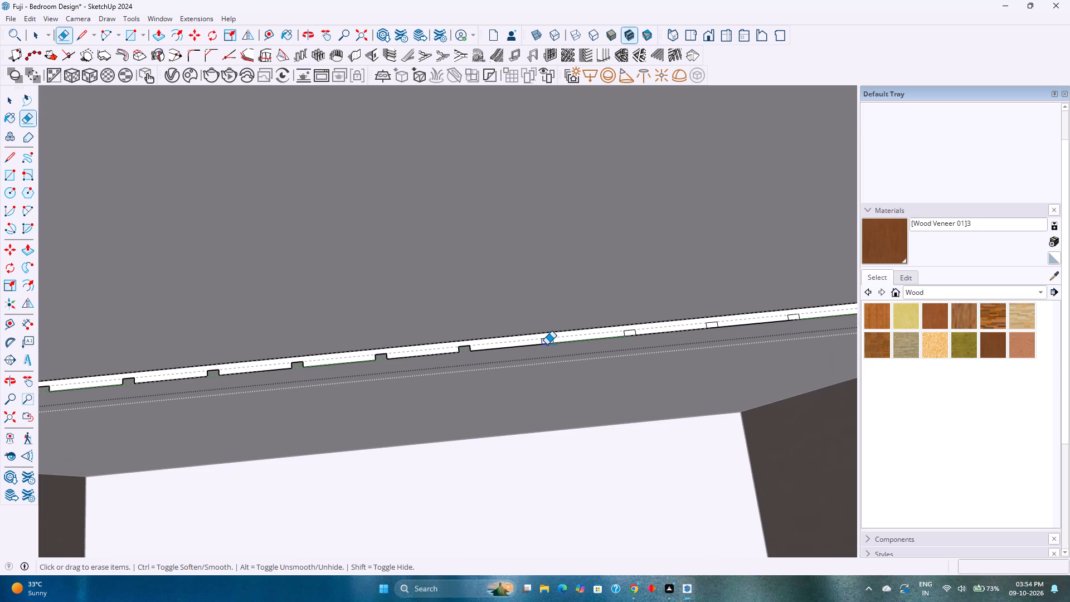
# Erase the outer edges of the last eight small rectangles up to the end support to open the remaining notches.
pyautogui.keyDown('shift'); pyautogui.moveTo(548, 392); pyautogui.dragTo(381, 424, button='middle'); pyautogui.keyUp('shift')
pyautogui.click(361, 389)
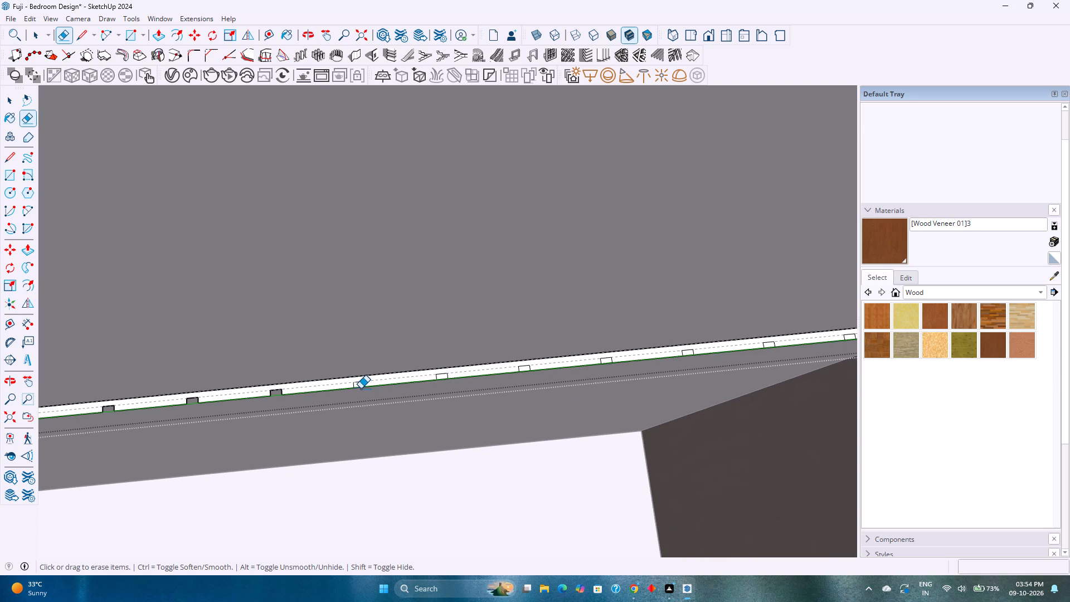
pyautogui.click(441, 379)
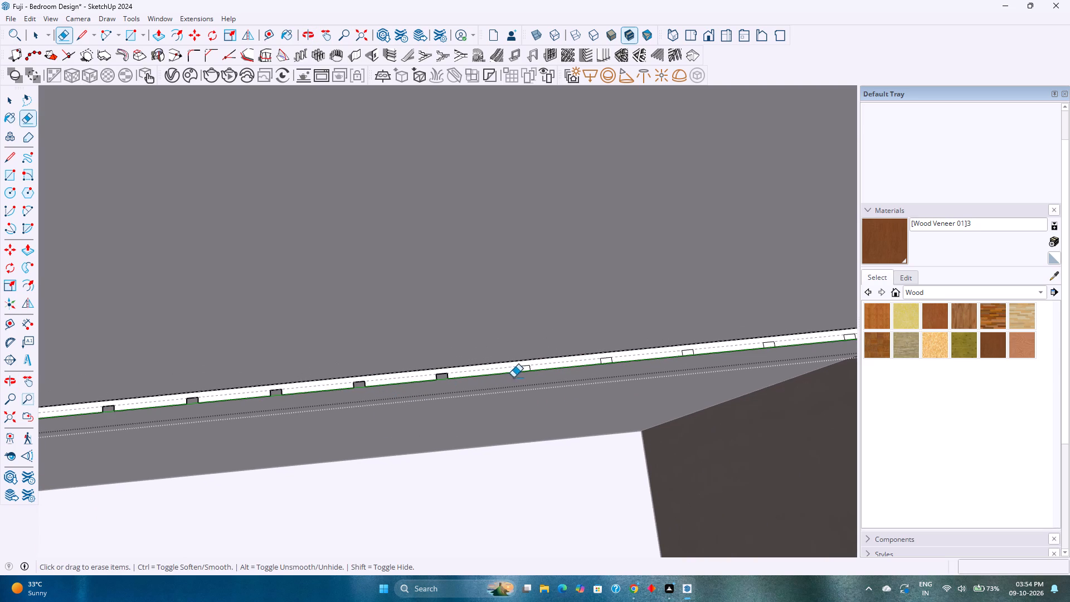
pyautogui.click(524, 371)
pyautogui.keyDown('shift'); pyautogui.moveTo(522, 399); pyautogui.dragTo(373, 423, button='middle'); pyautogui.keyUp('shift')
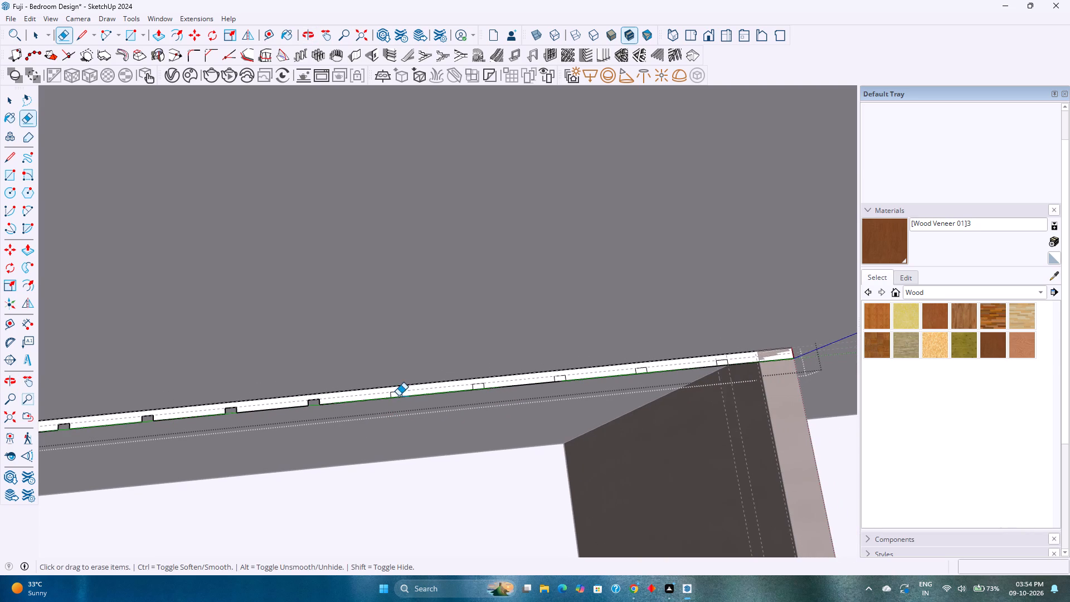
pyautogui.click(396, 396)
pyautogui.click(476, 390)
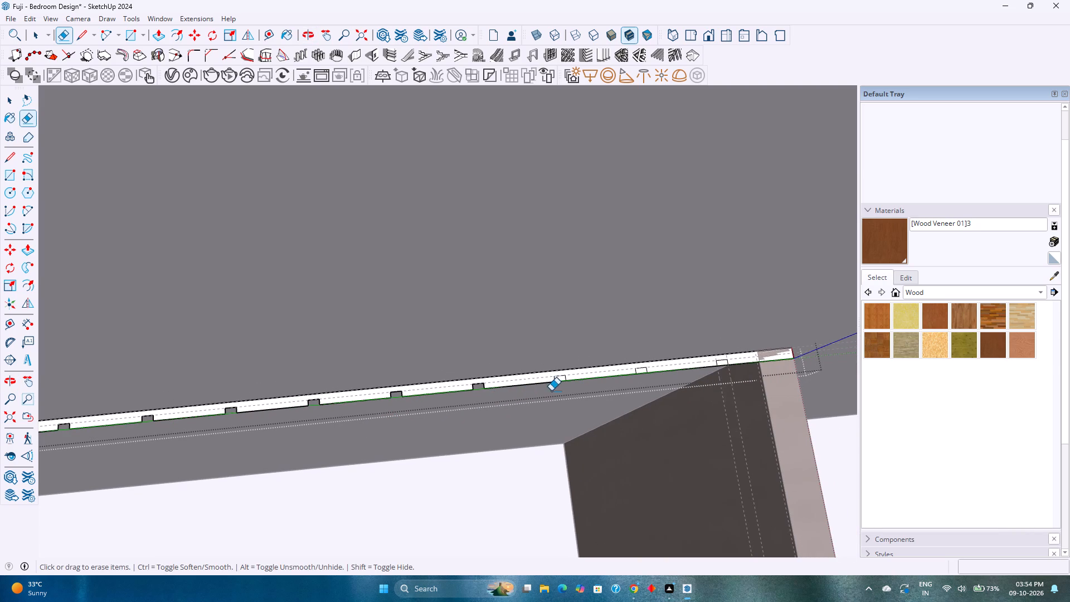
pyautogui.click(558, 382)
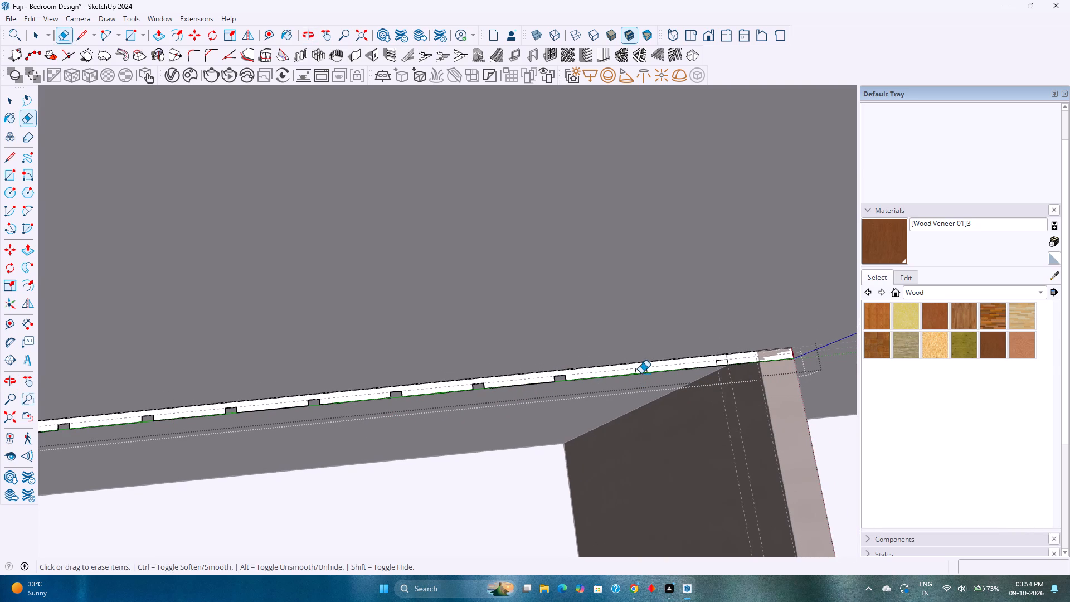
pyautogui.click(641, 373)
pyautogui.click(722, 366)
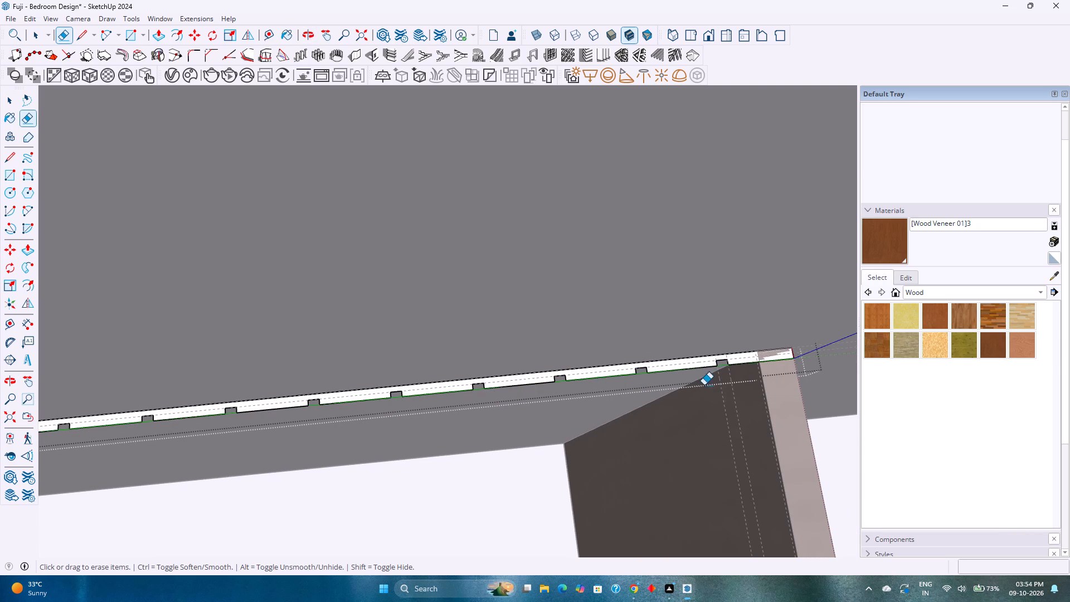
# Paint the notched strip face with the [Wood Veneer 01]3 material.
pyautogui.click(881, 255)
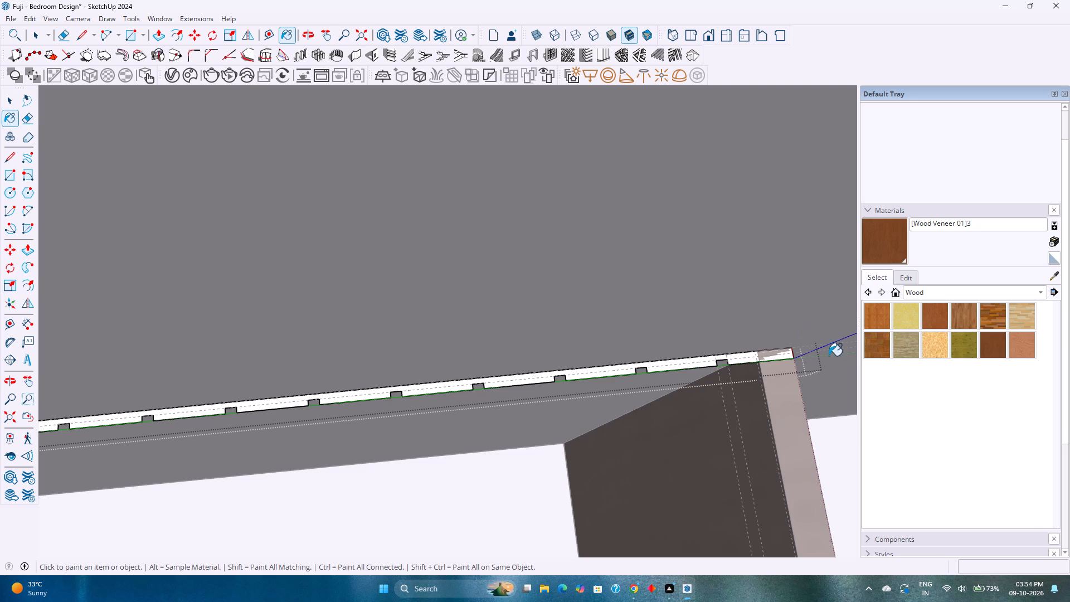
pyautogui.scroll(11, 755, 372)
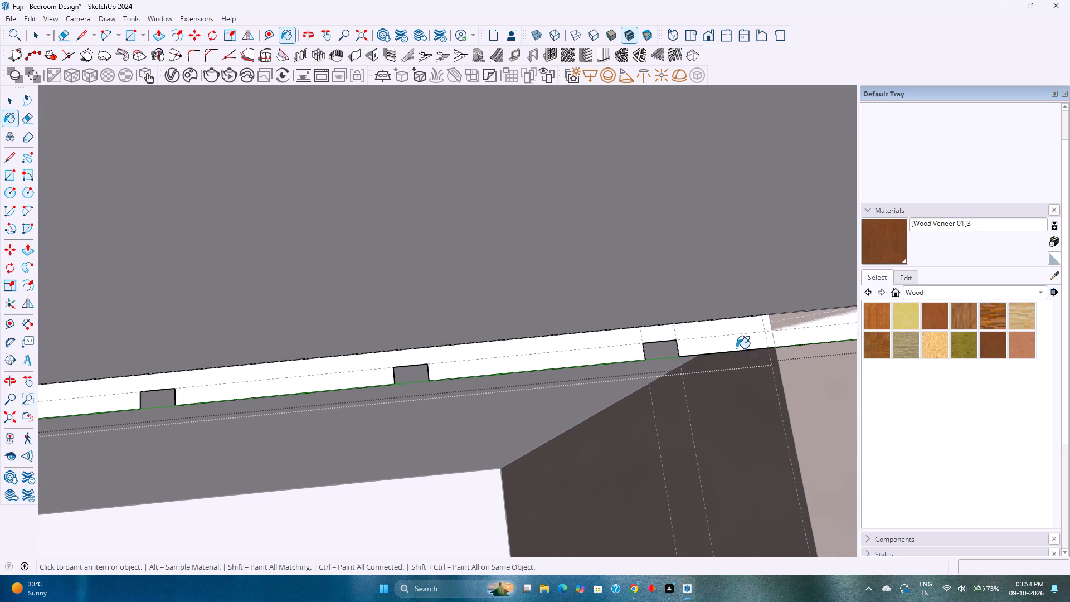
pyautogui.click(736, 348)
# Push/Pull the notched strip face up 6' 3" to the top of the overhead cabinet, and close the group.
pyautogui.scroll(-16, 713, 361)
pyautogui.moveTo(661, 386); pyautogui.dragTo(493, 370, button='middle')
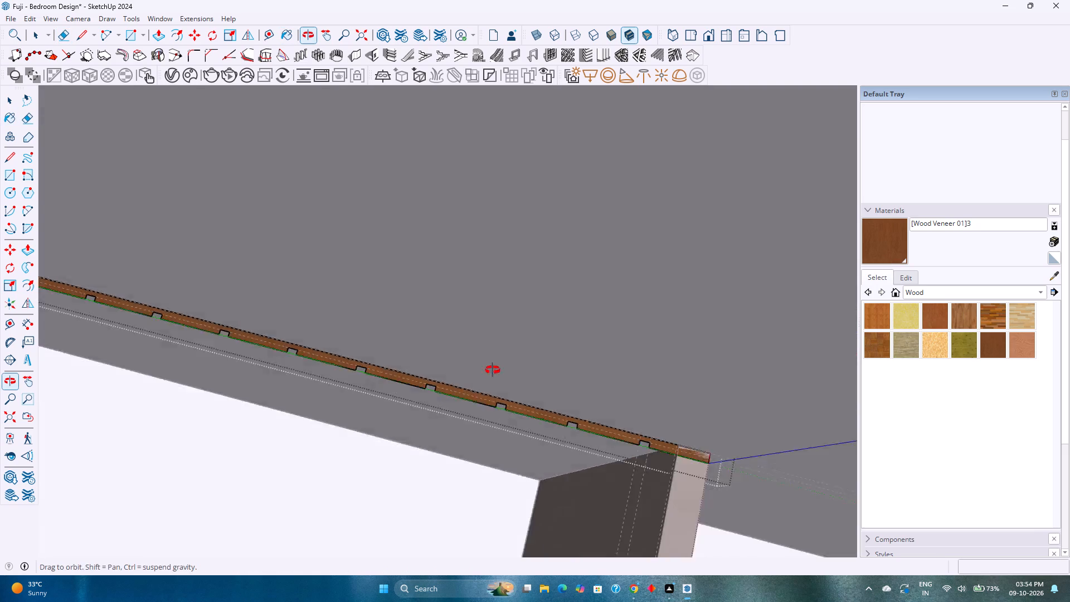
pyautogui.moveTo(493, 370); pyautogui.dragTo(460, 328, button='middle')
pyautogui.press('p')
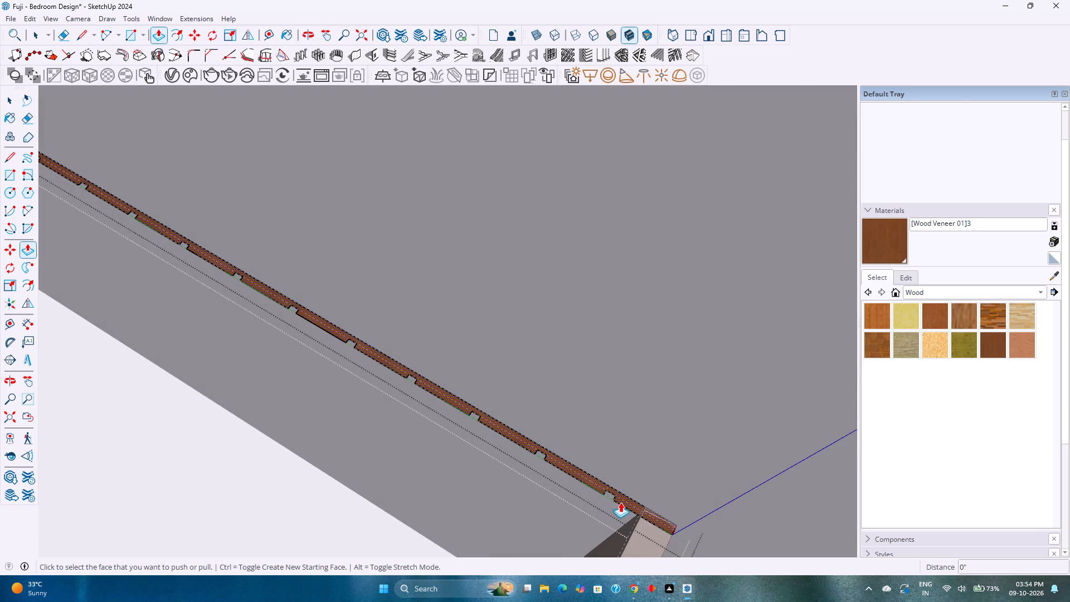
pyautogui.click(633, 506)
pyautogui.scroll(-14, 665, 397)
pyautogui.keyDown('shift'); pyautogui.moveTo(633, 398); pyautogui.dragTo(458, 477, button='middle'); pyautogui.keyUp('shift')
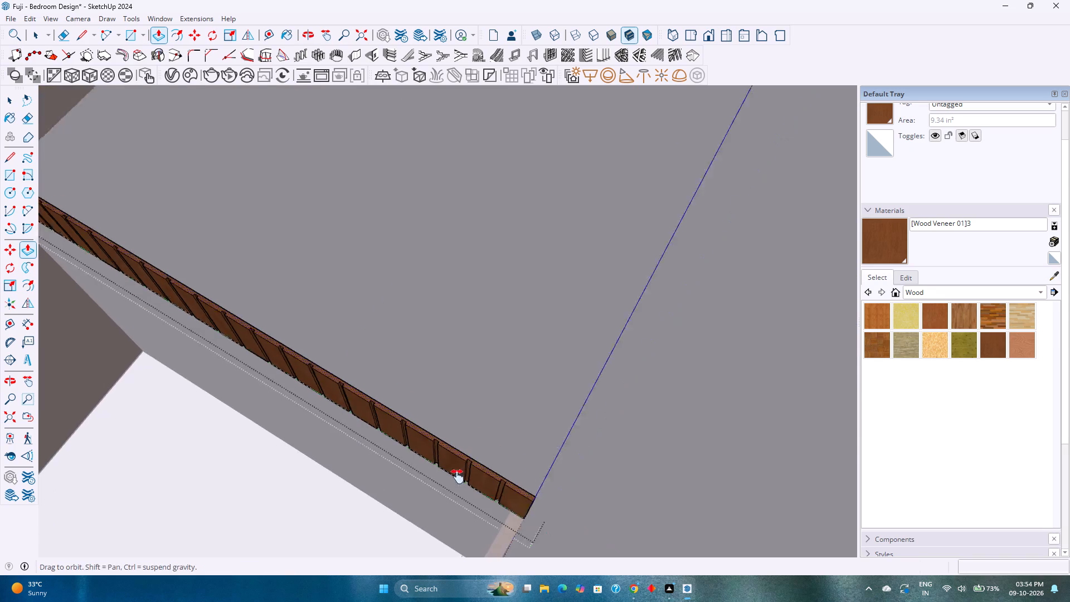
pyautogui.keyDown('shift'); pyautogui.moveTo(458, 477); pyautogui.dragTo(456, 477, button='middle'); pyautogui.keyUp('shift')
pyautogui.scroll(-3, 422, 460)
pyautogui.moveTo(401, 468); pyautogui.dragTo(448, 311, button='middle')
pyautogui.scroll(-5, 451, 310)
pyautogui.keyDown('shift'); pyautogui.moveTo(451, 318); pyautogui.dragTo(436, 409, button='middle'); pyautogui.keyUp('shift')
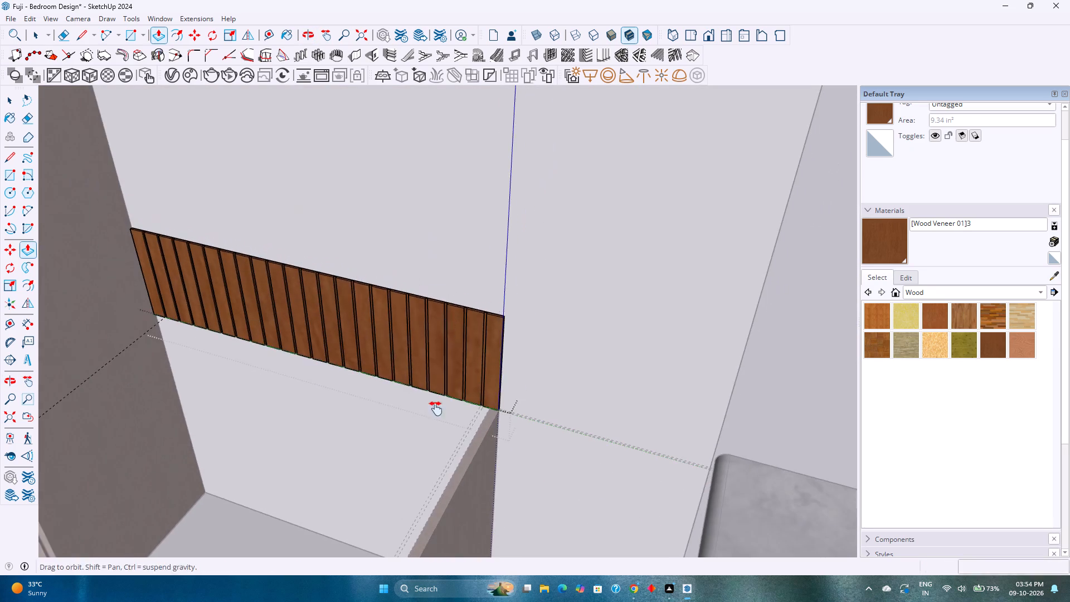
pyautogui.keyDown('shift'); pyautogui.moveTo(436, 409); pyautogui.dragTo(433, 437, button='middle'); pyautogui.keyUp('shift')
pyautogui.moveTo(421, 436); pyautogui.dragTo(425, 329, button='middle')
pyautogui.scroll(-5, 431, 323)
pyautogui.keyDown('shift'); pyautogui.moveTo(431, 323); pyautogui.dragTo(403, 394, button='middle'); pyautogui.keyUp('shift')
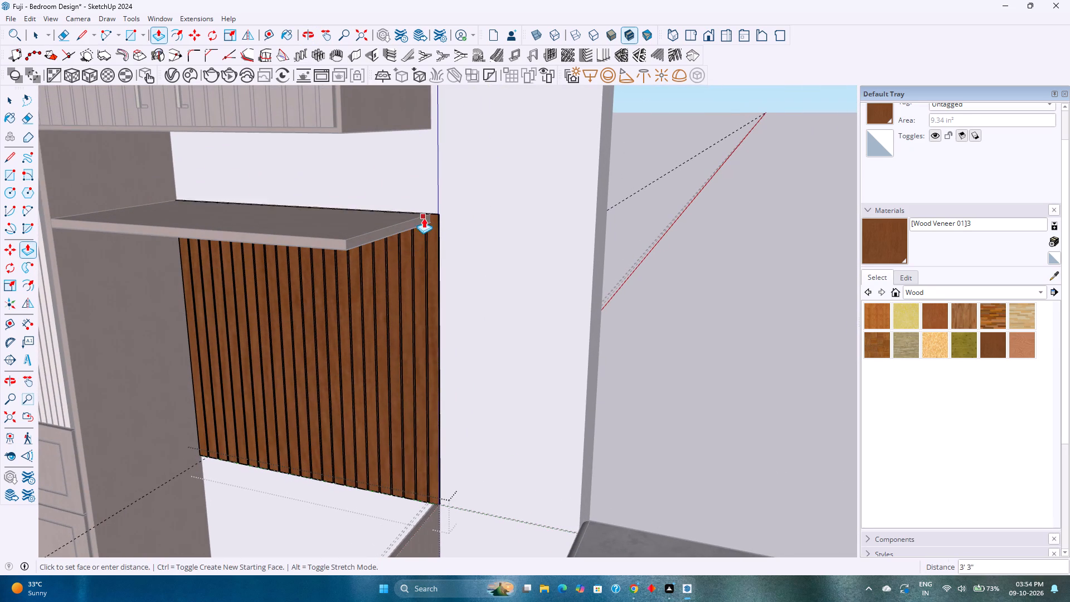
pyautogui.keyDown('shift'); pyautogui.moveTo(429, 127); pyautogui.dragTo(434, 158, button='middle'); pyautogui.keyUp('shift')
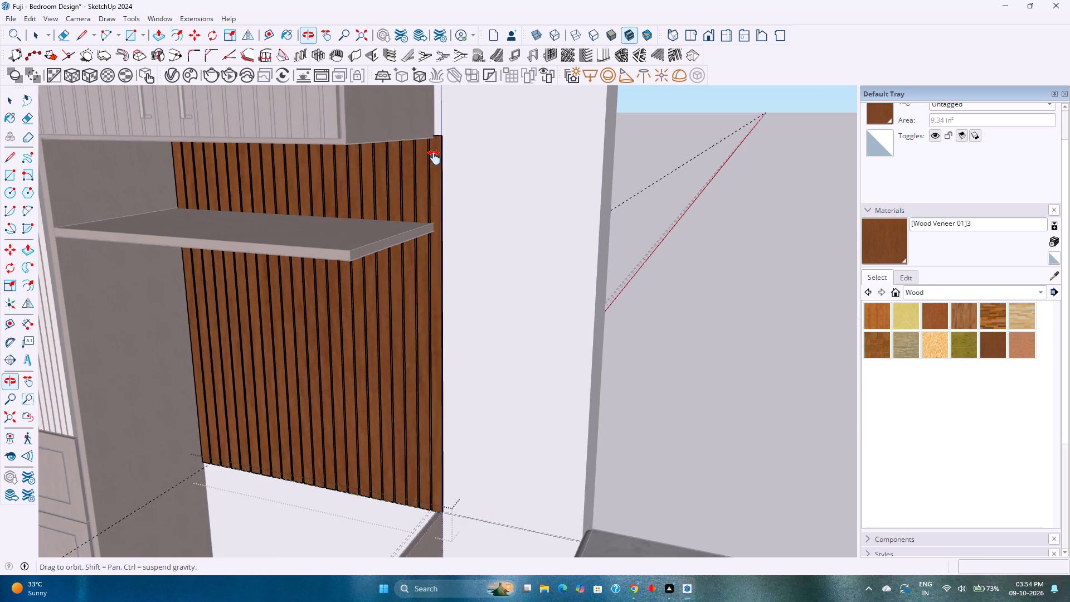
pyautogui.keyDown('shift'); pyautogui.moveTo(434, 158); pyautogui.dragTo(448, 257, button='middle'); pyautogui.keyUp('shift')
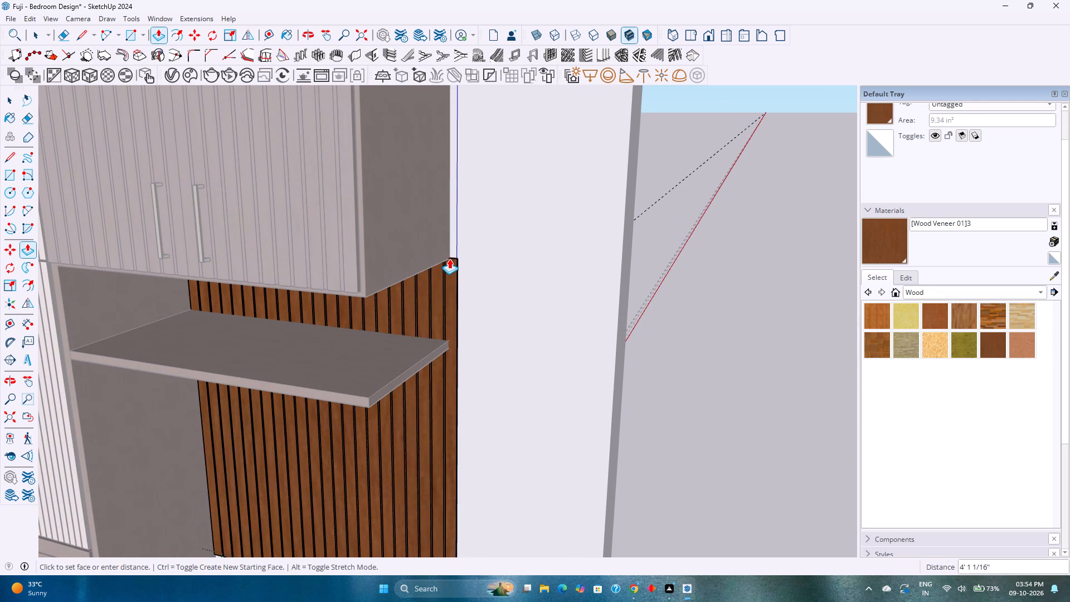
pyautogui.scroll(-8, 449, 248)
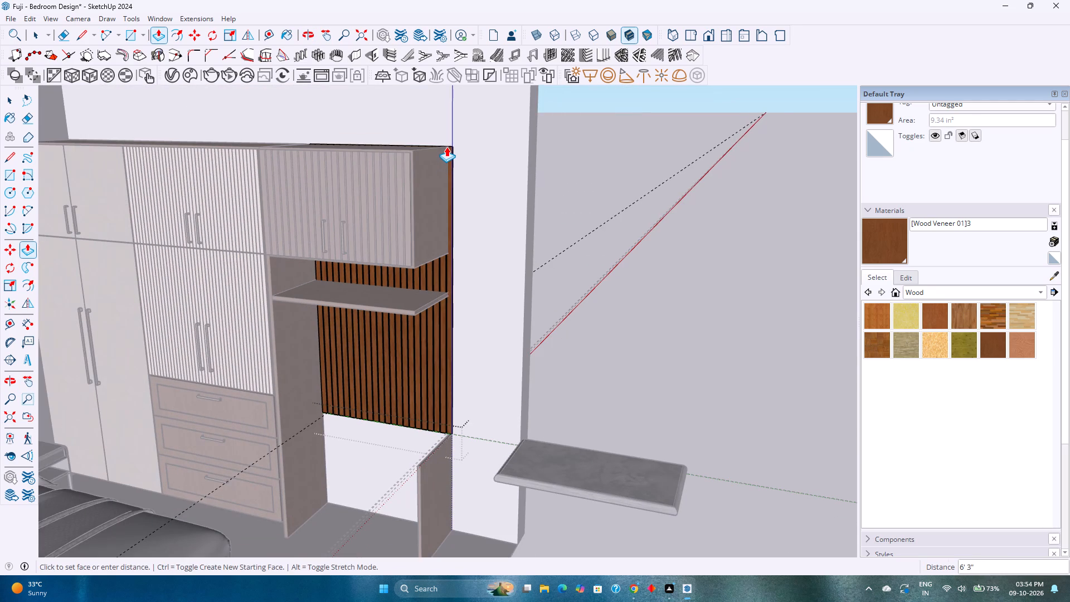
pyautogui.scroll(5, 446, 147)
pyautogui.moveTo(446, 147); pyautogui.dragTo(444, 315, button='middle')
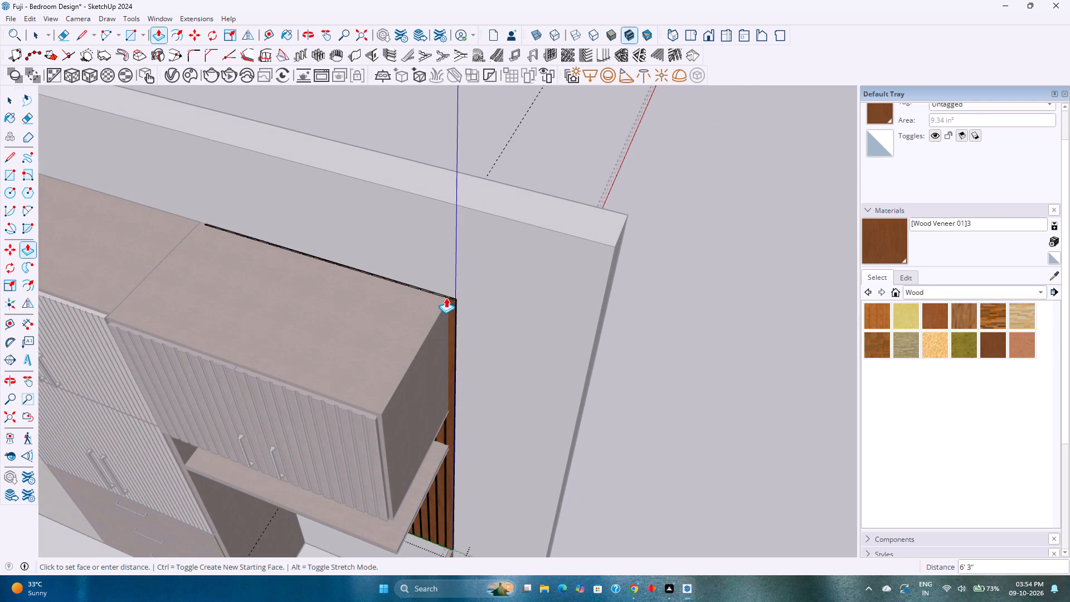
pyautogui.click(446, 298)
pyautogui.moveTo(440, 346); pyautogui.dragTo(444, 254, button='middle')
pyautogui.scroll(-6, 458, 246)
pyautogui.press('space')
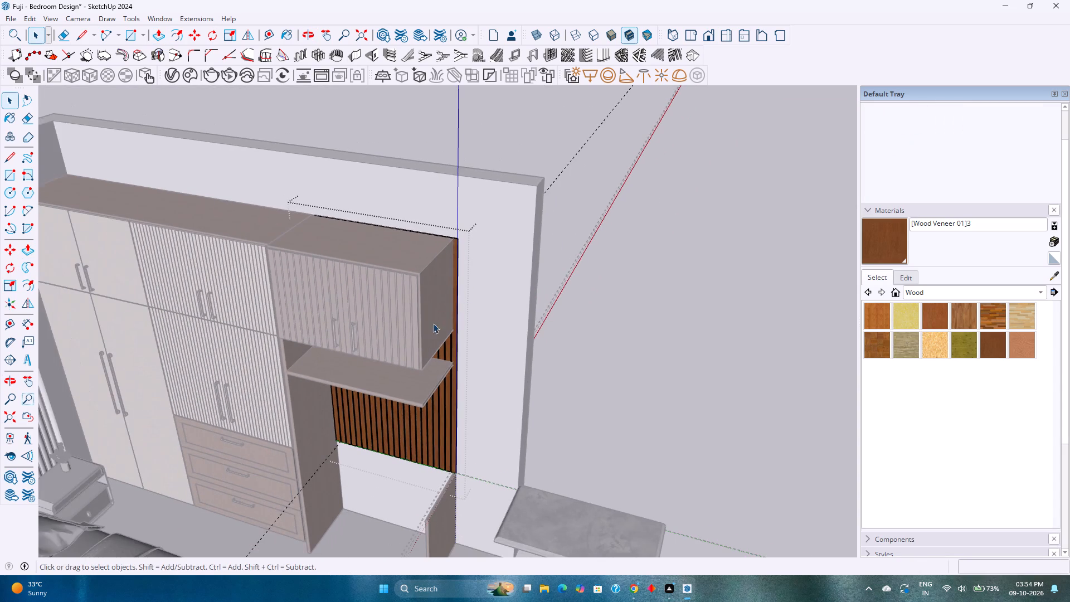
pyautogui.scroll(-1, 434, 326)
pyautogui.press('Escape')
# Push/Pull the shelf's end face 1" outward to meet the edge of the notched back panel, and close the group.
pyautogui.scroll(-2, 417, 397)
pyautogui.moveTo(416, 396); pyautogui.dragTo(468, 313, button='middle')
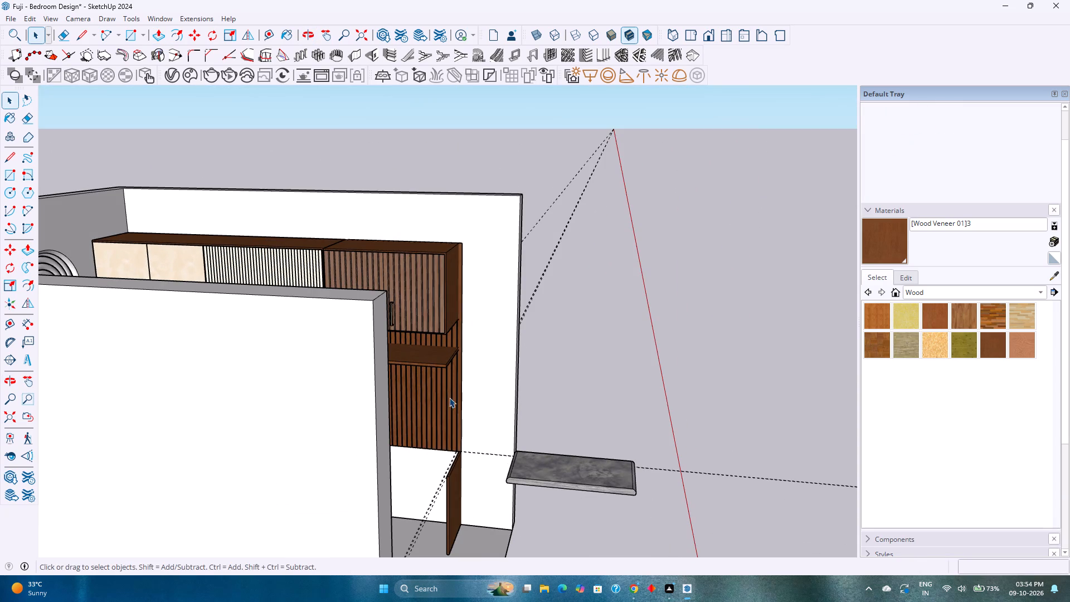
pyautogui.keyDown('shift'); pyautogui.moveTo(439, 406); pyautogui.dragTo(446, 333, button='middle'); pyautogui.keyUp('shift')
pyautogui.scroll(13, 492, 284)
pyautogui.click(444, 276)
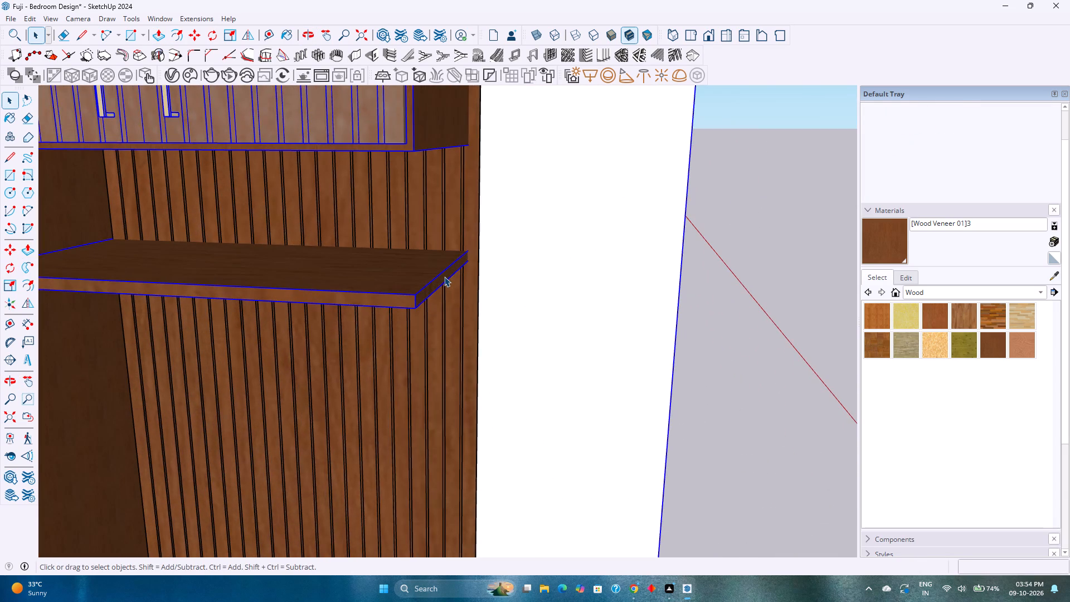
pyautogui.doubleClick(444, 276)
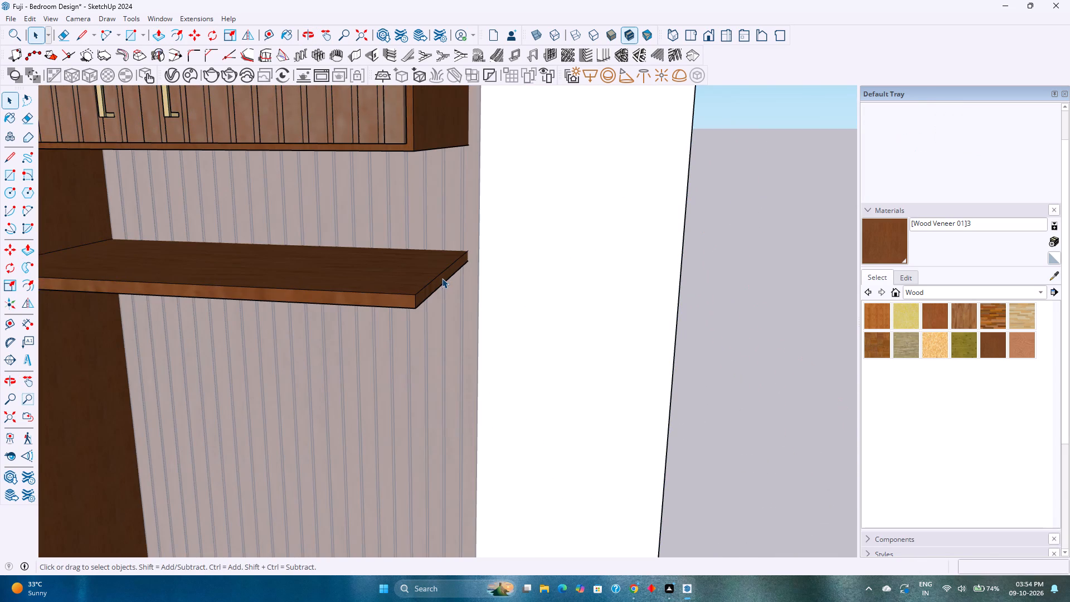
pyautogui.press('p')
pyautogui.click(441, 281)
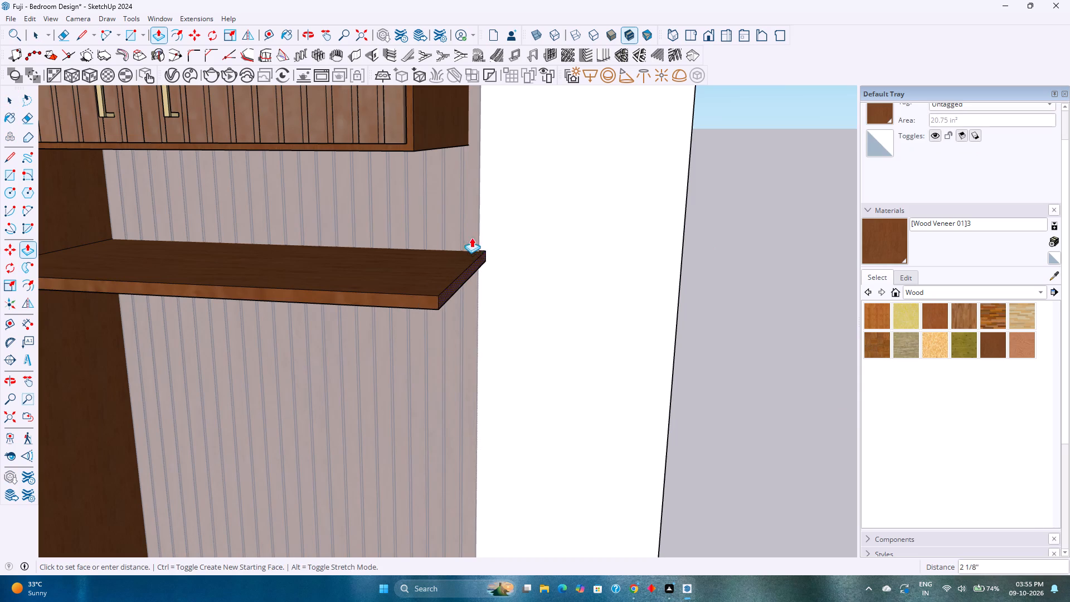
pyautogui.click(478, 217)
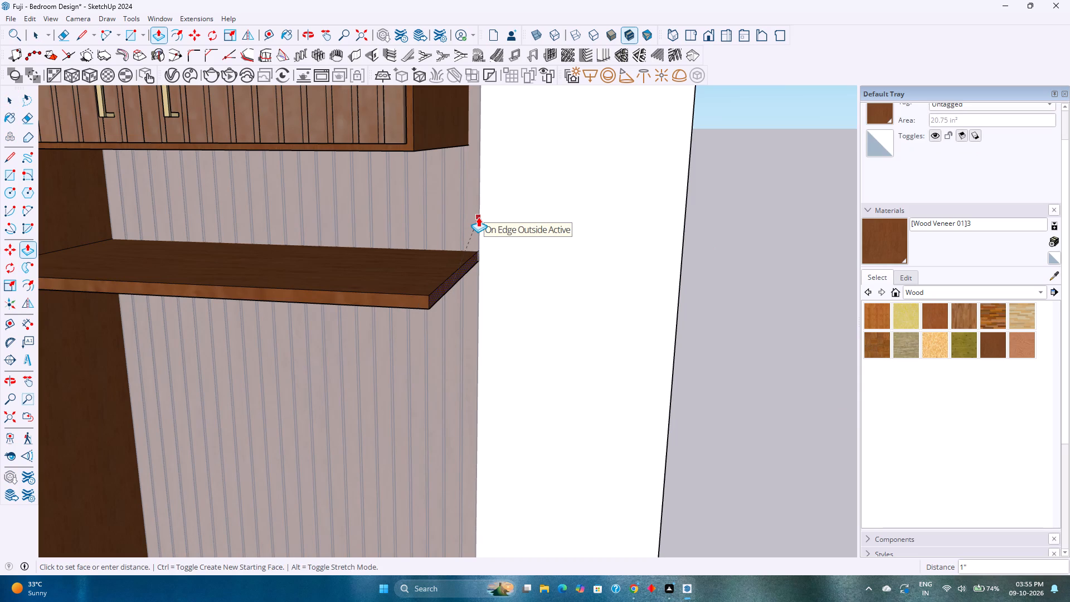
pyautogui.press('Escape')
pyautogui.press('space')
pyautogui.press('Escape')
# Delete all the guide lines in the model.
pyautogui.scroll(-4, 451, 280)
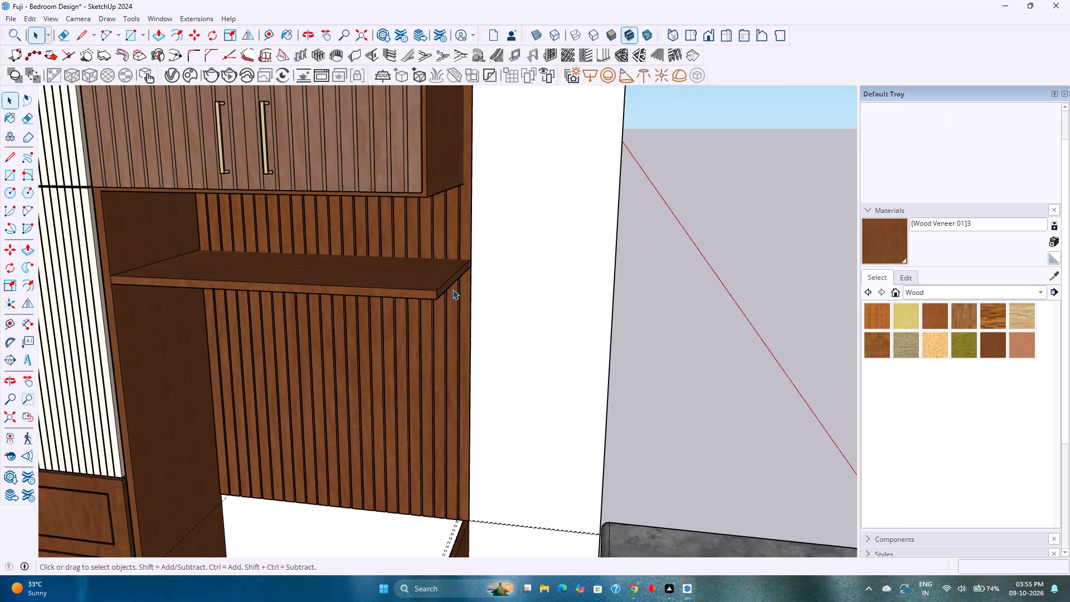
pyautogui.scroll(-1, 452, 294)
pyautogui.keyDown('shift'); pyautogui.moveTo(496, 425); pyautogui.dragTo(342, 295, button='middle'); pyautogui.keyUp('shift')
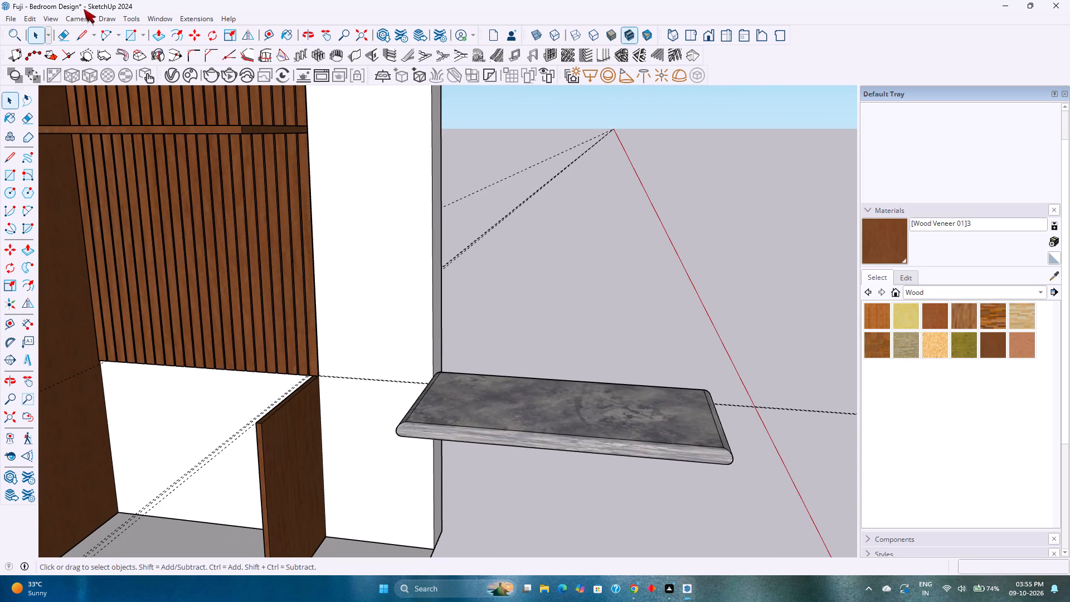
pyautogui.click(30, 18)
pyautogui.click(65, 126)
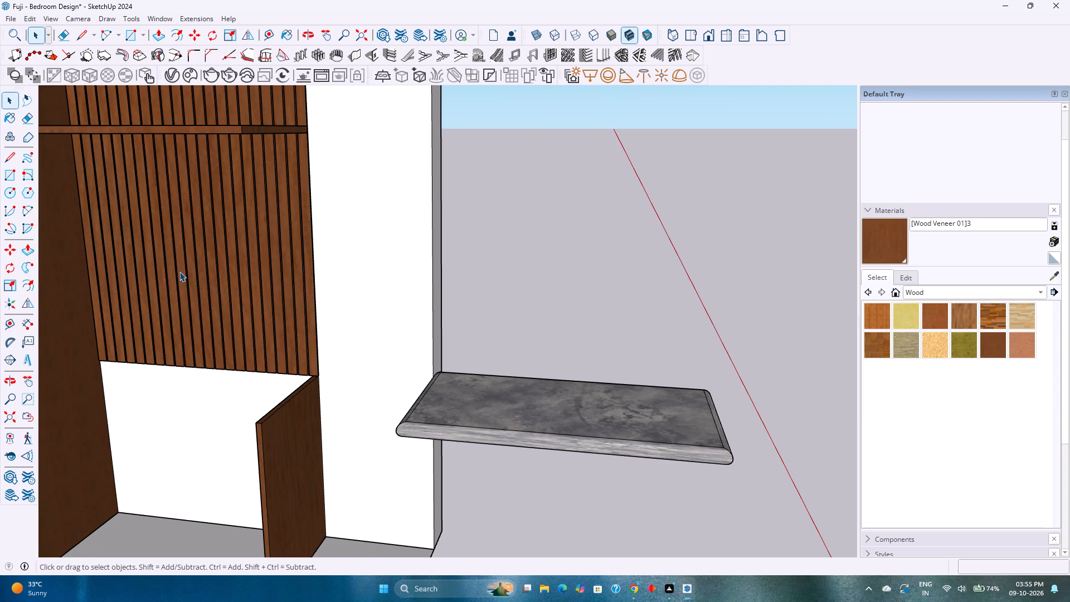
# Move the grey stone desktop about 4' 11 3/16" along the green axis onto the side supports, its rear corner against the wardrobe side.
pyautogui.click(539, 431)
pyautogui.doubleClick(518, 420)
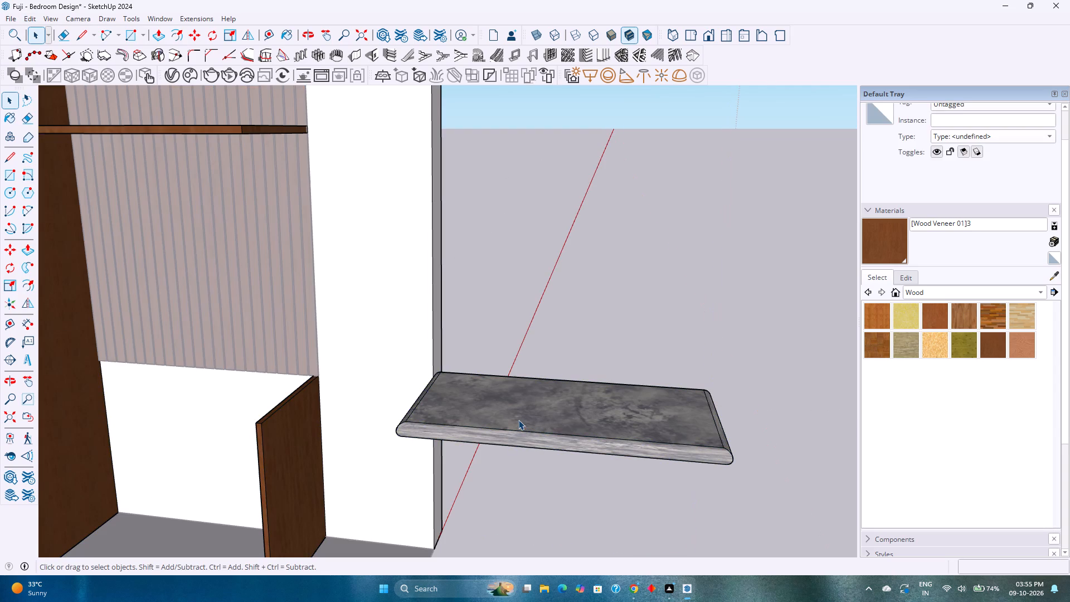
pyautogui.click(518, 420)
pyautogui.press('m')
pyautogui.moveTo(471, 419); pyautogui.dragTo(677, 486, button='middle')
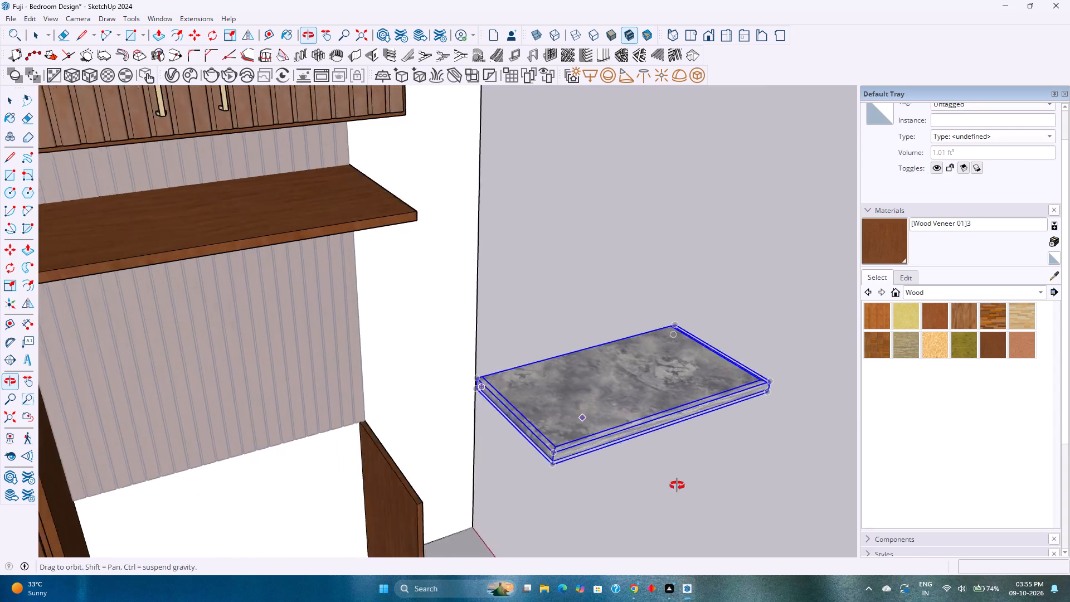
pyautogui.moveTo(677, 486); pyautogui.dragTo(727, 466, button='middle')
pyautogui.scroll(8, 534, 389)
pyautogui.moveTo(475, 373); pyautogui.dragTo(354, 472, button='middle')
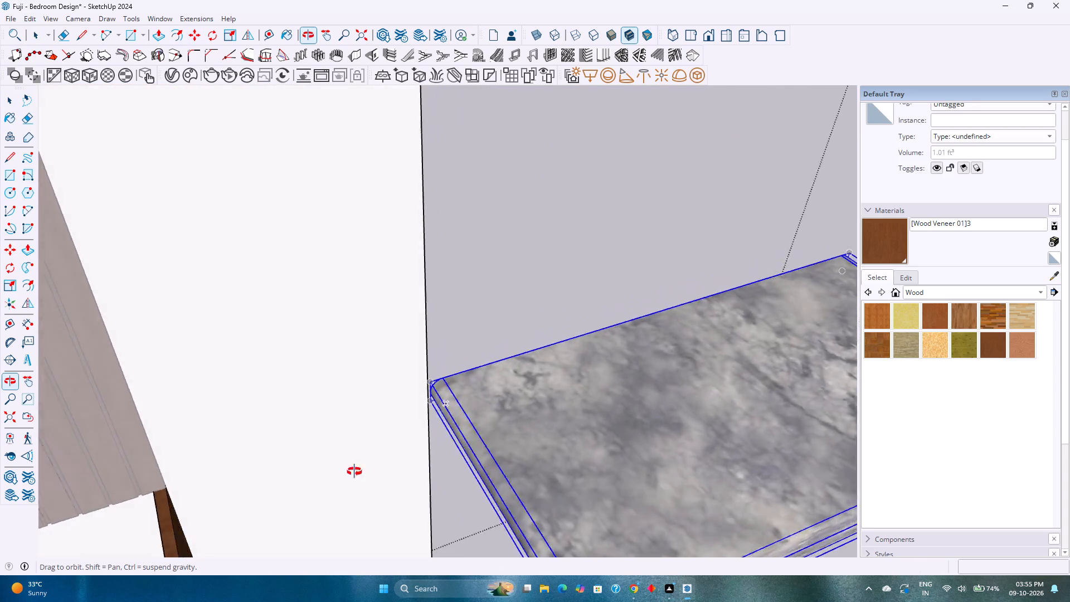
pyautogui.moveTo(354, 472); pyautogui.dragTo(257, 472, button='middle')
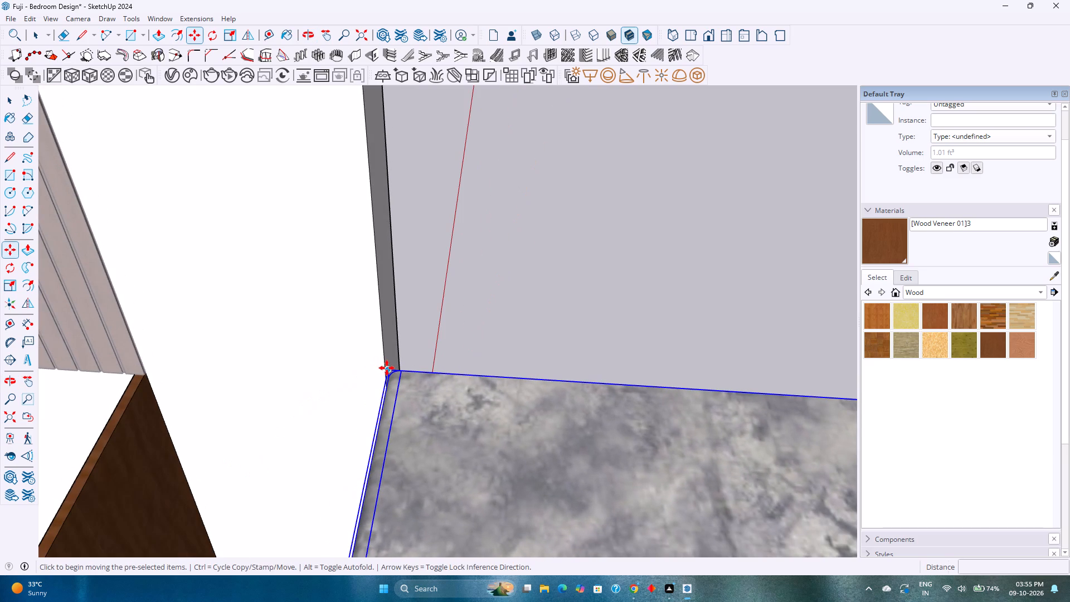
pyautogui.click(387, 368)
pyautogui.scroll(-10, 269, 340)
pyautogui.keyDown('shift'); pyautogui.moveTo(252, 344); pyautogui.dragTo(824, 381, button='middle'); pyautogui.keyUp('shift')
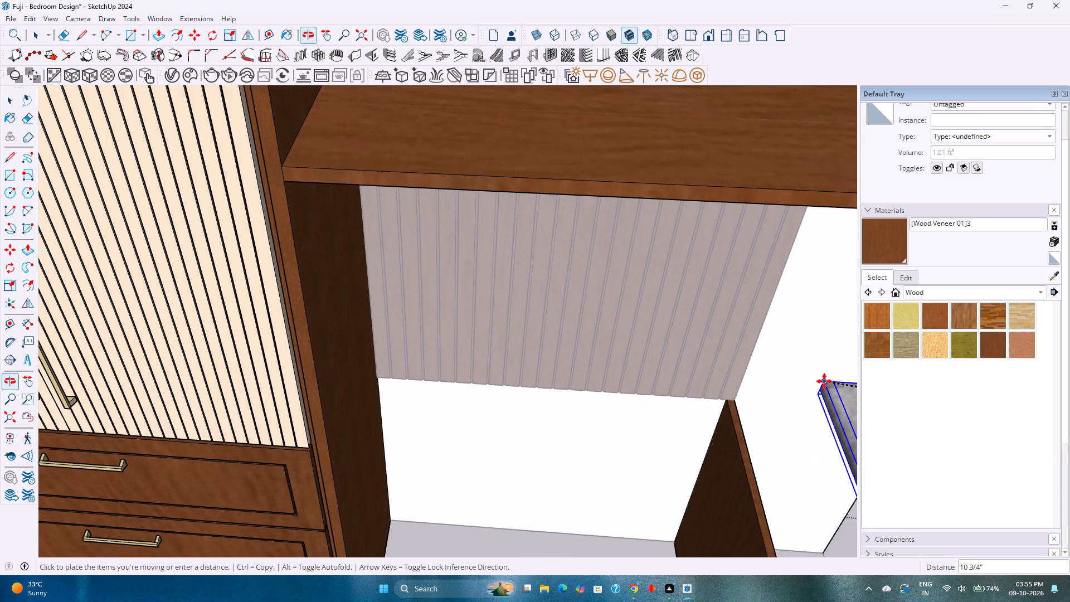
pyautogui.press('Left')
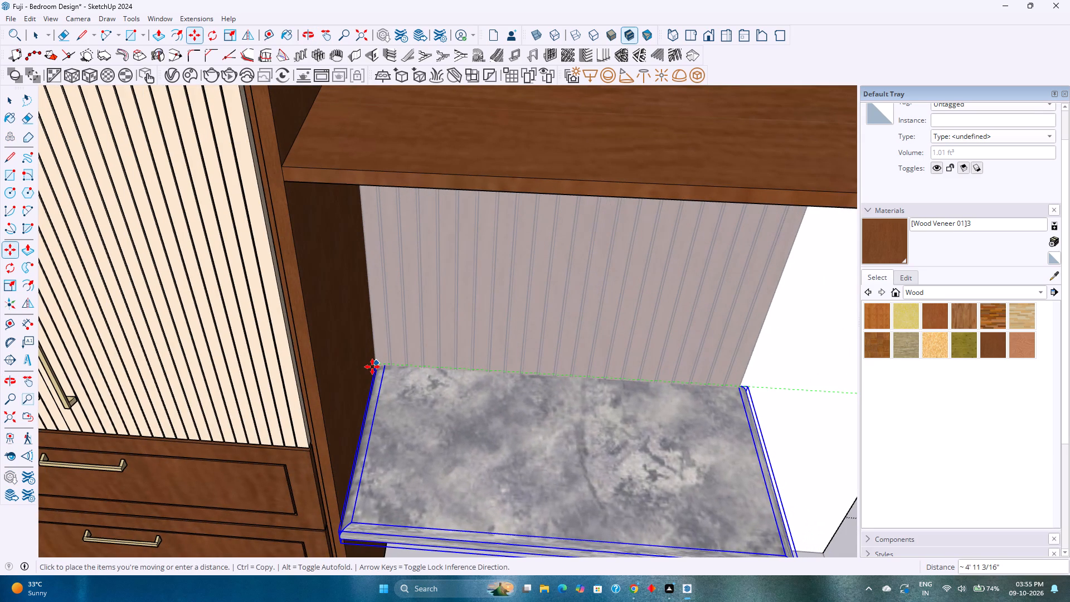
pyautogui.click(370, 369)
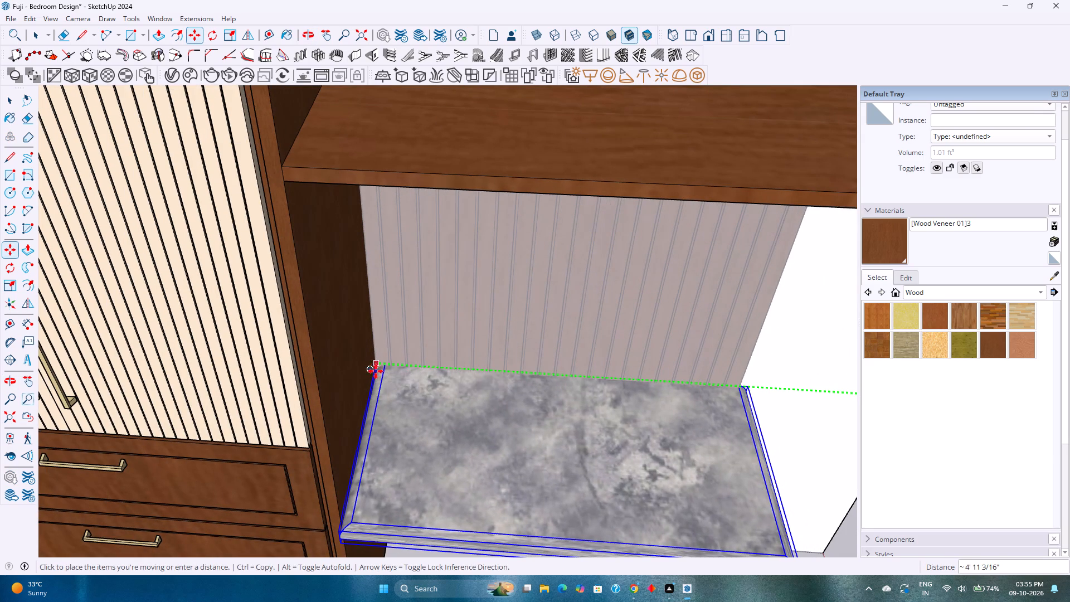
pyautogui.moveTo(436, 394); pyautogui.dragTo(352, 301, button='middle')
pyautogui.press('Escape')
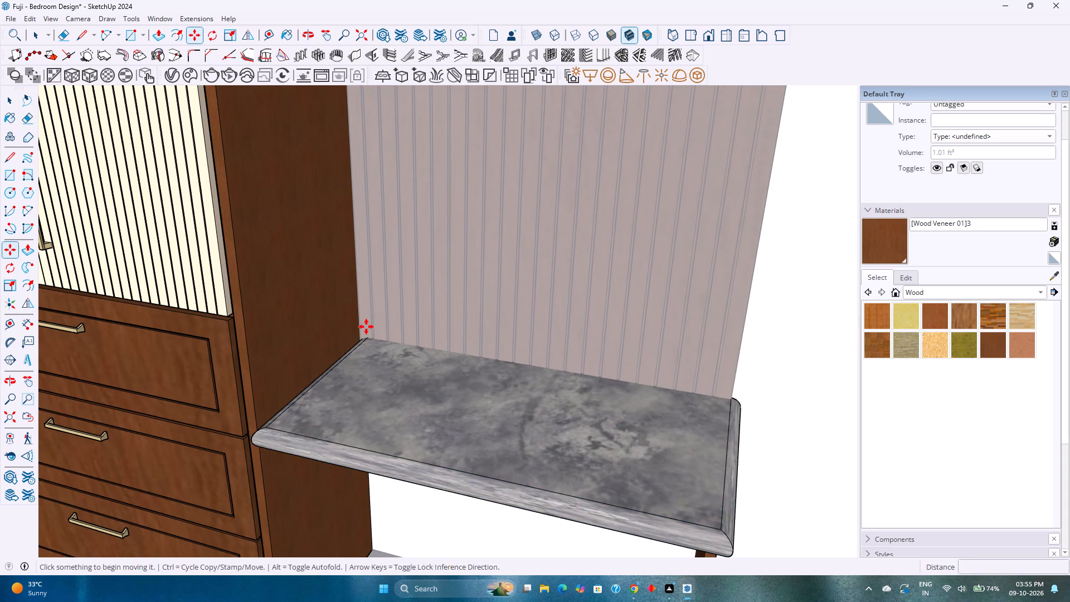
pyautogui.press('space')
pyautogui.press('Escape')
# Save the bedroom model.
pyautogui.scroll(-9, 366, 328)
pyautogui.moveTo(518, 428); pyautogui.dragTo(455, 413, button='middle')
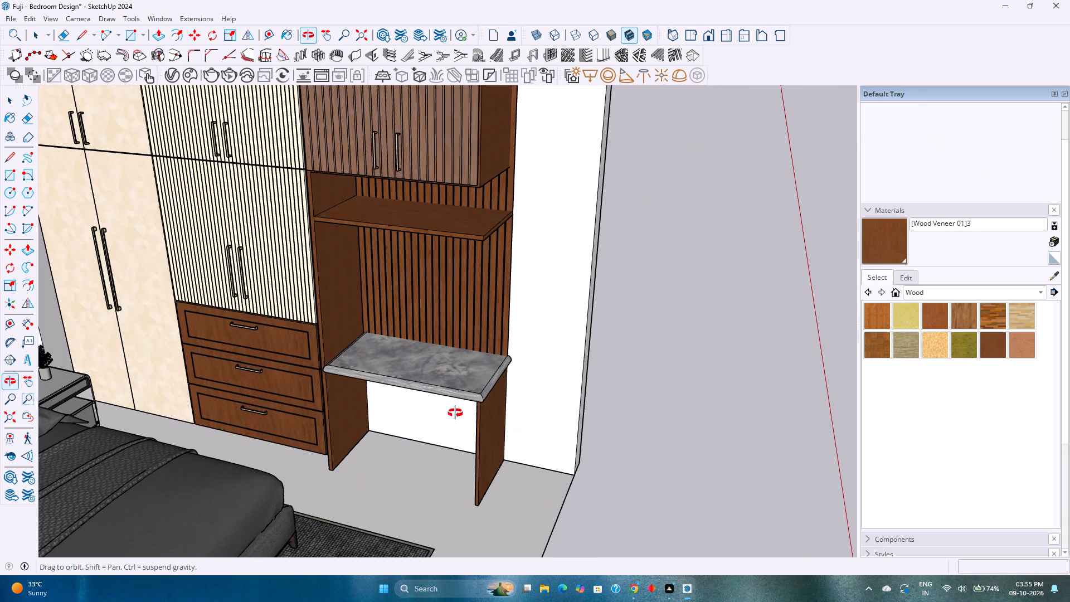
pyautogui.moveTo(455, 413); pyautogui.dragTo(390, 331, button='middle')
pyautogui.keyDown('shift'); pyautogui.moveTo(382, 333); pyautogui.dragTo(458, 386, button='middle'); pyautogui.keyUp('shift')
pyautogui.keyDown('shift'); pyautogui.scroll(-1, 382, 333); pyautogui.keyUp('shift')
pyautogui.moveTo(464, 386); pyautogui.dragTo(448, 361, button='middle')
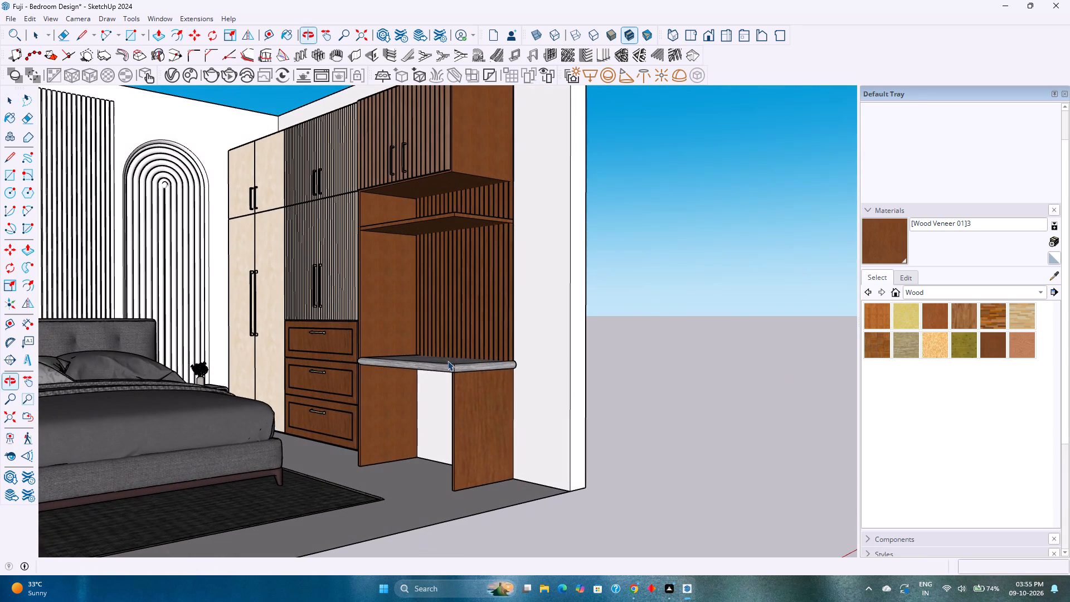
pyautogui.hotkey('ctrl', 's')
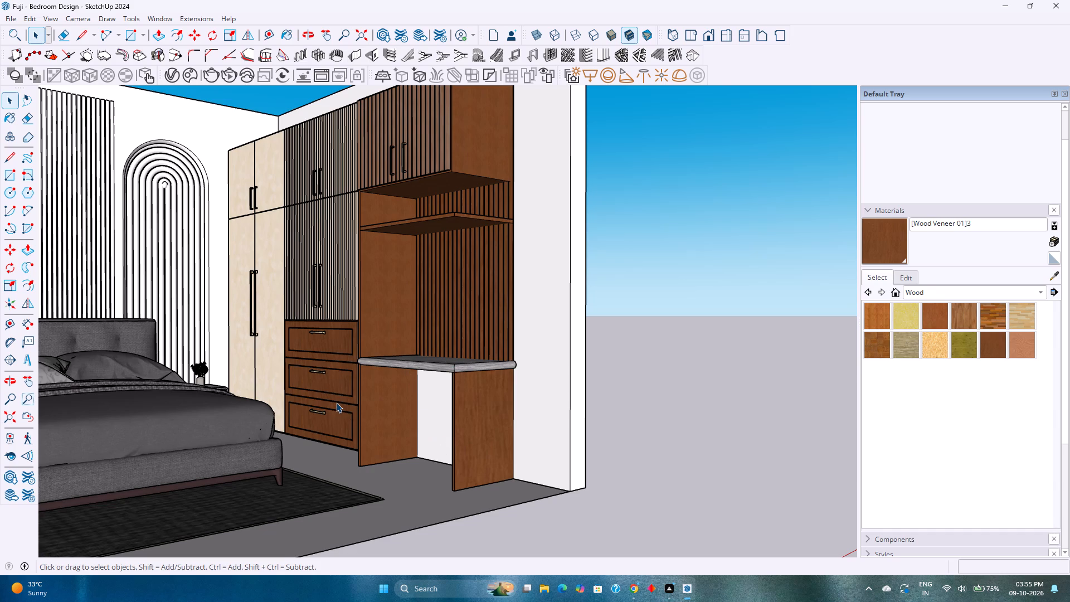
# Open the desk unit's group and place a guide line along the rear bottom edge of the stone desktop.
pyautogui.scroll(5, 336, 402)
pyautogui.keyDown('shift'); pyautogui.moveTo(441, 402); pyautogui.dragTo(401, 445, button='middle'); pyautogui.keyUp('shift')
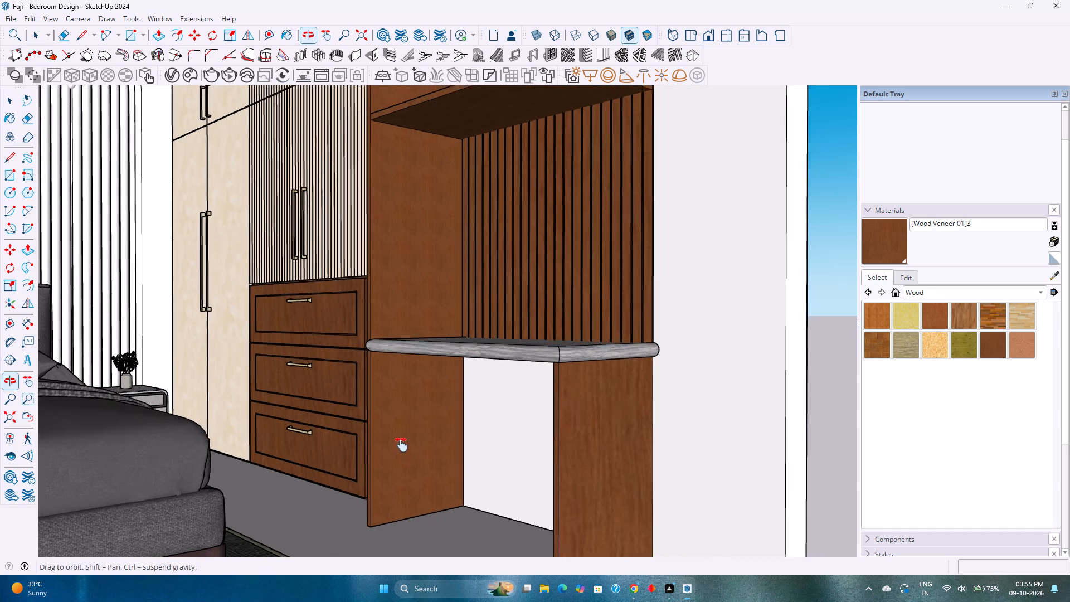
pyautogui.keyDown('shift'); pyautogui.moveTo(401, 445); pyautogui.dragTo(396, 449, button='middle'); pyautogui.keyUp('shift')
pyautogui.moveTo(386, 450); pyautogui.dragTo(492, 390, button='middle')
pyautogui.keyDown('shift'); pyautogui.moveTo(507, 386); pyautogui.dragTo(419, 396, button='middle'); pyautogui.keyUp('shift')
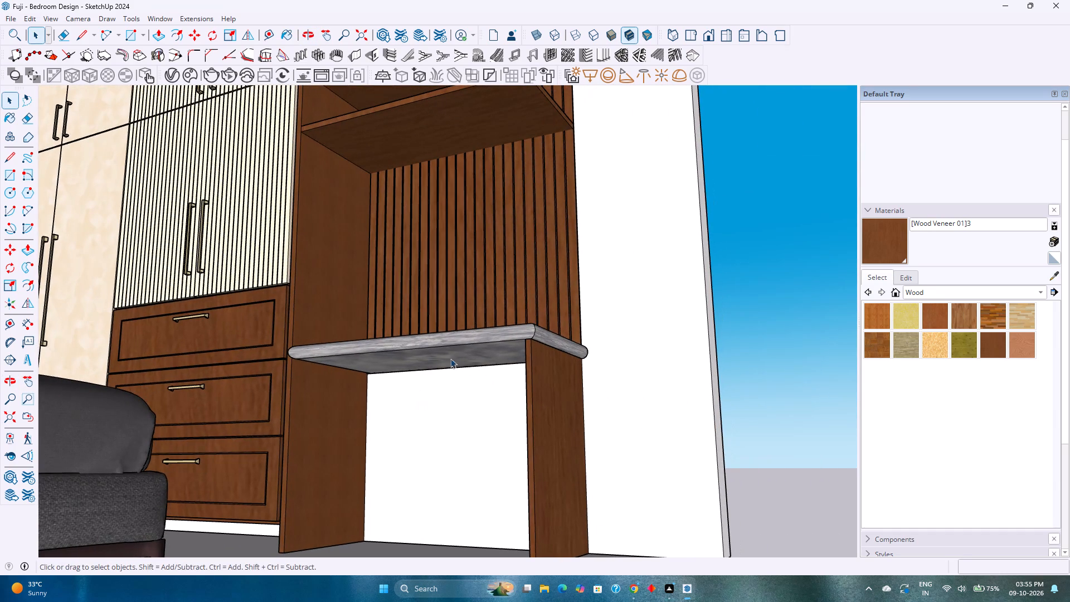
pyautogui.click(545, 401)
pyautogui.doubleClick(545, 401)
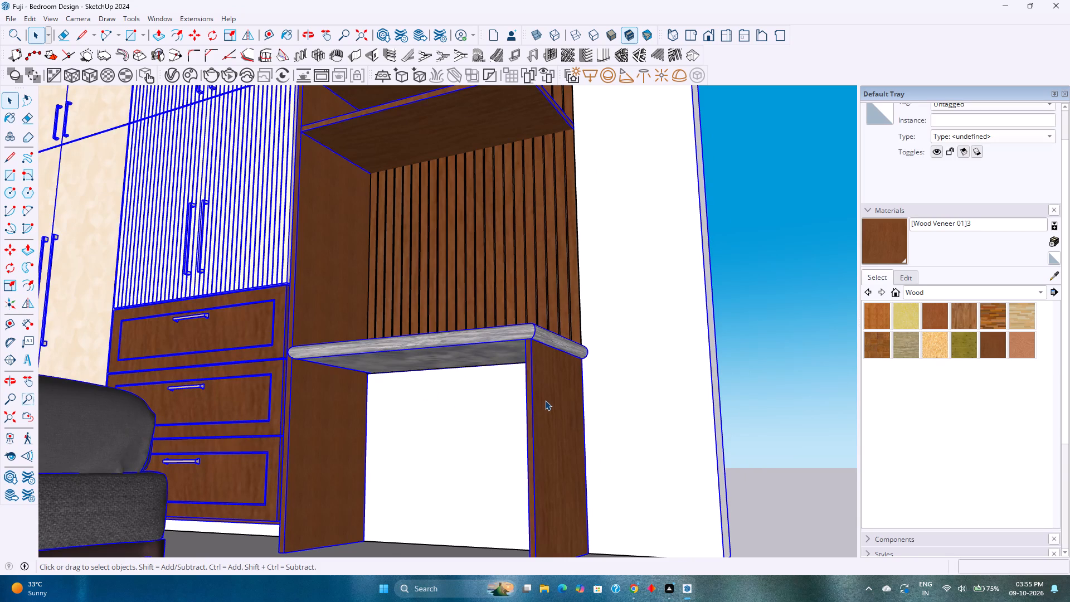
pyautogui.scroll(2, 490, 400)
pyautogui.moveTo(490, 402); pyautogui.dragTo(560, 386, button='middle')
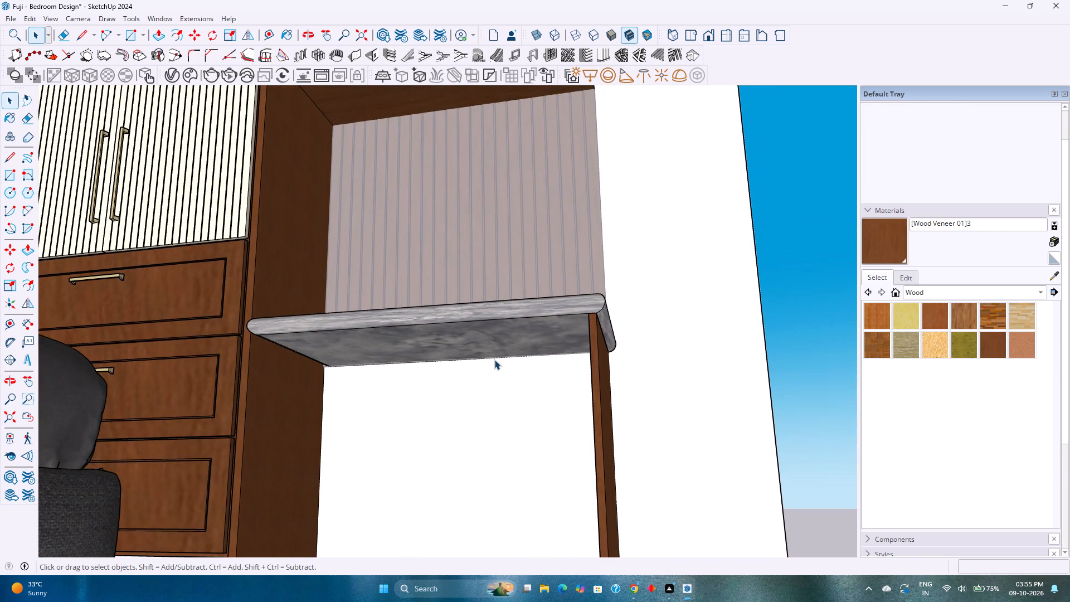
pyautogui.click(494, 357)
pyautogui.click(599, 395)
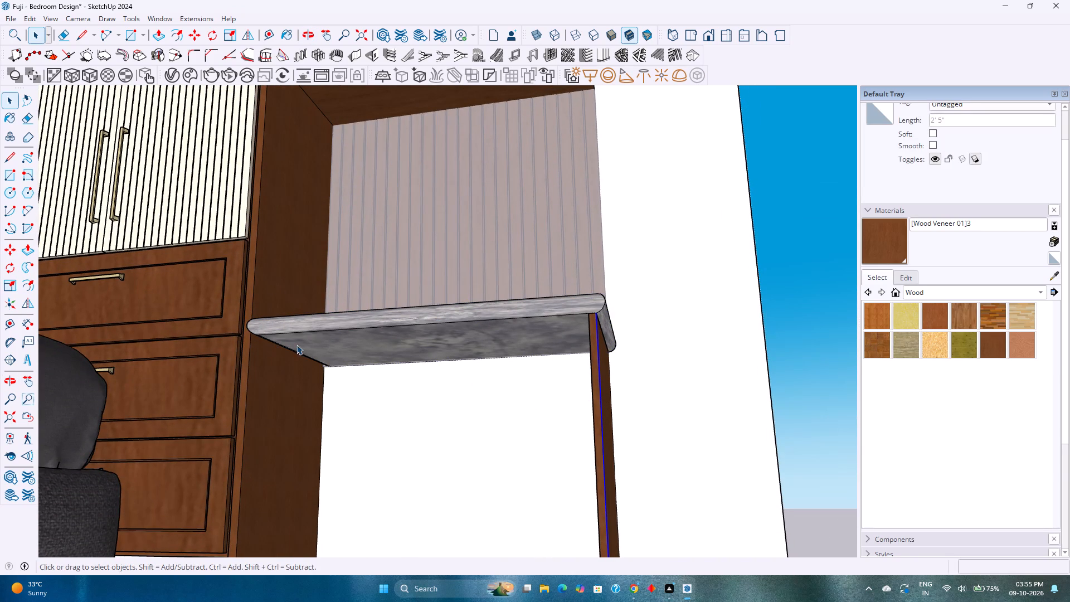
pyautogui.moveTo(296, 344); pyautogui.dragTo(366, 345, button='middle')
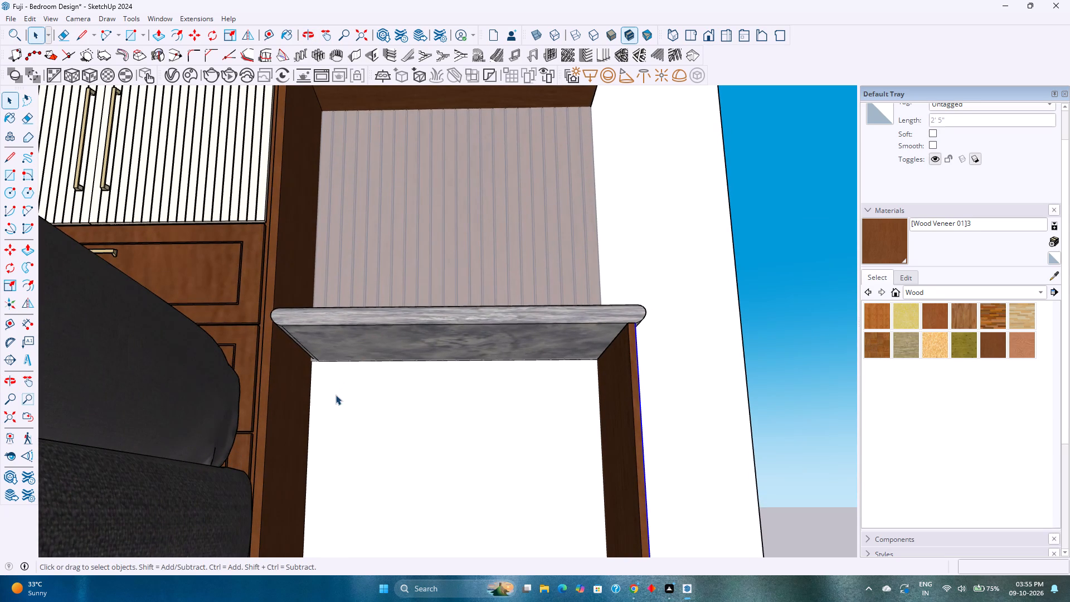
pyautogui.scroll(3, 349, 473)
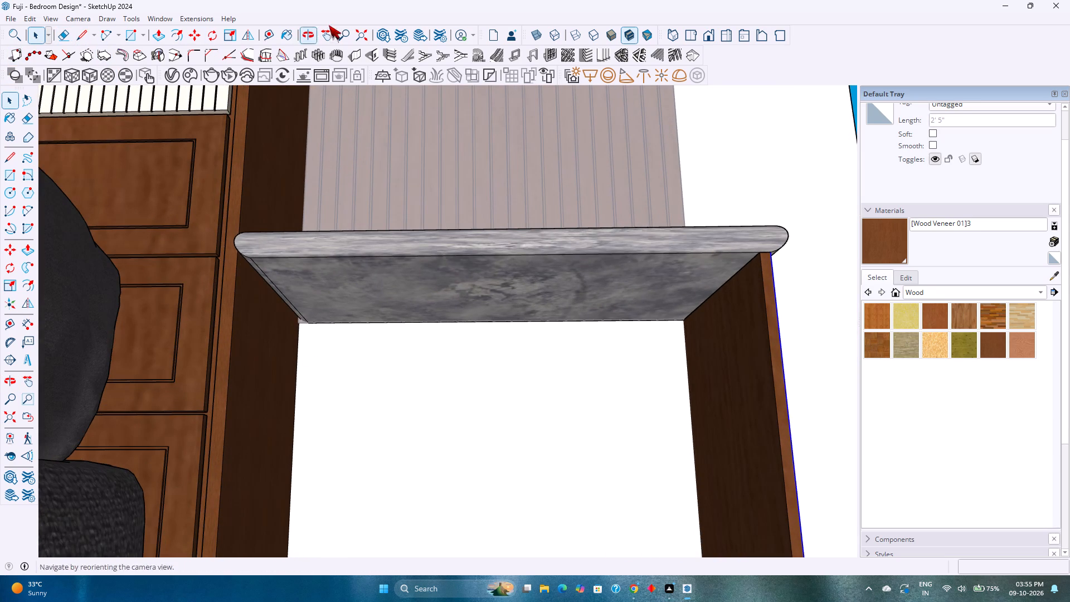
pyautogui.click(274, 36)
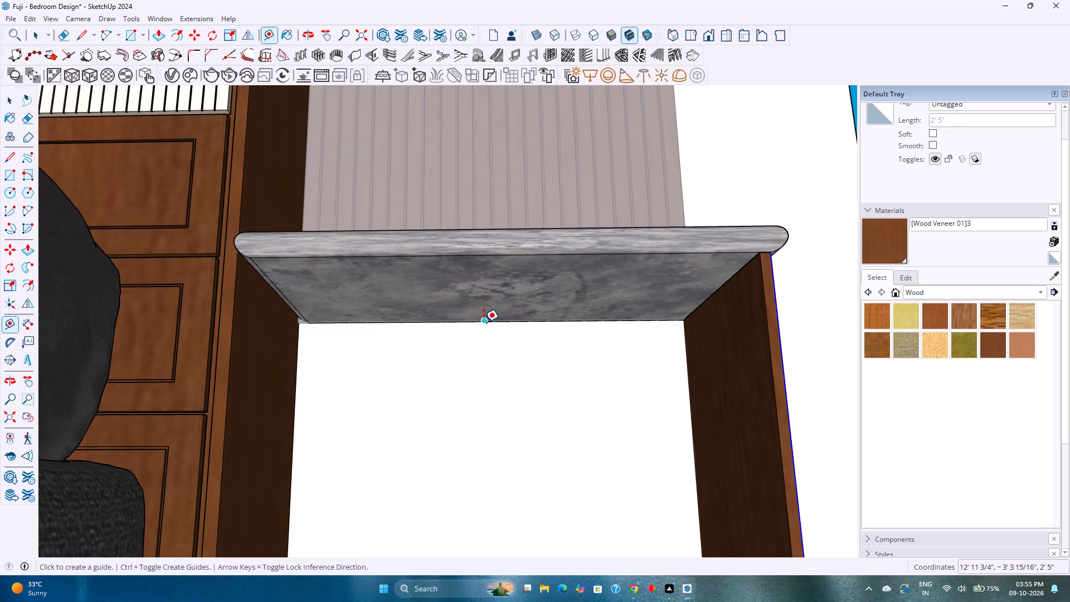
pyautogui.click(484, 322)
pyautogui.click(515, 320)
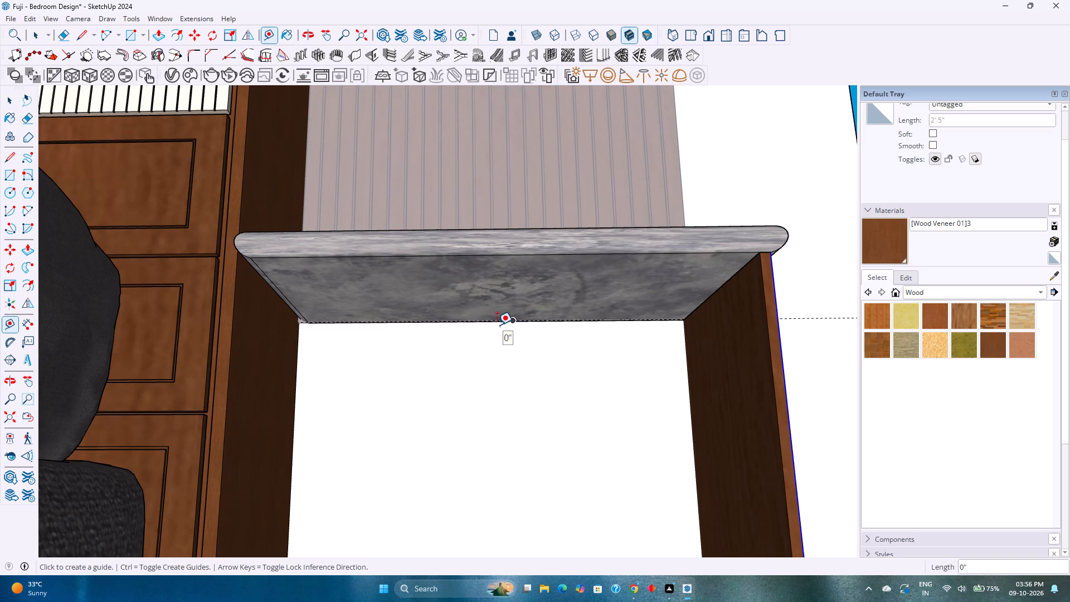
pyautogui.click(497, 325)
pyautogui.press('Escape')
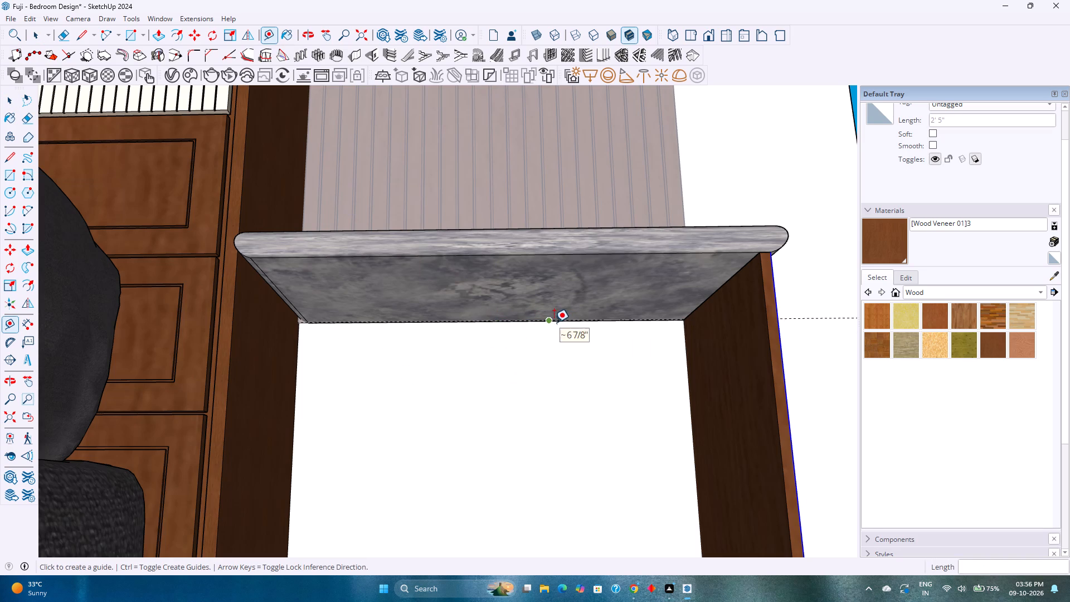
pyautogui.click(554, 322)
pyautogui.press('Escape')
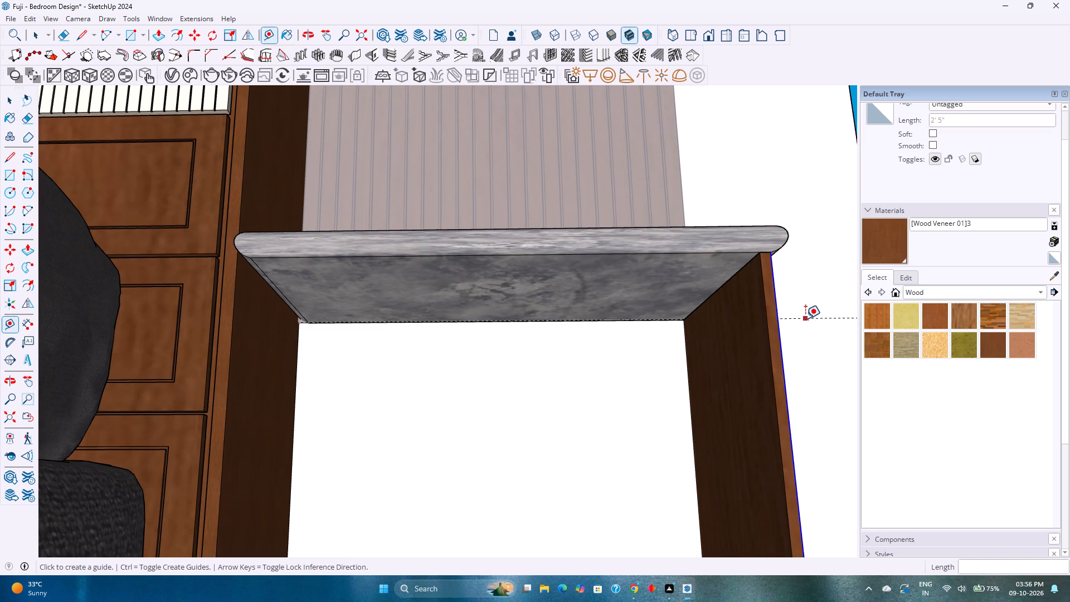
# Offset a parallel guide line 5" below the guide at the desktop's rear bottom edge.
pyautogui.click(805, 318)
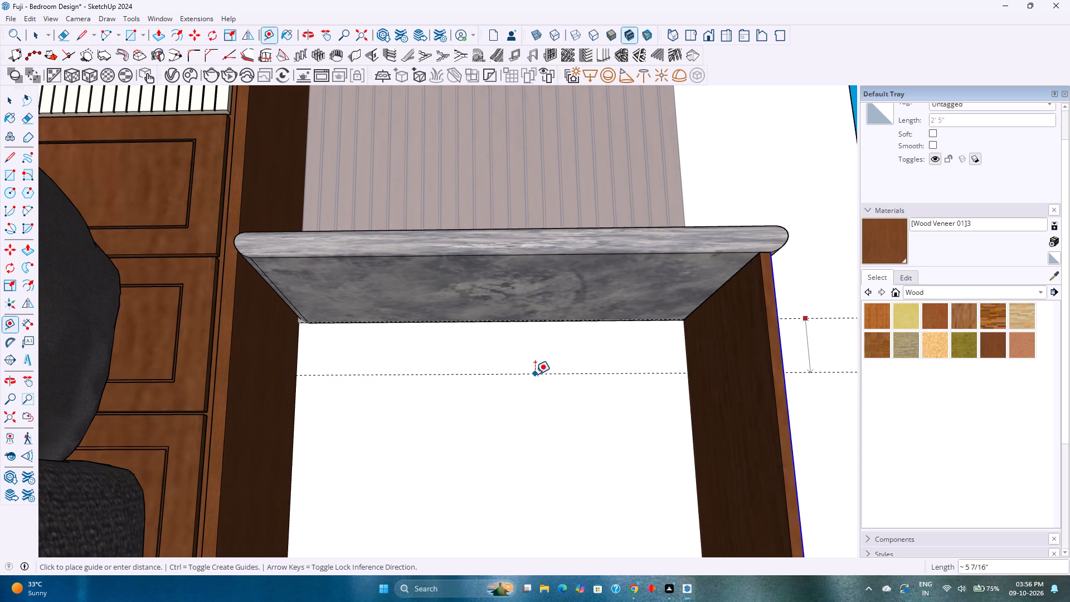
pyautogui.moveTo(535, 374); pyautogui.dragTo(520, 429, button='middle')
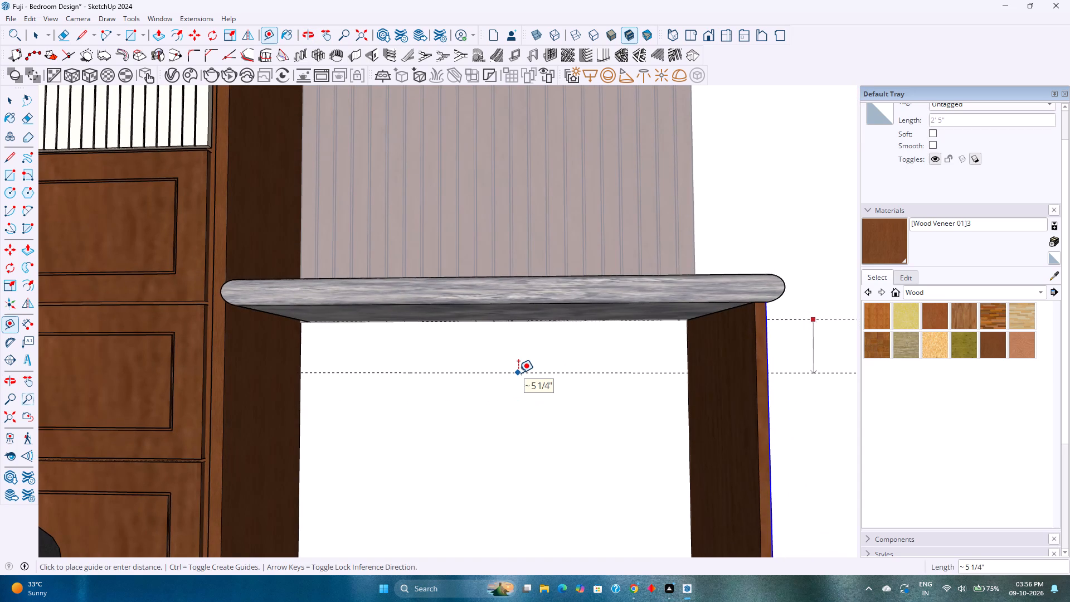
pyautogui.press('6')
pyautogui.press('Return')
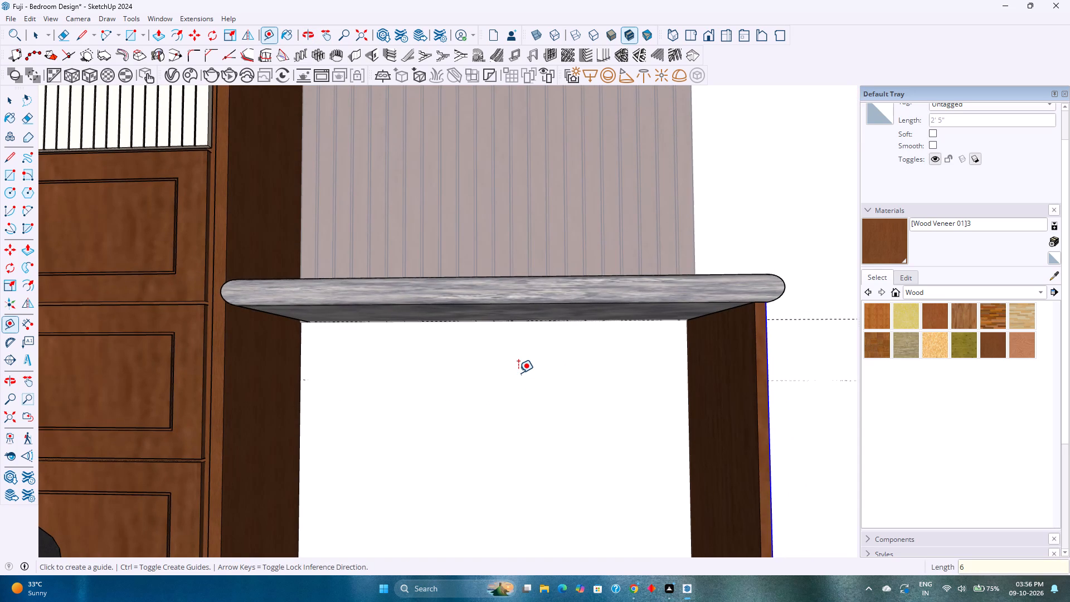
pyautogui.press('5')
pyautogui.press('Return')
pyautogui.scroll(-1, 534, 381)
pyautogui.moveTo(532, 391); pyautogui.dragTo(457, 411, button='middle')
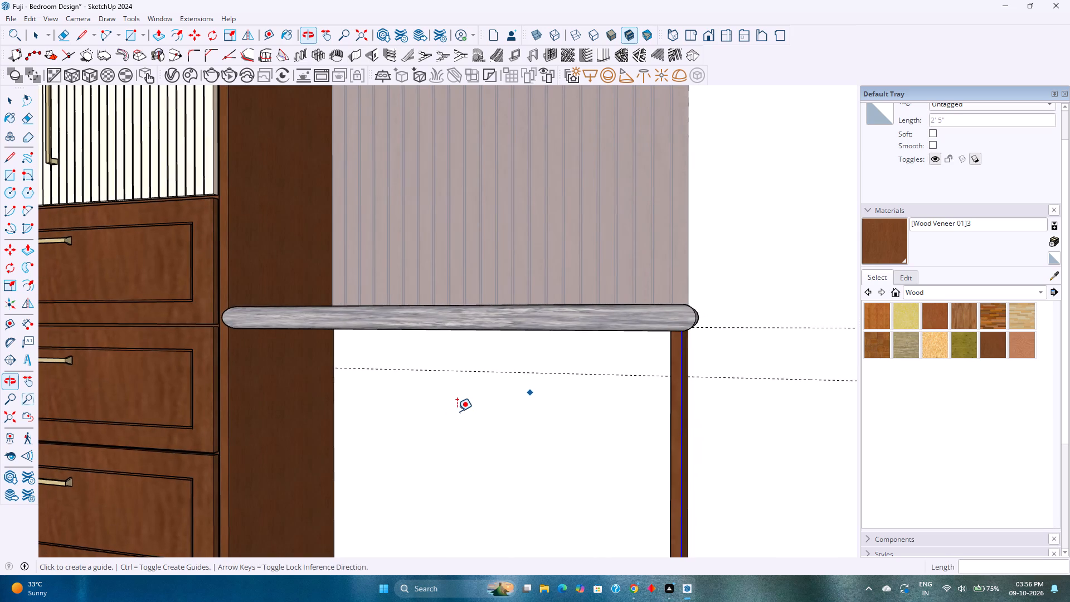
# Set the parallel guide's offset below the desktop's rear bottom edge to 6".
pyautogui.scroll(-6, 456, 410)
pyautogui.moveTo(455, 409); pyautogui.dragTo(435, 394, button='middle')
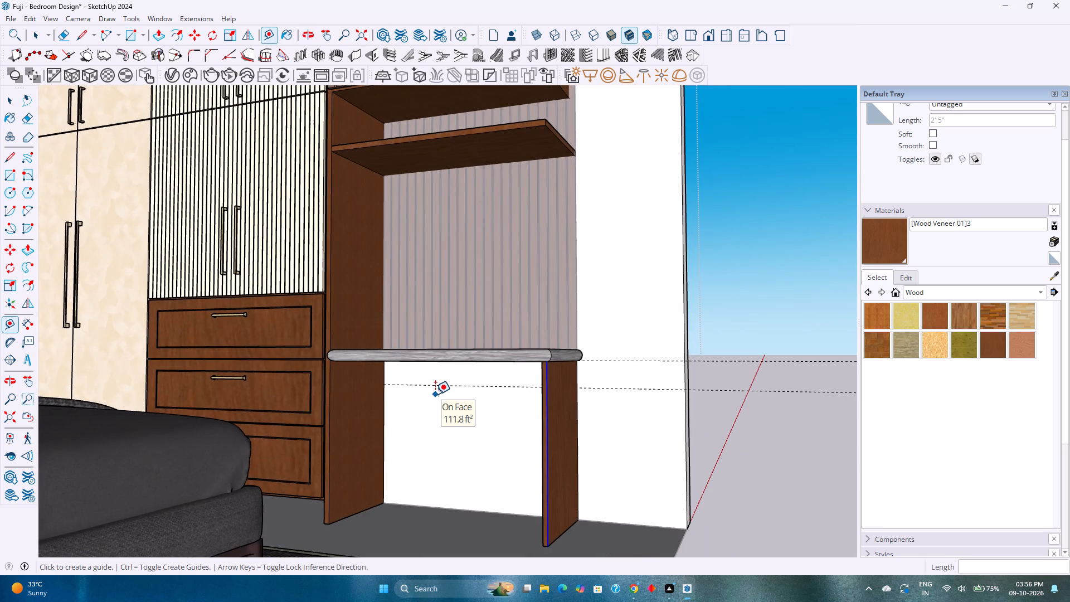
pyautogui.press('6')
pyautogui.press('Return')
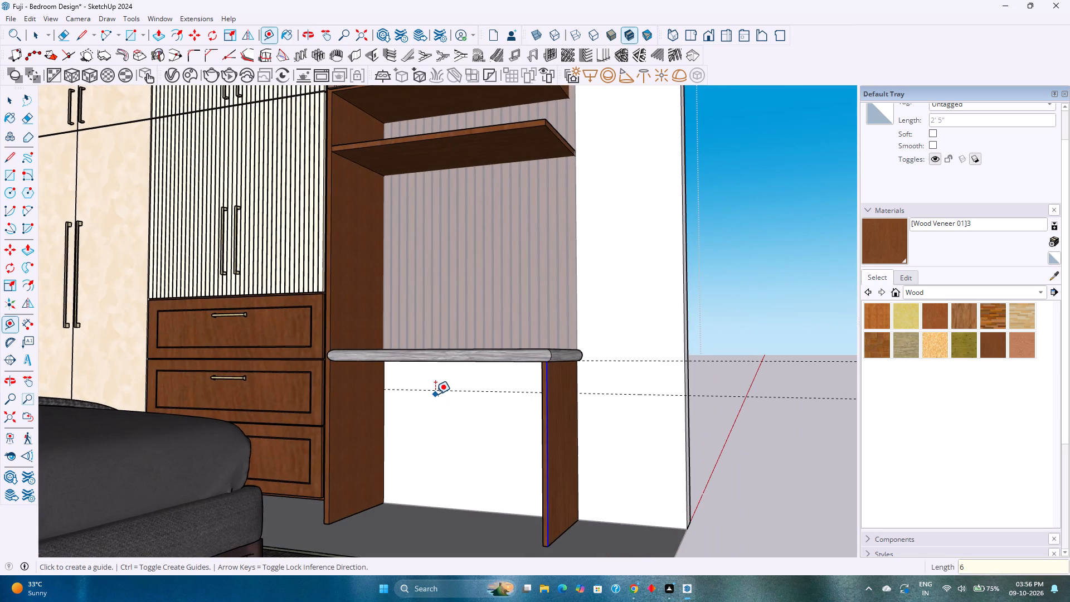
# Offset another parallel guide line 0.5" below the 6" guide beneath the desktop.
pyautogui.click(471, 391)
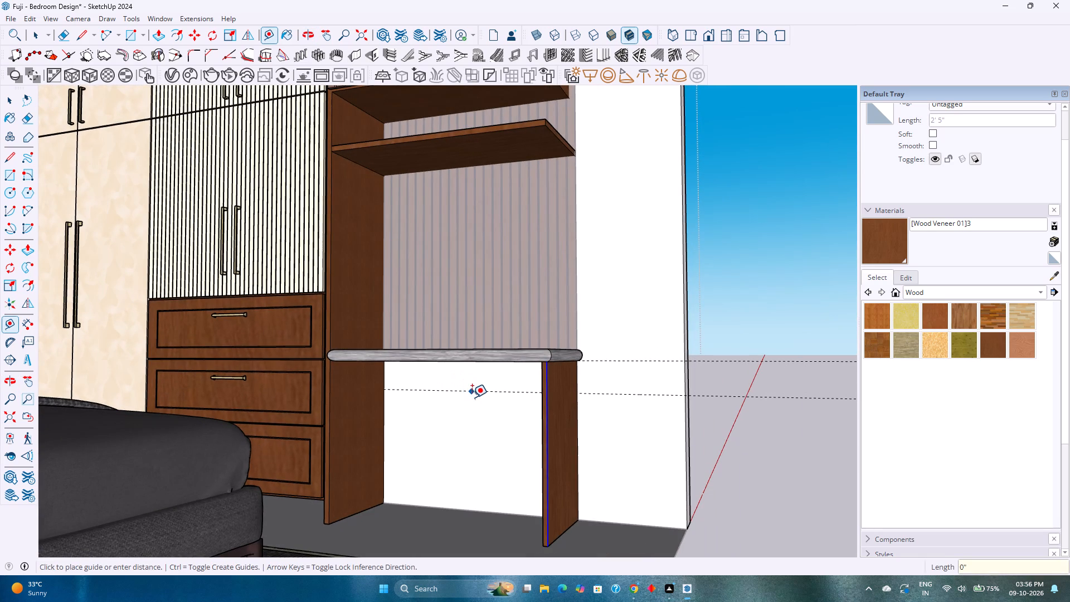
pyautogui.press('Escape')
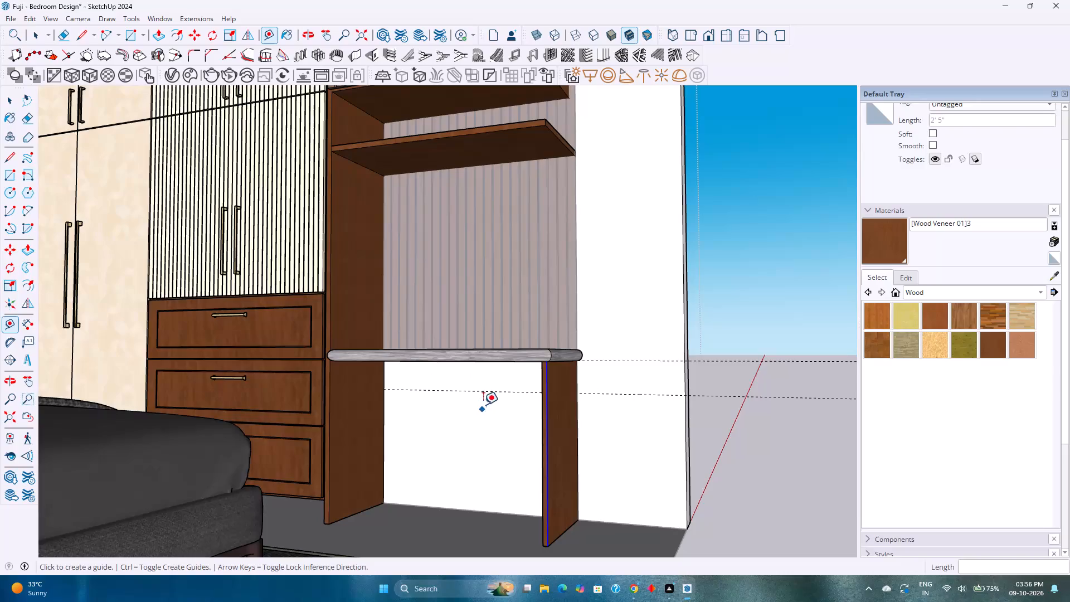
pyautogui.click(601, 394)
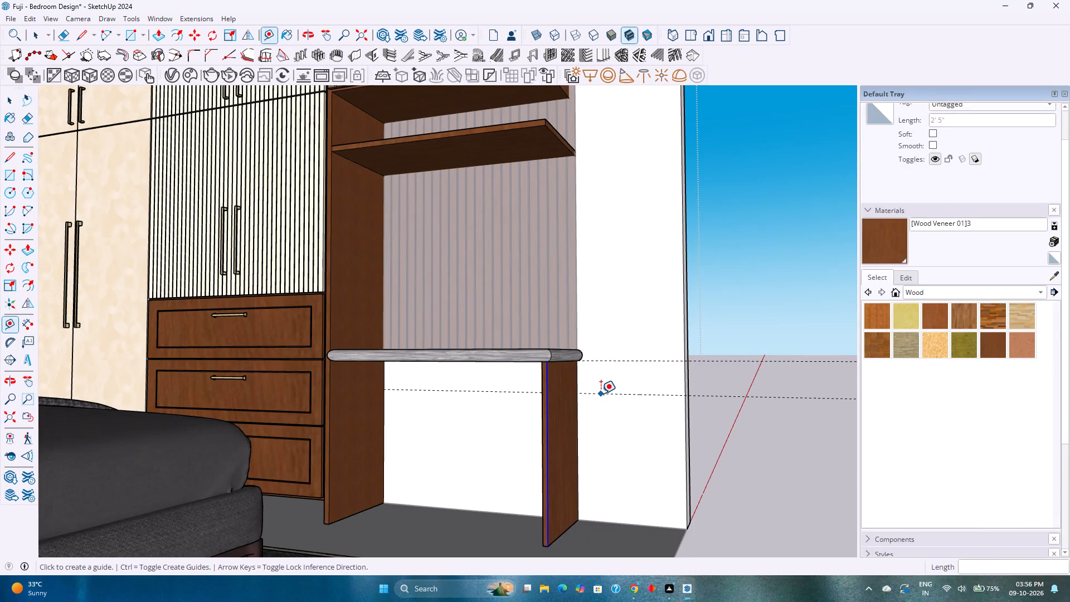
pyautogui.press('Escape')
pyautogui.click(718, 395)
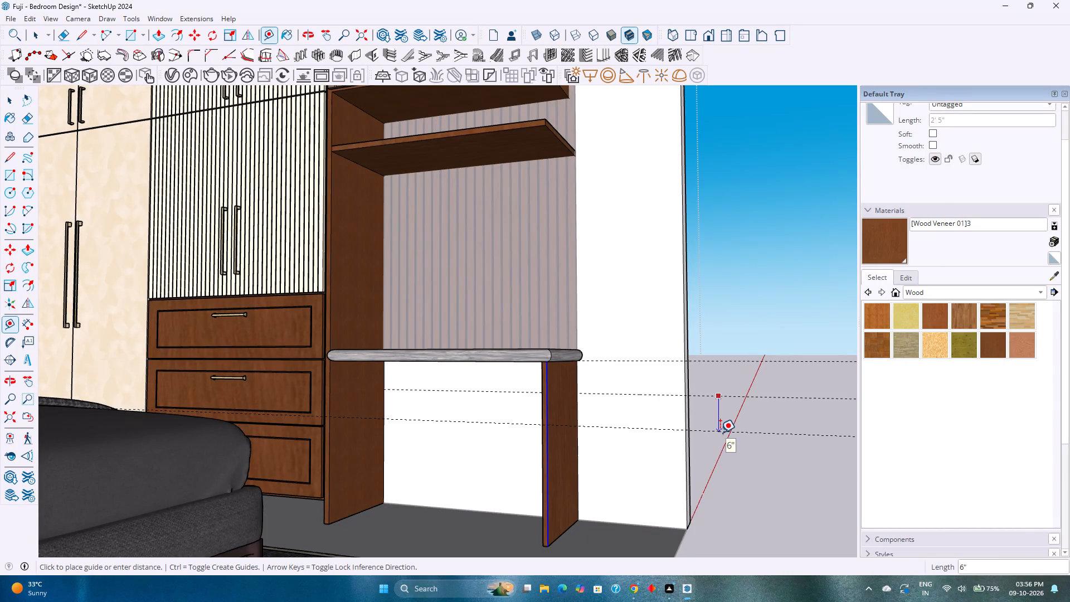
pyautogui.write('0.5')
pyautogui.press('Return')
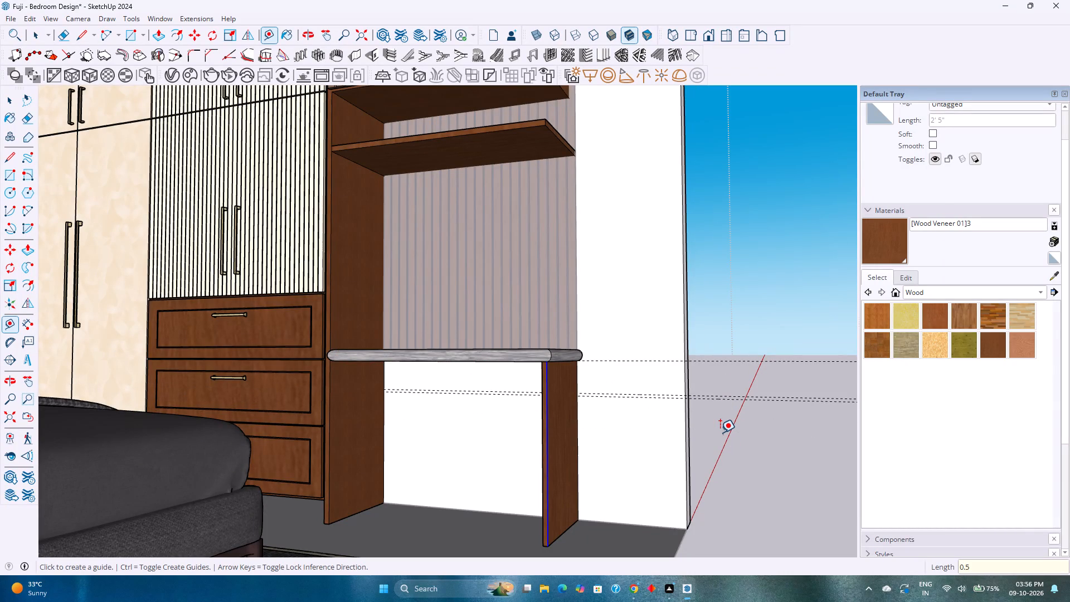
pyautogui.press('space')
# Draw a rectangle about 6 9/16" by 3' 3 3/16" between the side supports, from the desktop's rear bottom corner to the lowest guide.
pyautogui.scroll(4, 461, 438)
pyautogui.moveTo(471, 452); pyautogui.dragTo(499, 439, button='middle')
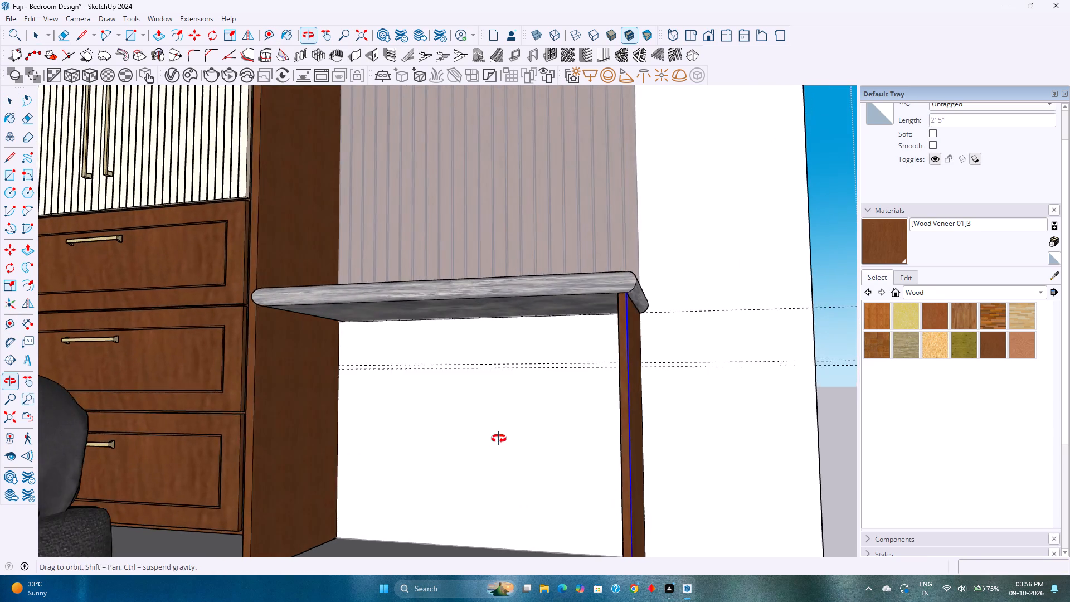
pyautogui.moveTo(499, 439); pyautogui.dragTo(509, 428, button='middle')
pyautogui.middleClick(509, 428)
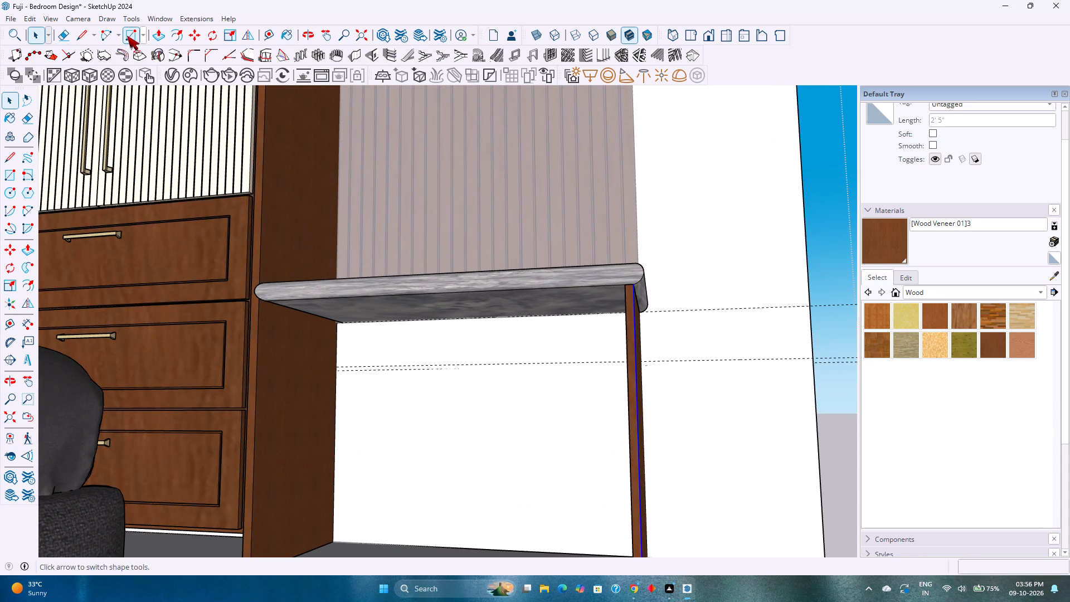
pyautogui.click(127, 36)
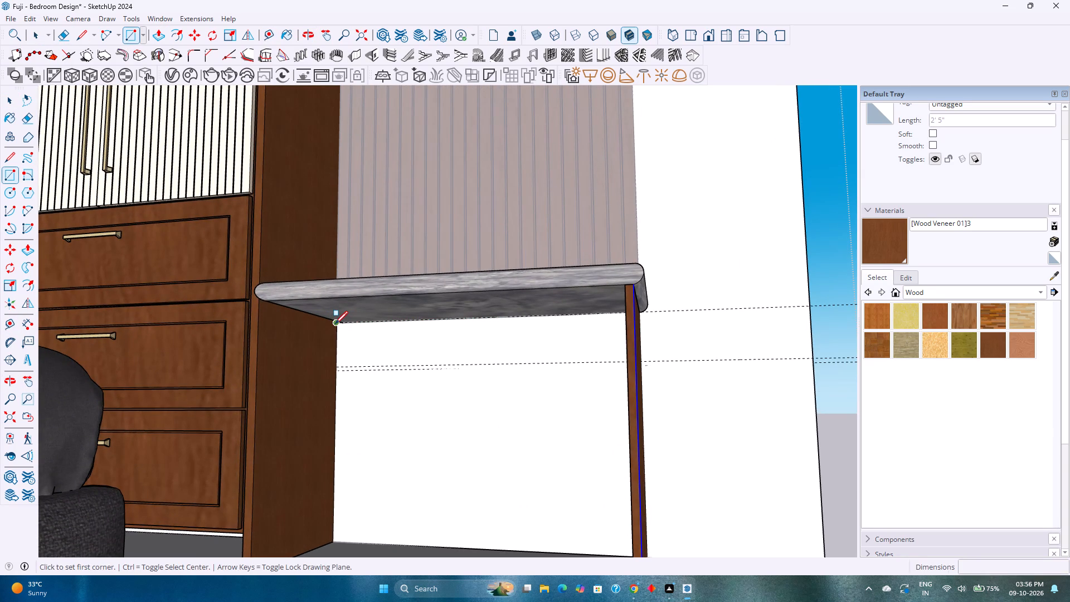
pyautogui.click(335, 323)
pyautogui.scroll(7, 611, 375)
pyautogui.moveTo(612, 373); pyautogui.dragTo(638, 378, button='middle')
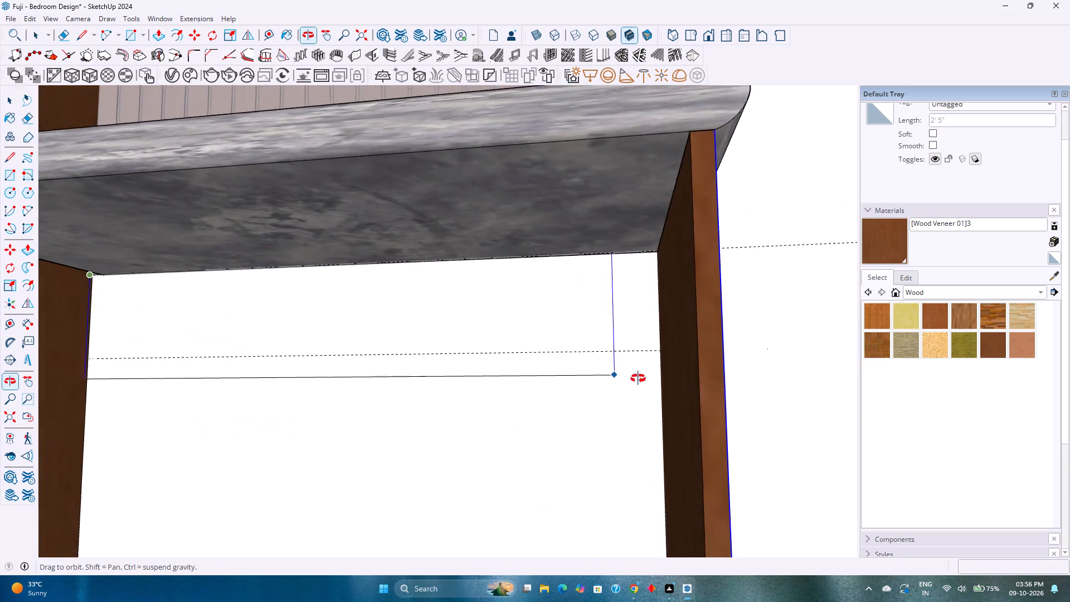
pyautogui.moveTo(638, 378); pyautogui.dragTo(677, 391, button='middle')
pyautogui.click(662, 364)
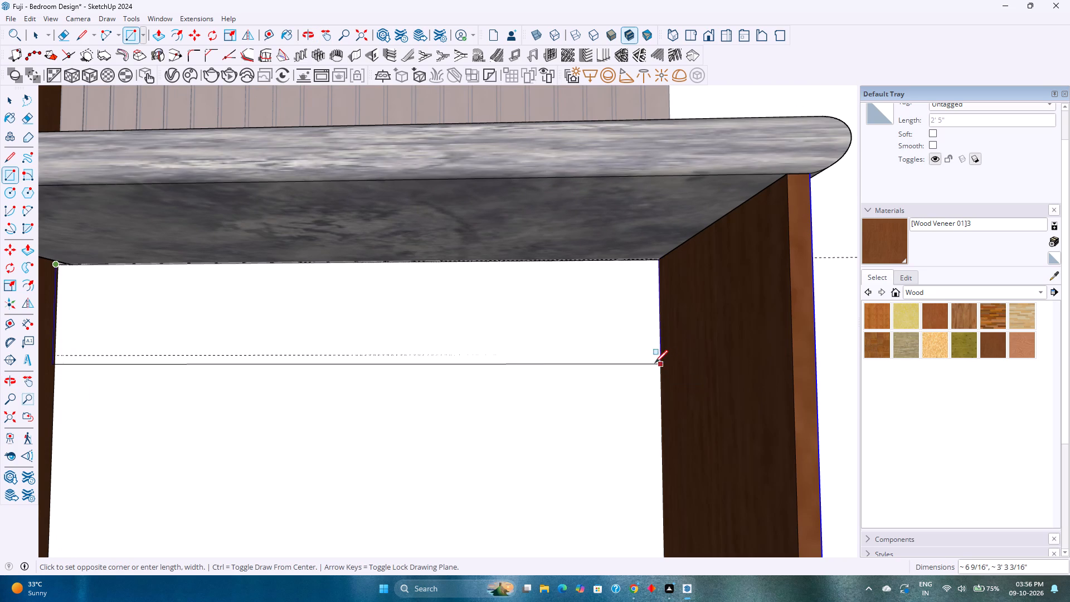
pyautogui.press('space')
# Make a group of the new rectangle and its edges beneath the desktop.
pyautogui.doubleClick(568, 320)
pyautogui.rightClick(568, 320)
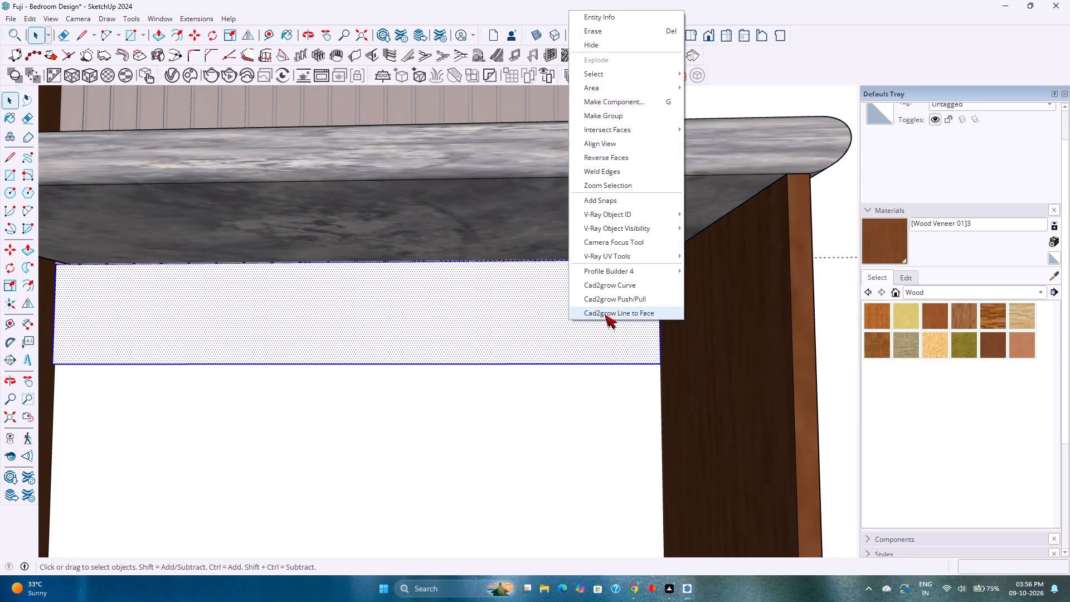
pyautogui.click(591, 115)
# Open the rectangle's group and extrude its face 1'7" forward beneath the desktop.
pyautogui.doubleClick(553, 309)
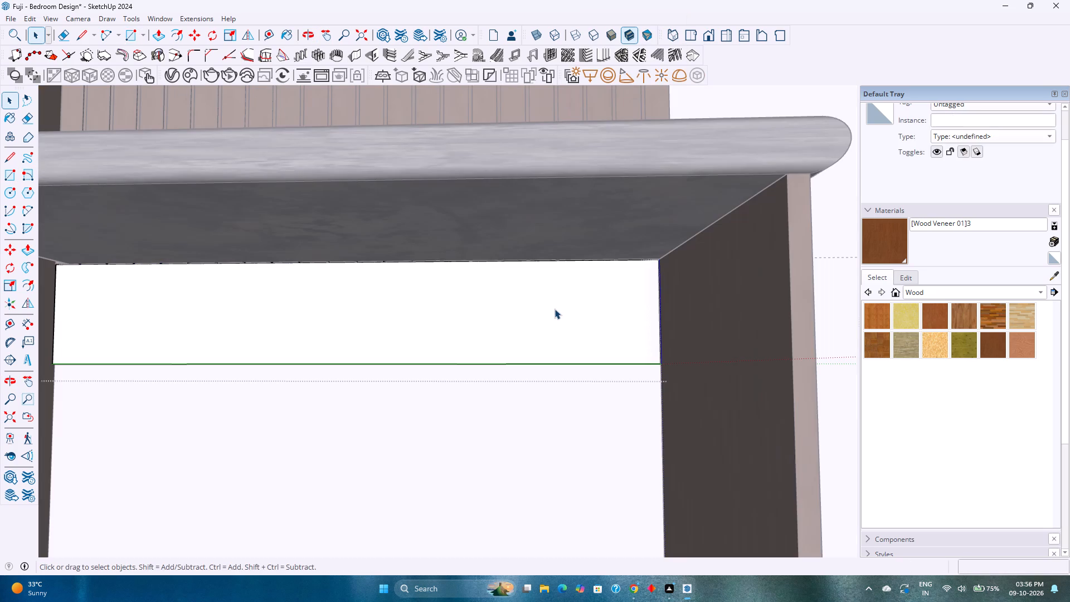
pyautogui.press('p')
pyautogui.click(554, 304)
pyautogui.scroll(-5, 622, 325)
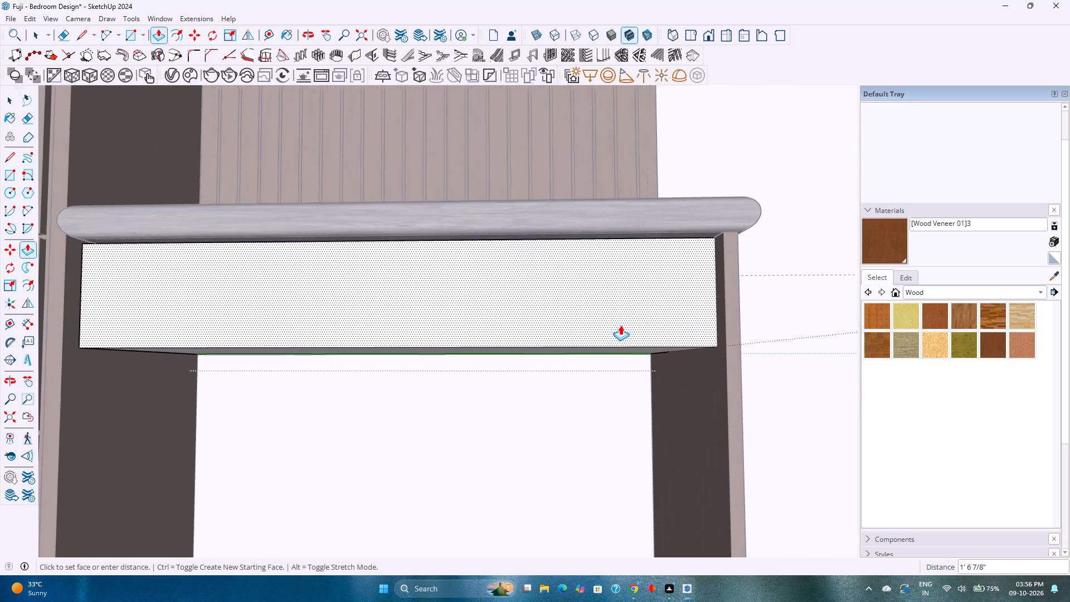
pyautogui.moveTo(620, 324); pyautogui.dragTo(504, 348, button='middle')
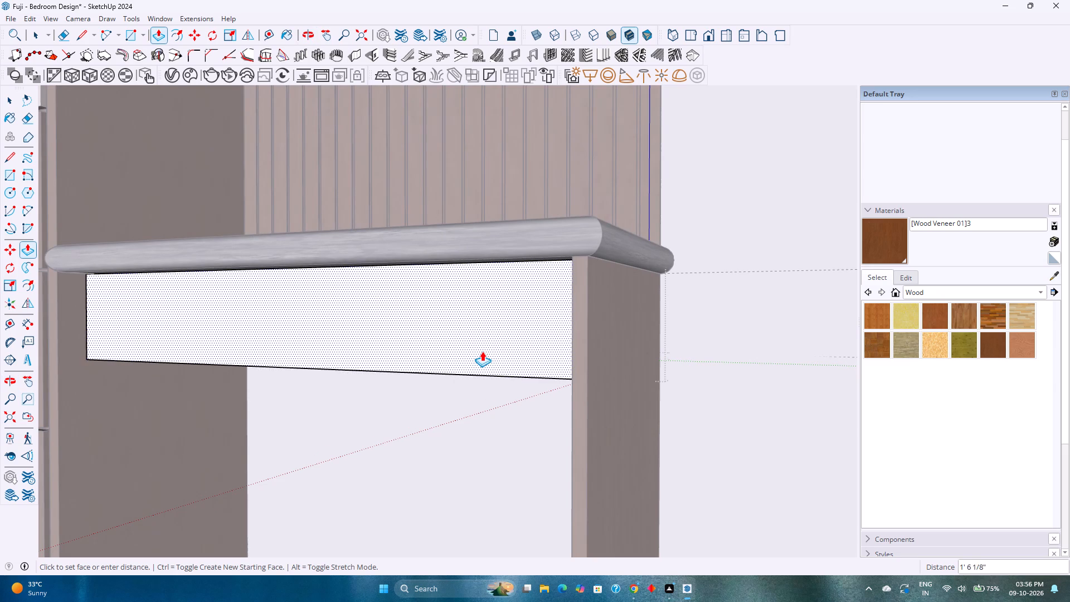
pyautogui.write("1'7")
pyautogui.press('Return')
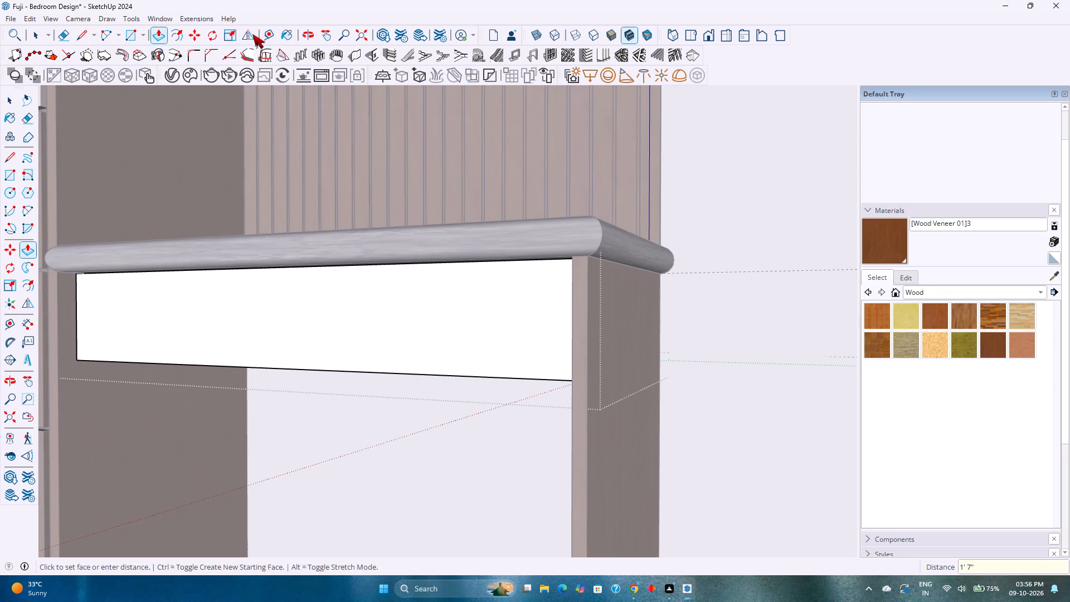
# Offset the drawer box's front face outline 0.5" inward.
pyautogui.click(171, 41)
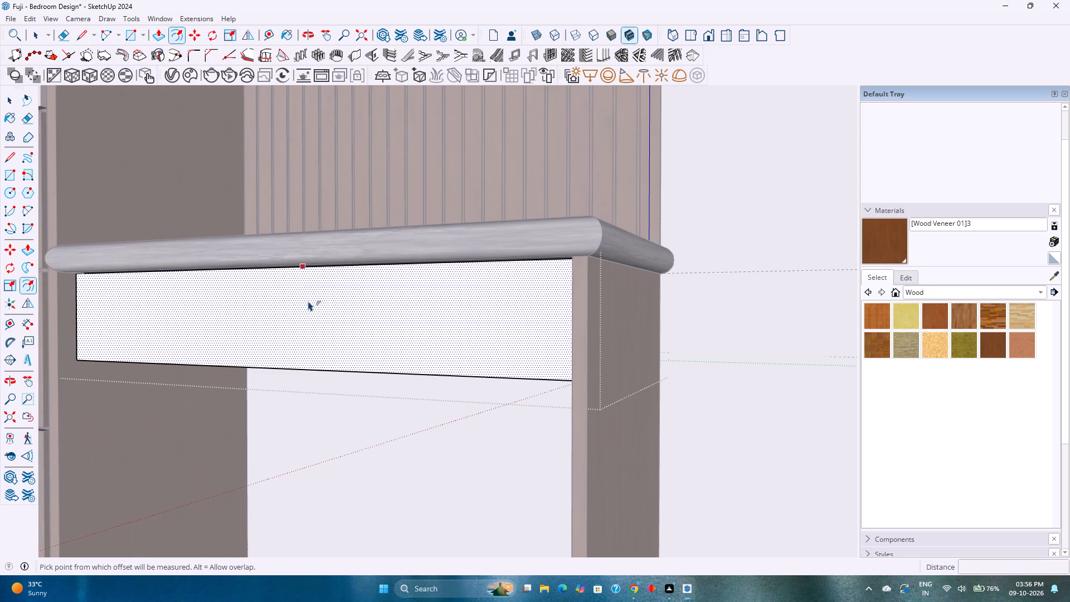
pyautogui.click(309, 301)
pyautogui.press('0')
pyautogui.press('.')
pyautogui.press('5')
pyautogui.press('Return')
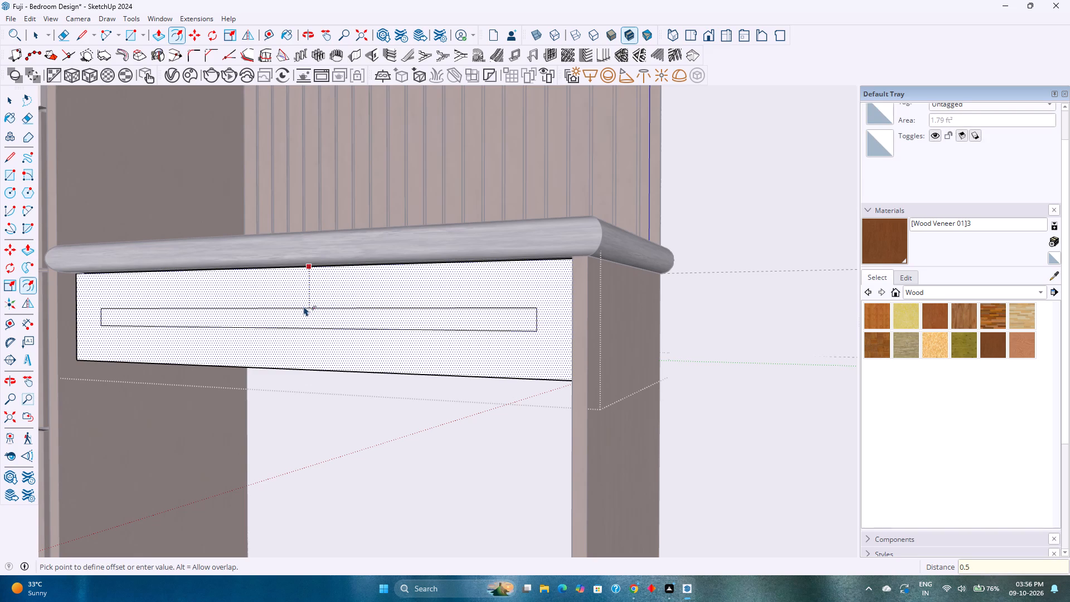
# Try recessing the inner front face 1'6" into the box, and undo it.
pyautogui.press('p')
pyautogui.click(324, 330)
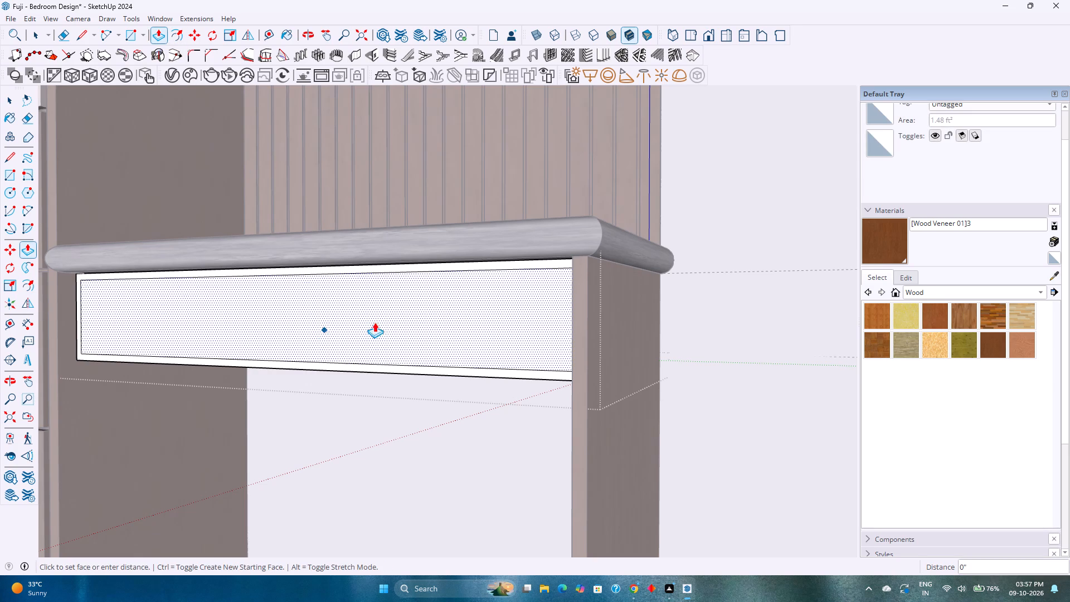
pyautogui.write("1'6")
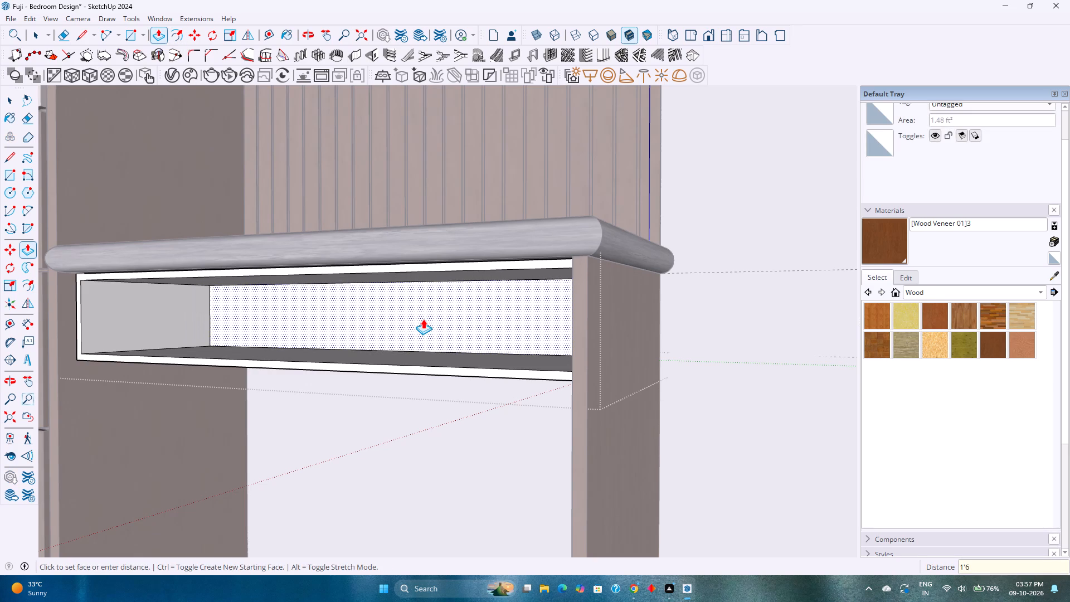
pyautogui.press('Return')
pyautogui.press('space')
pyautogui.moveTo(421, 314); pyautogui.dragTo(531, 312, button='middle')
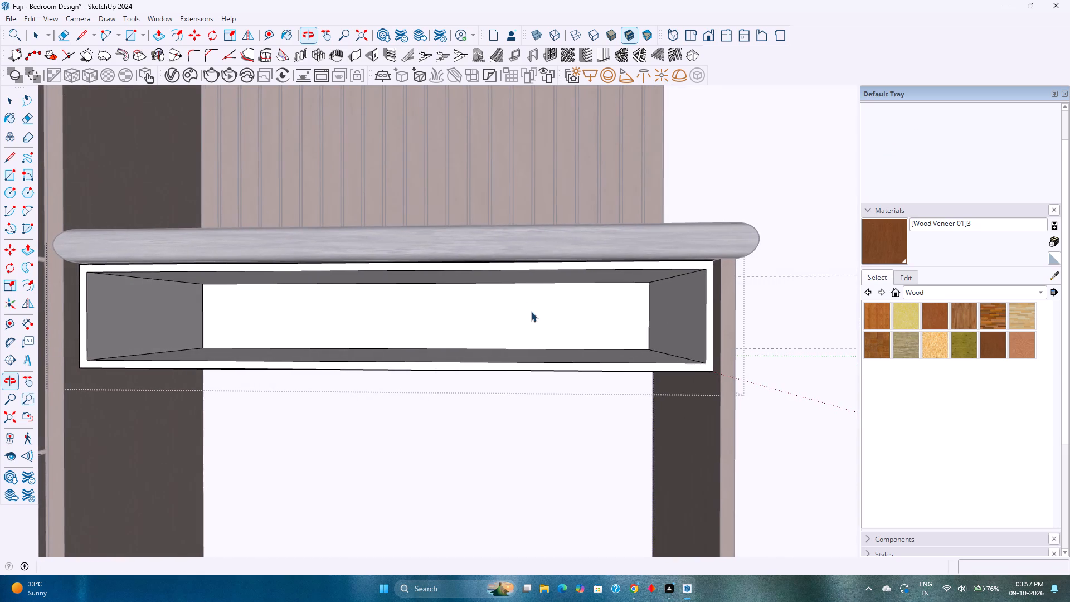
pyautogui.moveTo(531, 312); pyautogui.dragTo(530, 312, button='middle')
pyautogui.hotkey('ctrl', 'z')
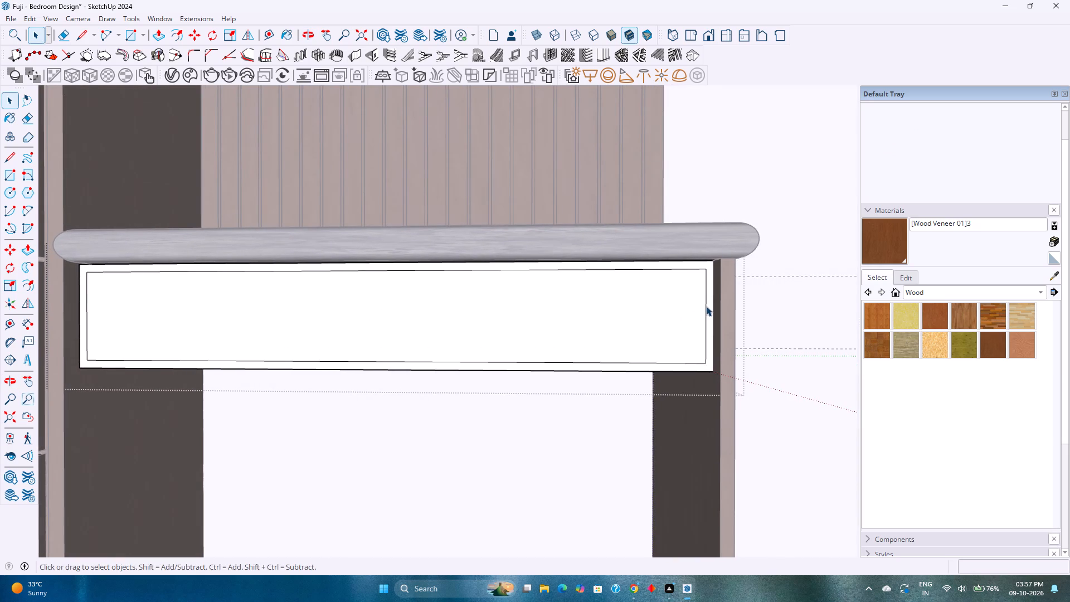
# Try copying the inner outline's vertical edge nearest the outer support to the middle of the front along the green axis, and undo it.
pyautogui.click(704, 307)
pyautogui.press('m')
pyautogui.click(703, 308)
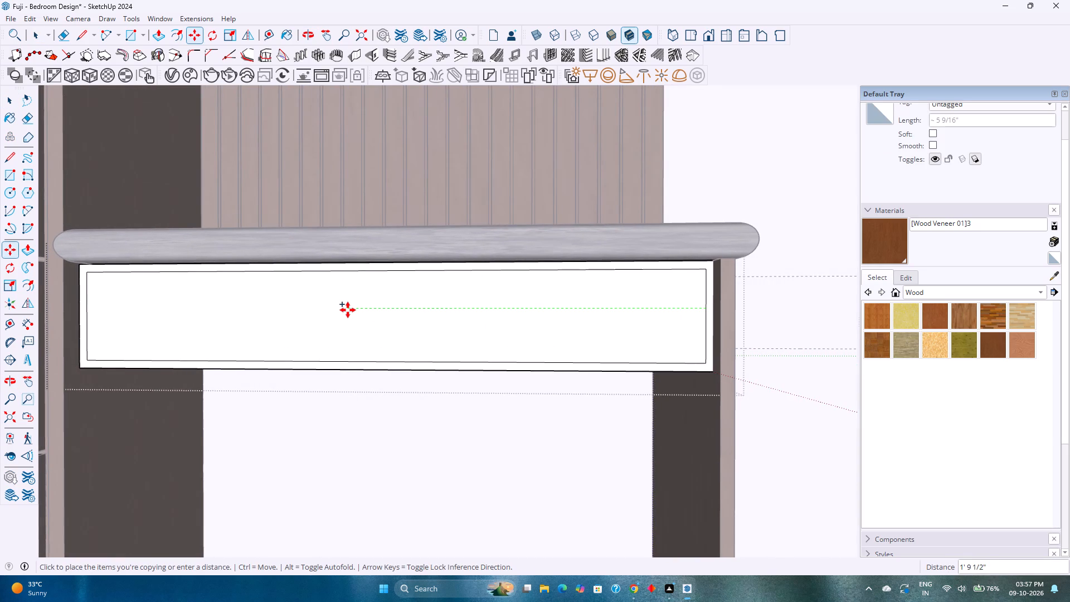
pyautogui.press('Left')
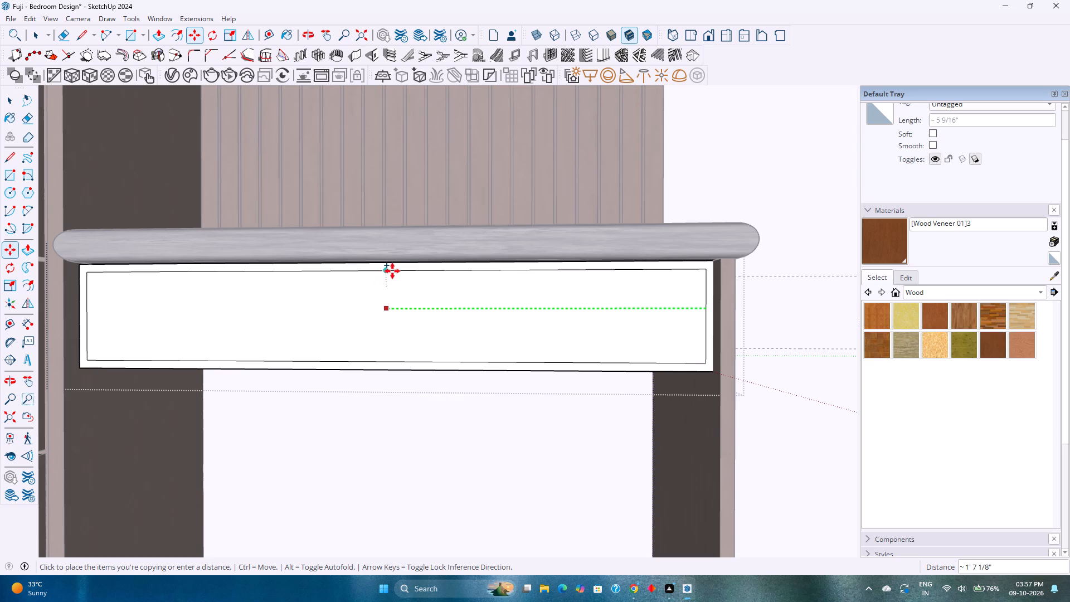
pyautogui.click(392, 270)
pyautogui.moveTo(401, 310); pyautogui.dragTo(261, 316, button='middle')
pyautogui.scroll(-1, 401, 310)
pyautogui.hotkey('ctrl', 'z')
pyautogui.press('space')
# Copy the inner outline's vertical edge nearest the outer support about 1' 7 1/8" along the green axis to the front's middle.
pyautogui.moveTo(337, 335); pyautogui.dragTo(439, 360, button='middle')
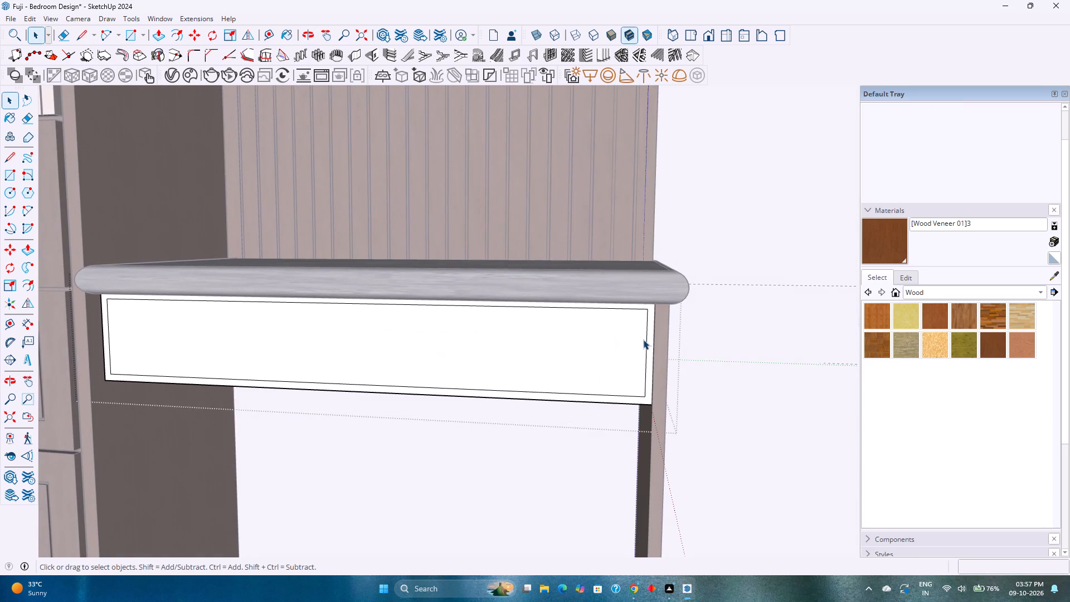
pyautogui.click(646, 343)
pyautogui.press('m')
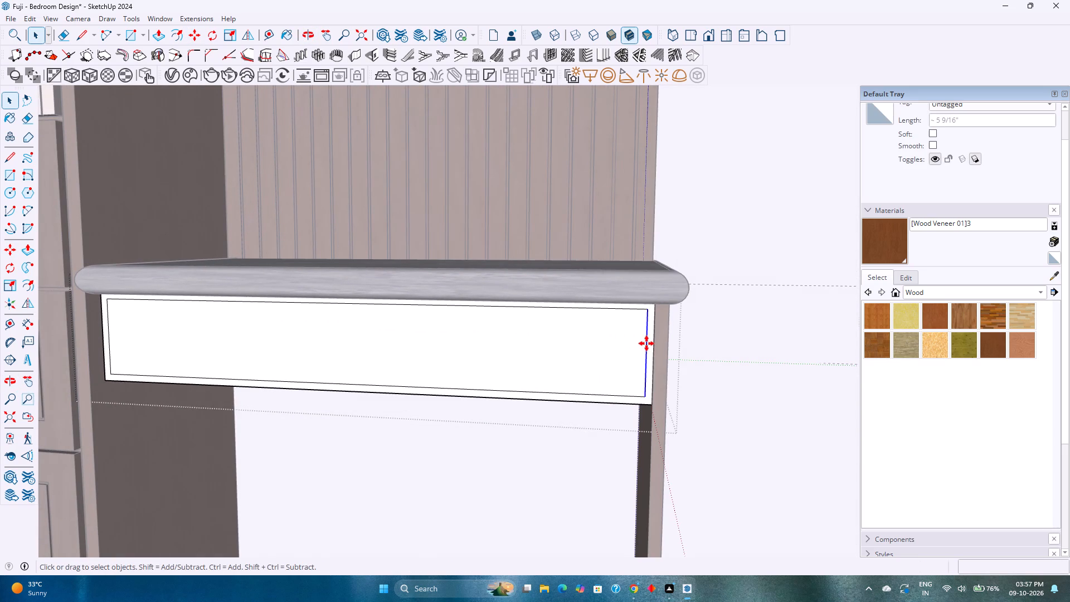
pyautogui.click(645, 343)
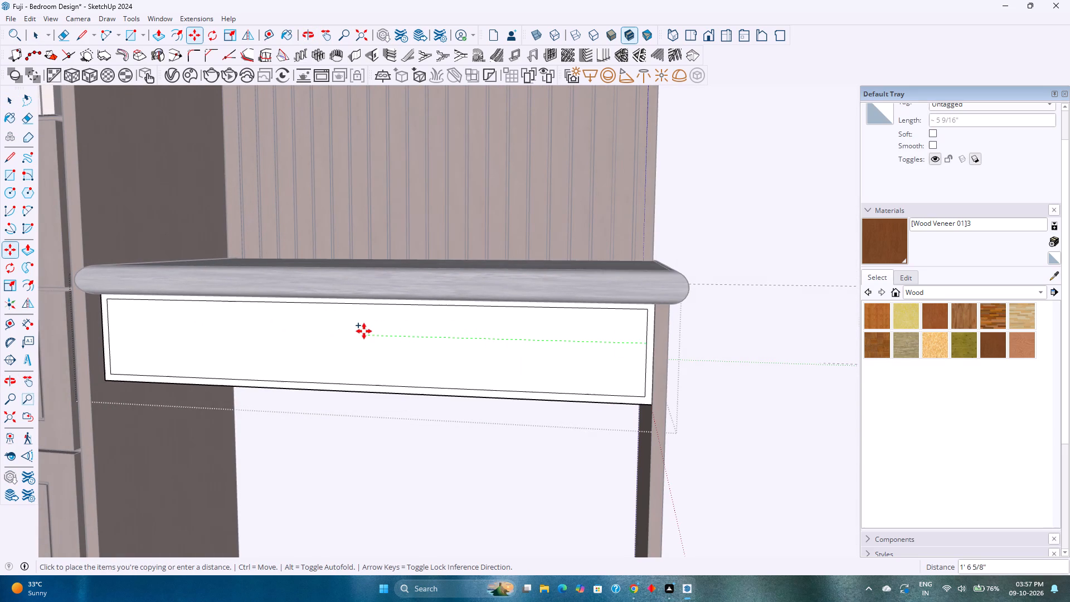
pyautogui.press('Right')
pyautogui.press('Left')
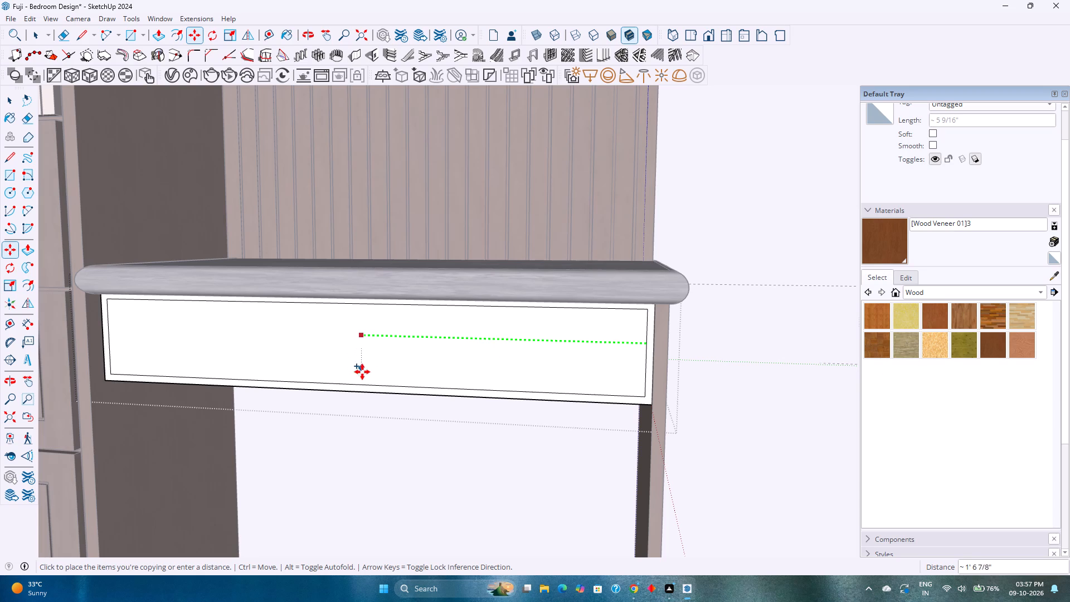
pyautogui.click(361, 383)
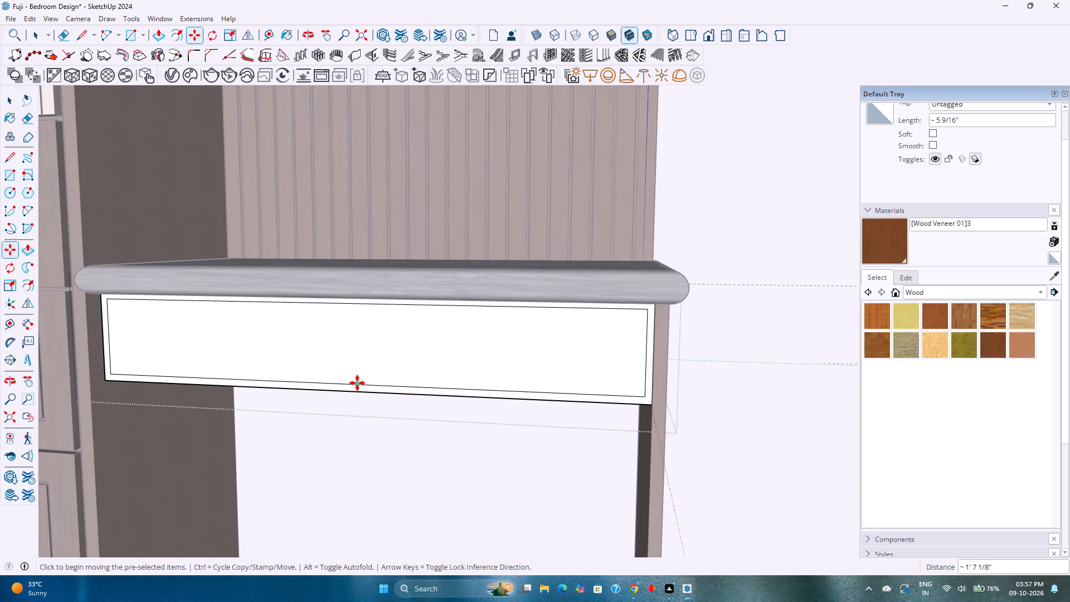
# Move the copied middle edge 0.25" along the green axis toward the wardrobe.
pyautogui.click(357, 383)
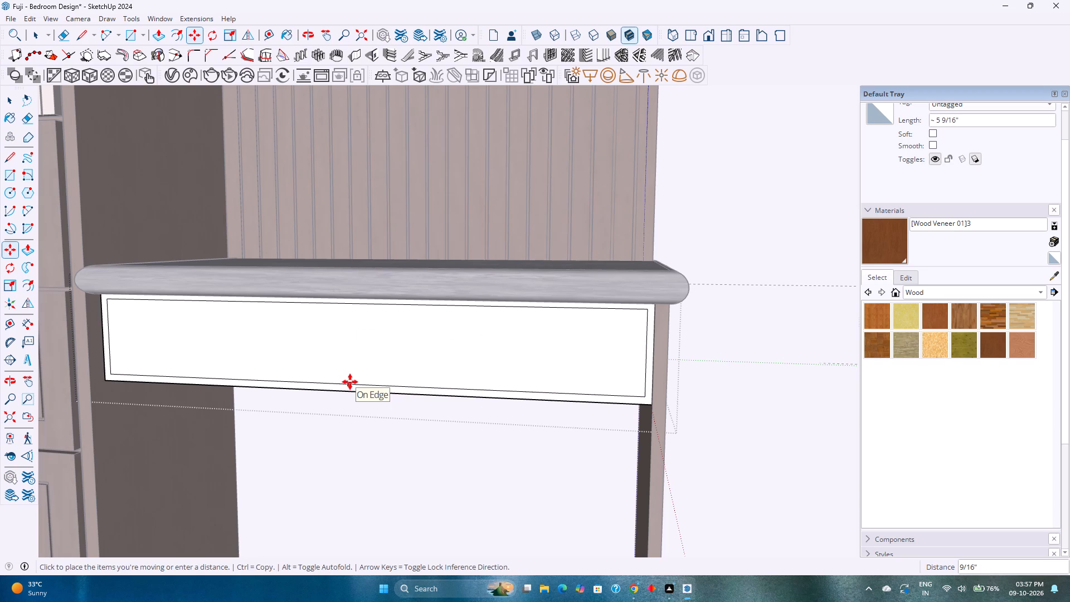
pyautogui.write('0.2')
pyautogui.press('5')
pyautogui.press('Return')
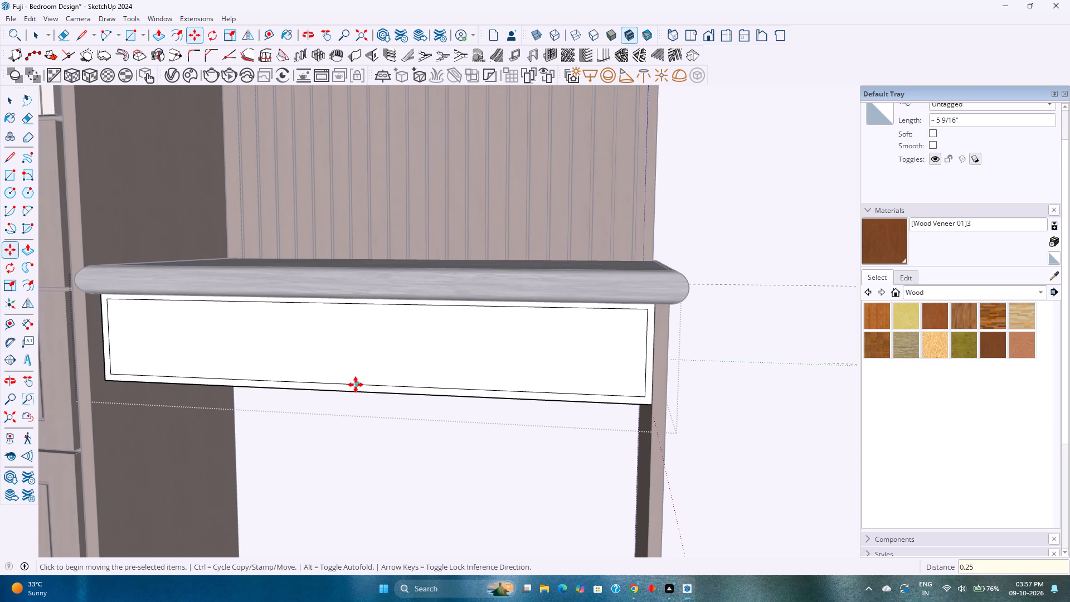
# Copy the middle edge 0.5" along the green axis toward the outer support to form a central divider.
pyautogui.click(356, 385)
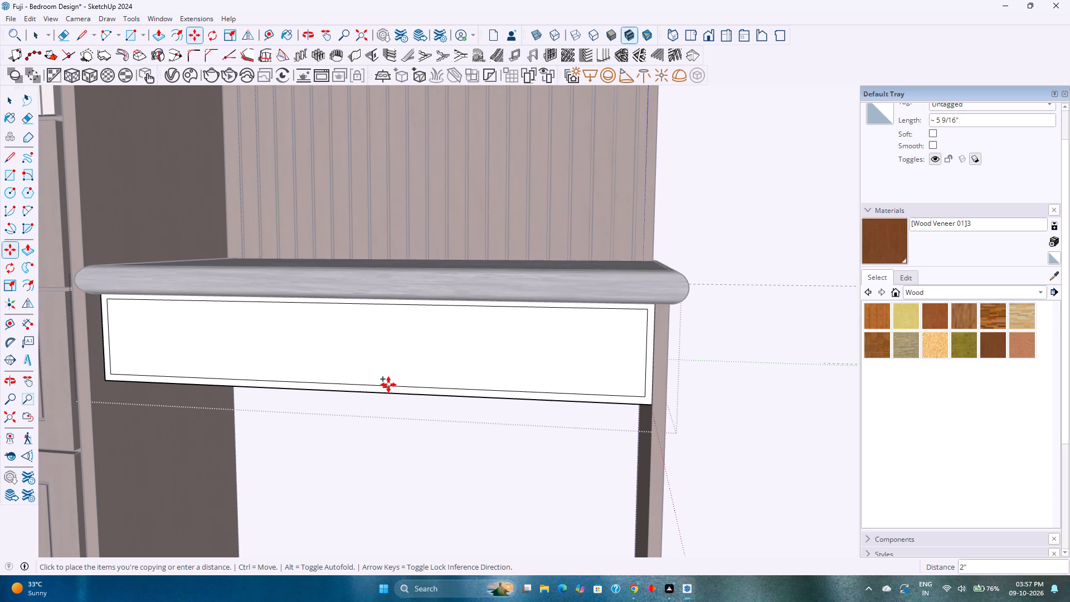
pyautogui.press('Left')
pyautogui.press('0')
pyautogui.press('.')
pyautogui.press('5')
pyautogui.press('Return')
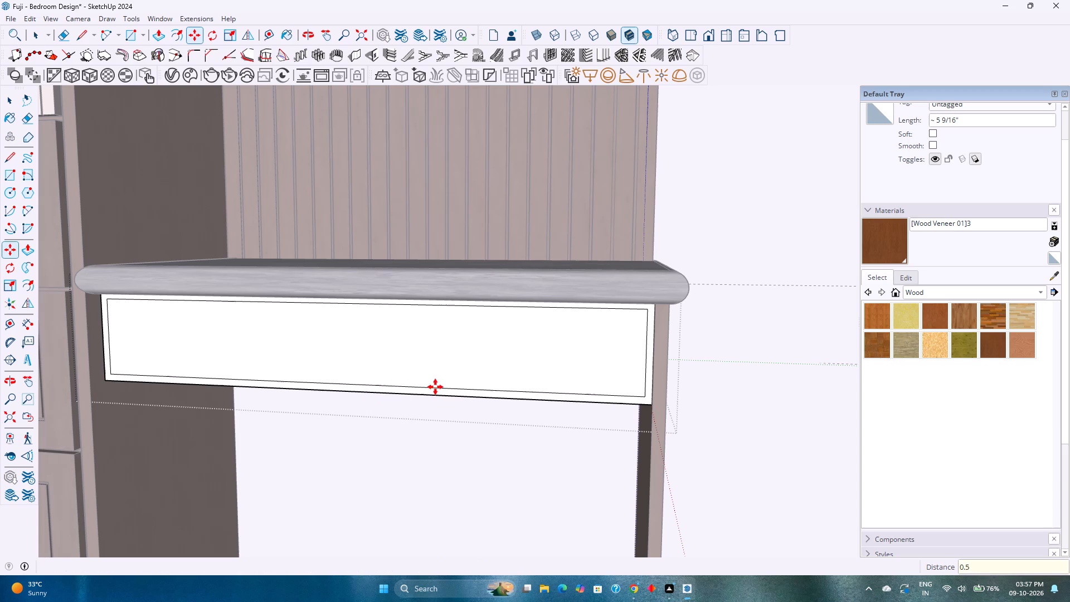
pyautogui.press('space')
pyautogui.moveTo(411, 383); pyautogui.dragTo(250, 260, button='middle')
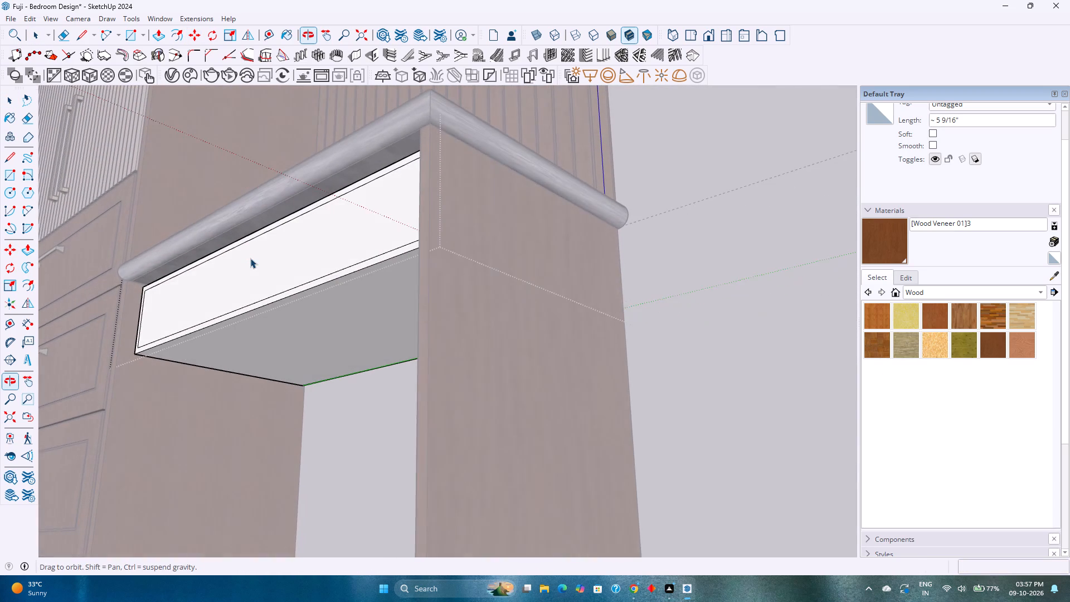
# Undo the central divider edges on the drawer front, back to only the 0.5" inner outline.
pyautogui.hotkey('ctrl', 'z')
pyautogui.hotkey('ctrl', 'z')
pyautogui.moveTo(291, 305); pyautogui.dragTo(450, 390, button='middle')
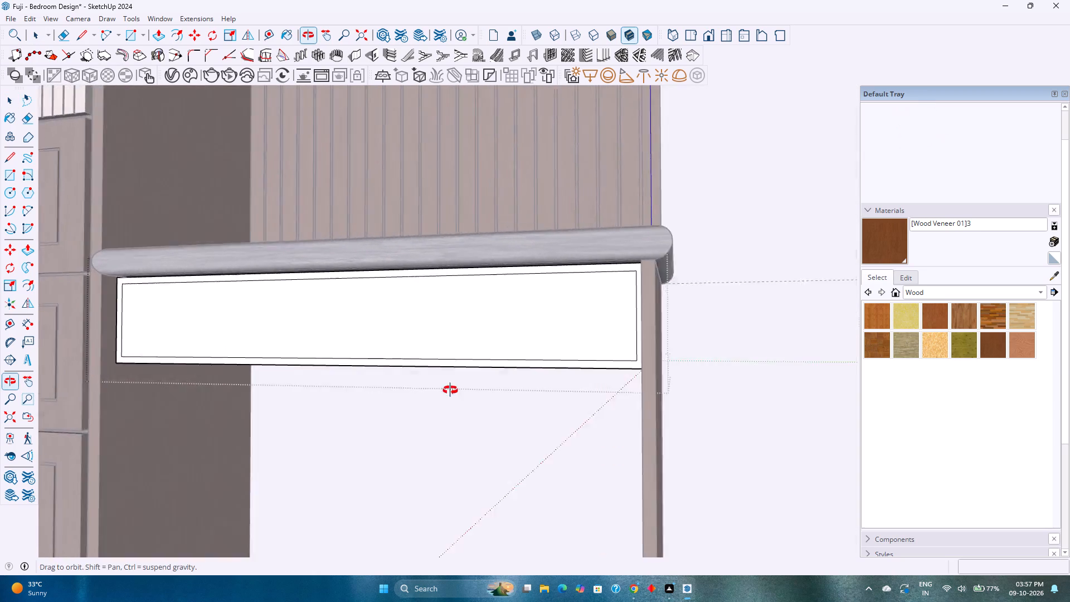
pyautogui.moveTo(450, 390); pyautogui.dragTo(469, 392, button='middle')
pyautogui.hotkey('ctrl', 'z')
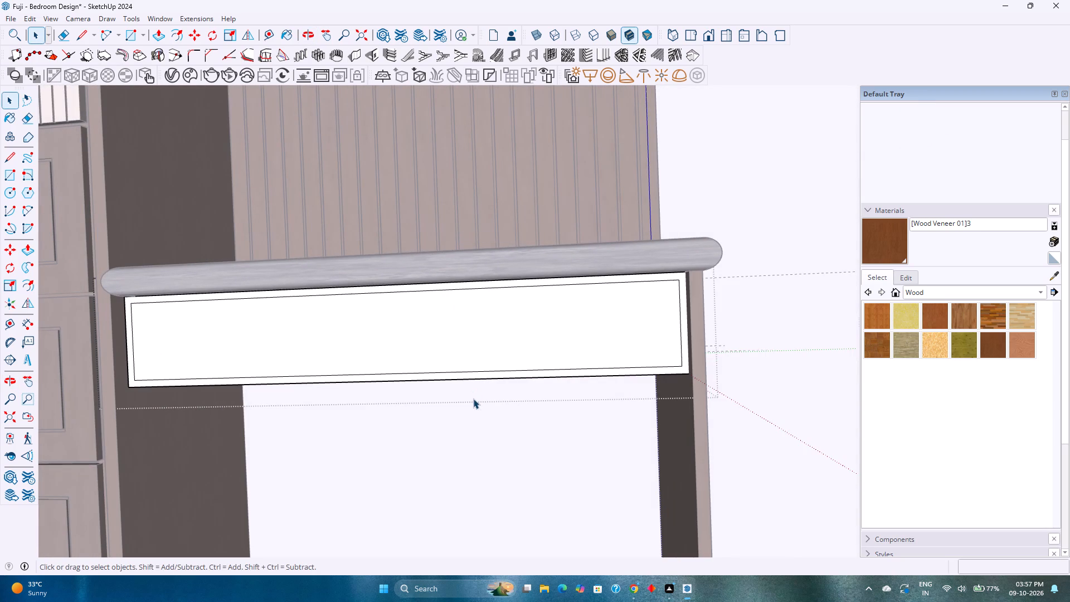
pyautogui.moveTo(475, 399); pyautogui.dragTo(483, 393, button='middle')
pyautogui.hotkey('ctrl', 'z')
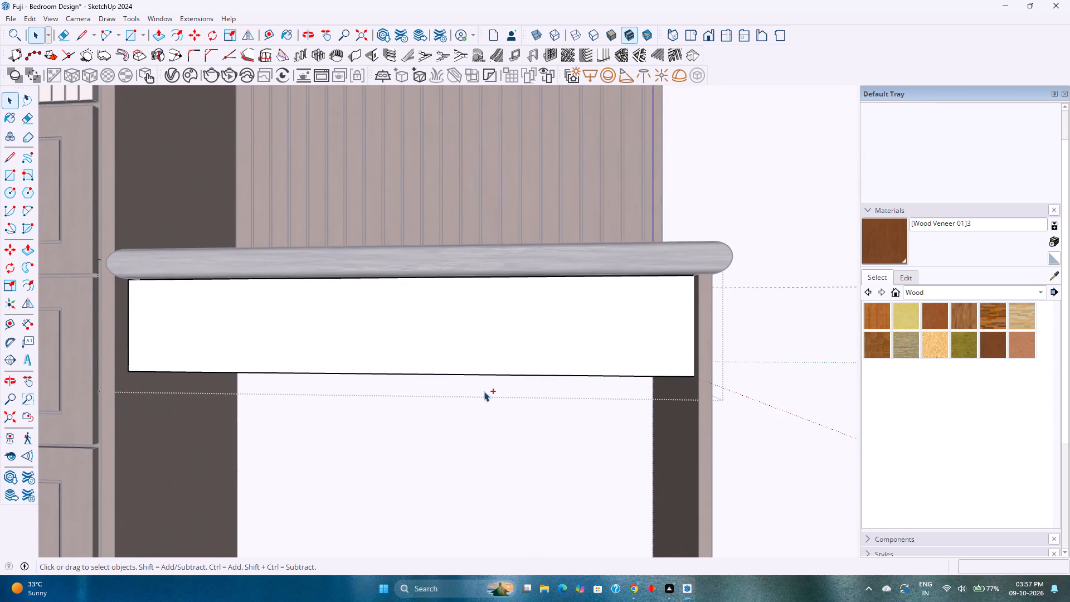
pyautogui.hotkey('ctrl', 'y')
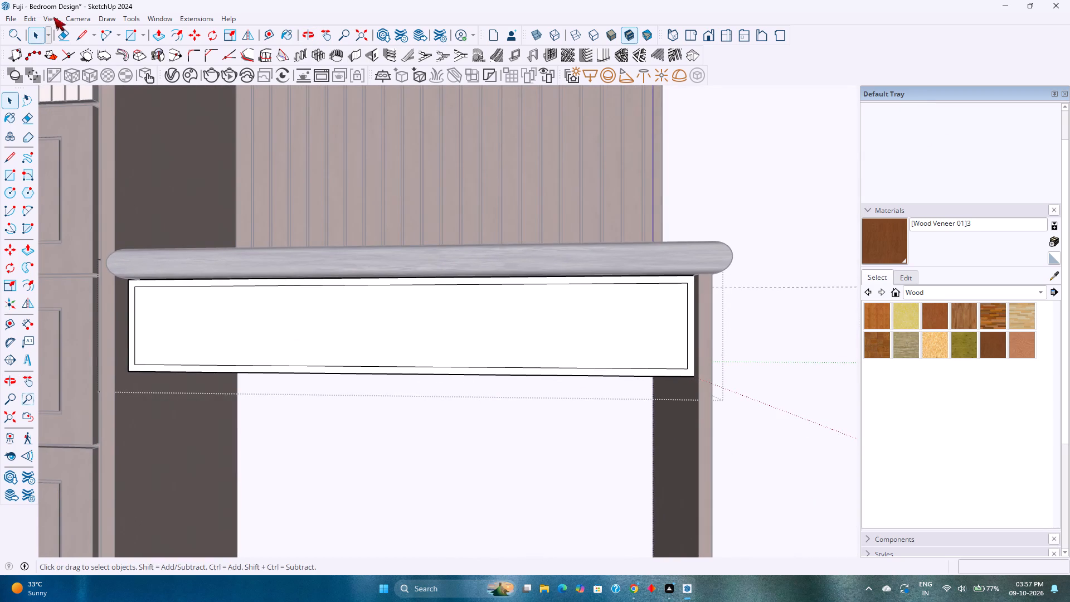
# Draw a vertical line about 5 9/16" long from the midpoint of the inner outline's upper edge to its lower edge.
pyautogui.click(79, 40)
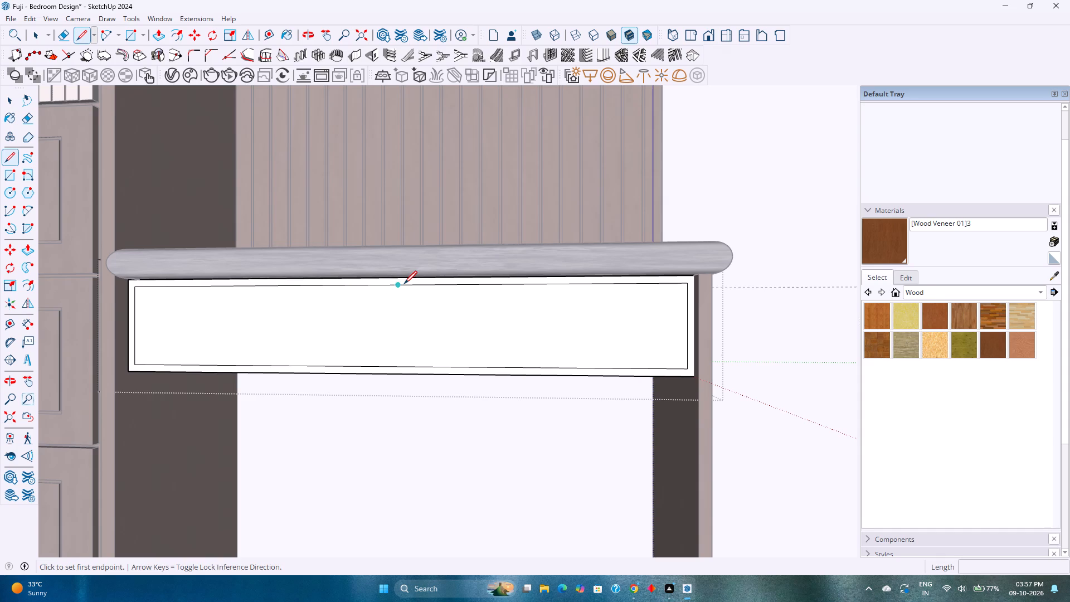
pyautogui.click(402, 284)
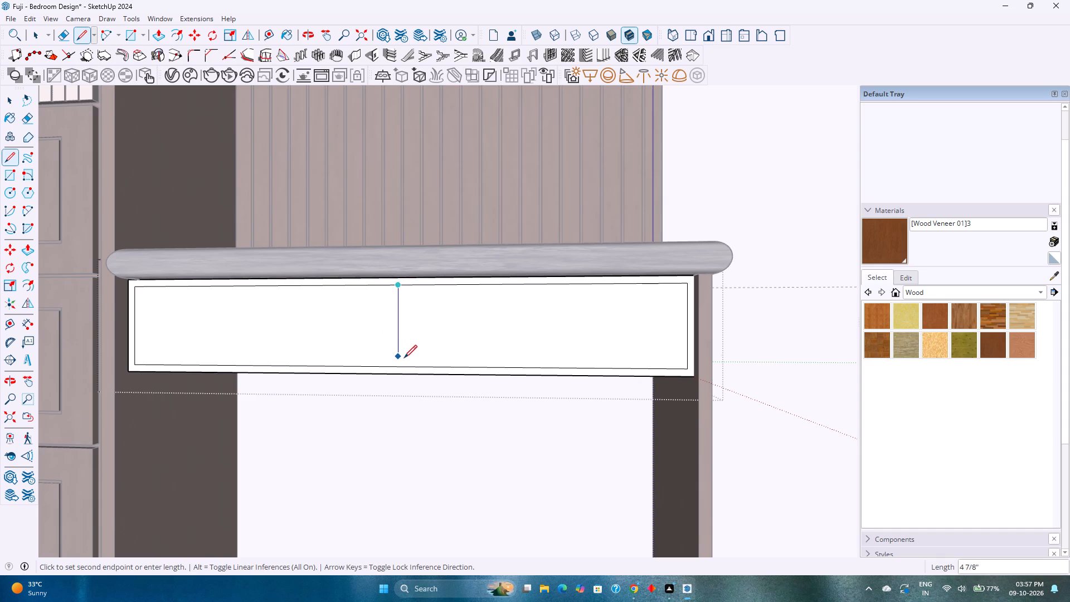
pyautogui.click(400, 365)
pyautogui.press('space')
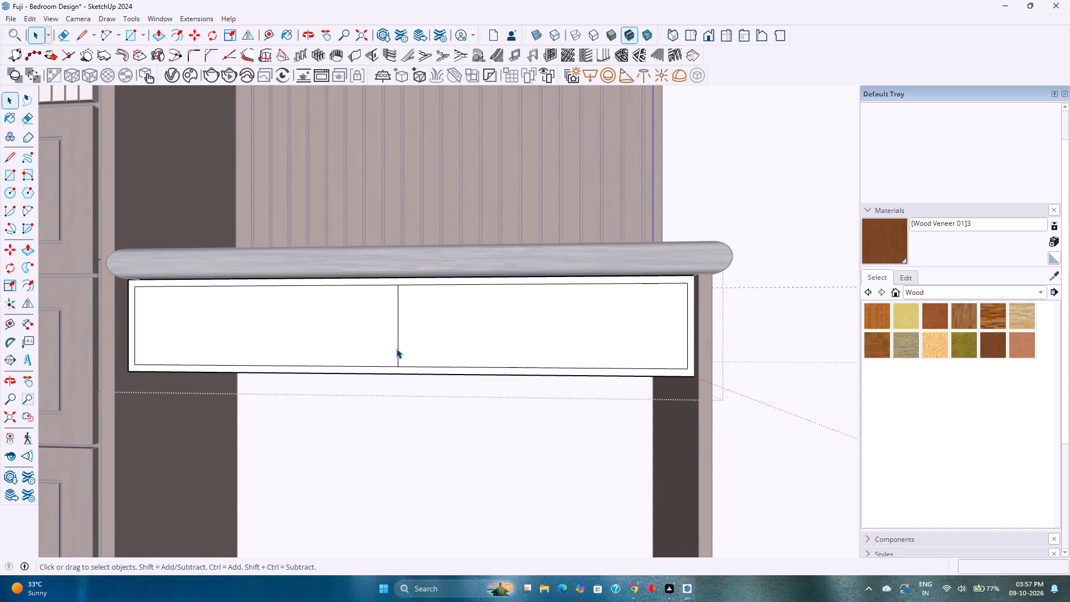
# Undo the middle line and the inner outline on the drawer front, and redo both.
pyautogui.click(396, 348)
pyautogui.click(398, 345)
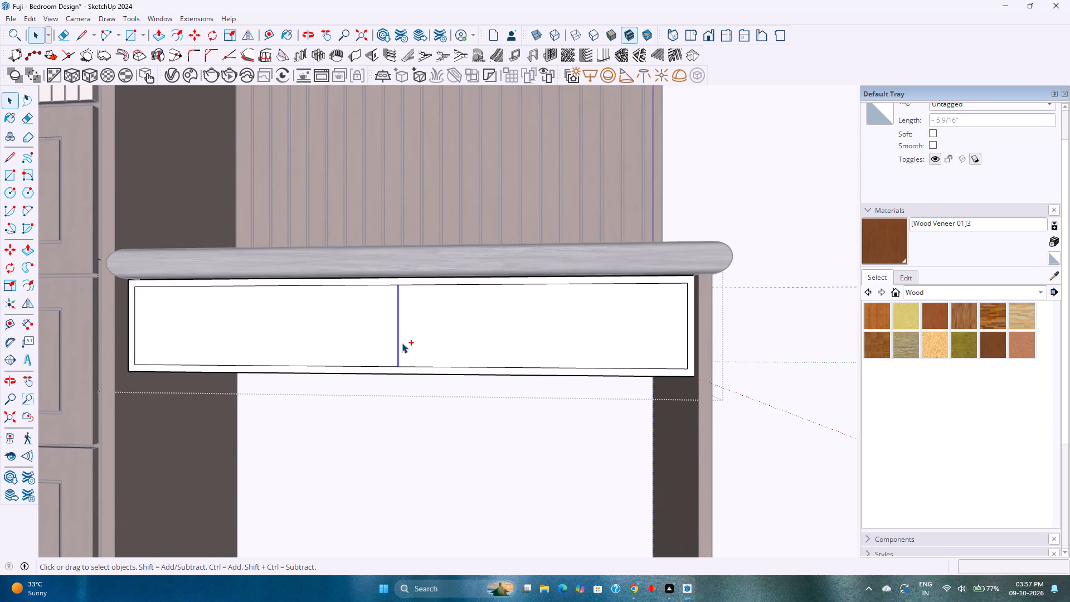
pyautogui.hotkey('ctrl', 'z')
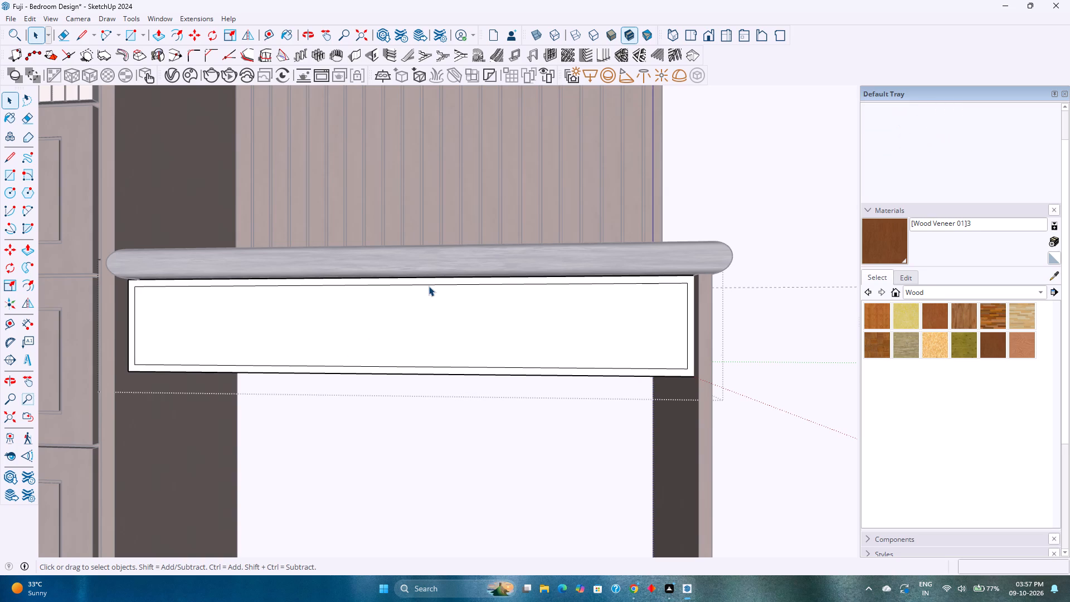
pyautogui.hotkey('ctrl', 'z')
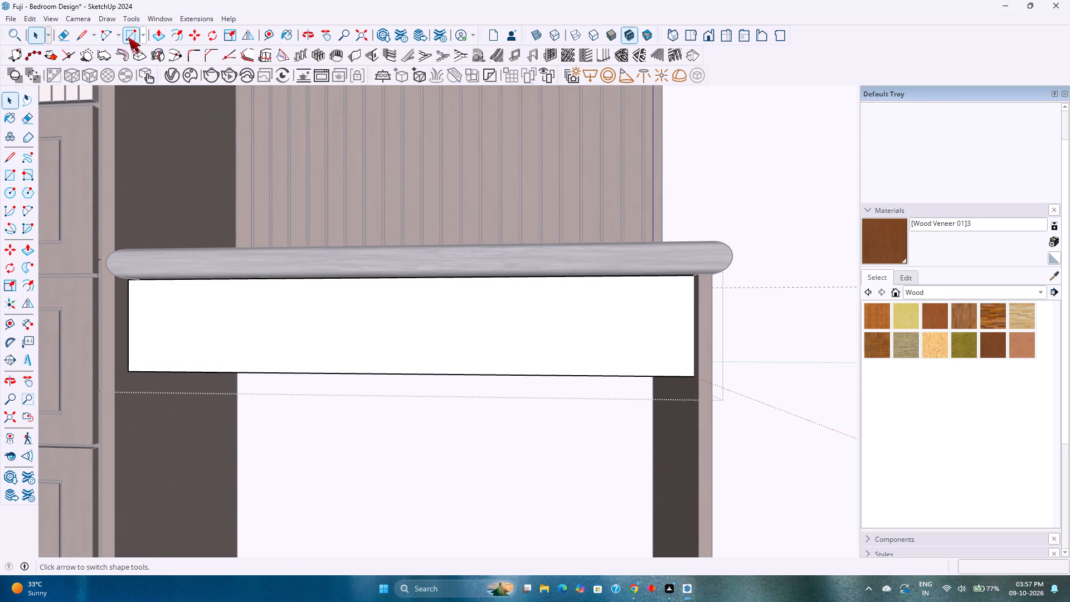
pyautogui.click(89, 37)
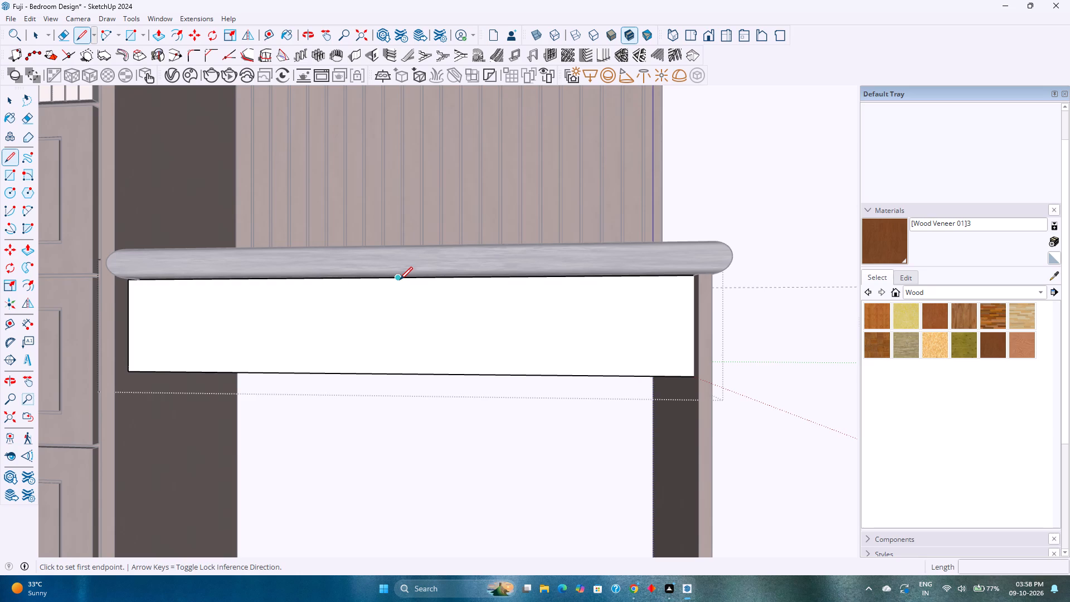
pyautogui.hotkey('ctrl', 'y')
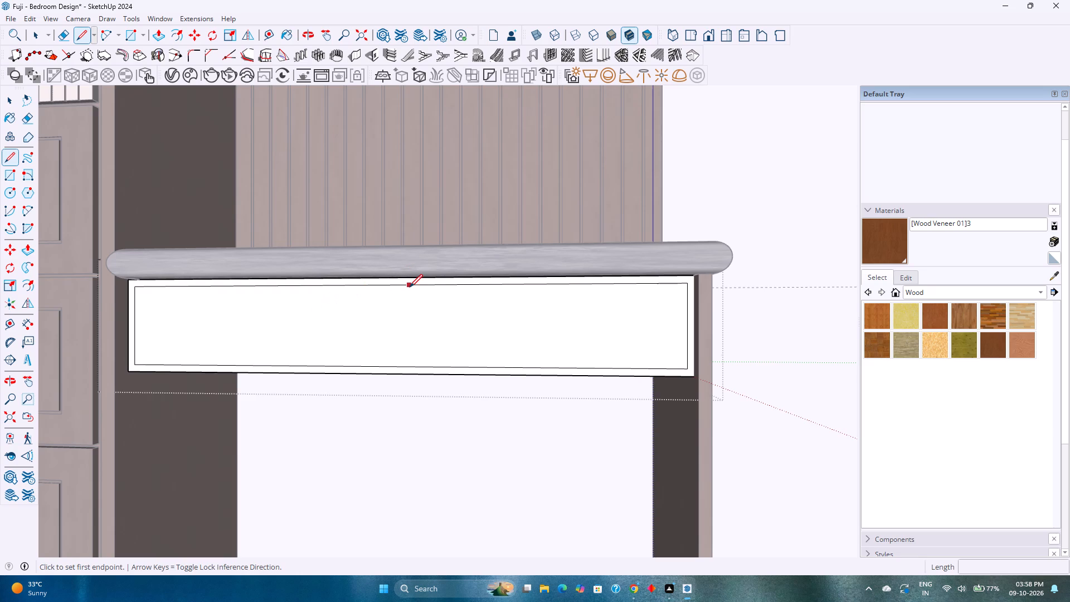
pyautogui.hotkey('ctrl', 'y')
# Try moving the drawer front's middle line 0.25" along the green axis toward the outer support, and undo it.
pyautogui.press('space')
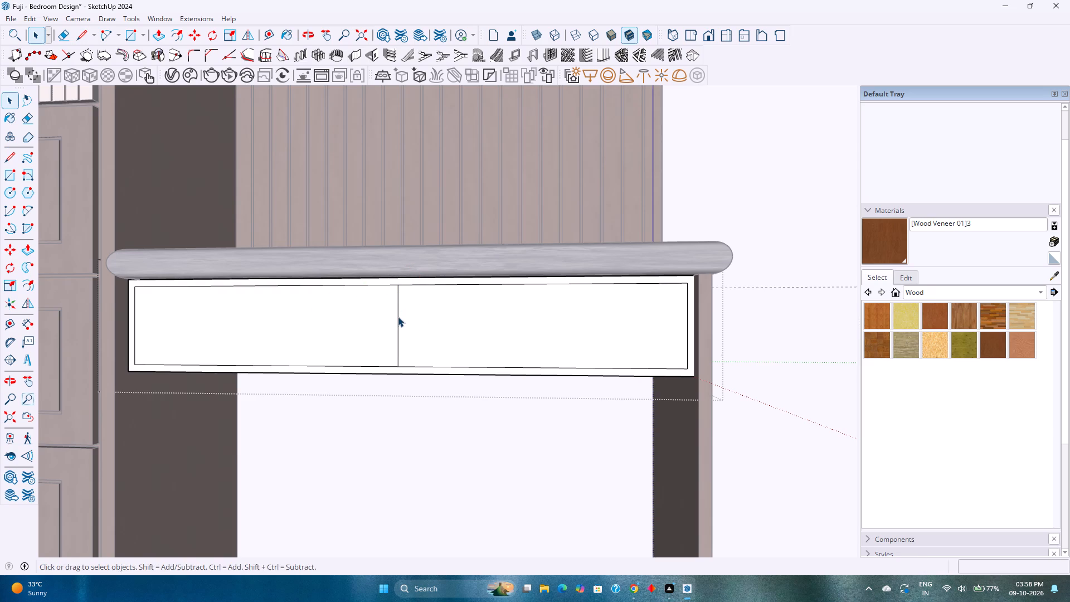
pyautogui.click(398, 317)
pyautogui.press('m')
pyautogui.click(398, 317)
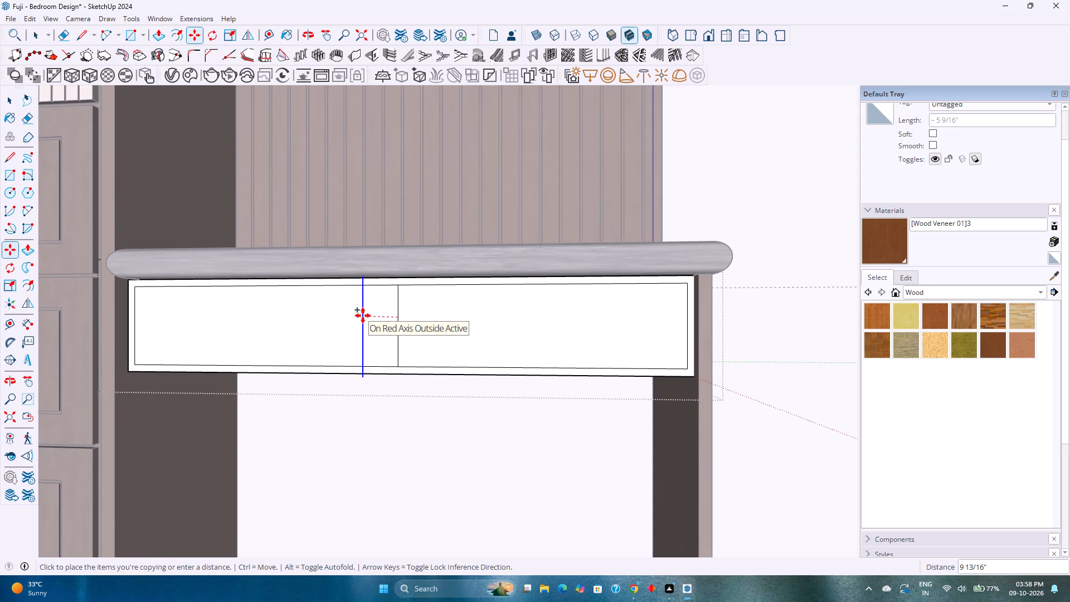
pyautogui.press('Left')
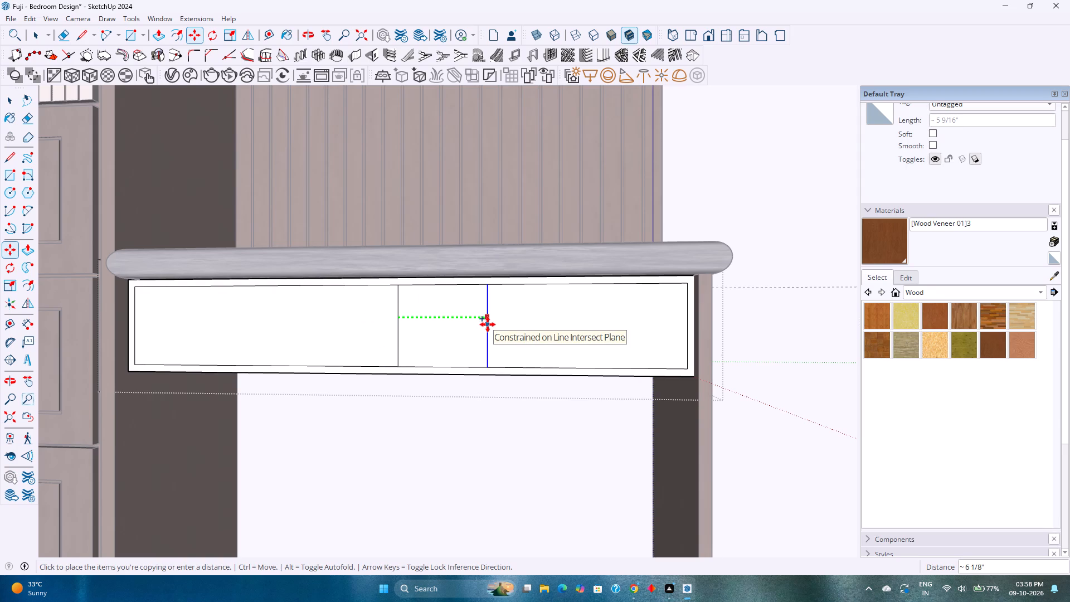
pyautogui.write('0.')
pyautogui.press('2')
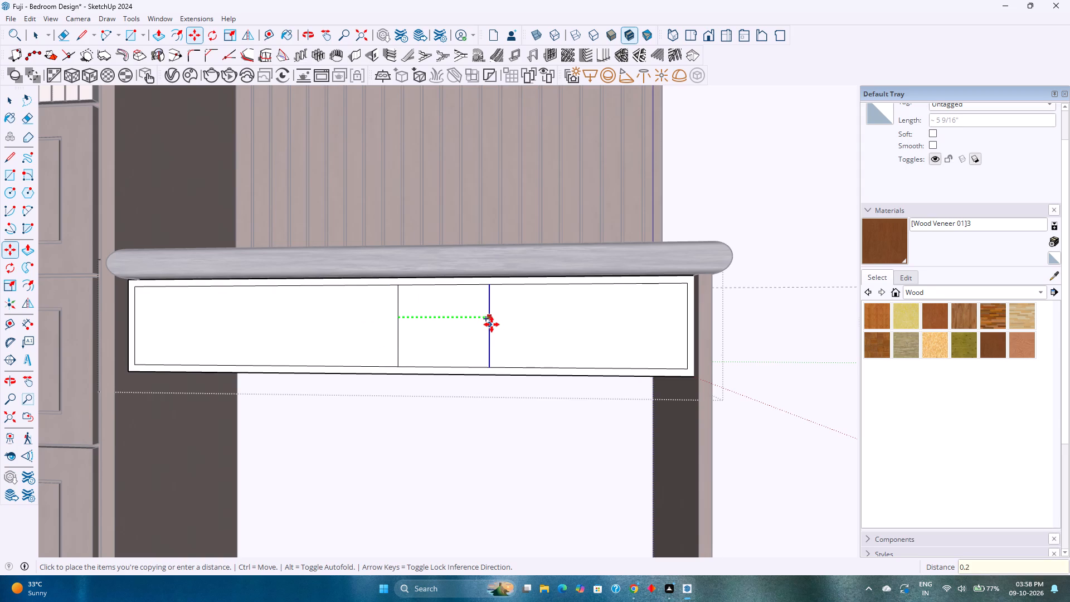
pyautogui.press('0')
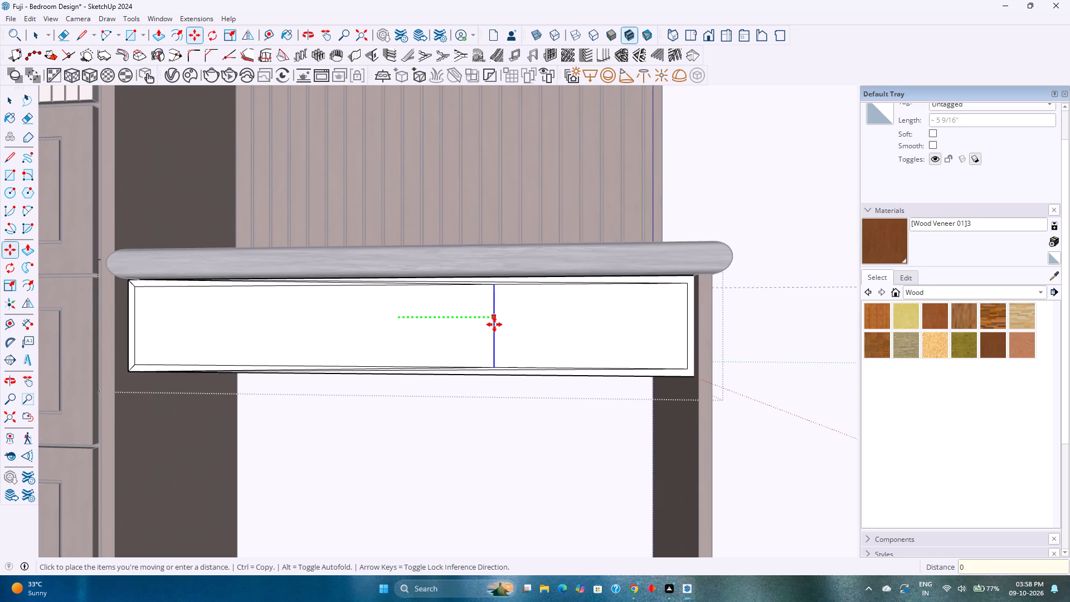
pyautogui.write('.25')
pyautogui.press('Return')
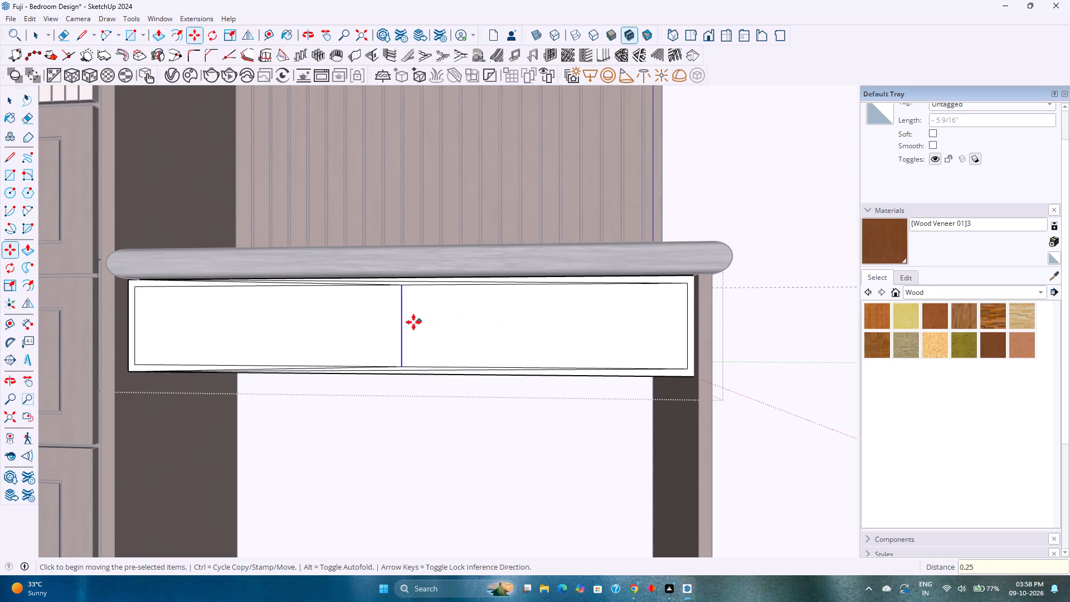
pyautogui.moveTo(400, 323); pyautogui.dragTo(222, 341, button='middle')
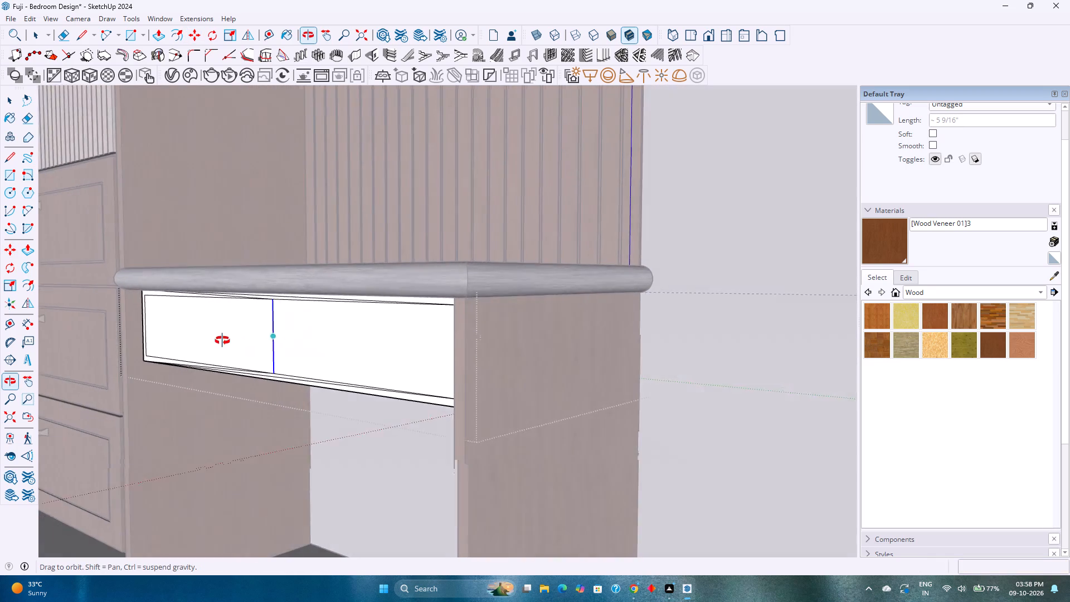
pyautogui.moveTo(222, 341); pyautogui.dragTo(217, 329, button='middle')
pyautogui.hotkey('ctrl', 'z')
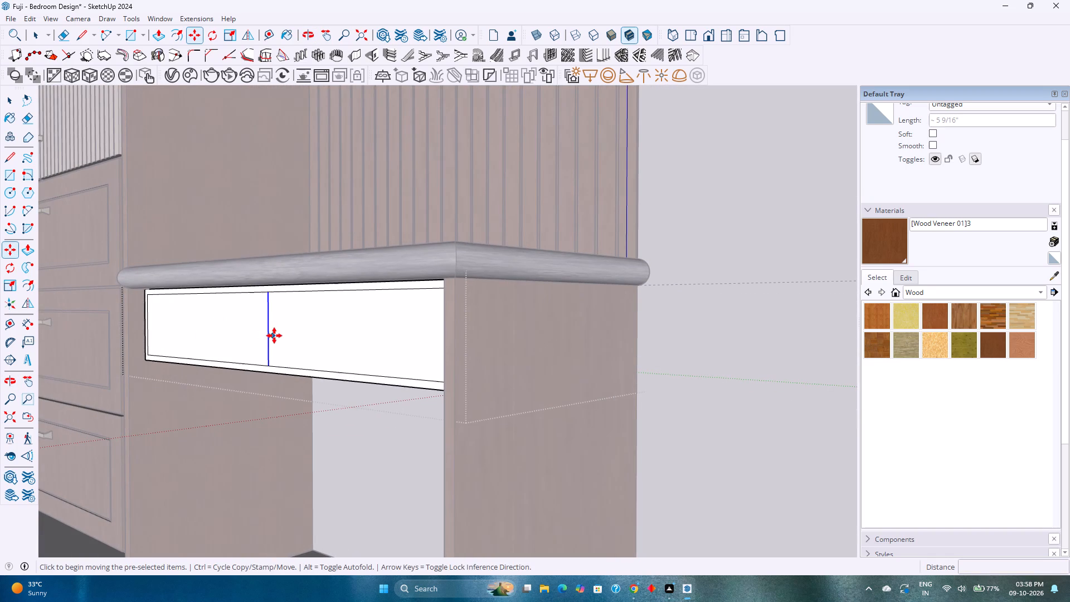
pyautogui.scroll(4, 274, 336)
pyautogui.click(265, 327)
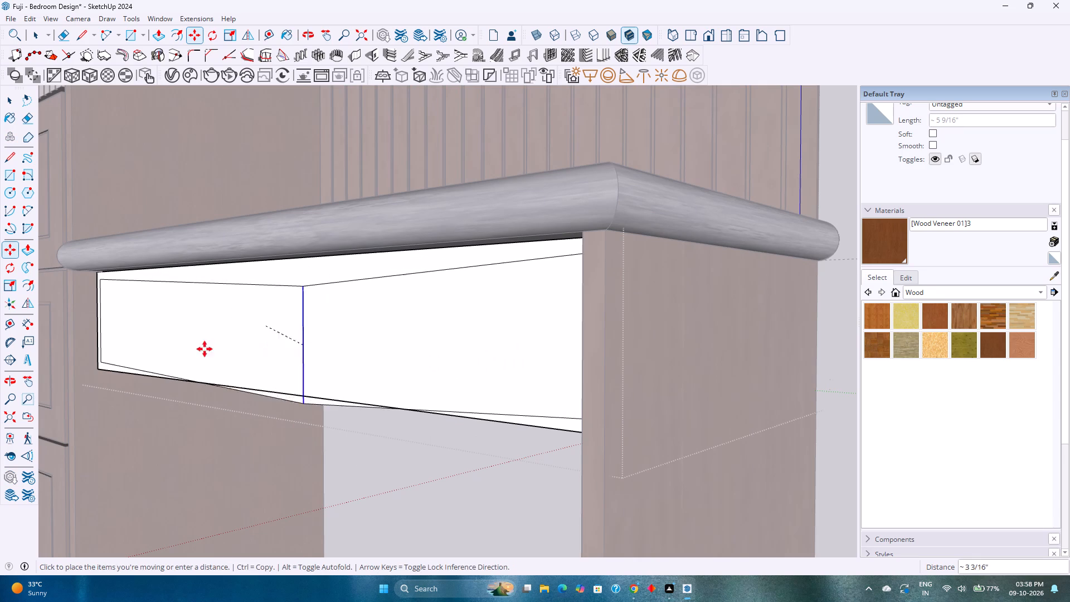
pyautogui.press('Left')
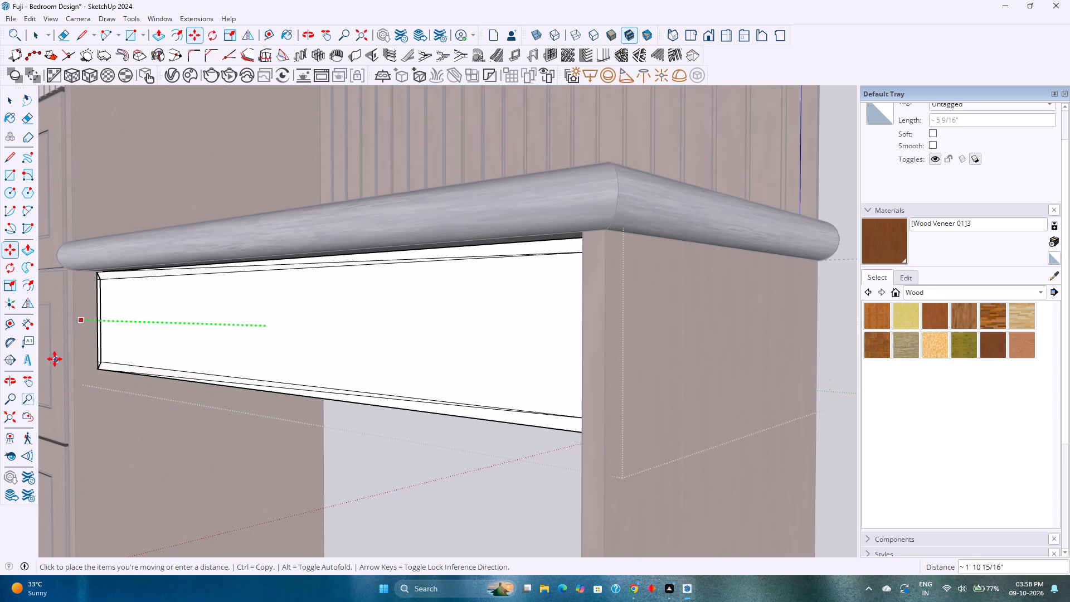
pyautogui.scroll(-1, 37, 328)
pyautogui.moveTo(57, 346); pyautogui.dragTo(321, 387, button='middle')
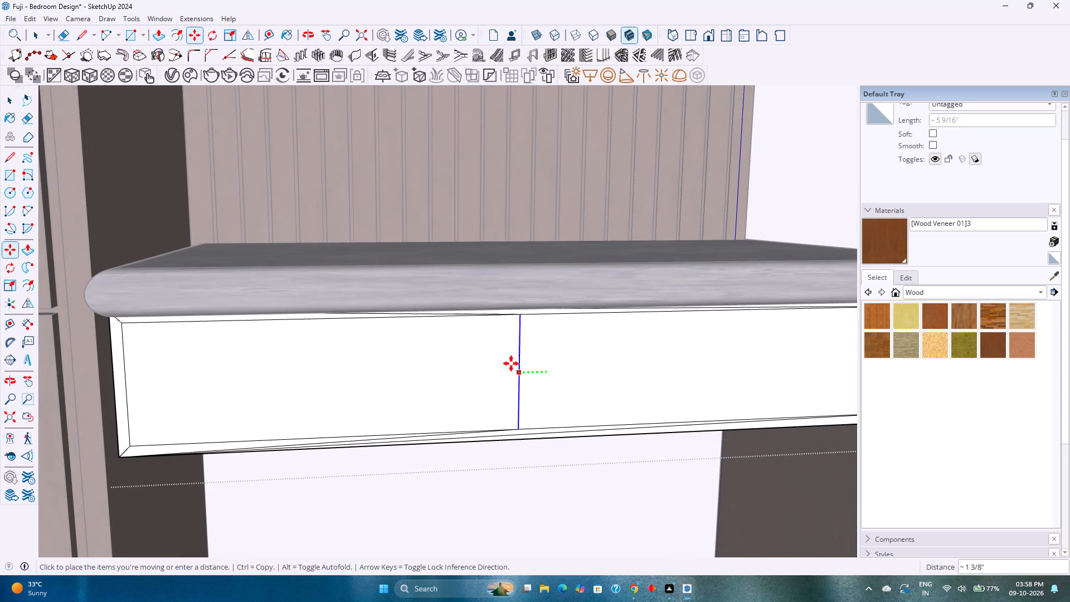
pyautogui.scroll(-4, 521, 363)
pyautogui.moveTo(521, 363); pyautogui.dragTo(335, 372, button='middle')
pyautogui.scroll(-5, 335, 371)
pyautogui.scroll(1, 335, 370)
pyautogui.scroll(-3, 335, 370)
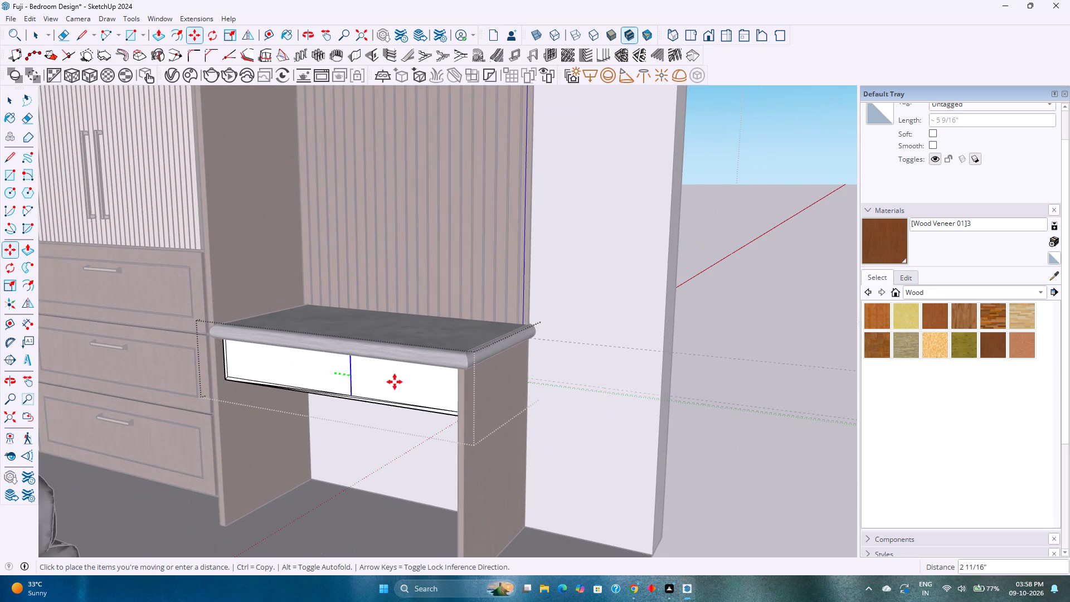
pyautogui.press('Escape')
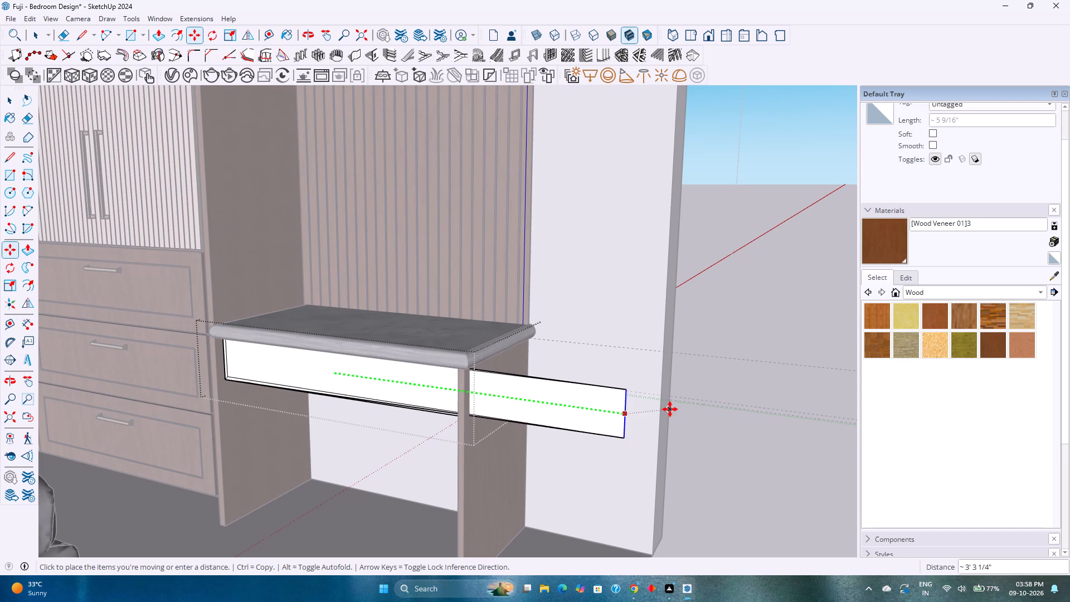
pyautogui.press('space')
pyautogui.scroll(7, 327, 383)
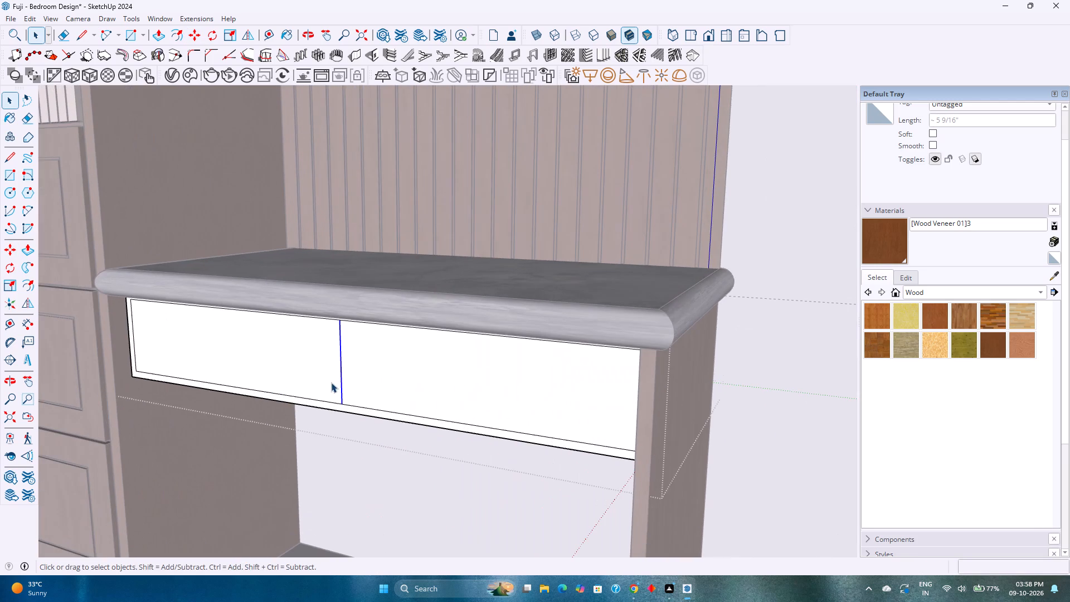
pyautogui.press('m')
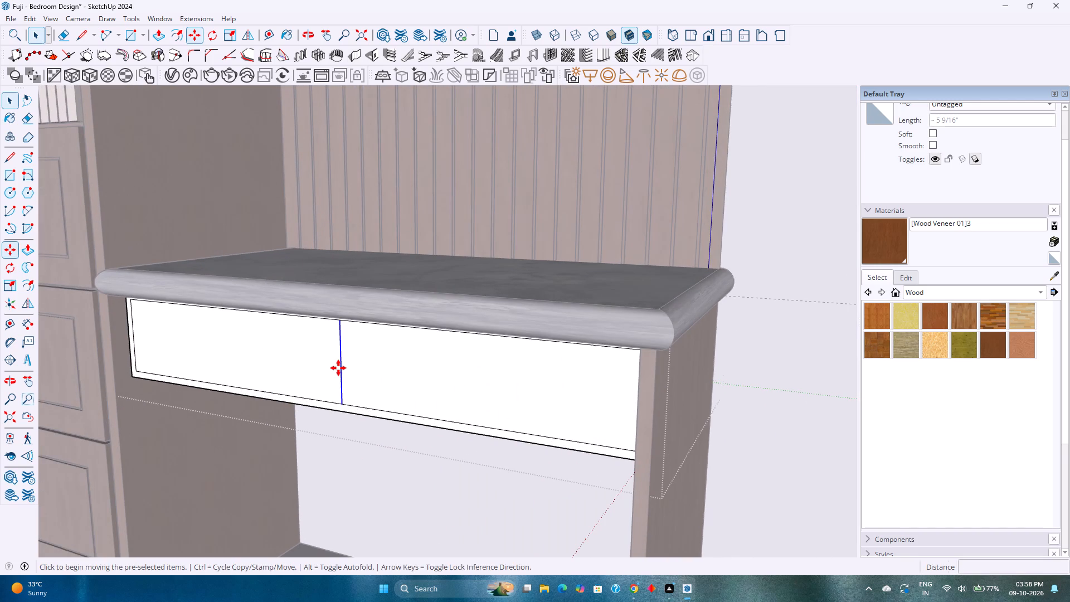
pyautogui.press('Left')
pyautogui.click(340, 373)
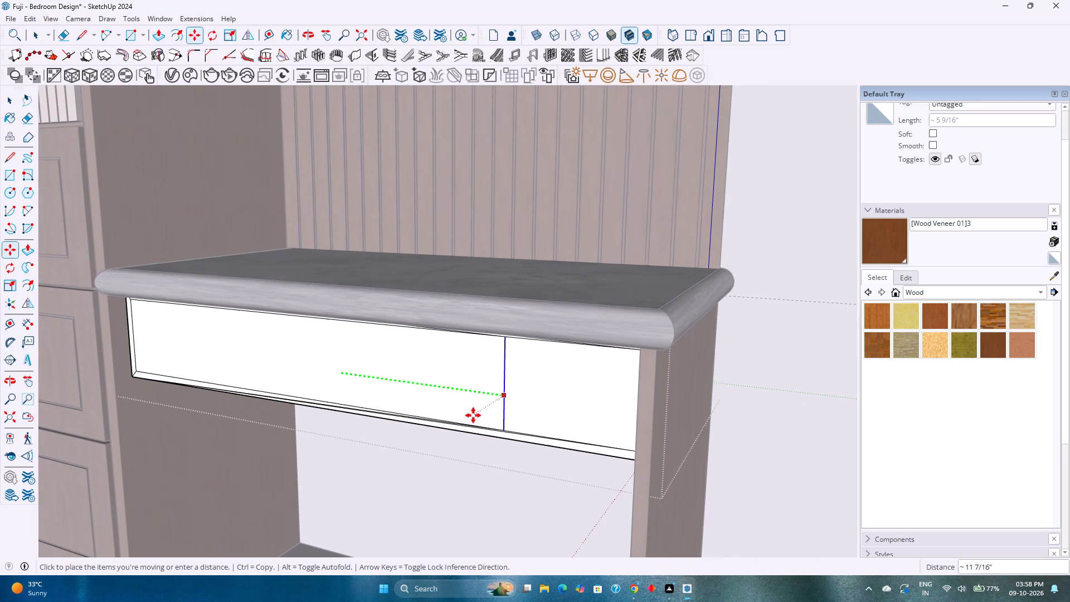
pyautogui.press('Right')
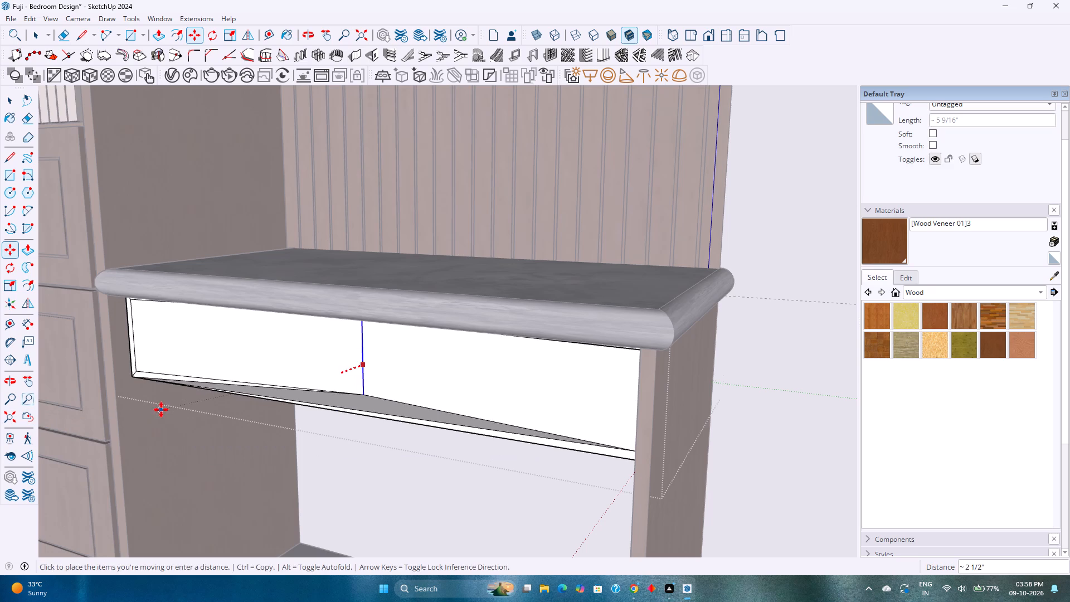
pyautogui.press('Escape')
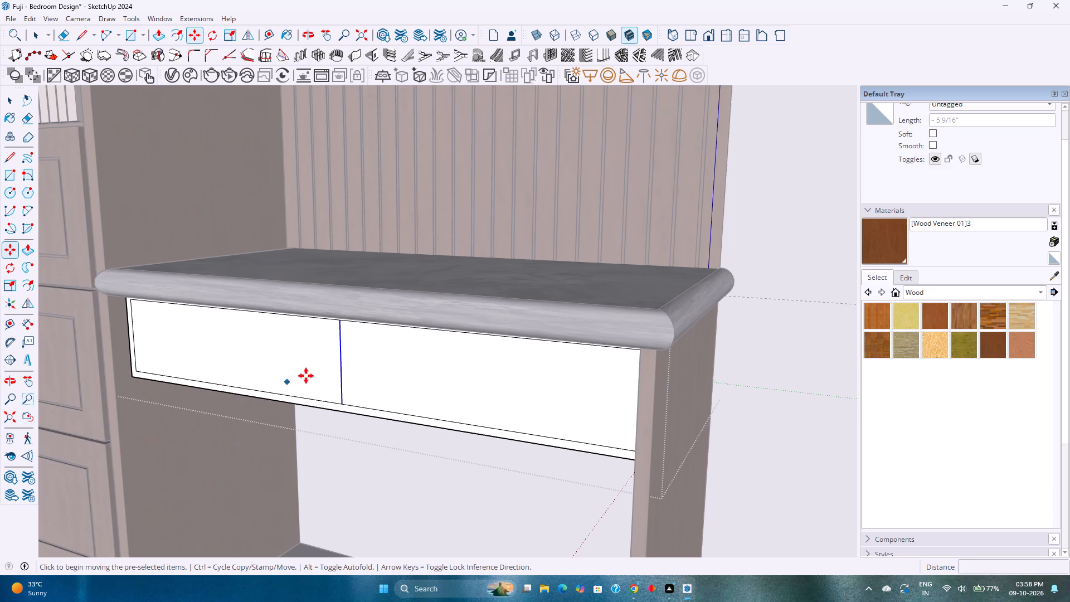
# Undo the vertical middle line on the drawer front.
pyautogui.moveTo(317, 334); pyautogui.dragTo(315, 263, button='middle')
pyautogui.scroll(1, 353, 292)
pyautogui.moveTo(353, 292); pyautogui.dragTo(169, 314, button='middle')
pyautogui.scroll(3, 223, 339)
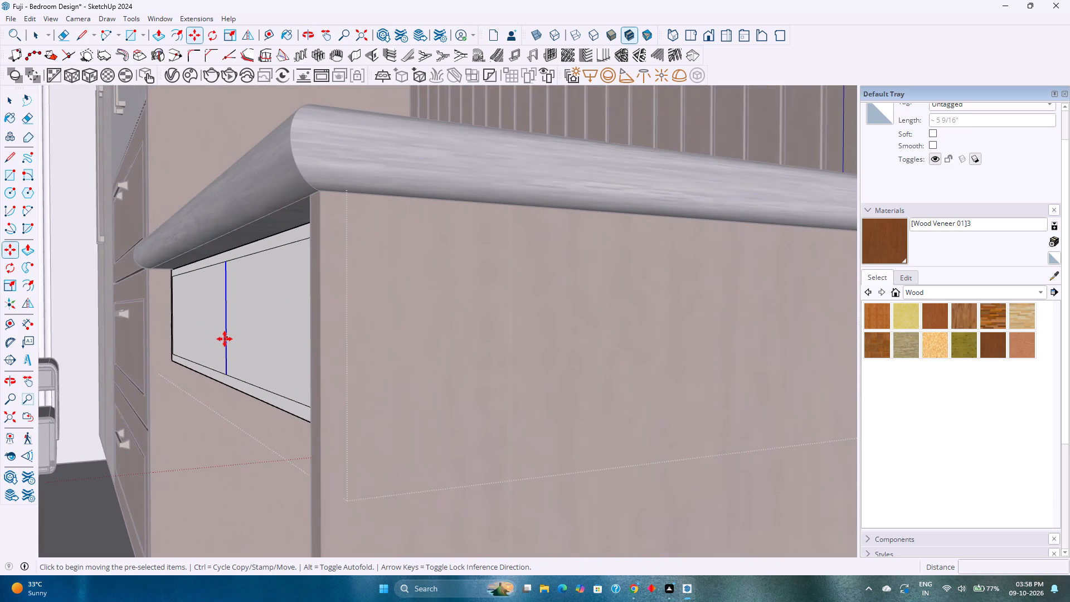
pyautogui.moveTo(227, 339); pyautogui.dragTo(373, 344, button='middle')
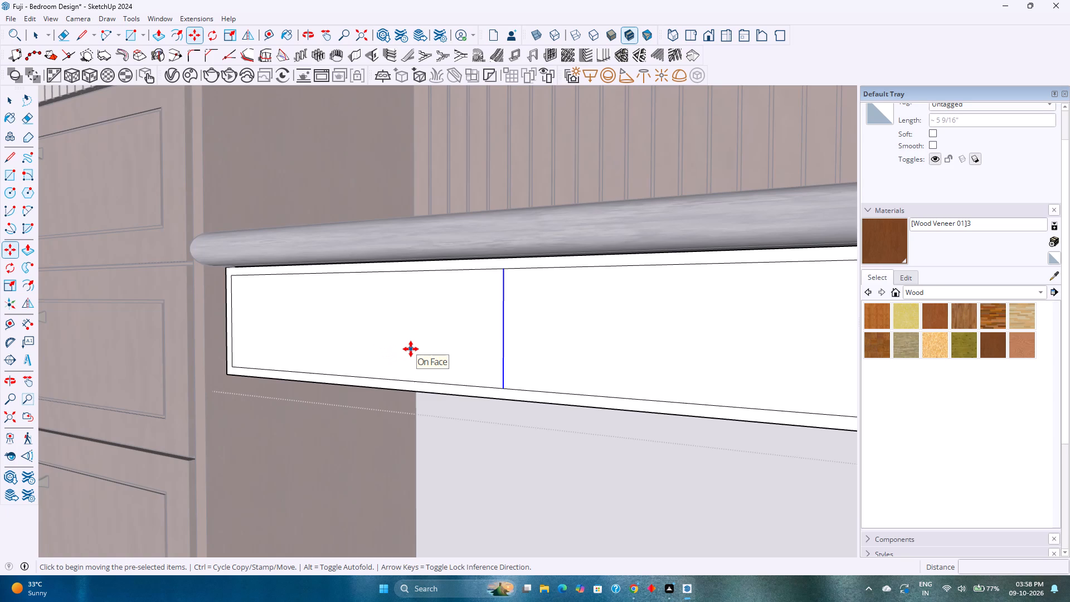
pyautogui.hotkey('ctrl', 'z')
# Place a vertical guide about 1' 7 1/8" from the inner outline's side edge, at the middle of the drawer front.
pyautogui.moveTo(427, 368); pyautogui.dragTo(435, 369, button='middle')
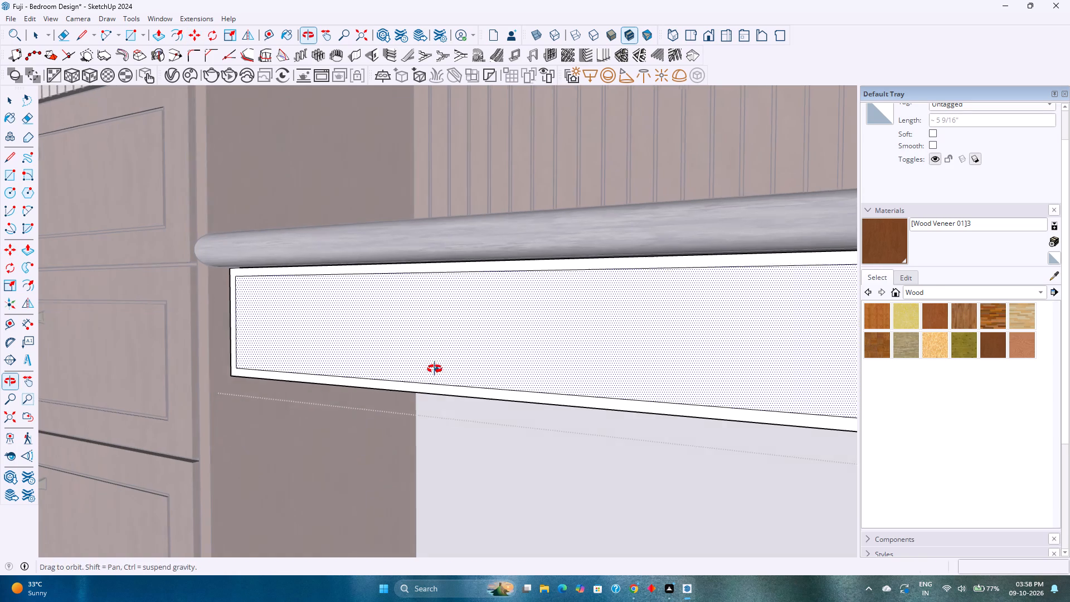
pyautogui.moveTo(435, 369); pyautogui.dragTo(517, 376, button='middle')
pyautogui.click(265, 32)
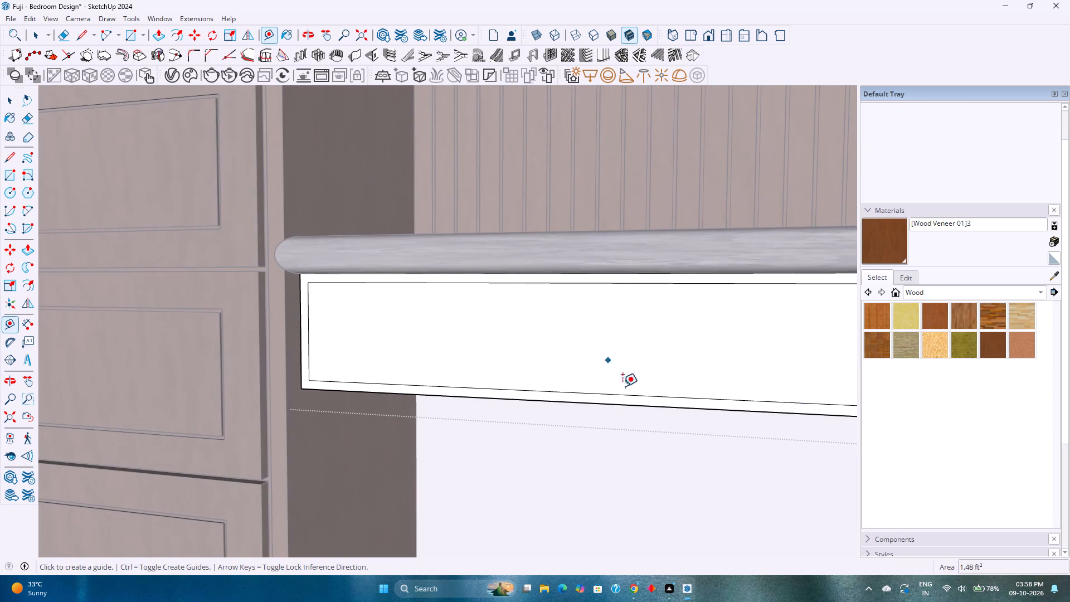
pyautogui.click(310, 325)
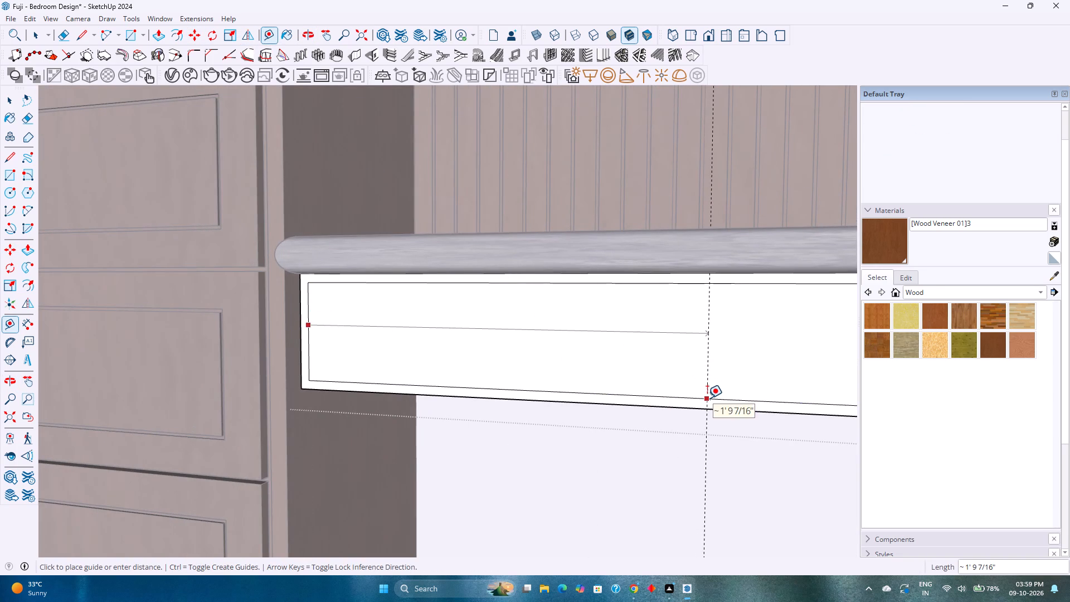
pyautogui.keyDown('shift'); pyautogui.moveTo(734, 398); pyautogui.dragTo(467, 379, button='middle'); pyautogui.keyUp('shift')
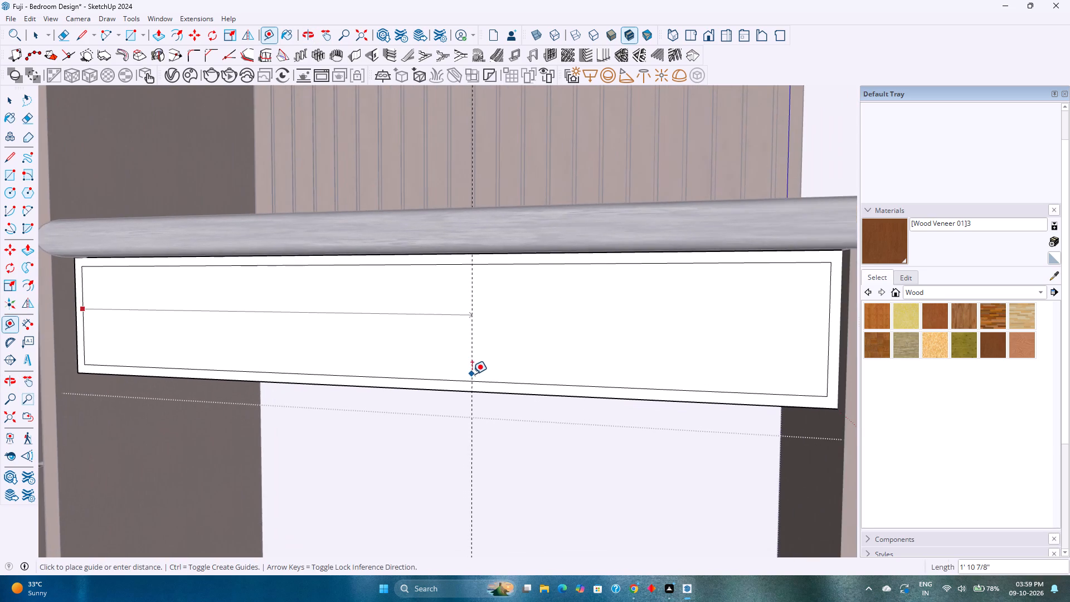
pyautogui.scroll(-1, 472, 374)
pyautogui.moveTo(472, 374); pyautogui.dragTo(523, 383, button='middle')
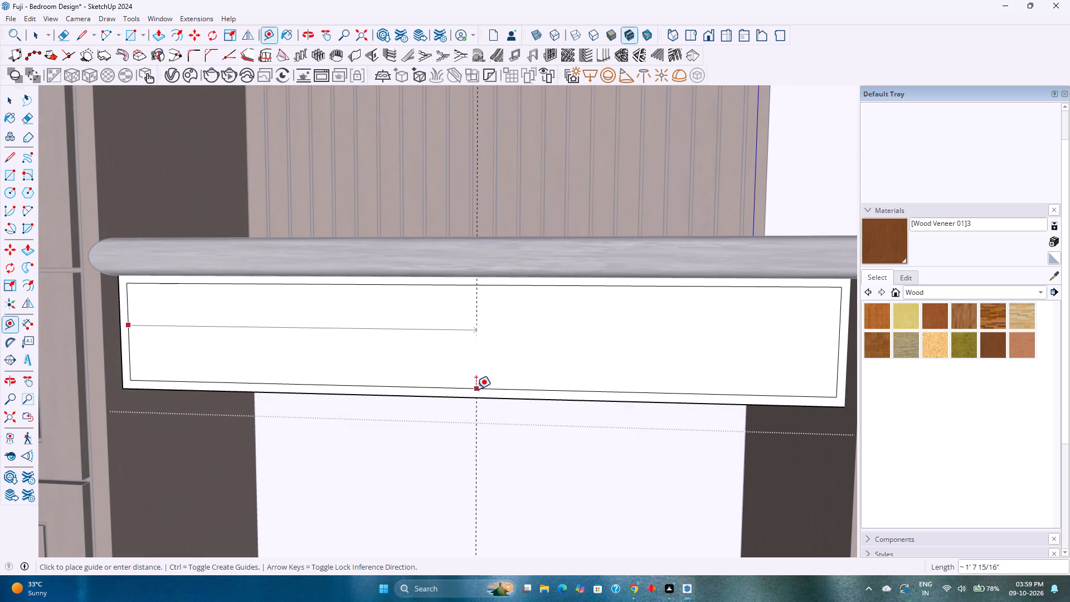
pyautogui.click(458, 388)
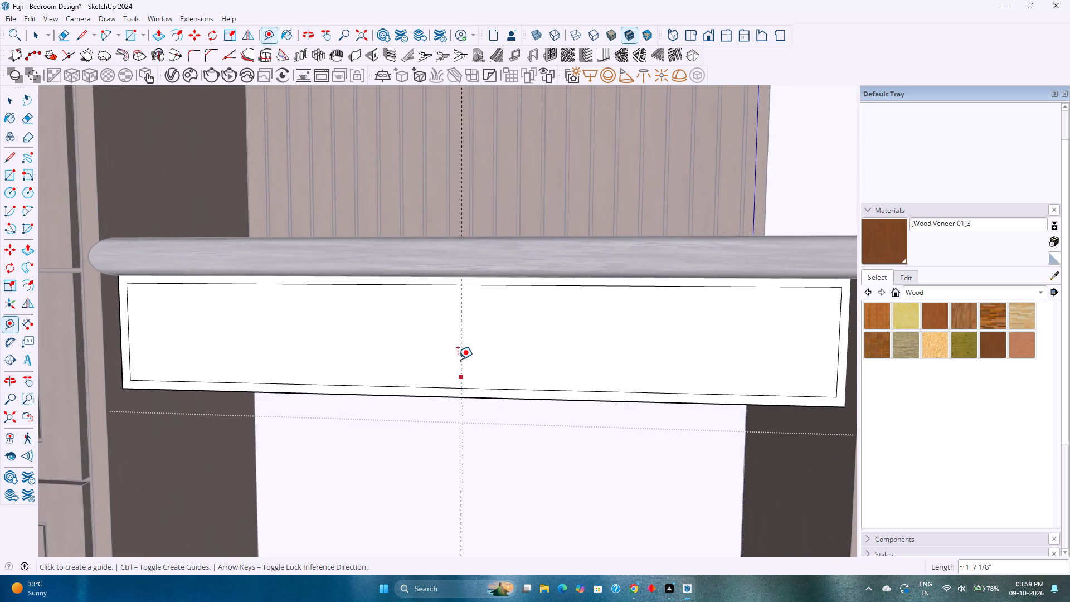
# Place two parallel vertical guides, one on each side of the centre guide, each offset 0.25".
pyautogui.click(460, 339)
pyautogui.press('0')
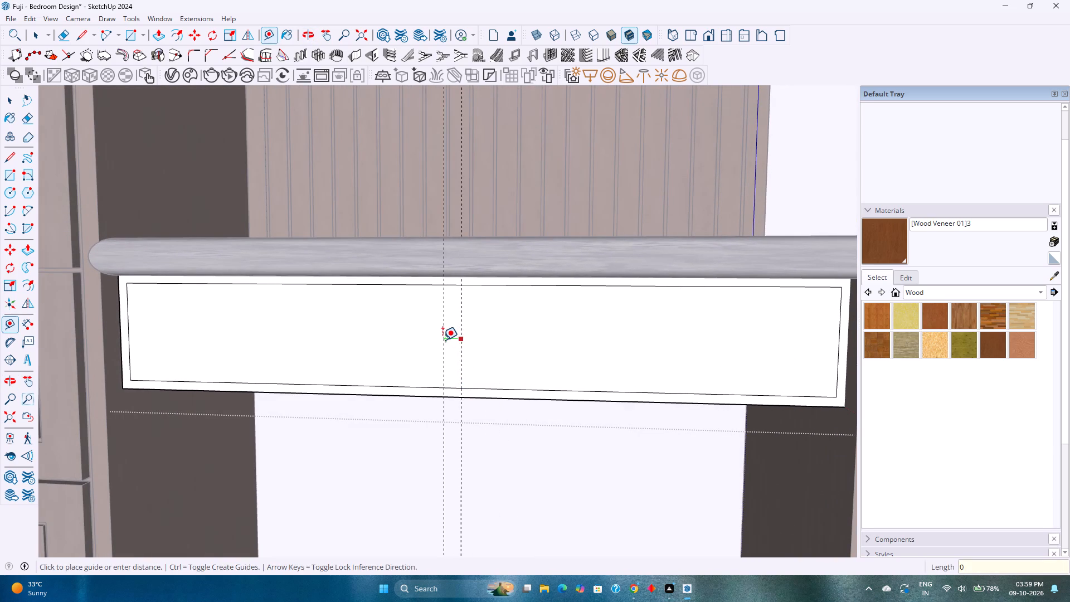
pyautogui.press('.')
pyautogui.press('2')
pyautogui.press('5')
pyautogui.press('Return')
pyautogui.click(462, 326)
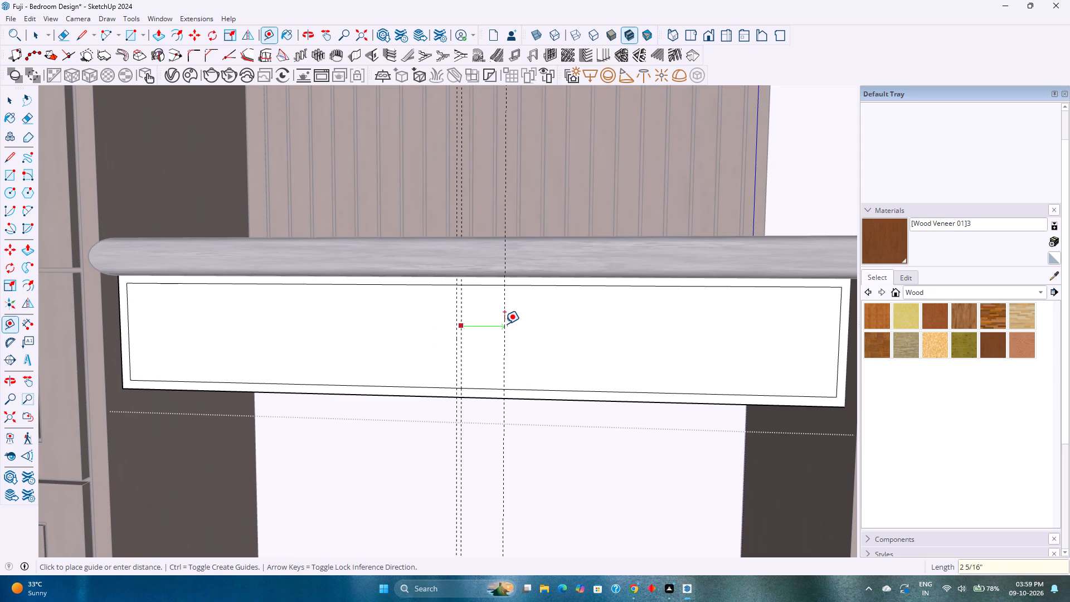
pyautogui.press('0')
pyautogui.press('.')
pyautogui.press('2')
pyautogui.press('5')
pyautogui.press('Return')
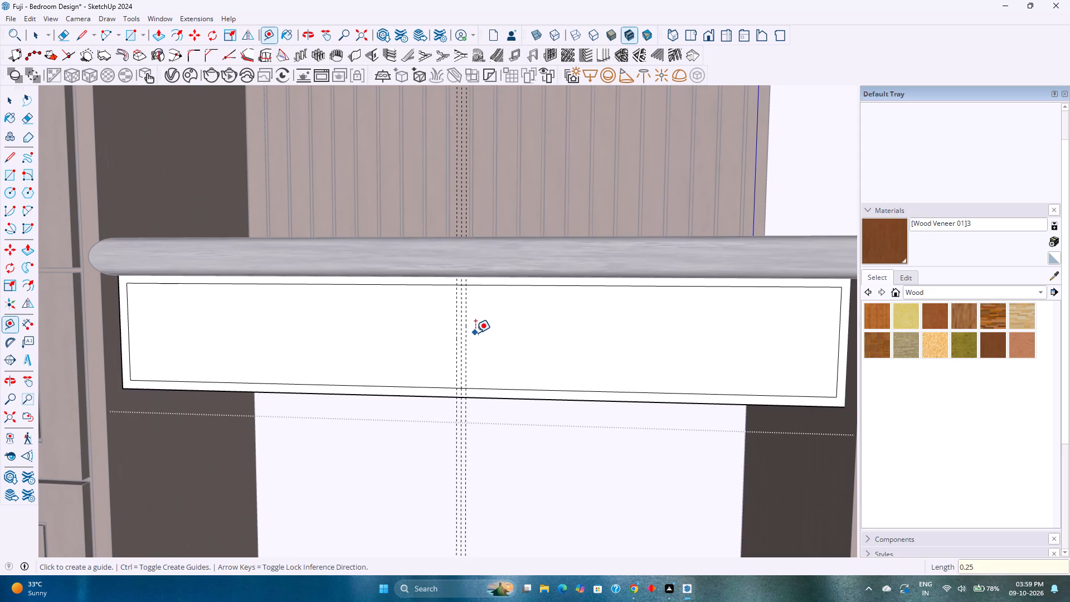
# Delete the centre guide between the two offset guides on the drawer front.
pyautogui.press('space')
pyautogui.click(461, 336)
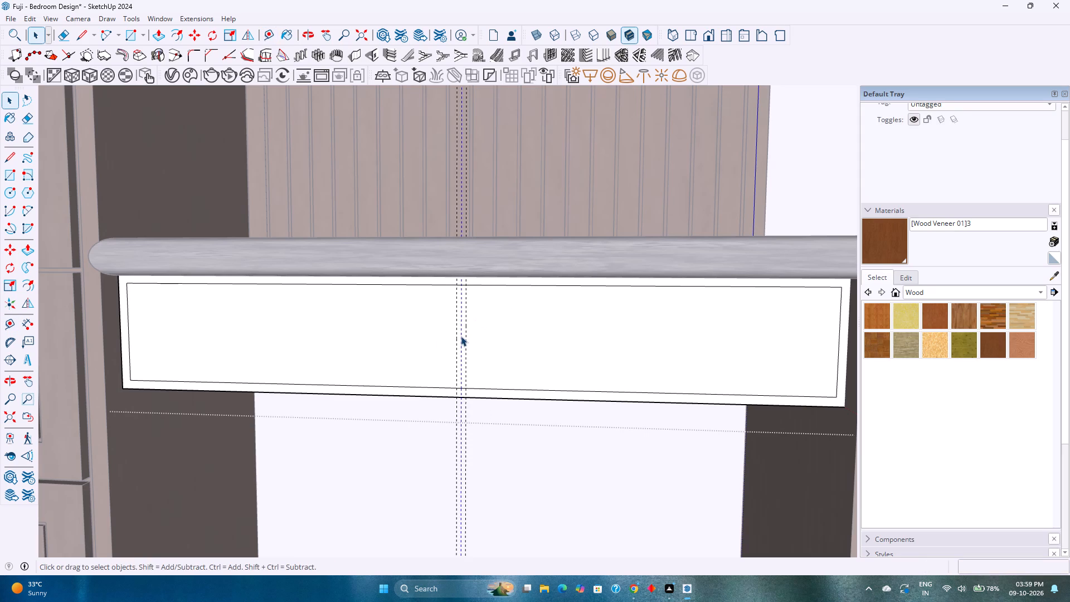
pyautogui.press('Delete')
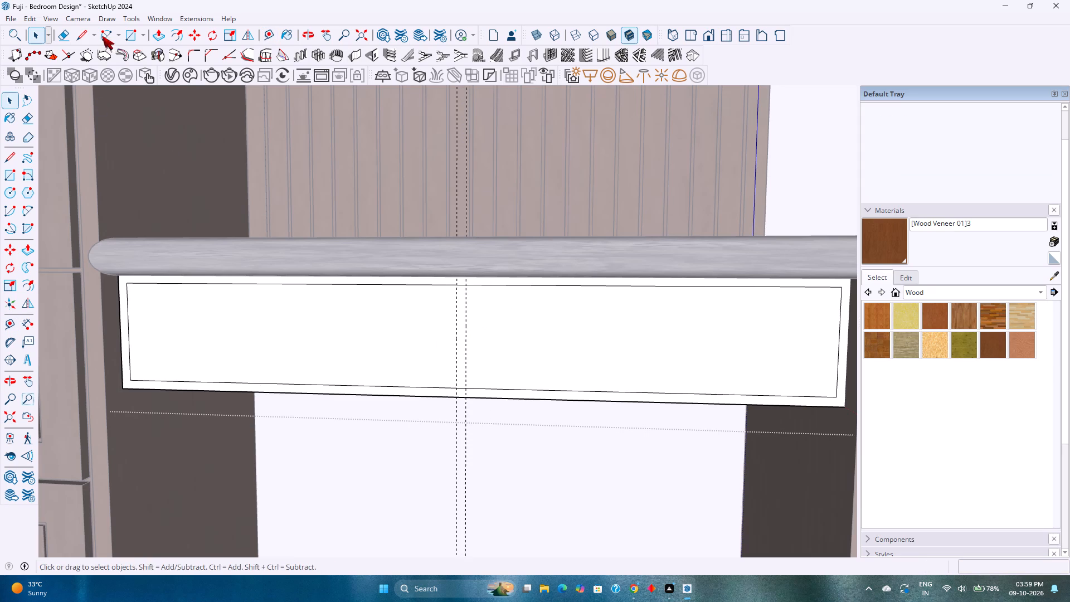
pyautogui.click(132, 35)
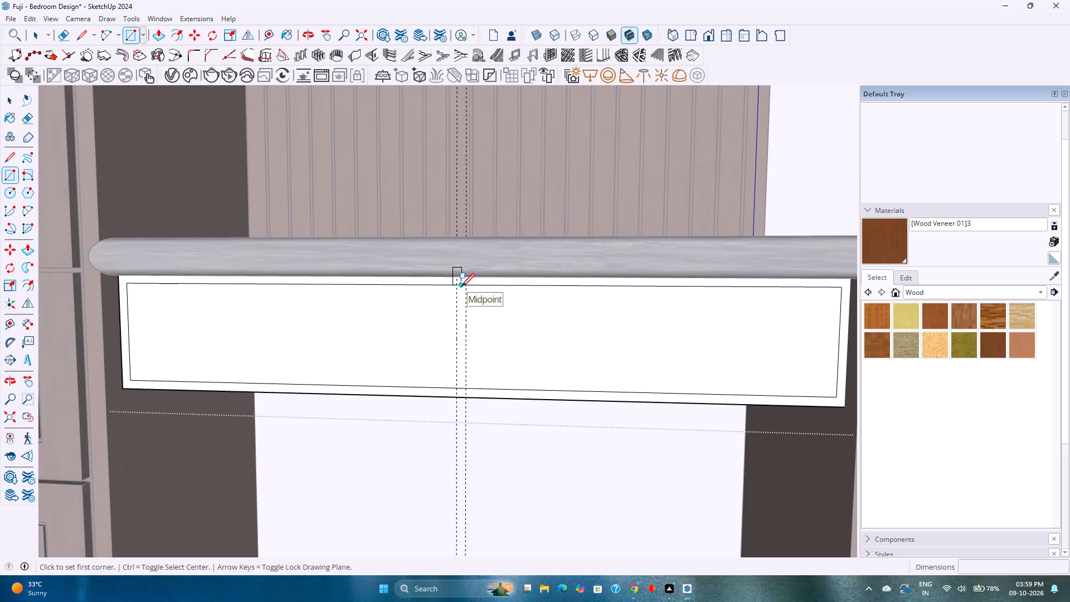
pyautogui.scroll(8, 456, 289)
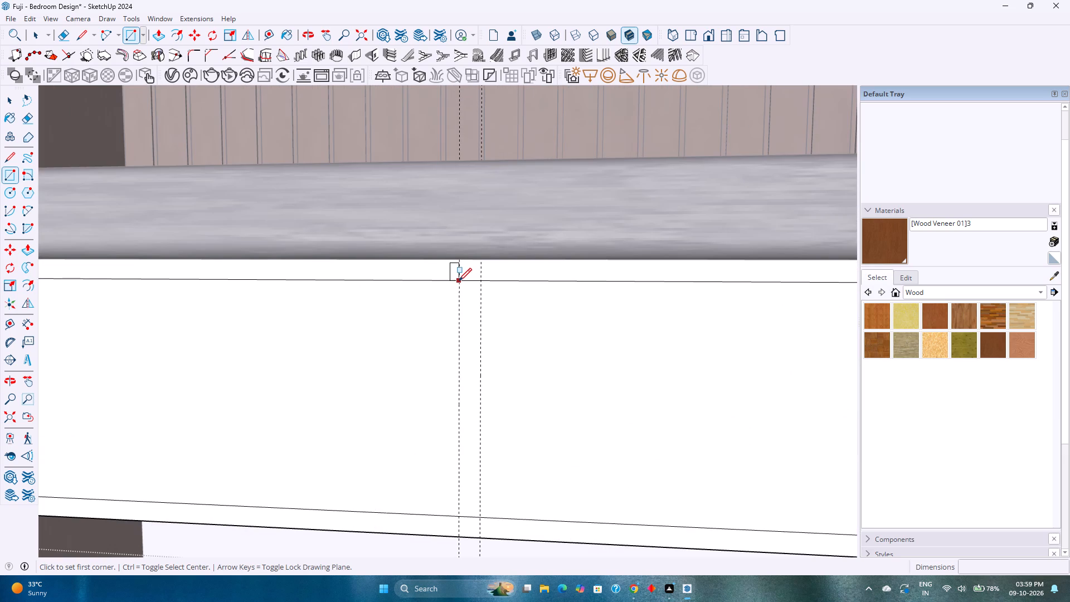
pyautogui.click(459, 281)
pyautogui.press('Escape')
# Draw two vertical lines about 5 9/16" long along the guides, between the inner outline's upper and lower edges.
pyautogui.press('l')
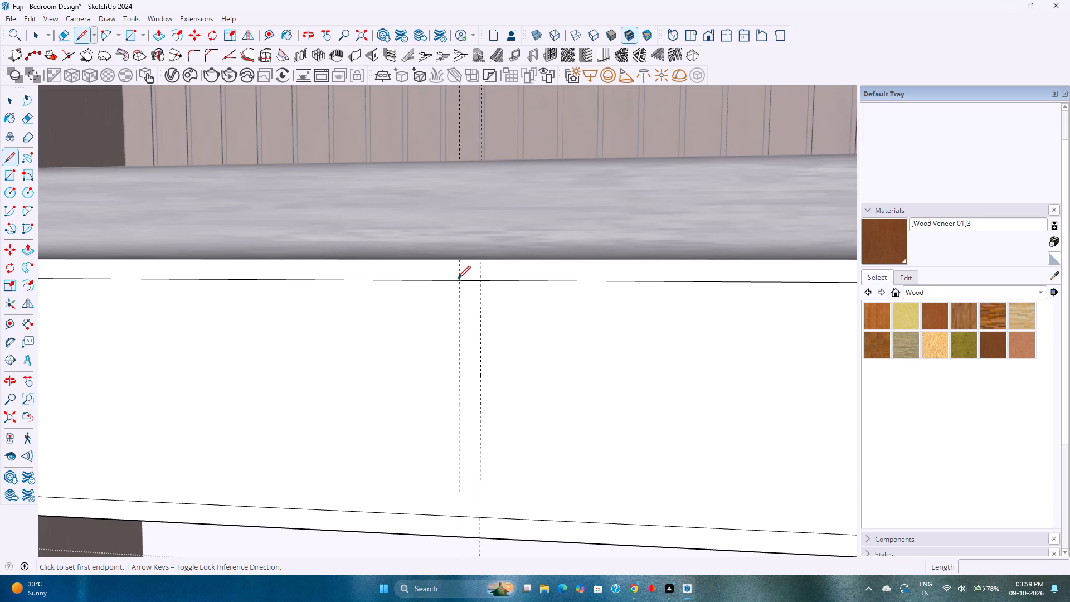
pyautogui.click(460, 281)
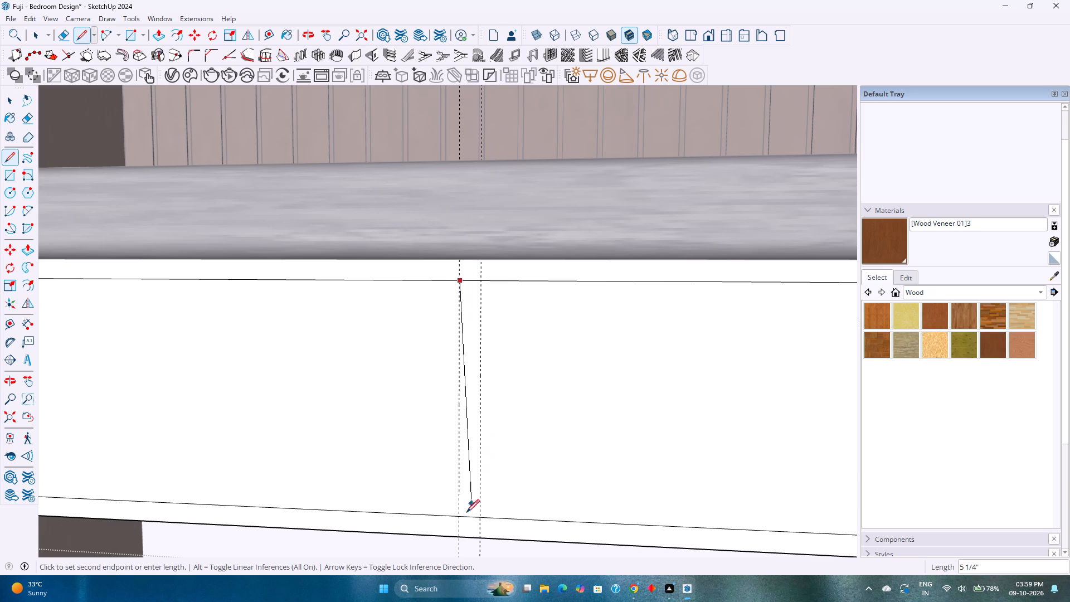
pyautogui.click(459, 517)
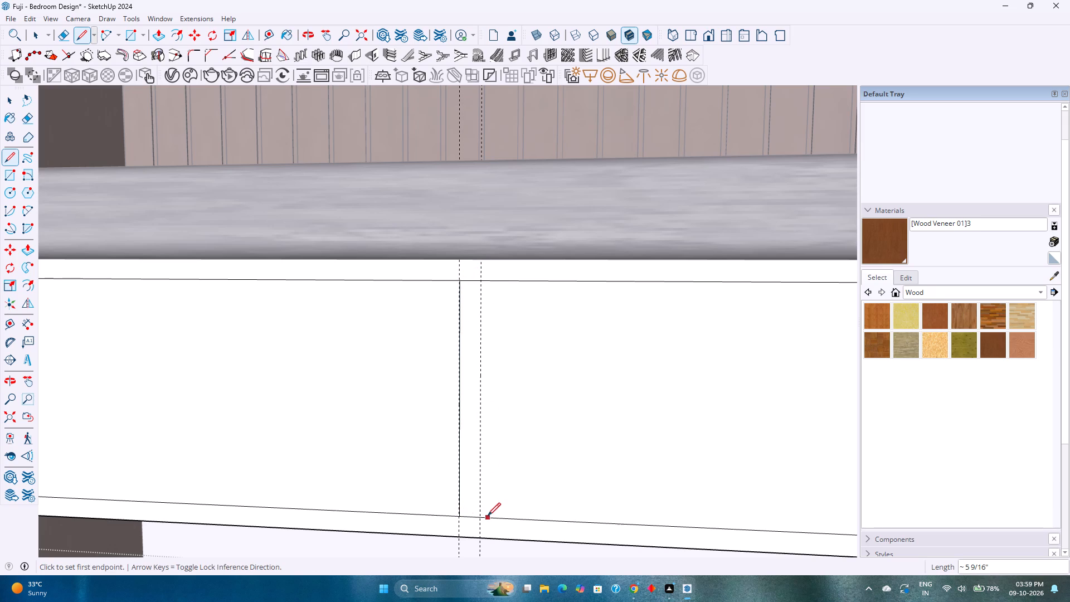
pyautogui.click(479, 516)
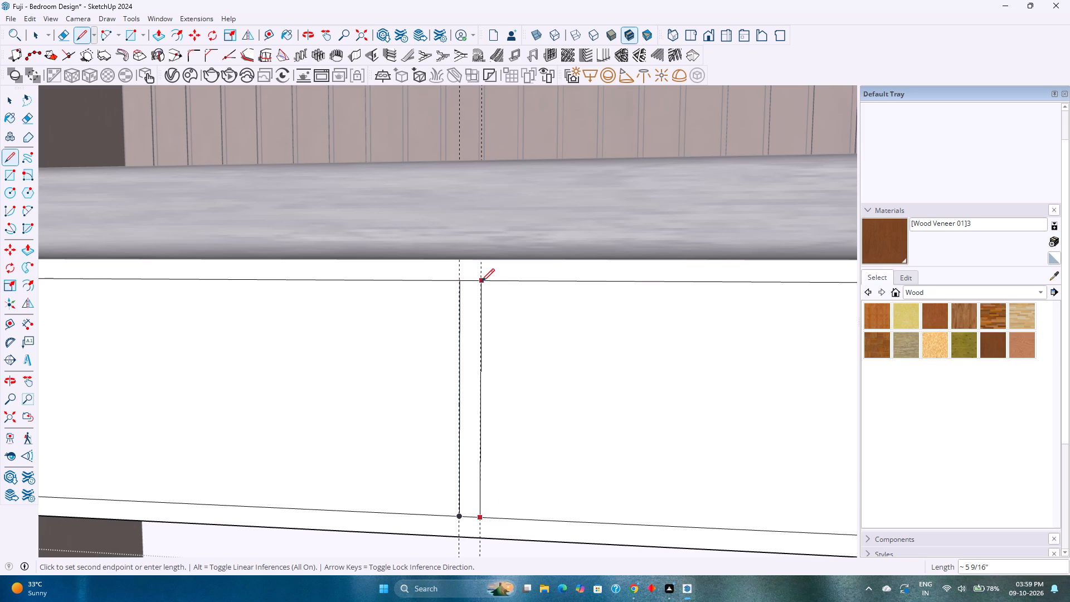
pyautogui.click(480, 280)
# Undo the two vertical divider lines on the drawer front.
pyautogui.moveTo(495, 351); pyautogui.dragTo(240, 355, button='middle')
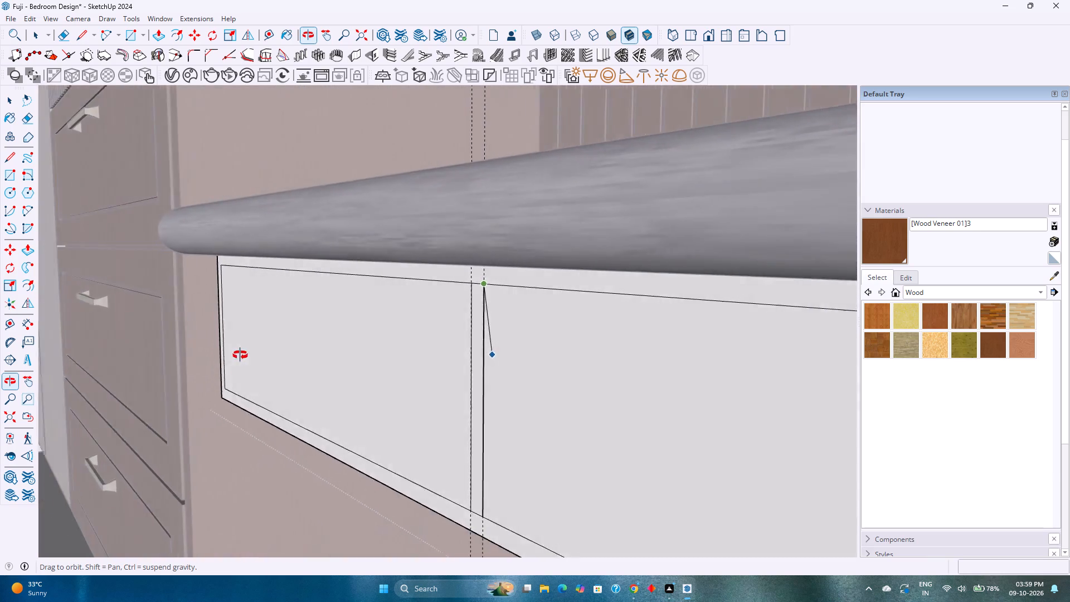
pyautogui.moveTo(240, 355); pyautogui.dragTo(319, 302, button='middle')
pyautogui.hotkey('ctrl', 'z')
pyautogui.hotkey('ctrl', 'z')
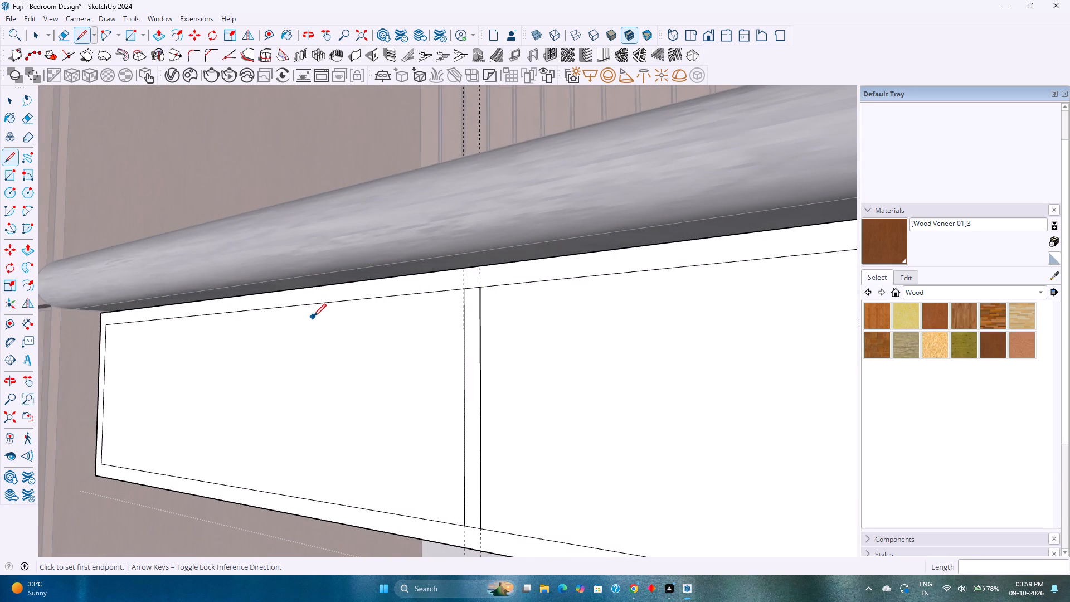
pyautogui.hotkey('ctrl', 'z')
# Draw two vertical divider lines about 5 9/16" long along the guides, joining the inner outline's upper and lower edges.
pyautogui.press('space')
pyautogui.doubleClick(572, 391)
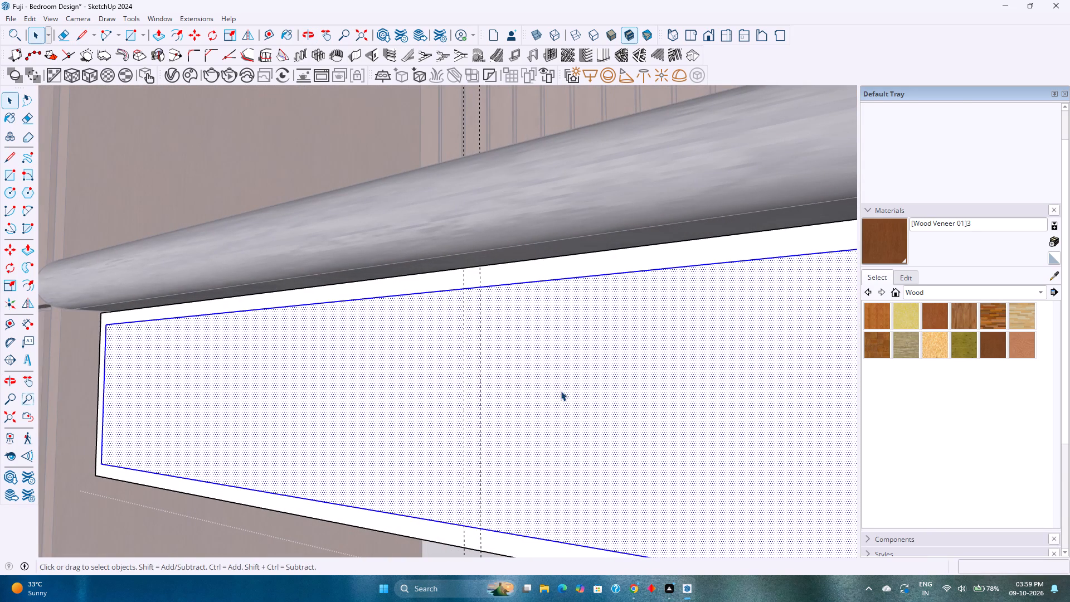
pyautogui.click(89, 42)
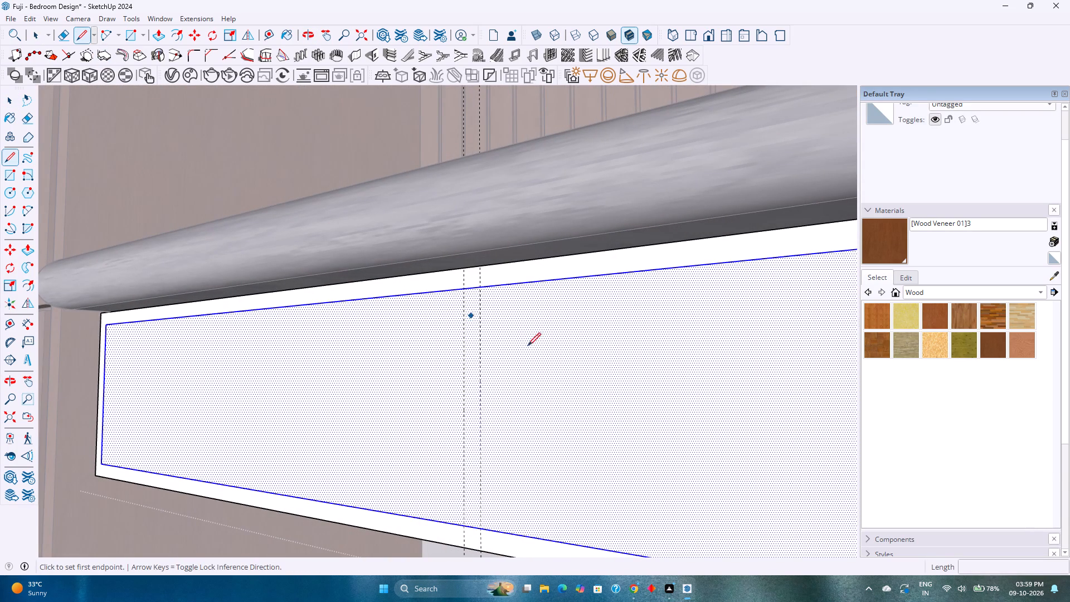
pyautogui.click(481, 286)
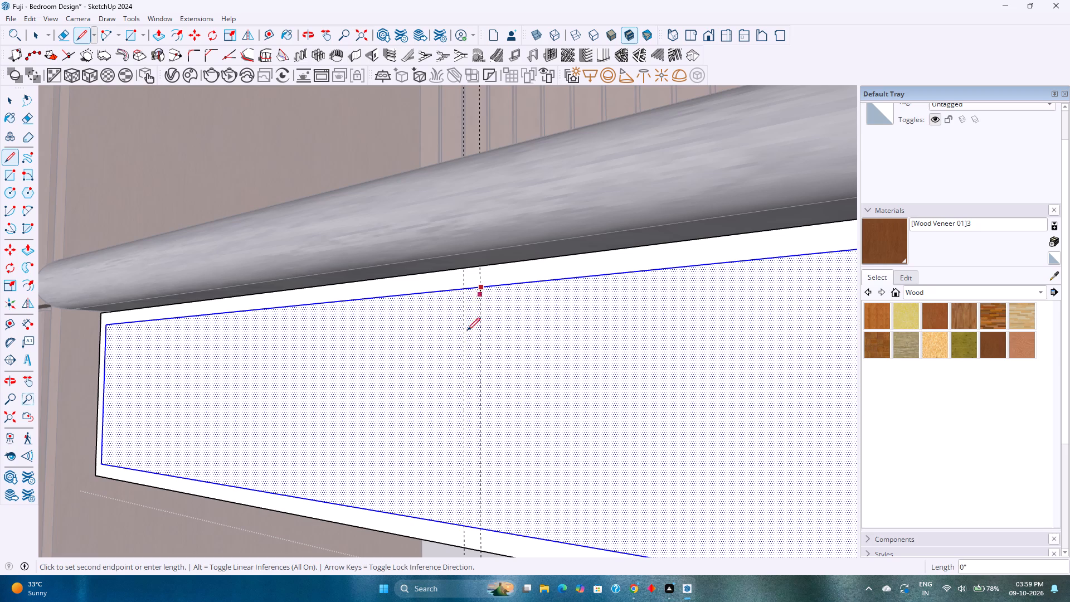
pyautogui.click(478, 531)
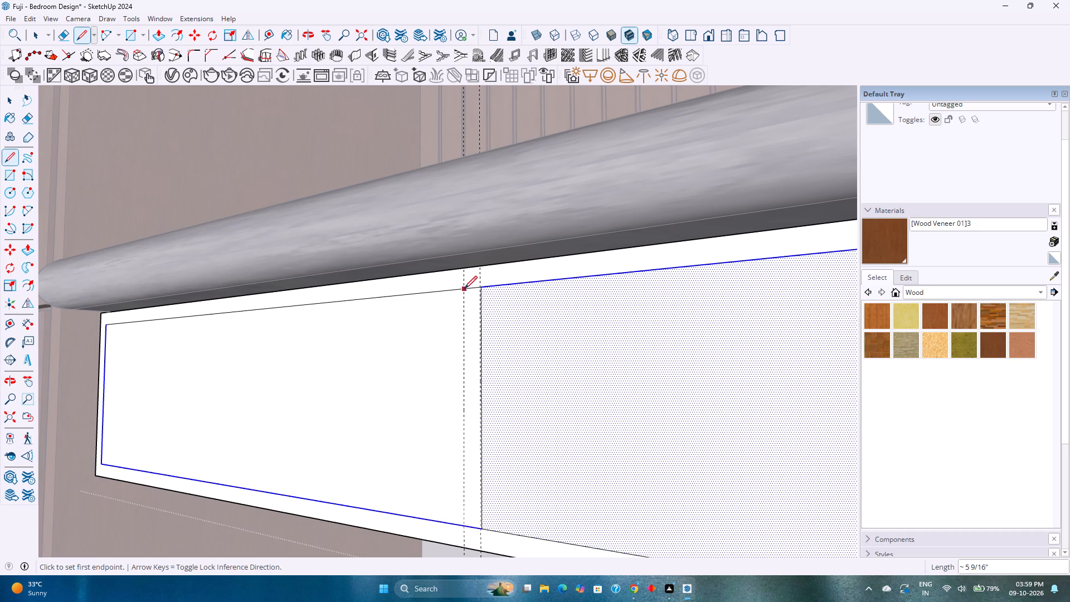
pyautogui.click(464, 289)
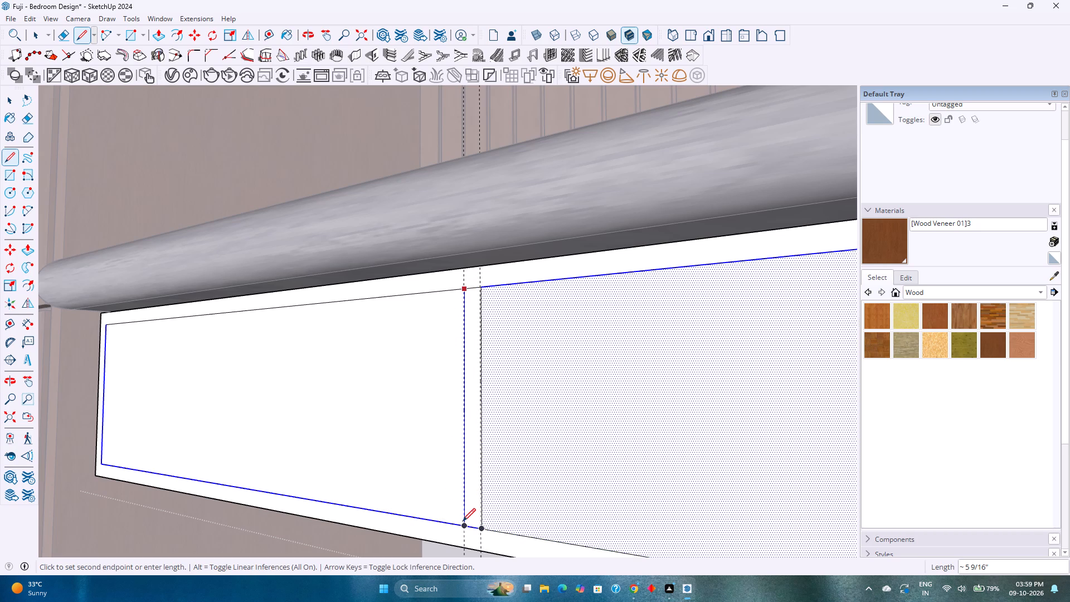
pyautogui.click(463, 523)
# Erase the short upper and lower edge segments between the two divider lines to join the divider with the border.
pyautogui.press('e')
pyautogui.click(474, 528)
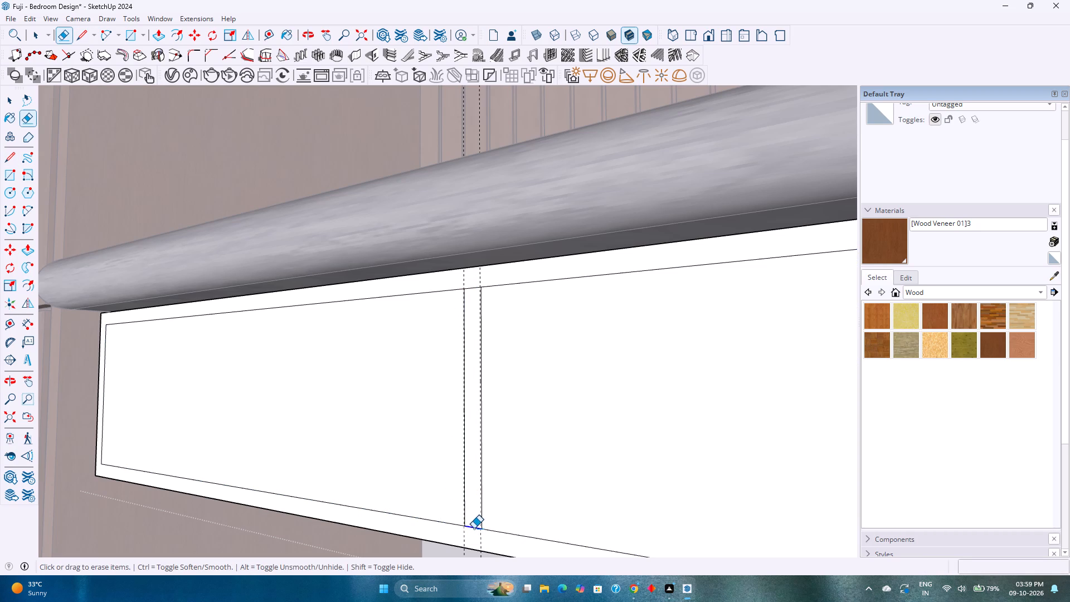
pyautogui.click(471, 289)
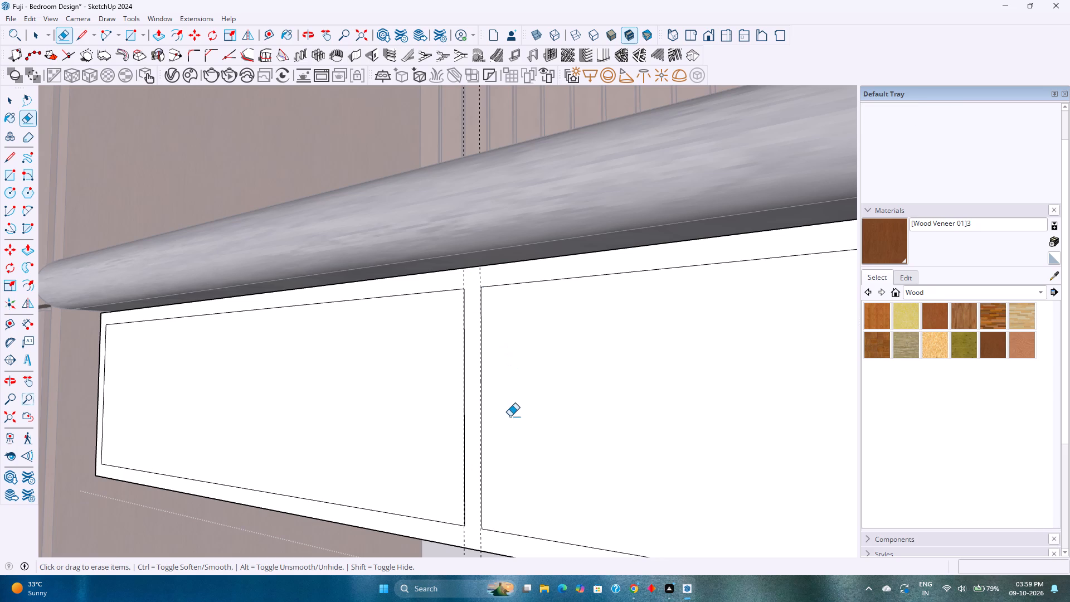
# Push both inner faces of the drawer front 1'6" inward to form the two compartments.
pyautogui.press('p')
pyautogui.click(561, 459)
pyautogui.scroll(-5, 588, 446)
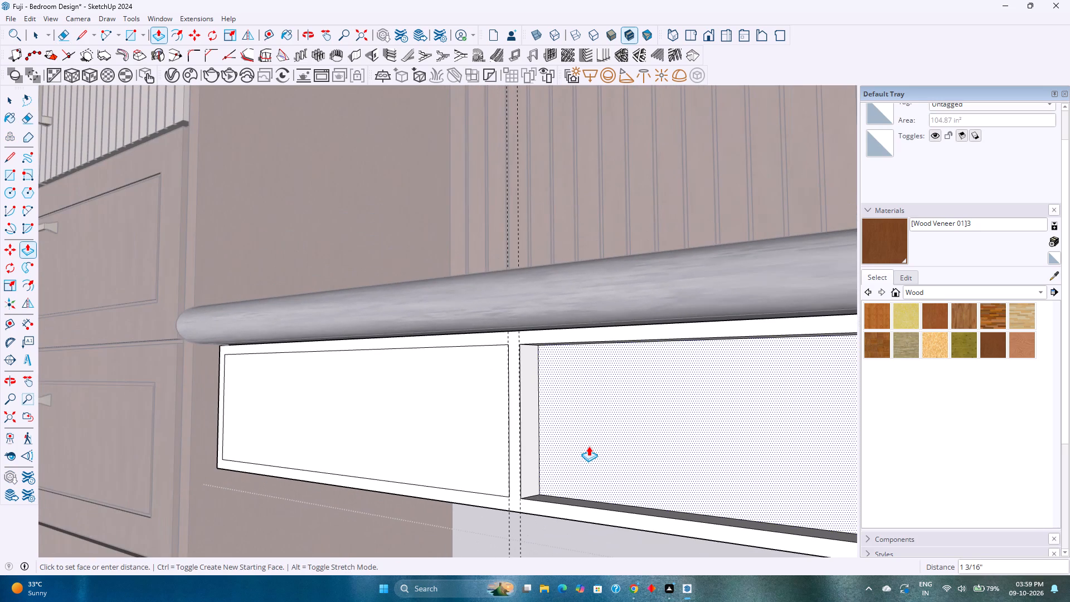
pyautogui.press('1')
pyautogui.write("'6")
pyautogui.press('Return')
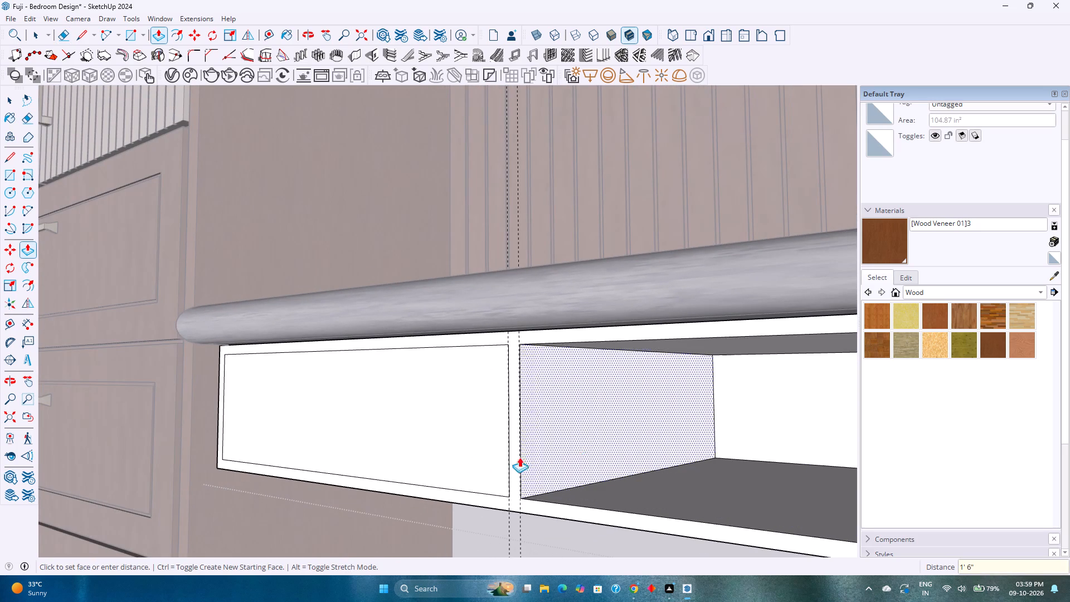
pyautogui.doubleClick(436, 449)
pyautogui.press('space')
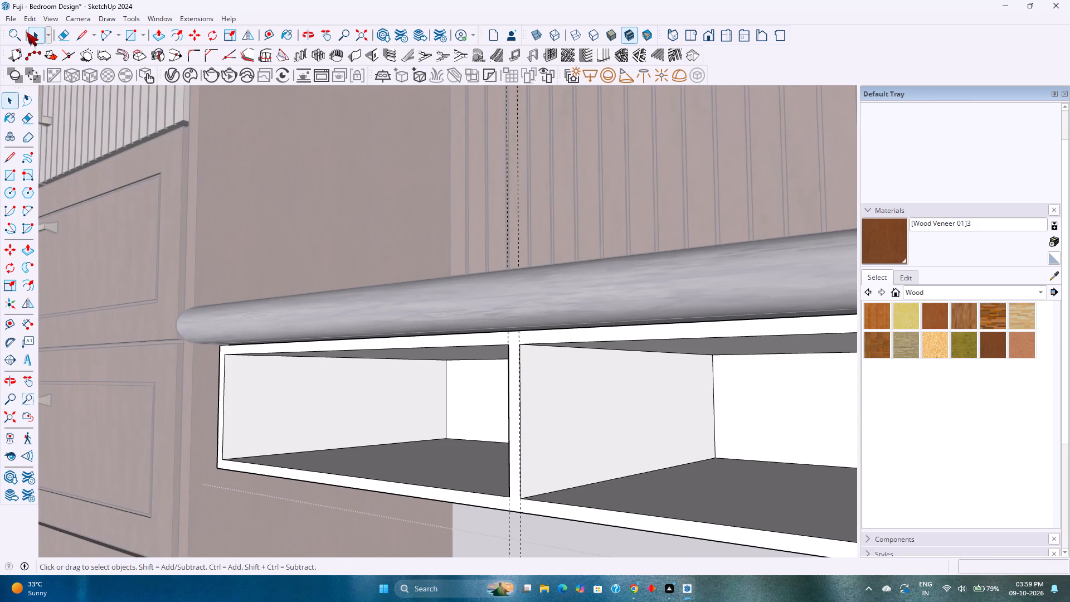
# Delete all guides from the drawer box.
pyautogui.click(26, 21)
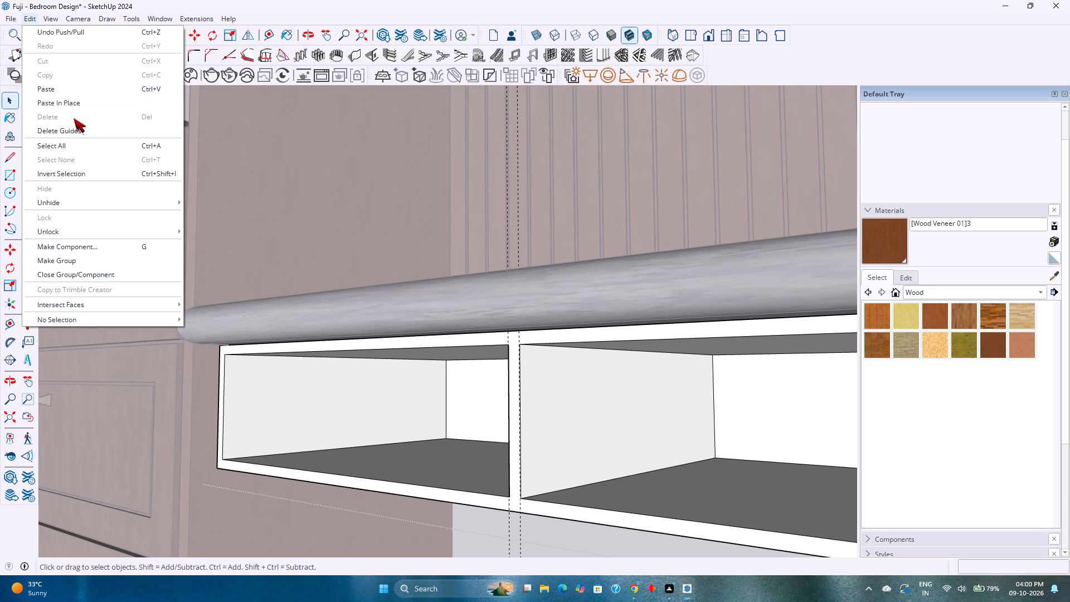
pyautogui.click(74, 128)
# Draw a rectangle about 1'6 7/8" by 5 9/16" covering the opening of the left drawer compartment.
pyautogui.scroll(-1, 245, 349)
pyautogui.scroll(-2, 299, 367)
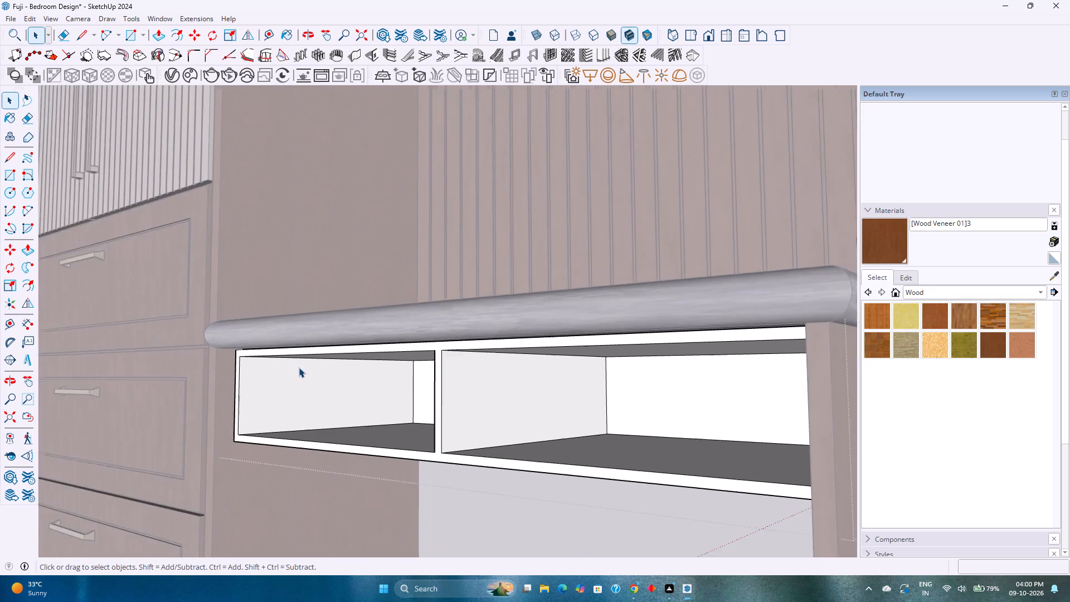
pyautogui.moveTo(299, 367); pyautogui.dragTo(427, 389, button='middle')
pyautogui.scroll(-3, 431, 389)
pyautogui.keyDown('shift'); pyautogui.moveTo(465, 407); pyautogui.dragTo(366, 327, button='middle'); pyautogui.keyUp('shift')
pyautogui.moveTo(356, 315); pyautogui.dragTo(435, 317, button='middle')
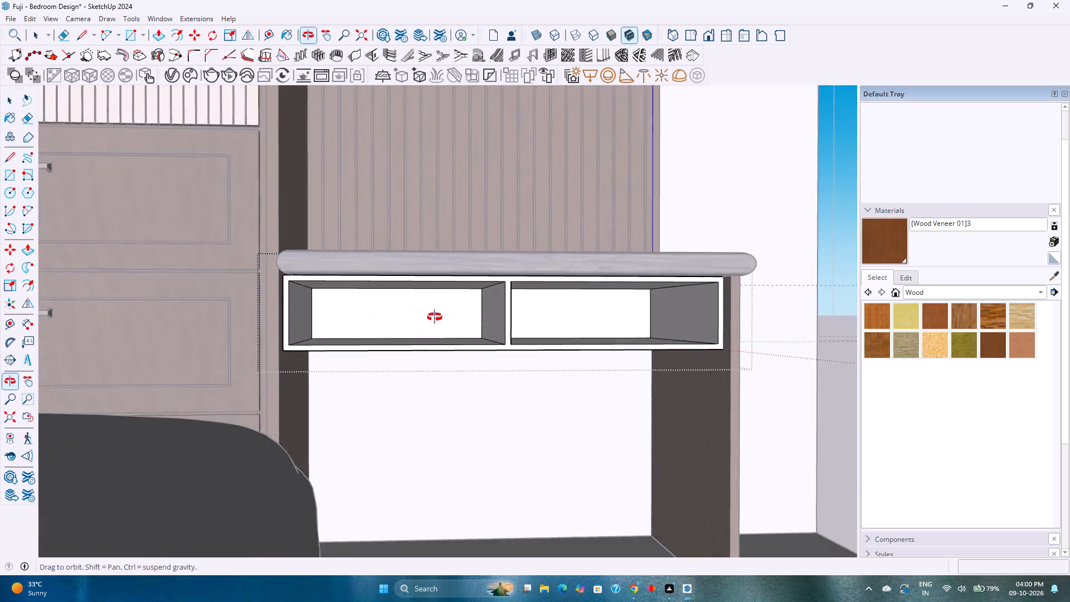
pyautogui.moveTo(435, 317); pyautogui.dragTo(395, 317, button='middle')
pyautogui.moveTo(274, 333); pyautogui.dragTo(266, 344, button='middle')
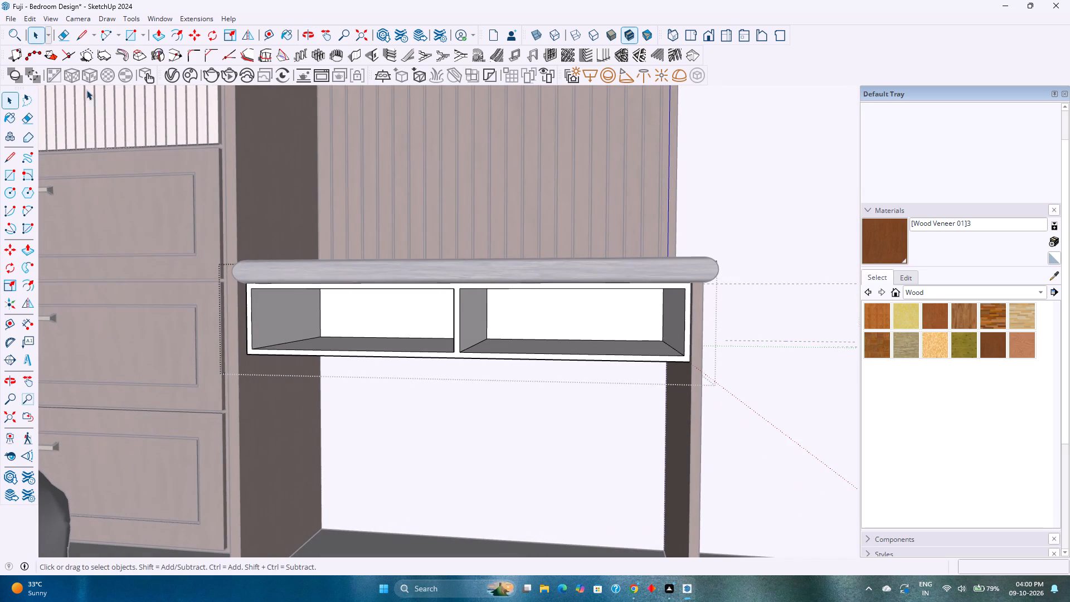
pyautogui.click(124, 36)
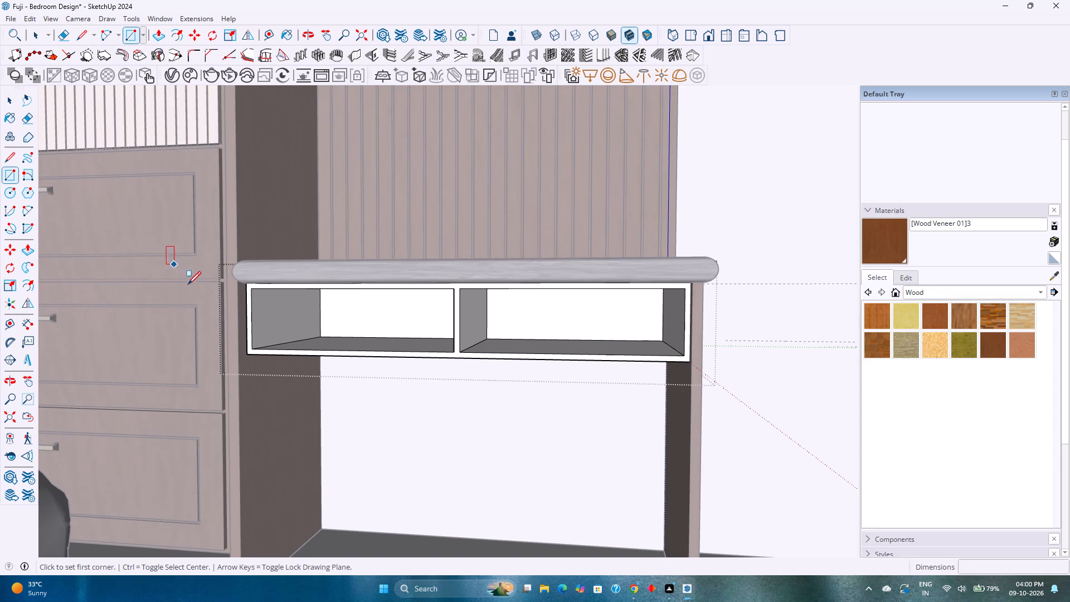
pyautogui.scroll(1, 226, 349)
pyautogui.scroll(5, 274, 302)
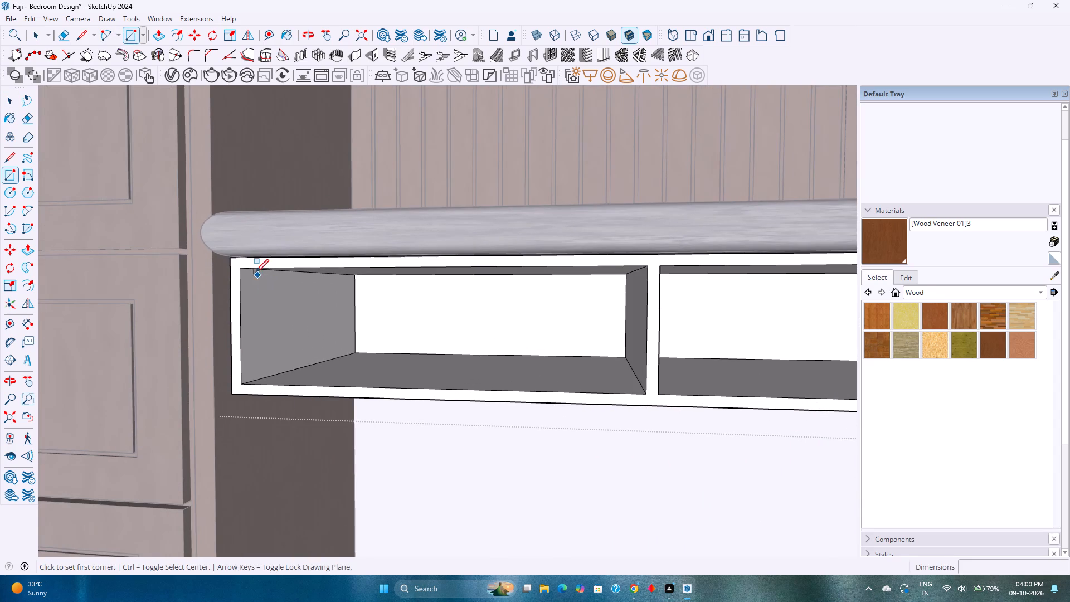
pyautogui.click(245, 269)
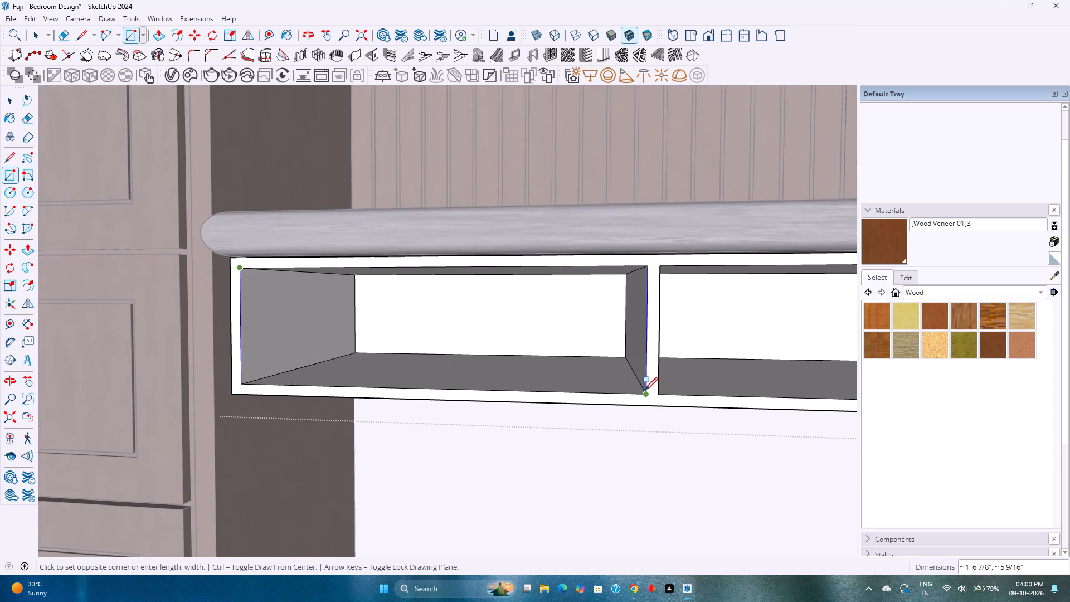
pyautogui.click(645, 390)
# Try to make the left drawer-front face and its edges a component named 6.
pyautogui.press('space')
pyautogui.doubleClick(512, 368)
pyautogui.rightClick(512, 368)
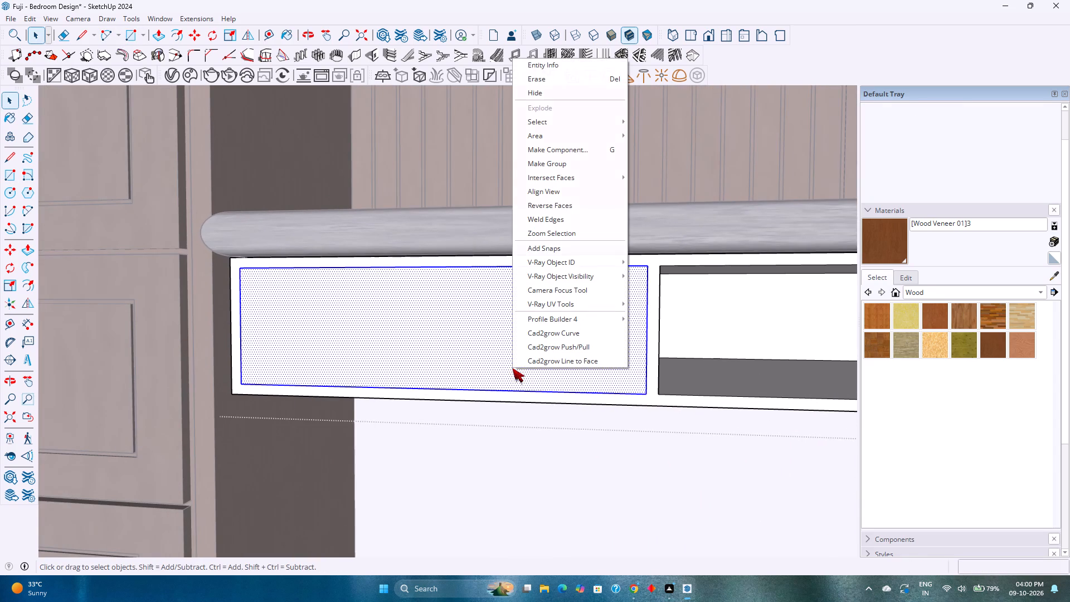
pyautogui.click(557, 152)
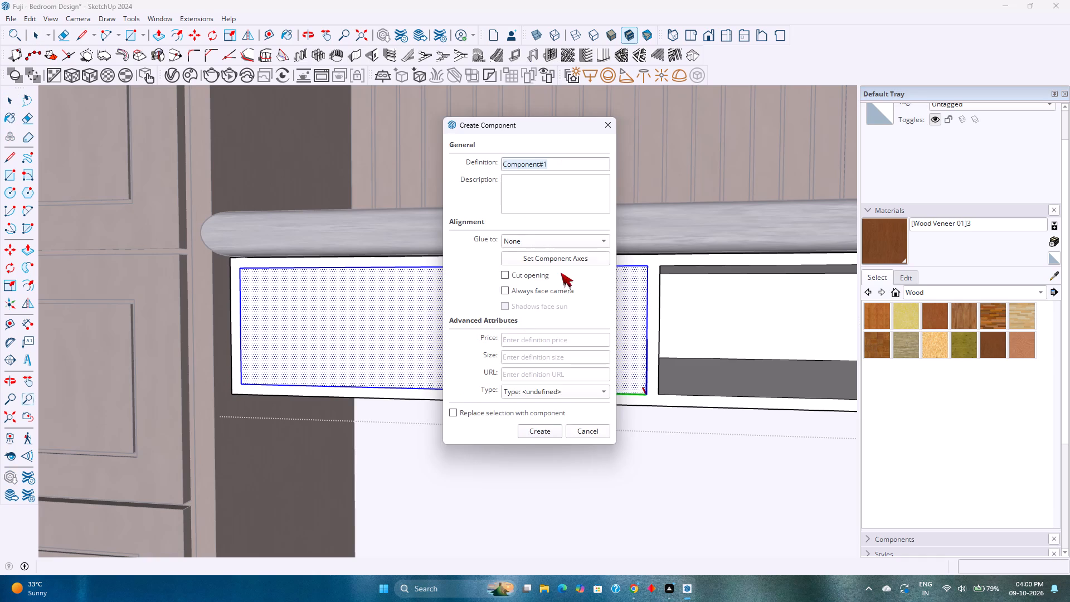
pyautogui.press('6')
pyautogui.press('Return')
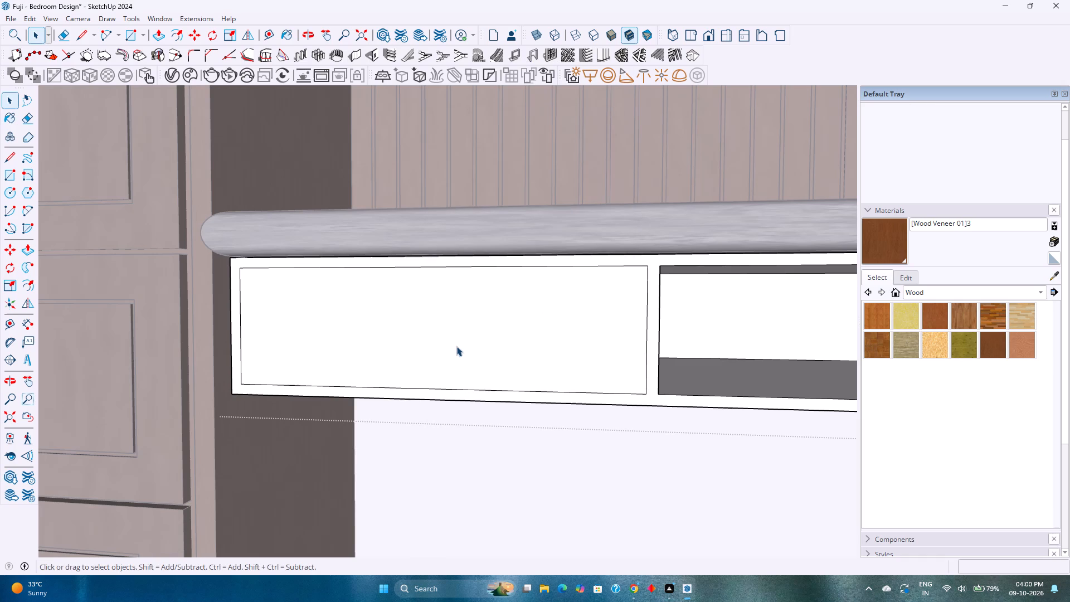
# Group the left drawer-front face together with its edges.
pyautogui.doubleClick(456, 344)
pyautogui.rightClick(456, 344)
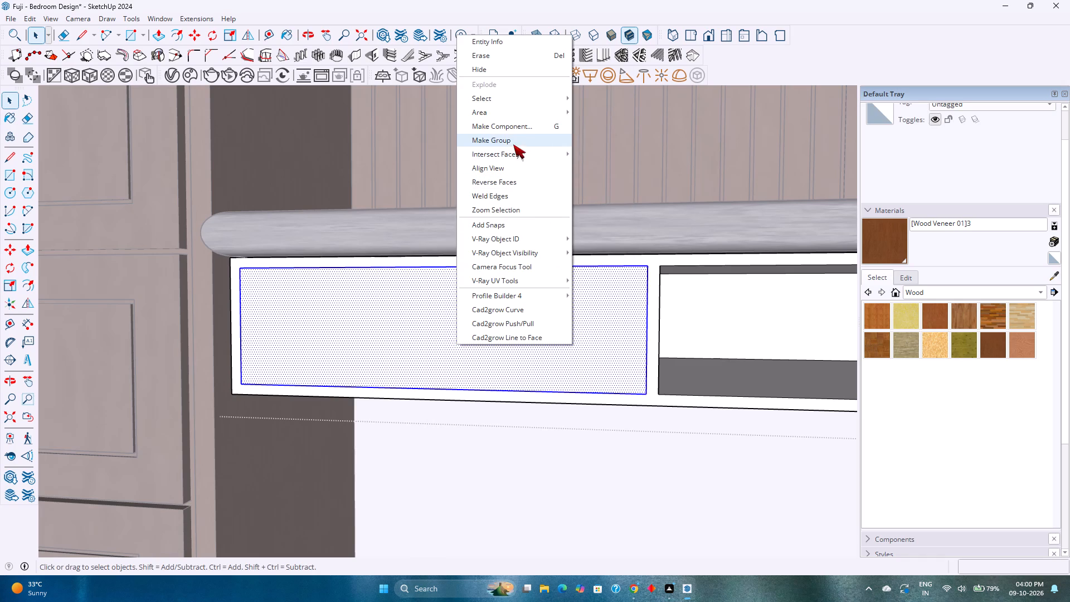
pyautogui.click(513, 144)
pyautogui.doubleClick(475, 312)
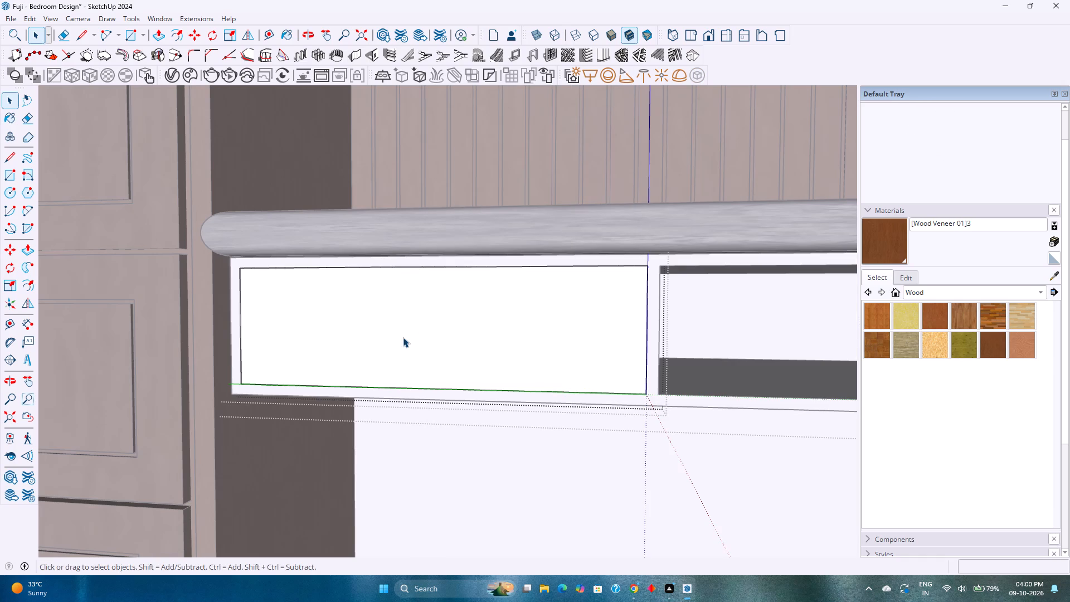
pyautogui.press('Escape')
# Convert the left drawer-front group into a component named 6, replacing the existing definition of that name.
pyautogui.click(408, 326)
pyautogui.rightClick(408, 326)
pyautogui.click(496, 134)
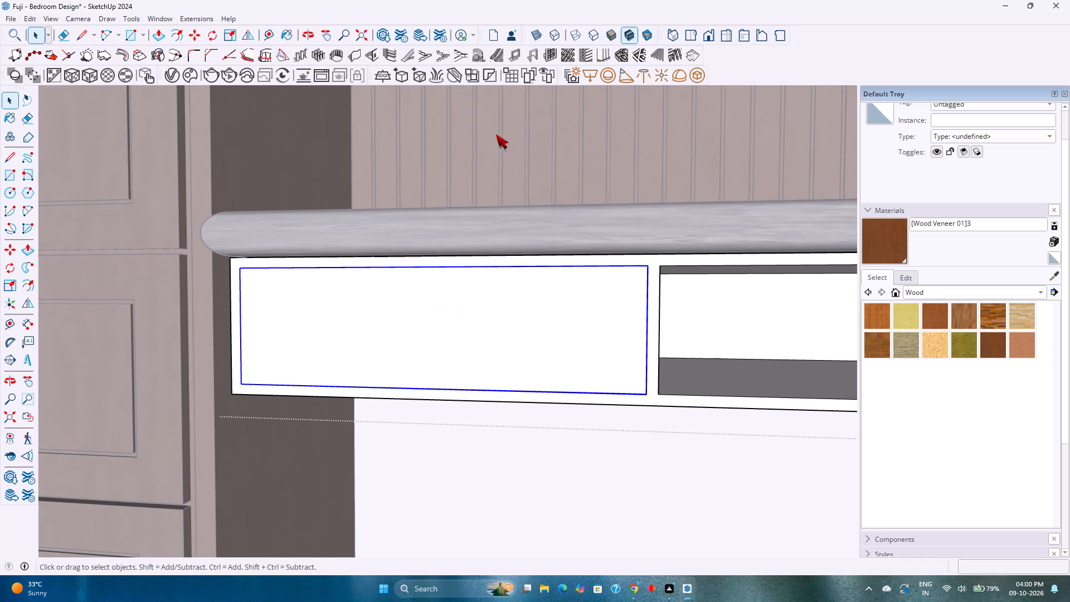
pyautogui.press('6')
pyautogui.press('Return')
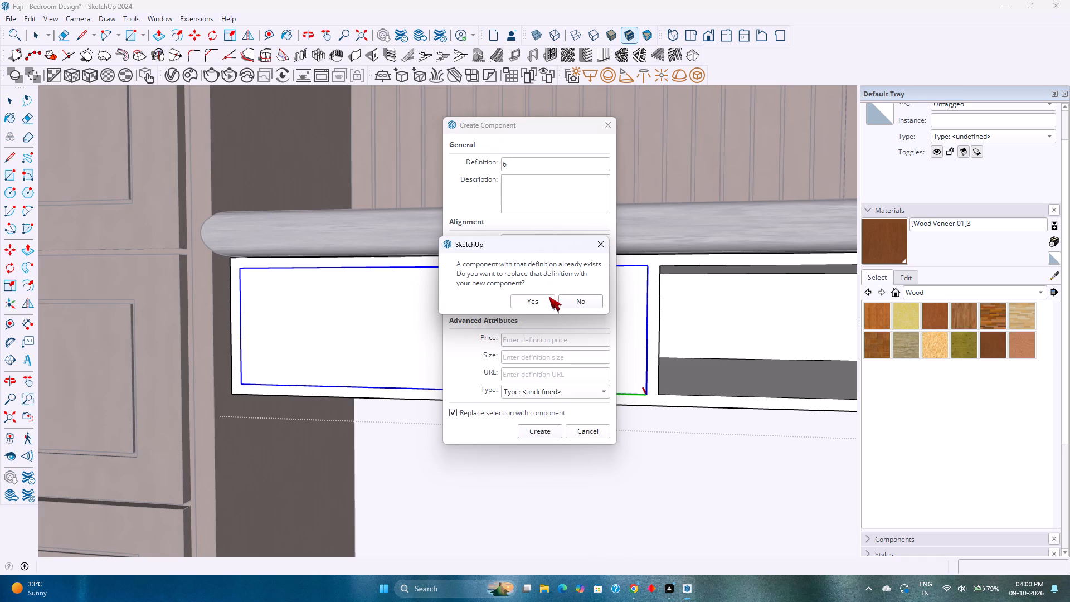
pyautogui.click(544, 299)
# Copy the drawer-front component about 1'7 3/8" across to cover the right compartment opening.
pyautogui.press('m')
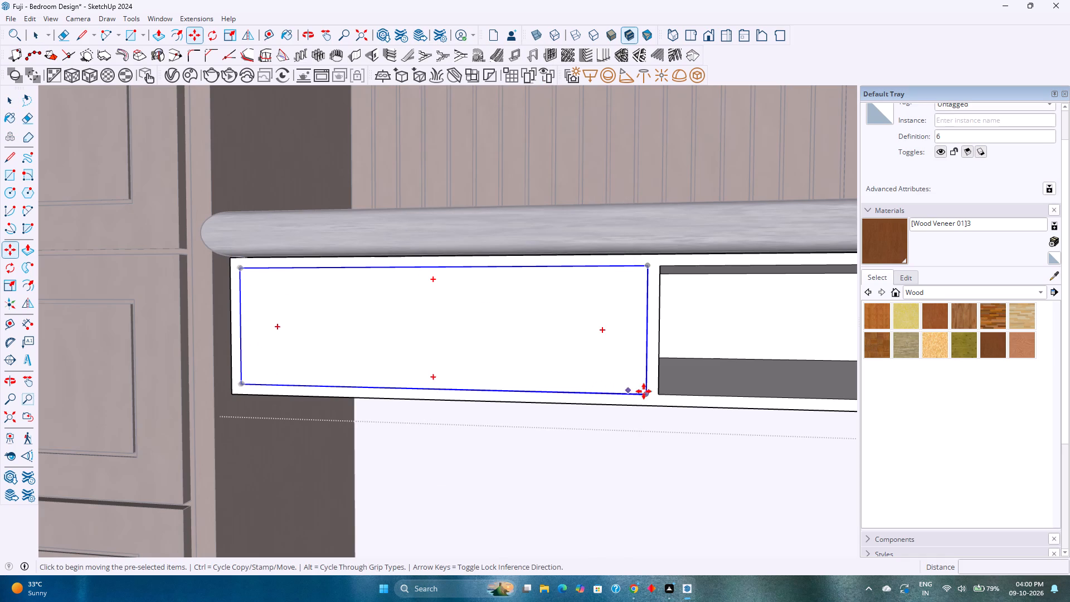
pyautogui.click(245, 385)
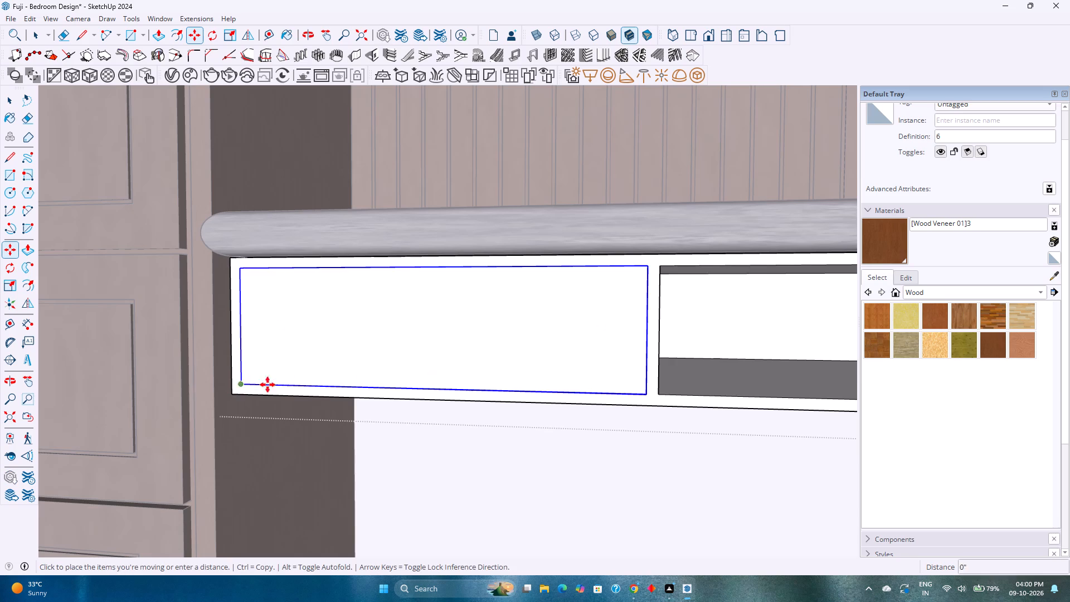
pyautogui.click(656, 394)
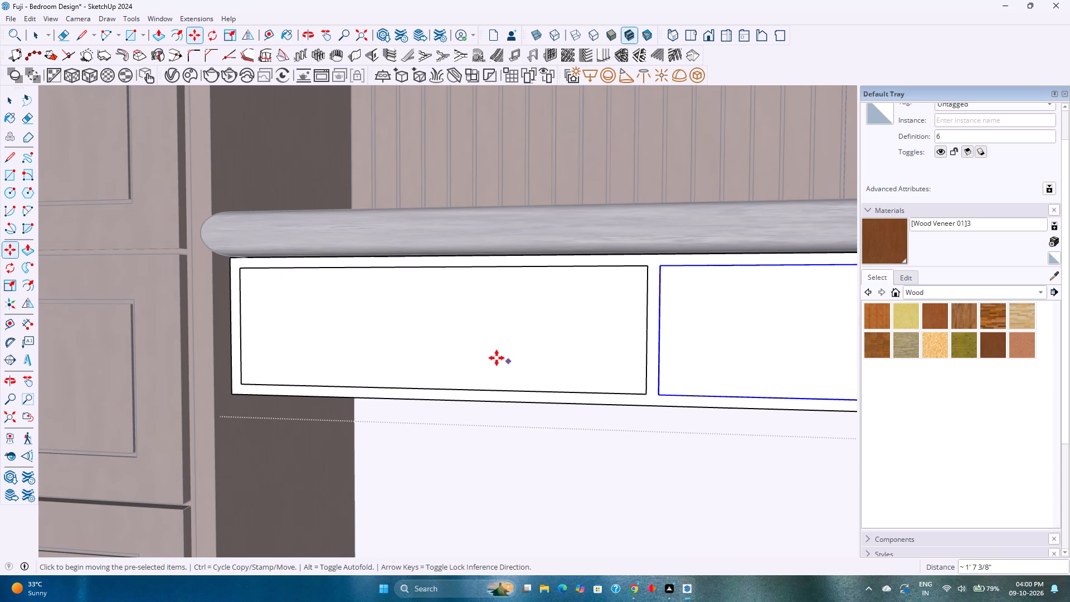
pyautogui.press('space')
# Edit the drawer-front component and pull its face outward 0.5" to give the fronts thickness.
pyautogui.scroll(-5, 499, 347)
pyautogui.keyDown('shift'); pyautogui.moveTo(515, 358); pyautogui.dragTo(303, 360, button='middle'); pyautogui.keyUp('shift')
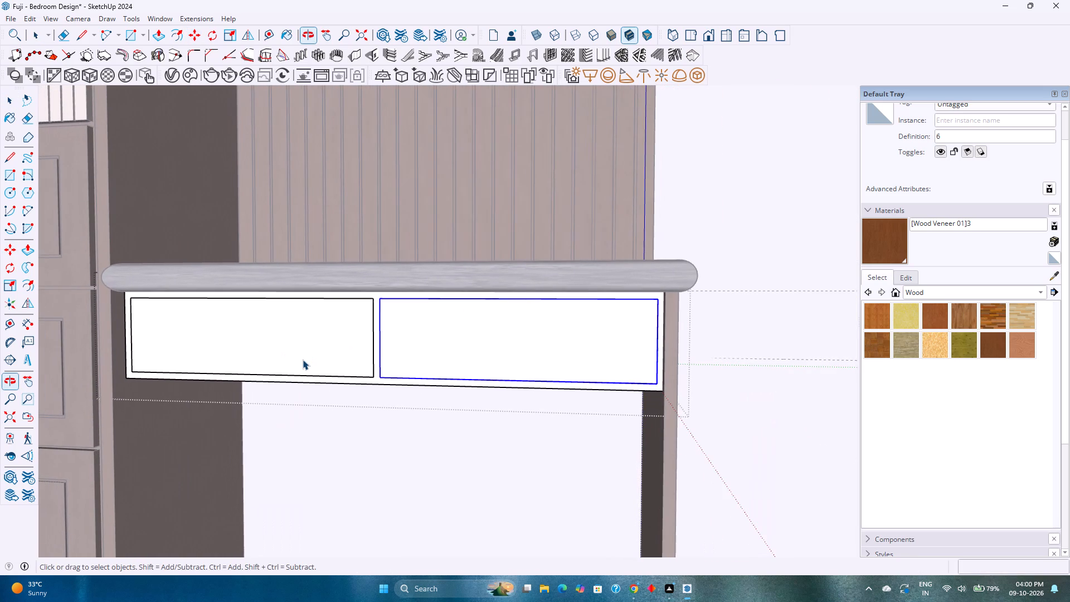
pyautogui.doubleClick(301, 355)
pyautogui.scroll(5, 301, 355)
pyautogui.keyDown('shift'); pyautogui.moveTo(301, 355); pyautogui.dragTo(356, 348, button='middle'); pyautogui.keyUp('shift')
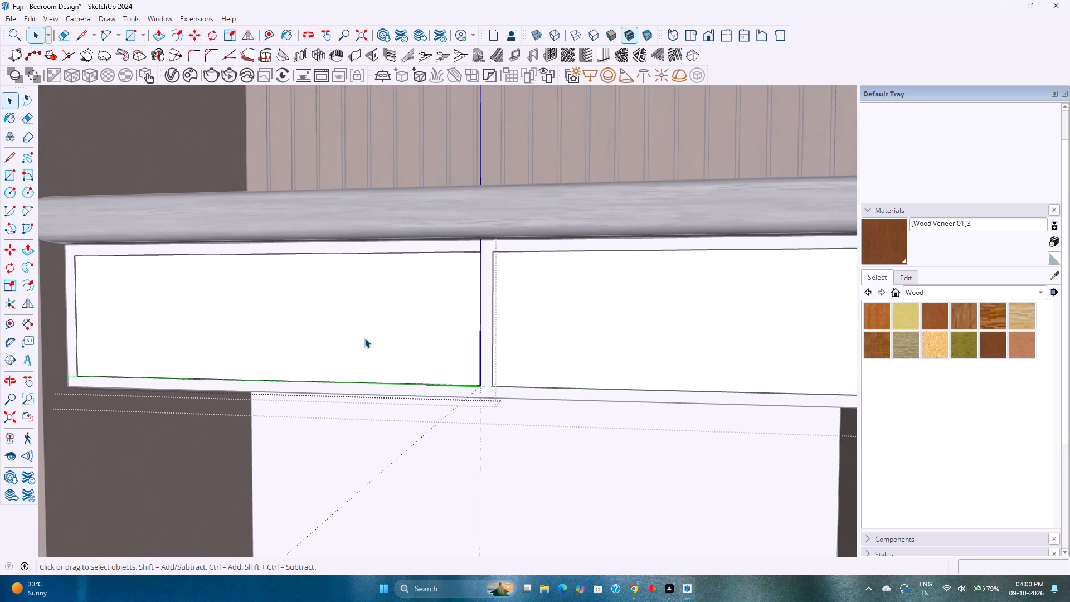
pyautogui.press('p')
pyautogui.click(364, 337)
pyautogui.moveTo(352, 346); pyautogui.dragTo(252, 387, button='middle')
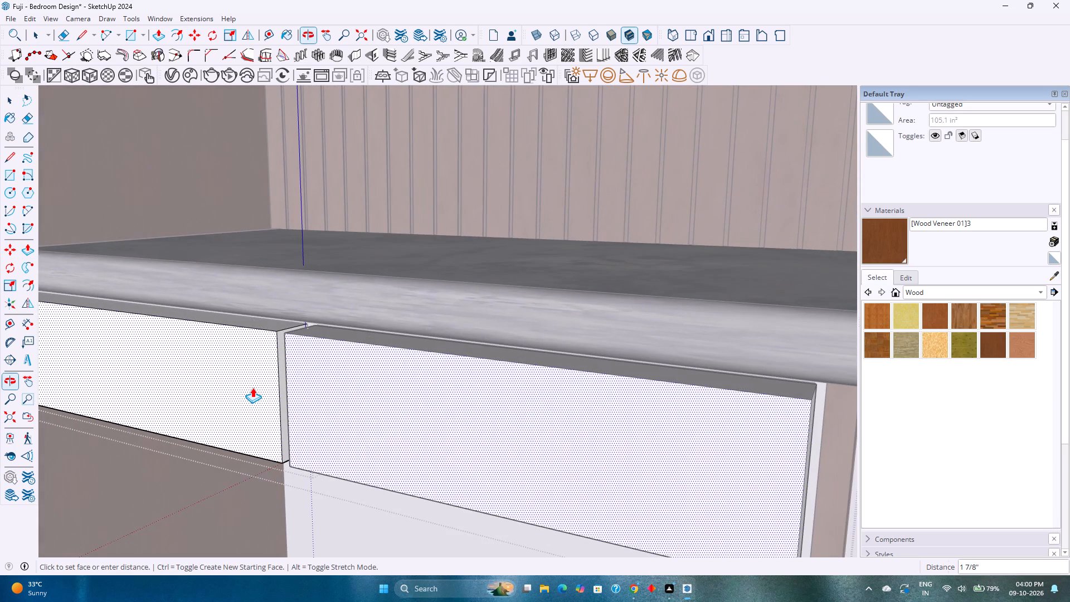
pyautogui.press('0')
pyautogui.press('.')
pyautogui.press('5')
pyautogui.press('Return')
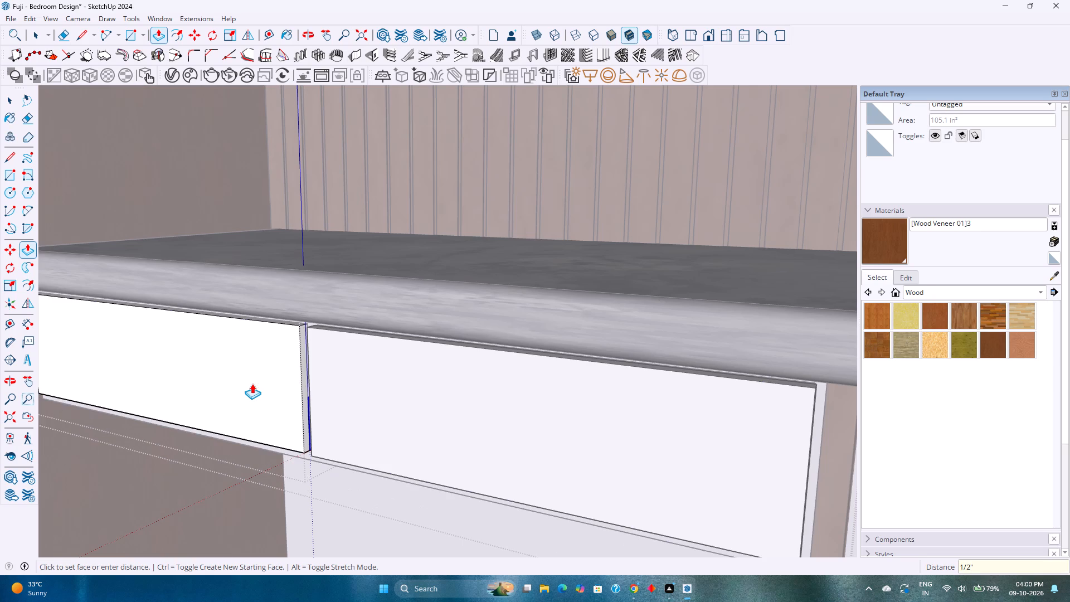
# Pull the drawer front's right side face outward 0.2" so it overlaps the central divider.
pyautogui.moveTo(291, 381); pyautogui.dragTo(369, 338, button='middle')
pyautogui.scroll(-8, 299, 387)
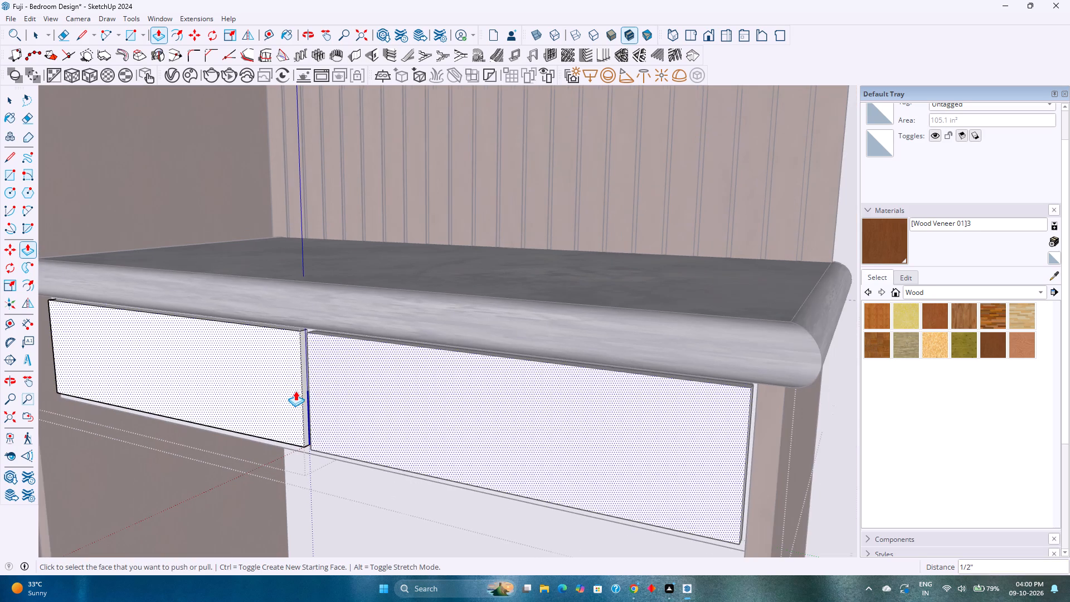
pyautogui.scroll(9, 289, 404)
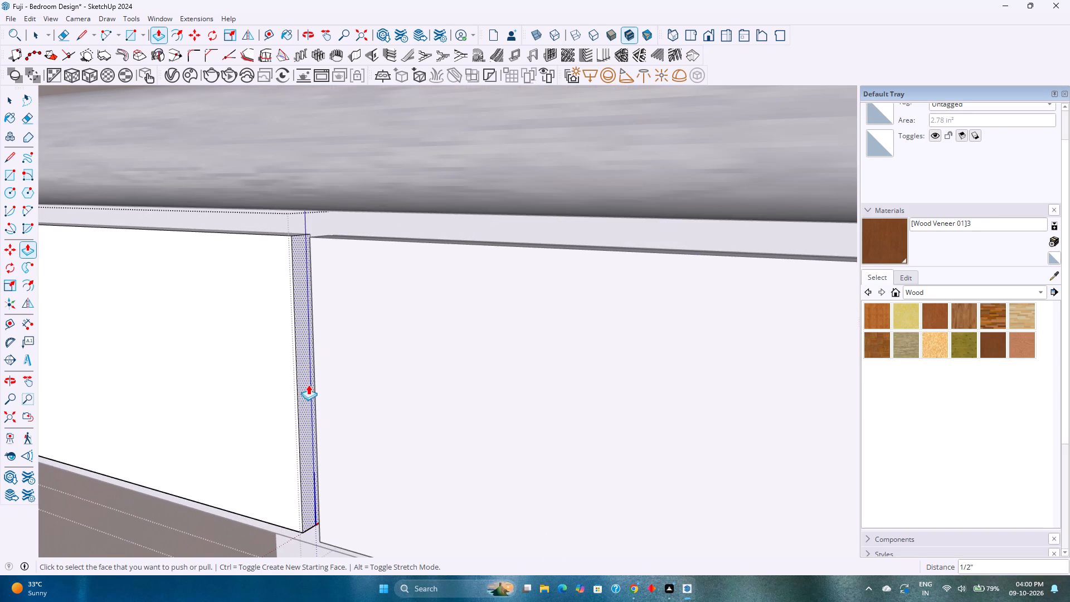
pyautogui.scroll(6, 278, 300)
pyautogui.click(309, 274)
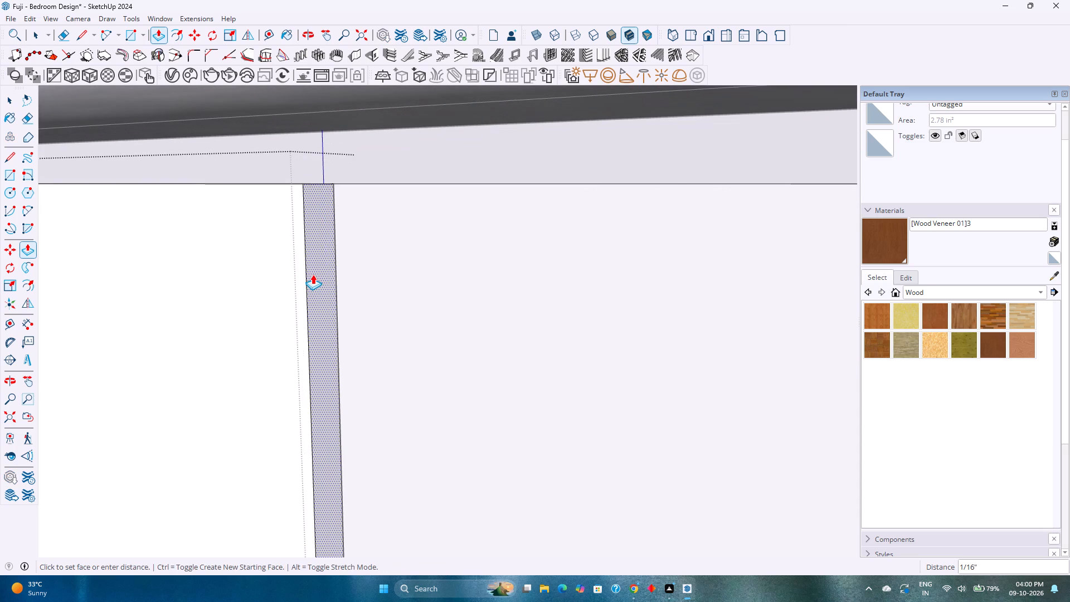
pyautogui.write('0.')
pyautogui.press('2')
pyautogui.press('Return')
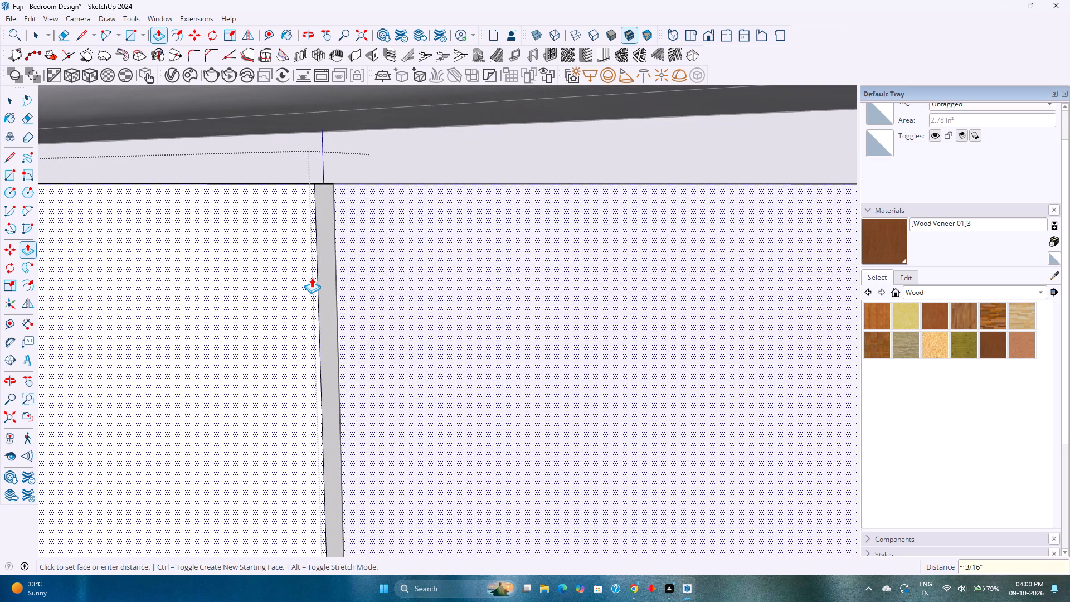
# Extend the drawer front's top, left and bottom edge faces outward by the same 0.2" over the borders.
pyautogui.moveTo(311, 279); pyautogui.dragTo(643, 319, button='middle')
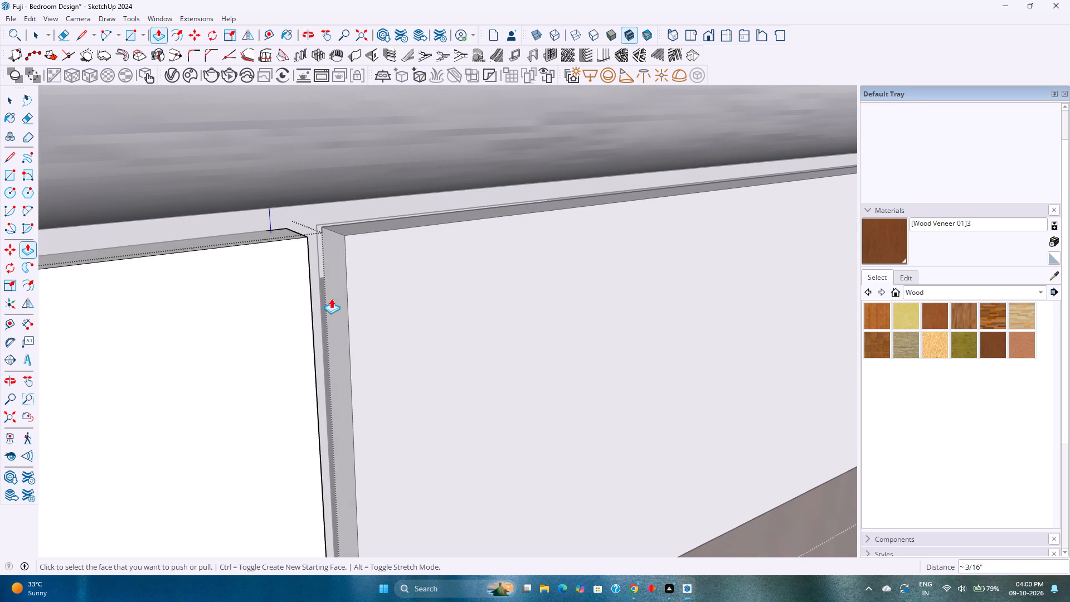
pyautogui.doubleClick(242, 237)
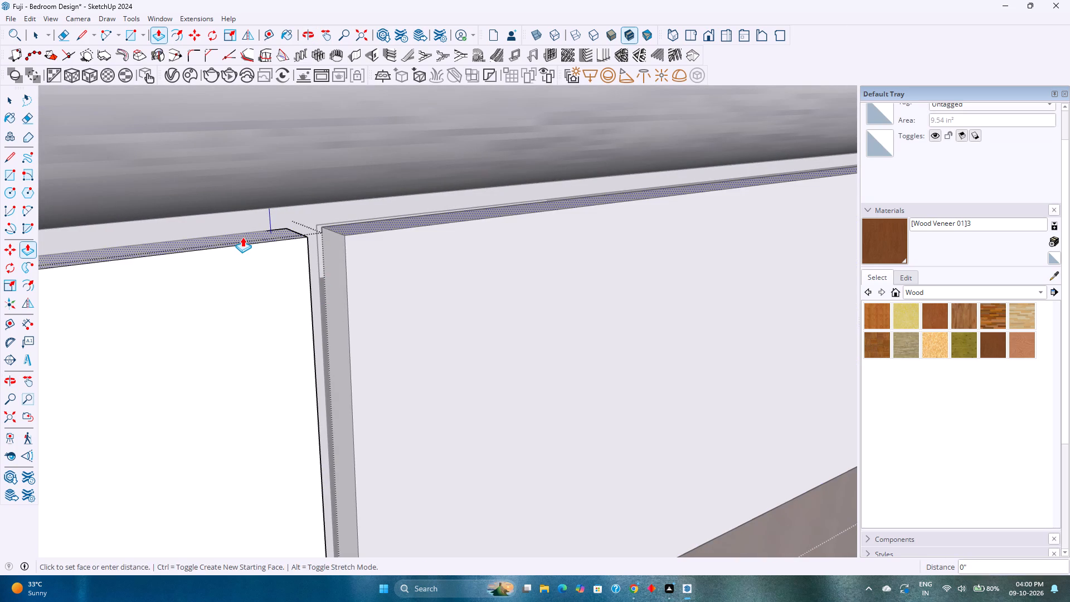
pyautogui.scroll(-4, 313, 294)
pyautogui.keyDown('shift'); pyautogui.moveTo(325, 366); pyautogui.dragTo(552, 227, button='middle'); pyautogui.keyUp('shift')
pyautogui.scroll(-7, 559, 226)
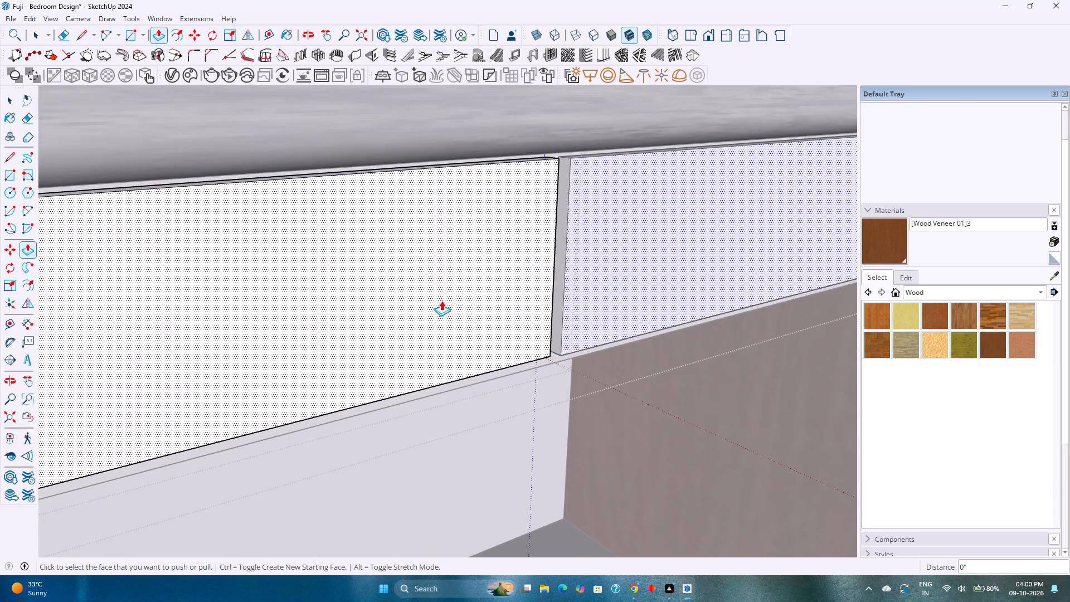
pyautogui.keyDown('shift'); pyautogui.moveTo(435, 302); pyautogui.dragTo(746, 247, button='middle'); pyautogui.keyUp('shift')
pyautogui.scroll(-1, 503, 307)
pyautogui.scroll(7, 153, 276)
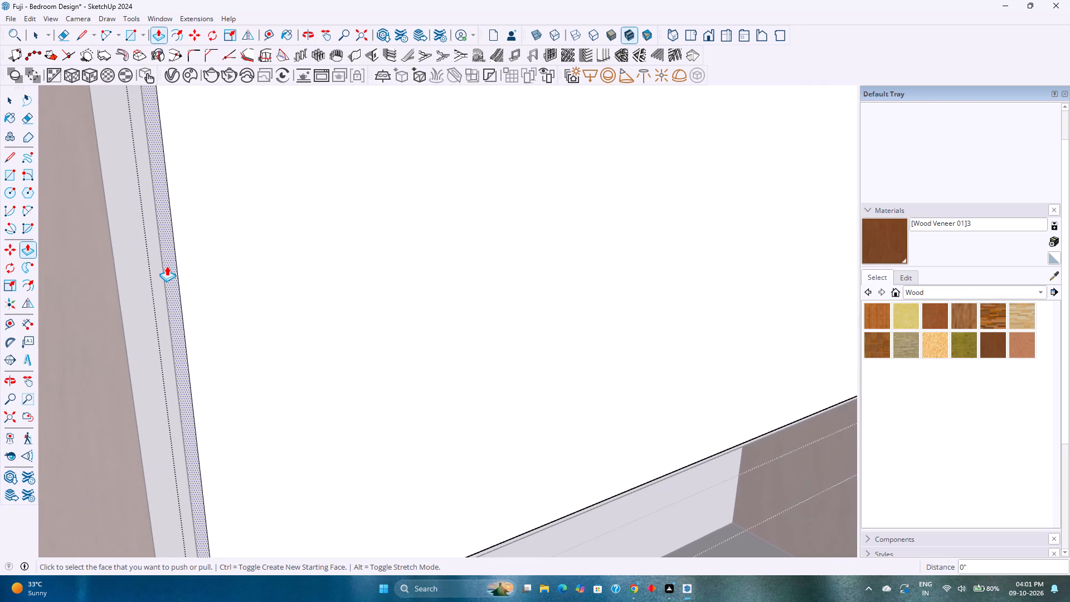
pyautogui.doubleClick(167, 266)
pyautogui.scroll(-7, 277, 308)
pyautogui.moveTo(344, 342); pyautogui.dragTo(203, 280, button='middle')
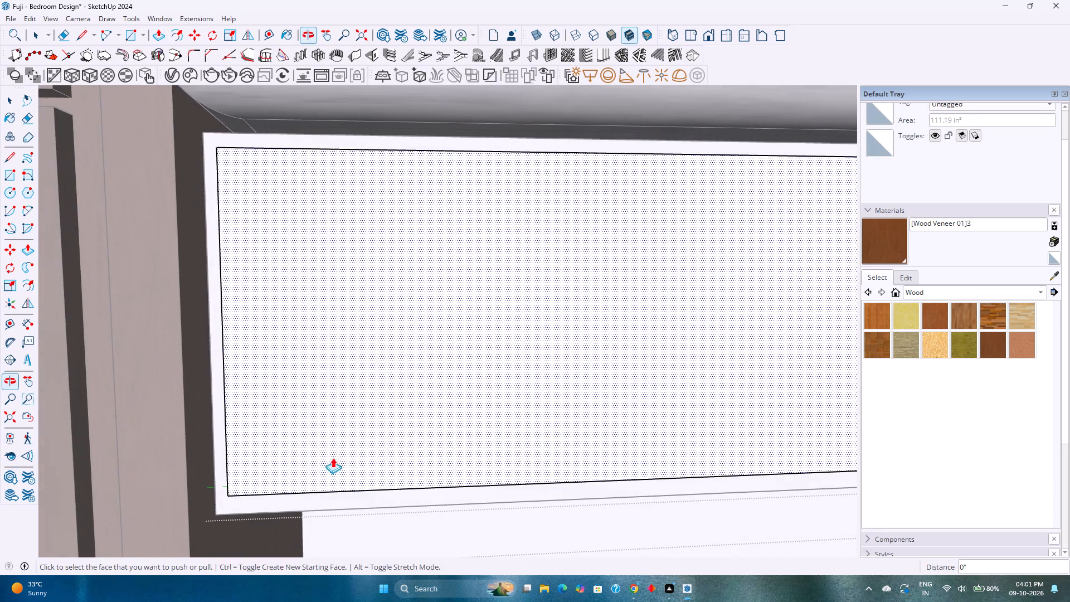
pyautogui.moveTo(344, 483); pyautogui.dragTo(318, 366, button='middle')
pyautogui.moveTo(327, 485); pyautogui.dragTo(317, 427, button='middle')
pyautogui.scroll(4, 318, 506)
pyautogui.doubleClick(318, 493)
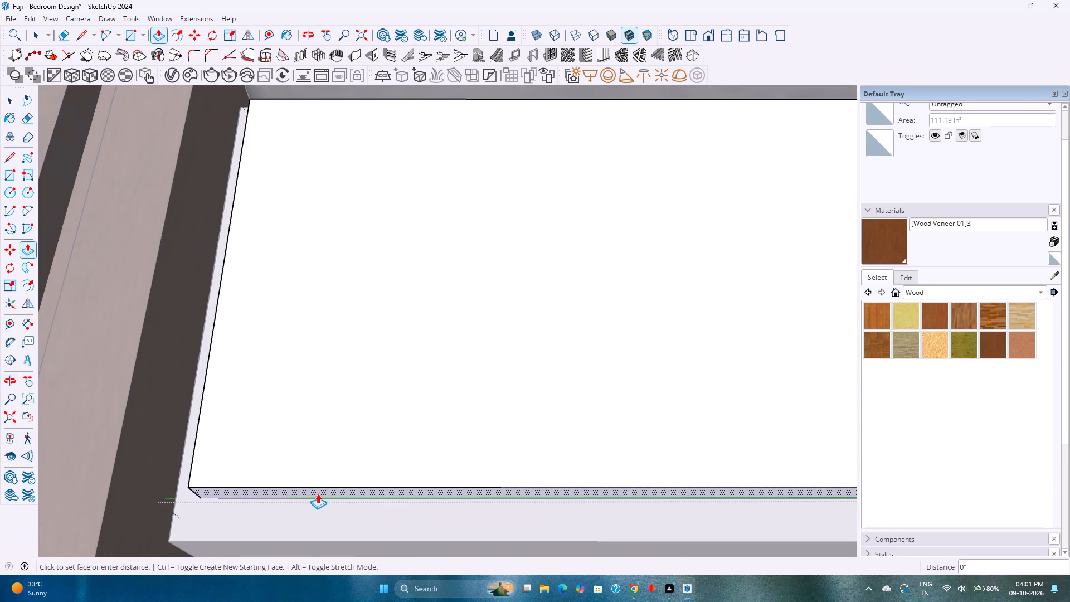
pyautogui.press('space')
# Load the straight metal bar handle by Hallo Huis from 3D Warehouse and place it on the stone desktop within the drawer-front component.
pyautogui.scroll(-15, 318, 489)
pyautogui.keyDown('shift'); pyautogui.moveTo(366, 467); pyautogui.dragTo(234, 446, button='middle'); pyautogui.keyUp('shift')
pyautogui.scroll(-4, 234, 446)
pyautogui.moveTo(247, 443); pyautogui.dragTo(230, 517, button='middle')
pyautogui.moveTo(290, 492); pyautogui.dragTo(308, 545, button='middle')
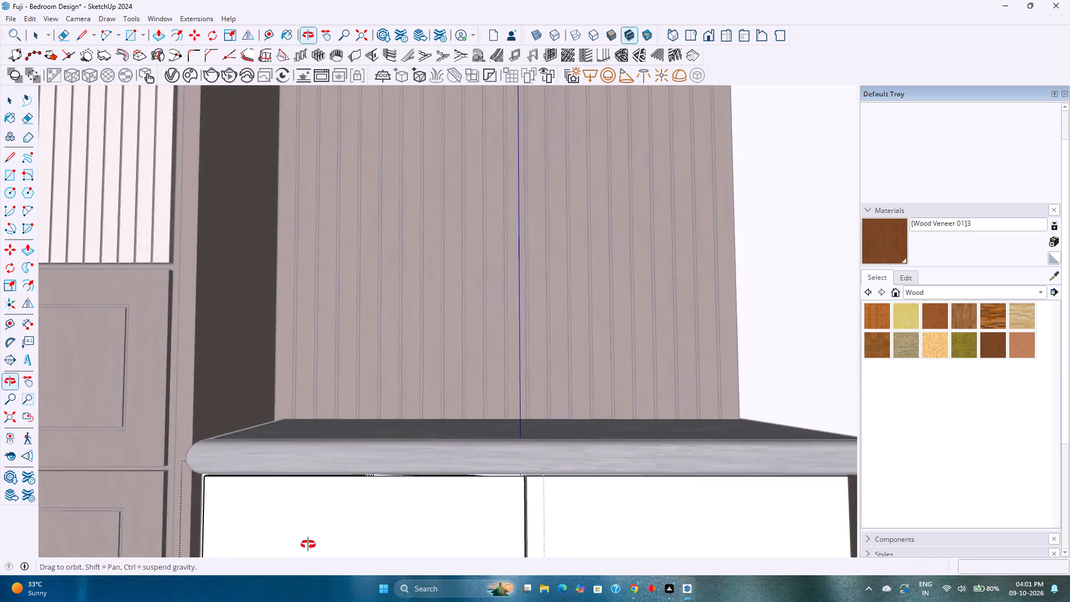
pyautogui.moveTo(308, 545); pyautogui.dragTo(311, 530, button='middle')
pyautogui.keyDown('shift'); pyautogui.moveTo(340, 504); pyautogui.dragTo(316, 389, button='middle'); pyautogui.keyUp('shift')
pyautogui.moveTo(339, 391); pyautogui.dragTo(356, 429, button='middle')
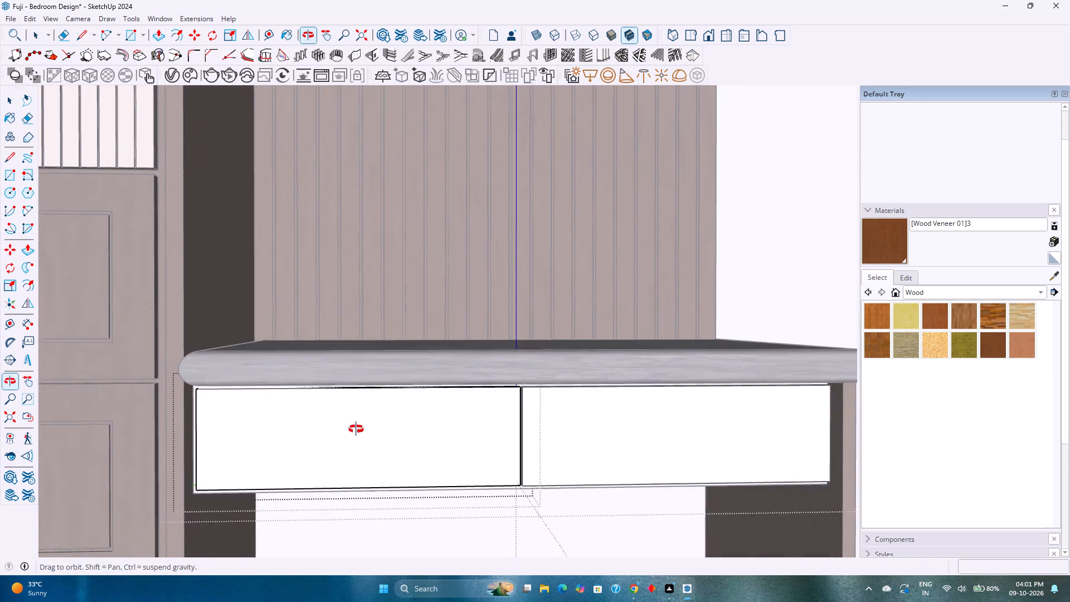
pyautogui.moveTo(356, 429); pyautogui.dragTo(360, 439, button='middle')
pyautogui.click(164, 22)
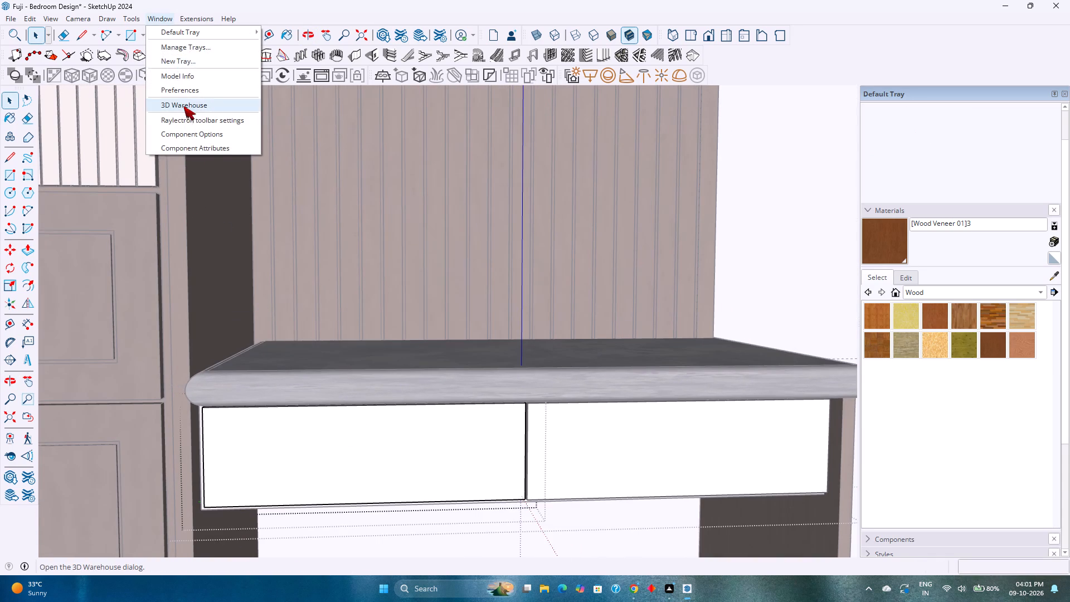
pyautogui.click(184, 107)
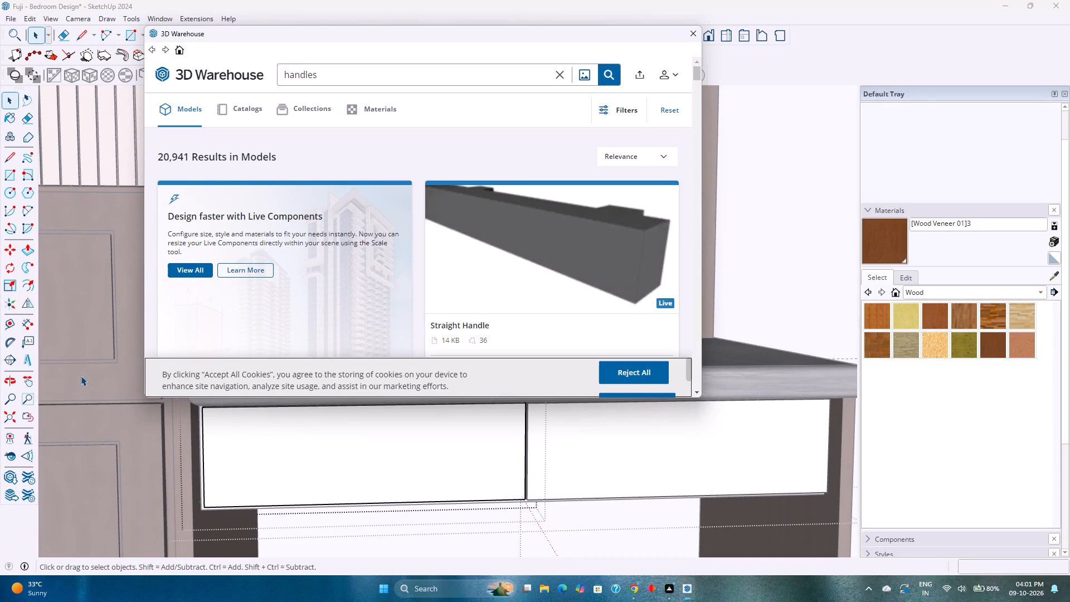
pyautogui.scroll(-5, 411, 215)
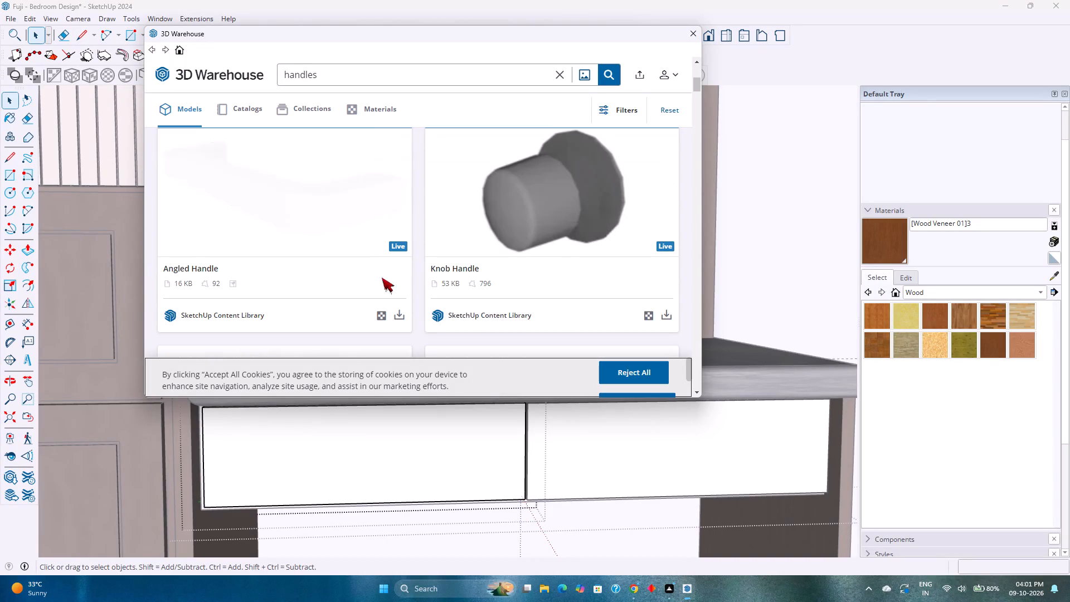
pyautogui.scroll(-6, 352, 244)
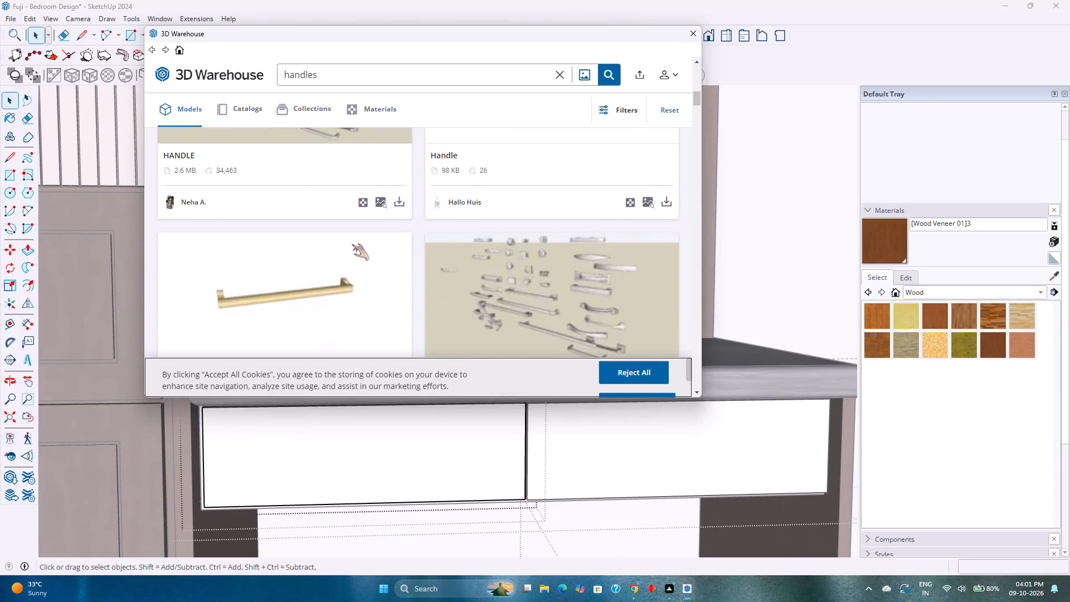
pyautogui.scroll(2, 352, 244)
pyautogui.click(668, 307)
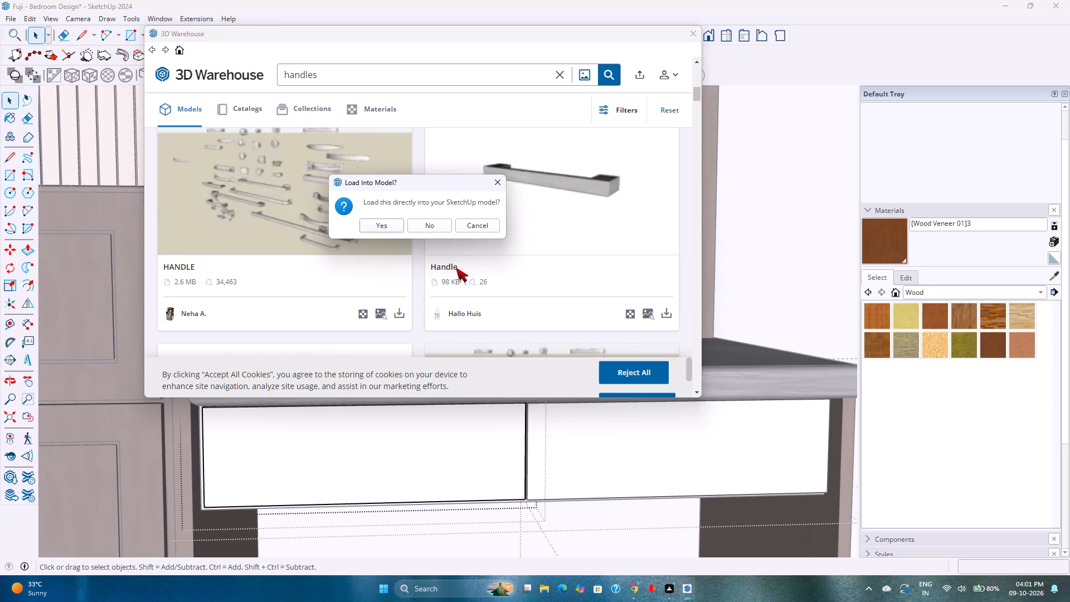
pyautogui.click(382, 225)
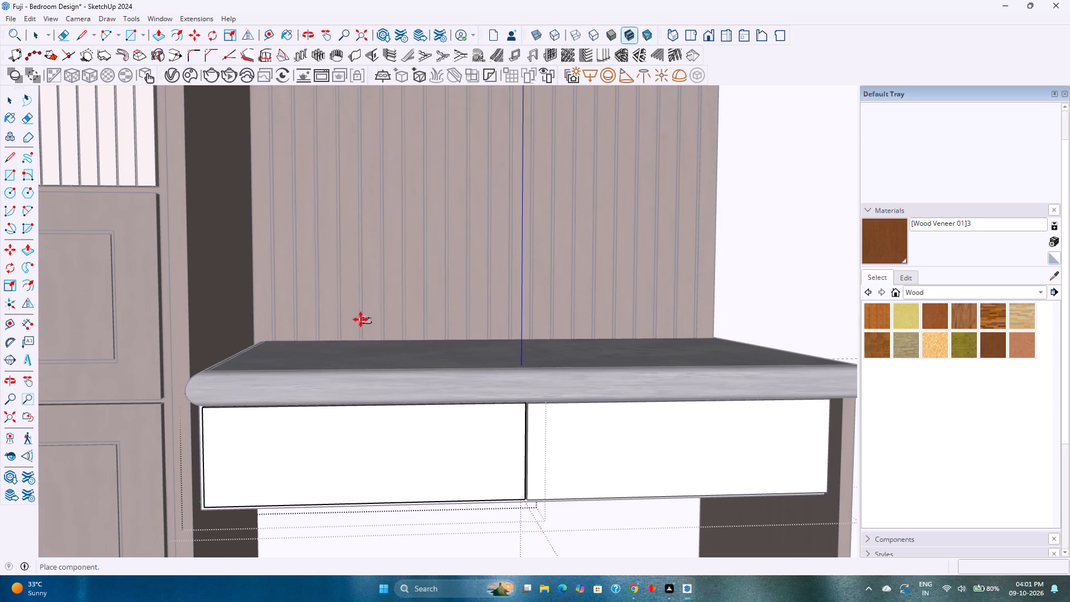
pyautogui.moveTo(324, 357); pyautogui.dragTo(262, 422, button='middle')
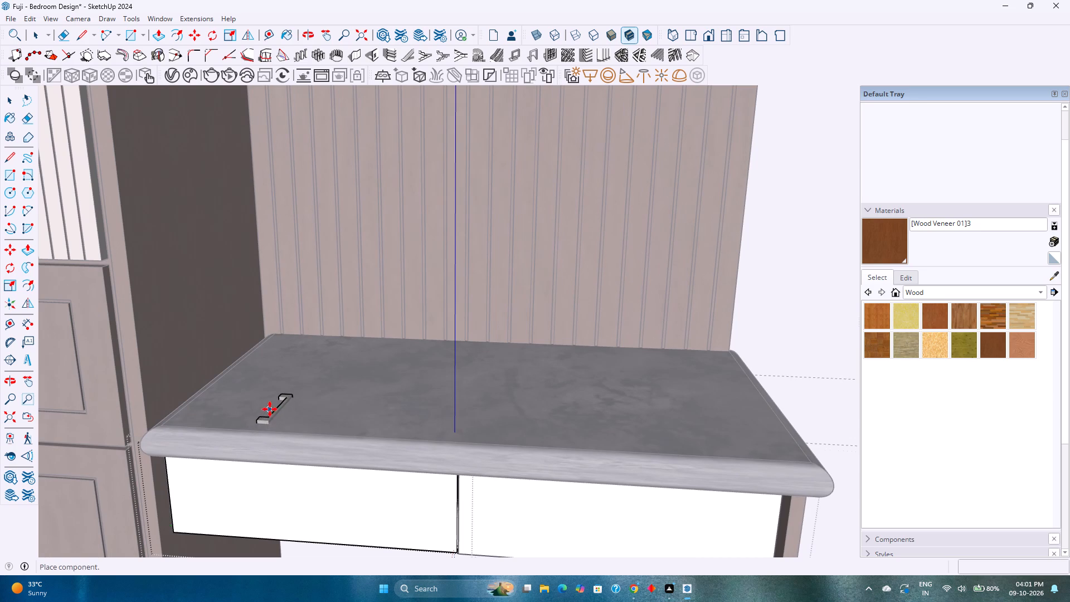
pyautogui.click(267, 400)
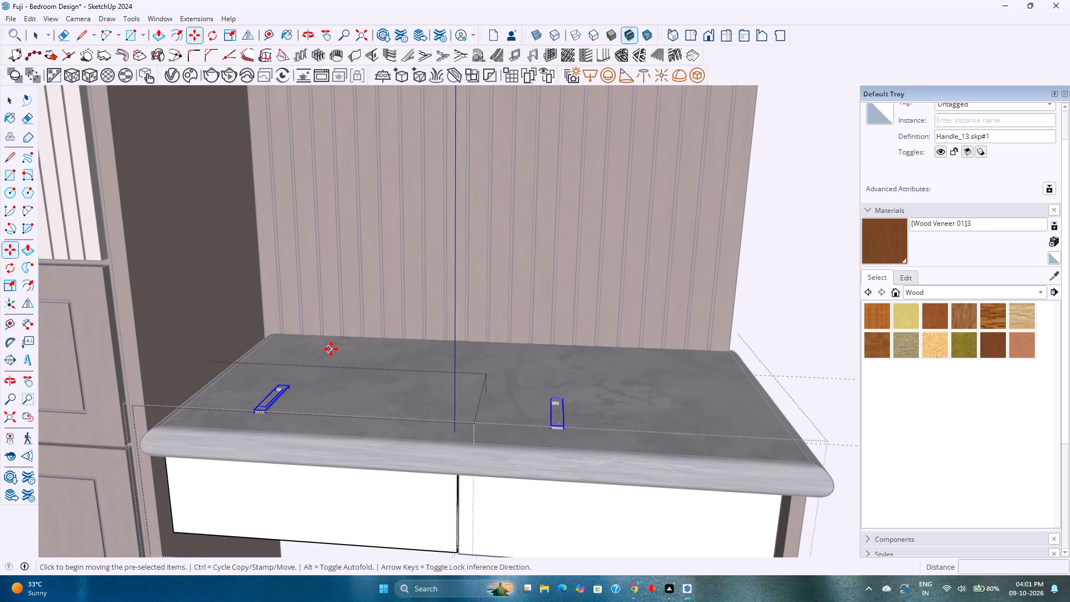
# Rotate the handle about the vertical axis so its length runs parallel to the desktop's front edge.
pyautogui.click(214, 35)
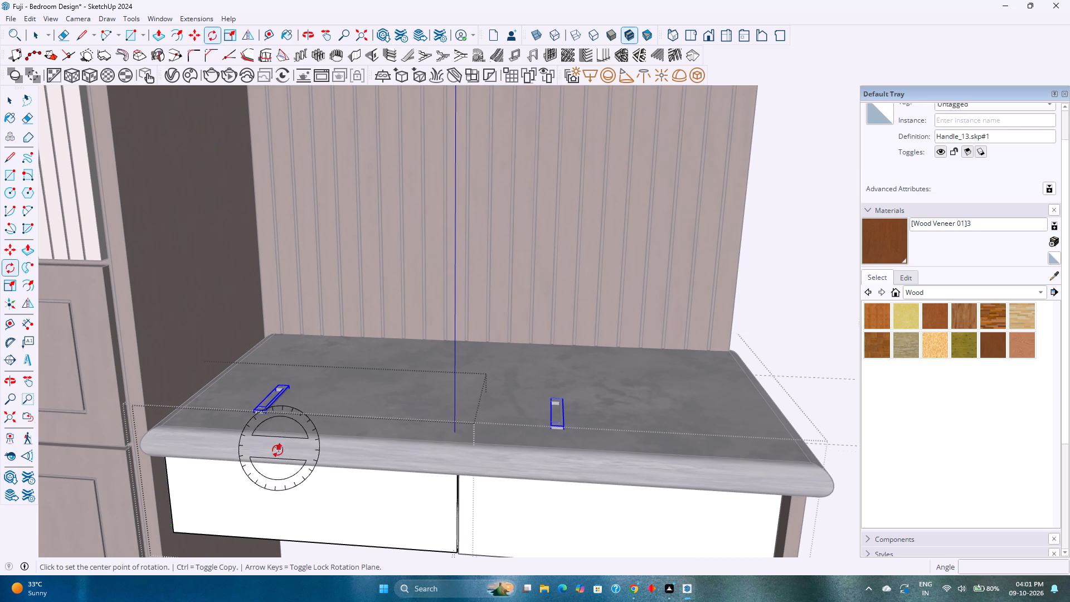
pyautogui.press('Up')
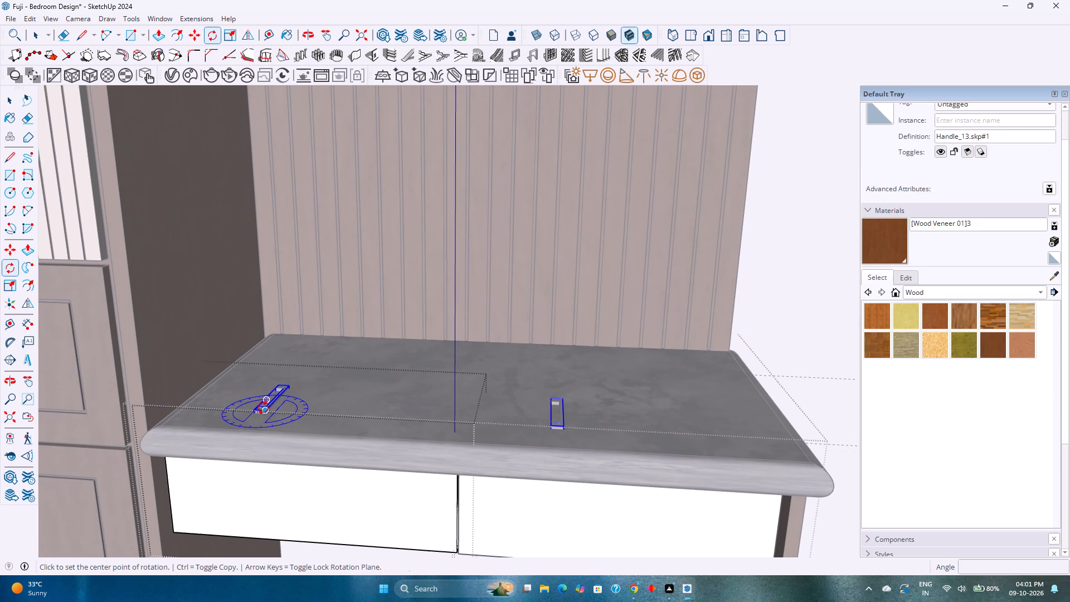
pyautogui.scroll(9, 261, 411)
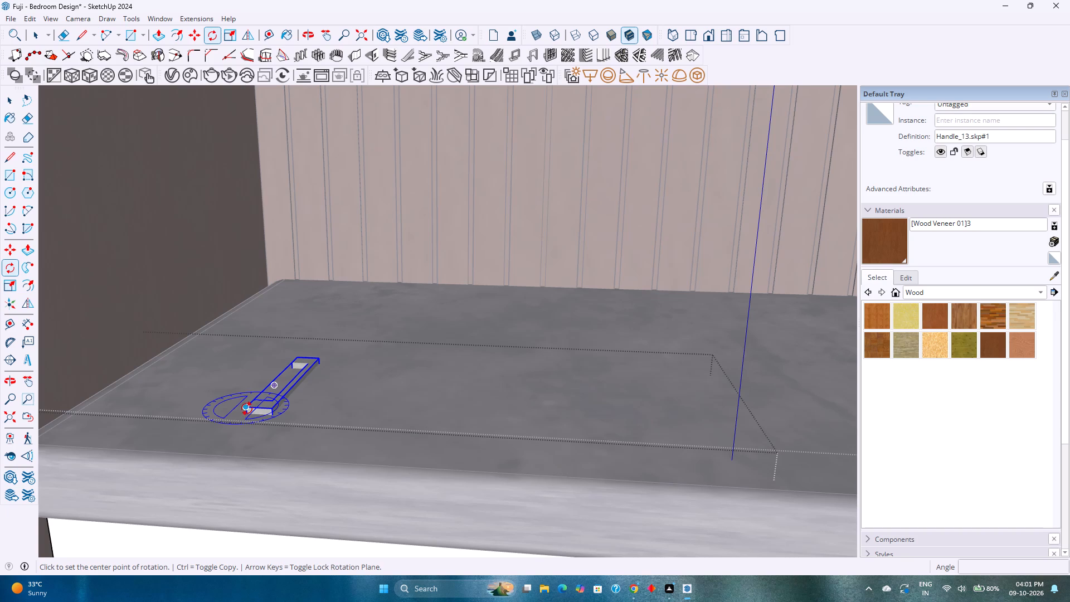
pyautogui.click(247, 409)
pyautogui.click(294, 355)
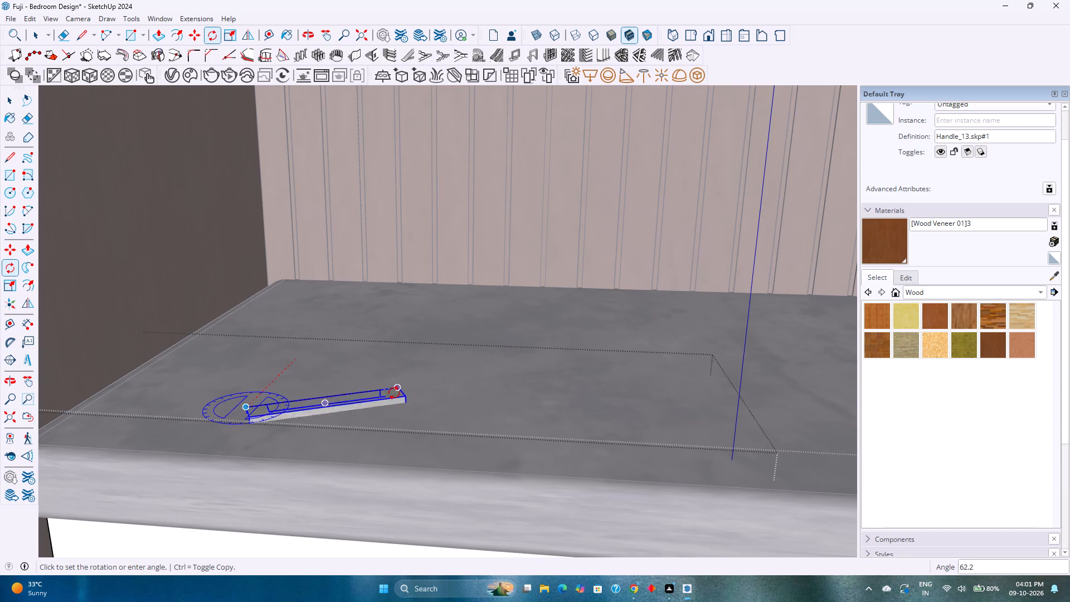
pyautogui.click(434, 418)
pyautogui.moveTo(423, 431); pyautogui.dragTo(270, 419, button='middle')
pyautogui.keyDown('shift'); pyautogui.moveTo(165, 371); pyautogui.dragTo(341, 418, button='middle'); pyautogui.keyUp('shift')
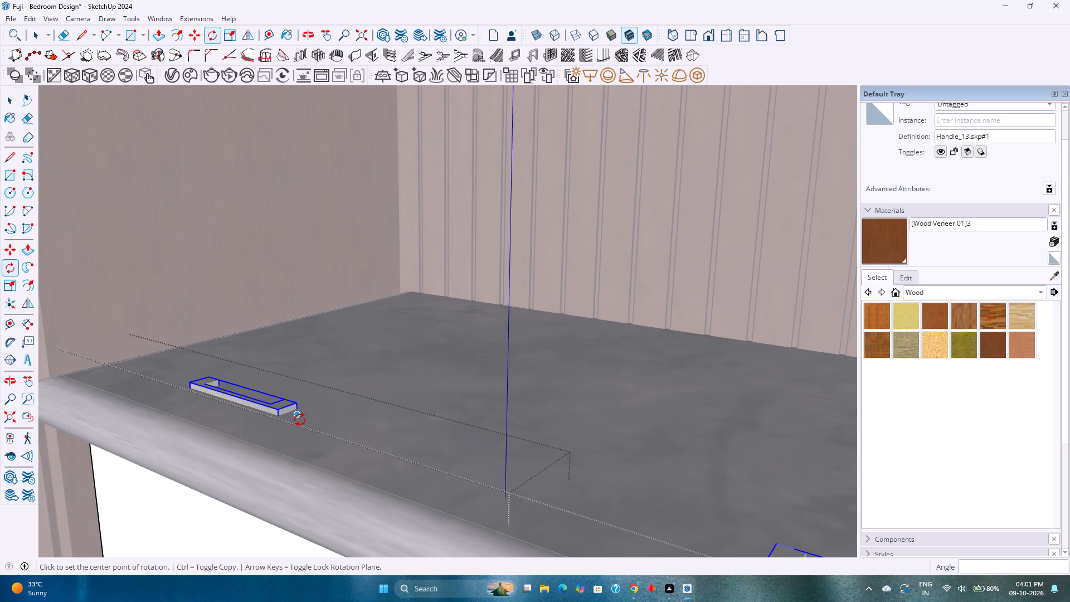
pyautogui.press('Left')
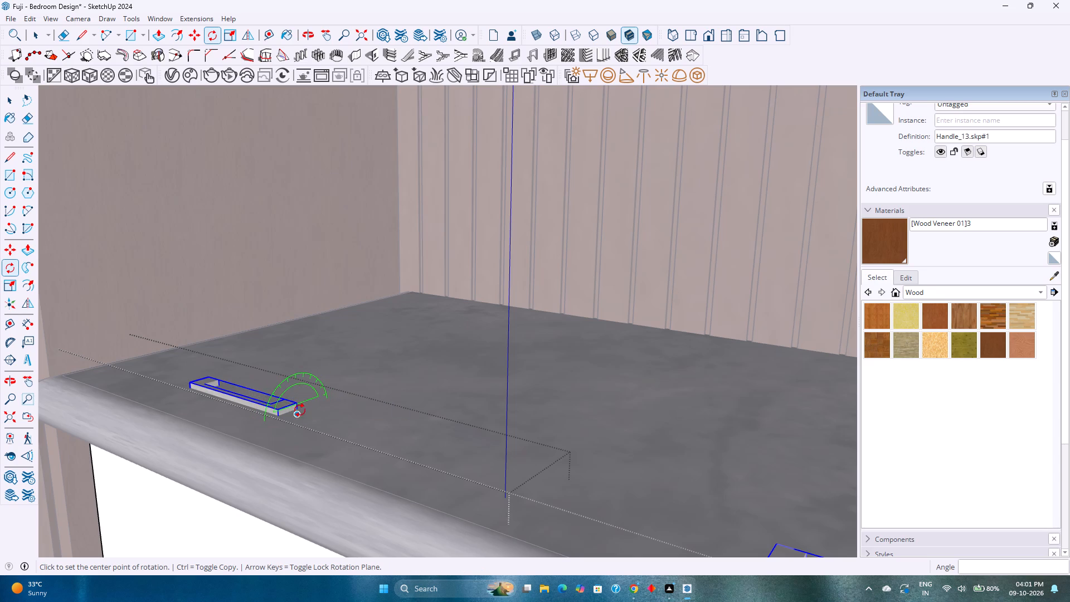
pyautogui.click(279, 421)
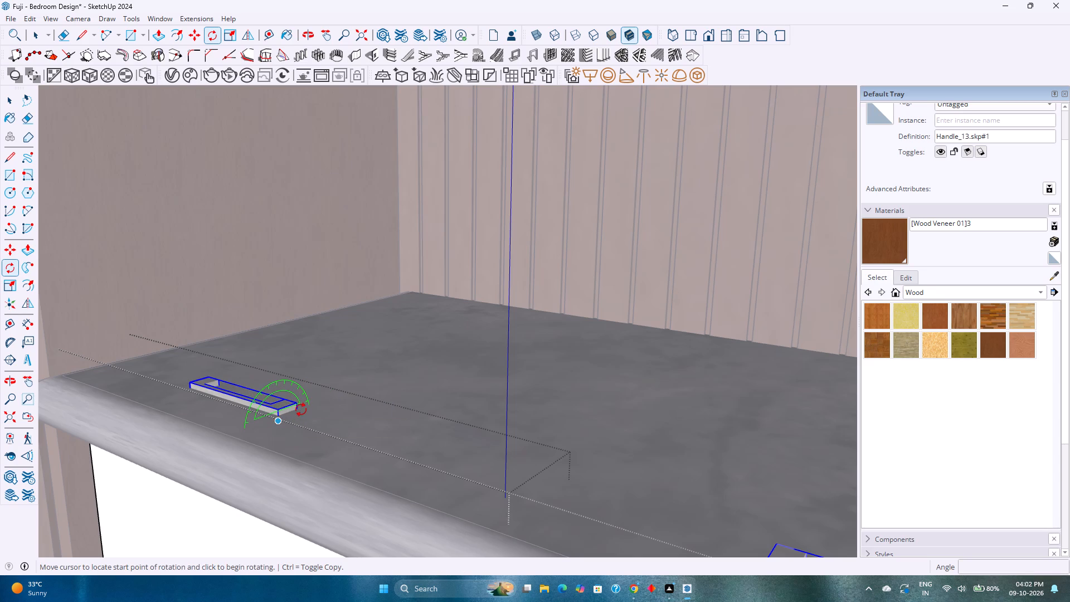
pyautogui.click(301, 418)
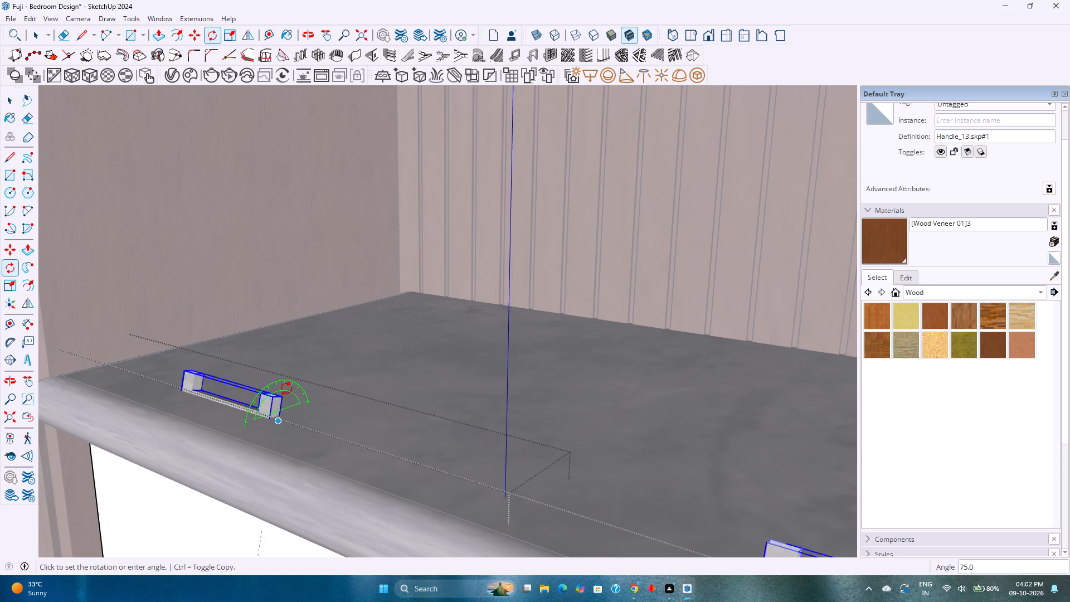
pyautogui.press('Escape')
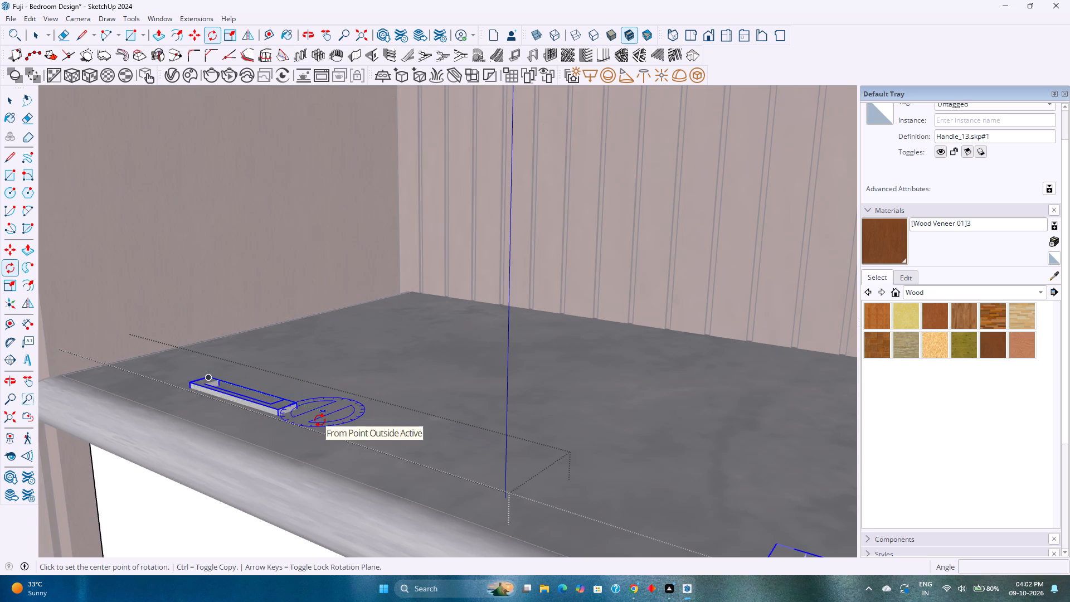
# Move the handle from the desktop down onto the face of the left drawer front.
pyautogui.press('m')
pyautogui.click(299, 405)
pyautogui.scroll(-4, 290, 453)
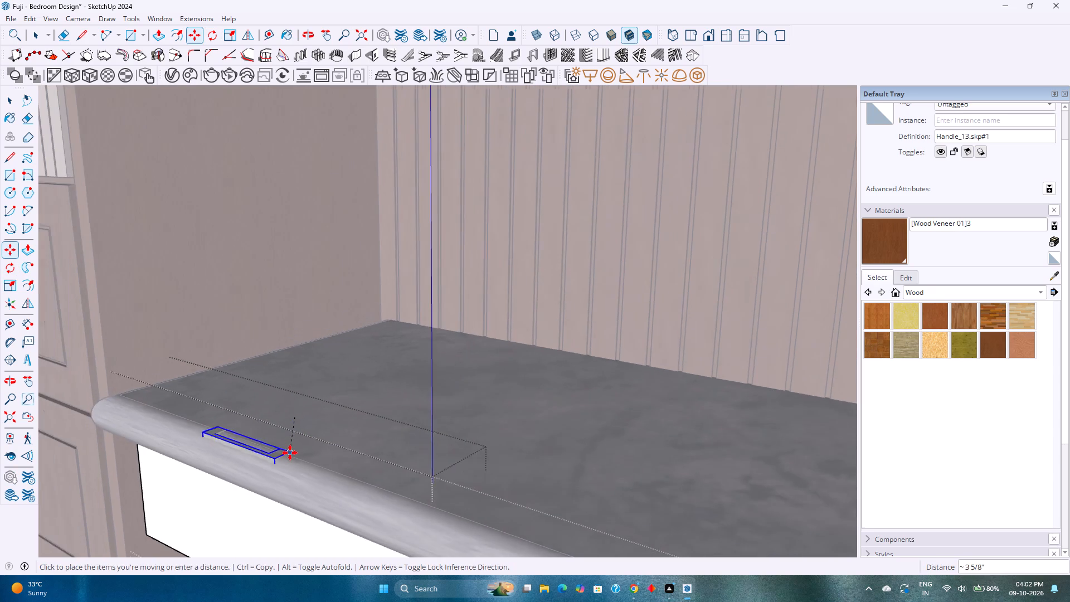
pyautogui.scroll(-3, 290, 451)
pyautogui.keyDown('shift'); pyautogui.moveTo(290, 451); pyautogui.dragTo(347, 341, button='middle'); pyautogui.keyUp('shift')
pyautogui.keyDown('shift'); pyautogui.middleClick(347, 341); pyautogui.keyUp('shift')
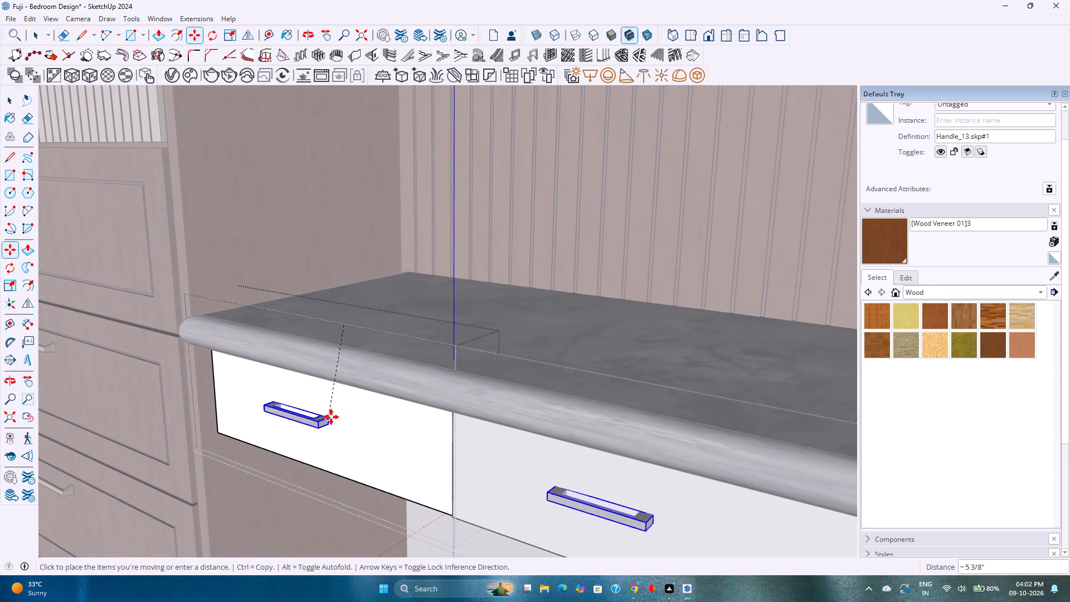
pyautogui.click(337, 419)
# Slide the handle along the green axis across the drawer front, toward the central divider.
pyautogui.moveTo(296, 436); pyautogui.dragTo(541, 382, button='middle')
pyautogui.keyDown('shift'); pyautogui.moveTo(546, 376); pyautogui.dragTo(327, 403, button='middle'); pyautogui.keyUp('shift')
pyautogui.scroll(5, 403, 376)
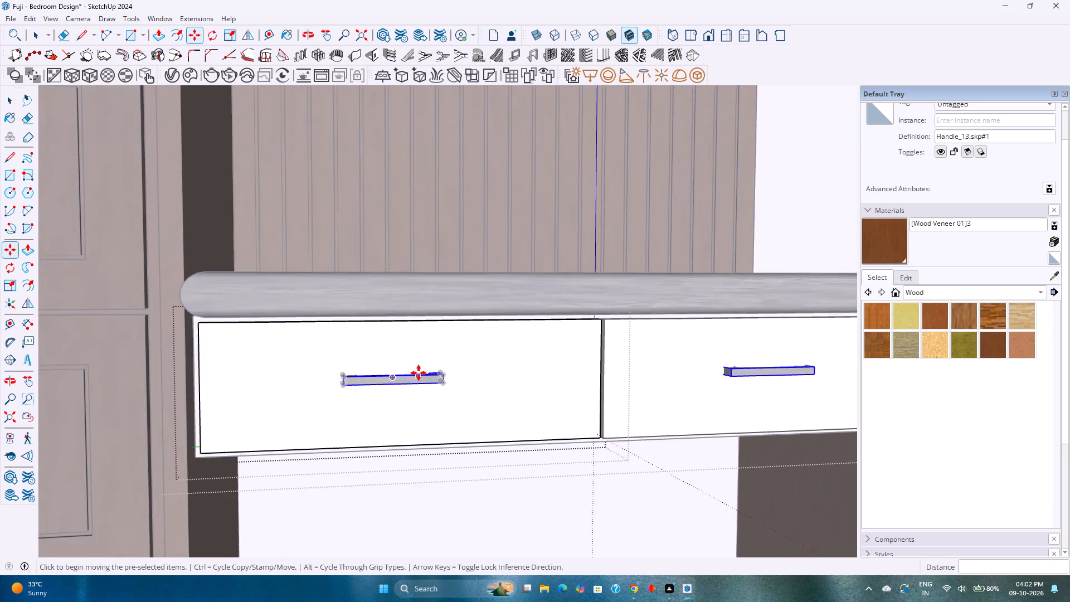
pyautogui.scroll(1, 419, 373)
pyautogui.moveTo(438, 377); pyautogui.dragTo(267, 428, button='middle')
pyautogui.scroll(7, 197, 434)
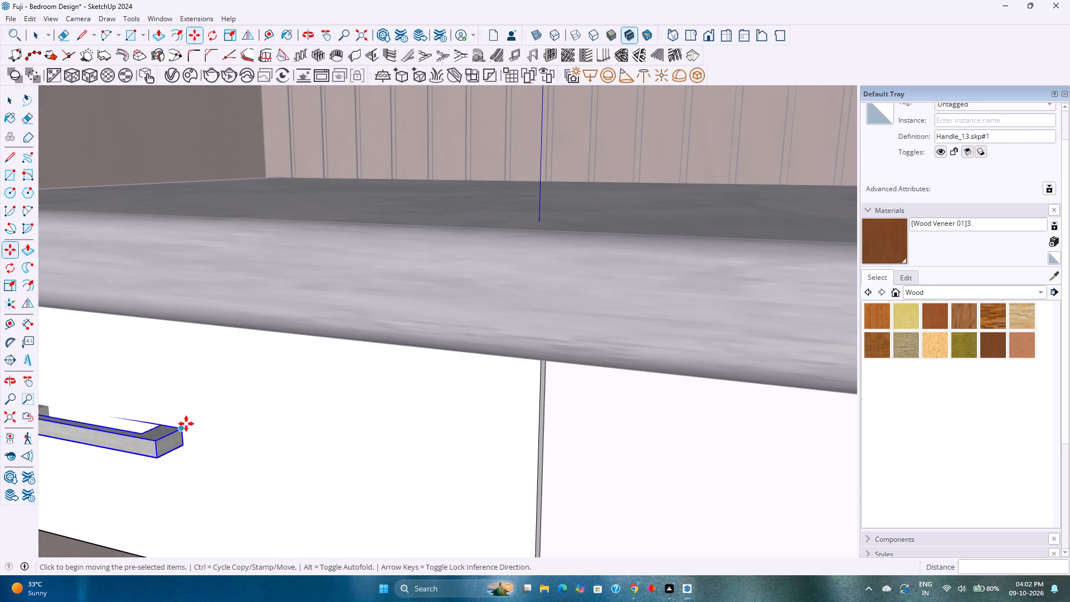
pyautogui.click(184, 426)
pyautogui.press('Left')
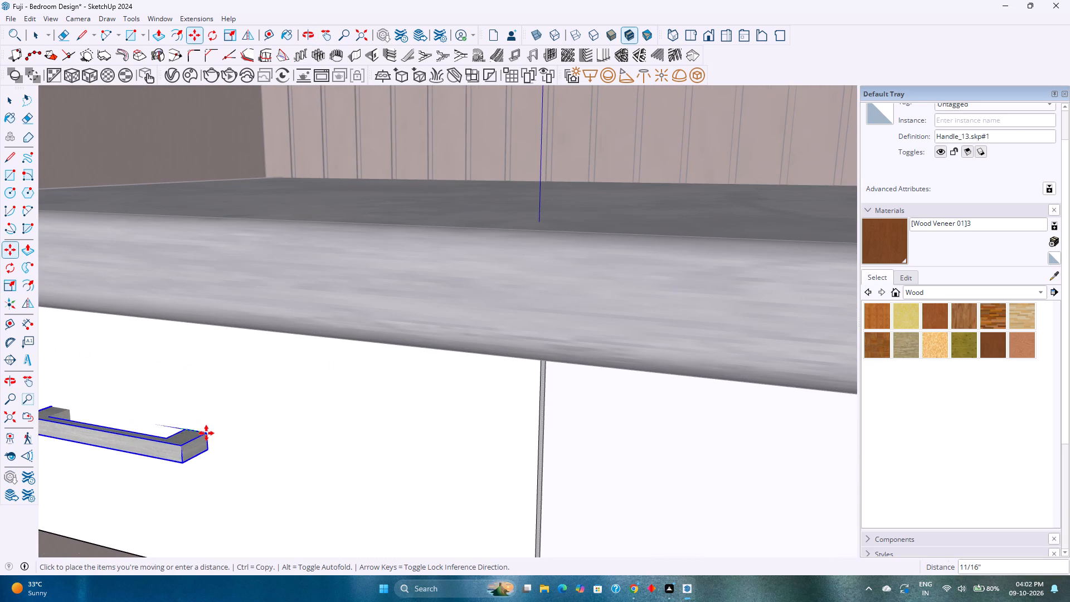
pyautogui.click(254, 438)
# Shift the handle about 1 1/16" back from the divider to centre it on the drawer front, and leave component editing.
pyautogui.moveTo(252, 439); pyautogui.dragTo(335, 405, button='middle')
pyautogui.scroll(-10, 335, 405)
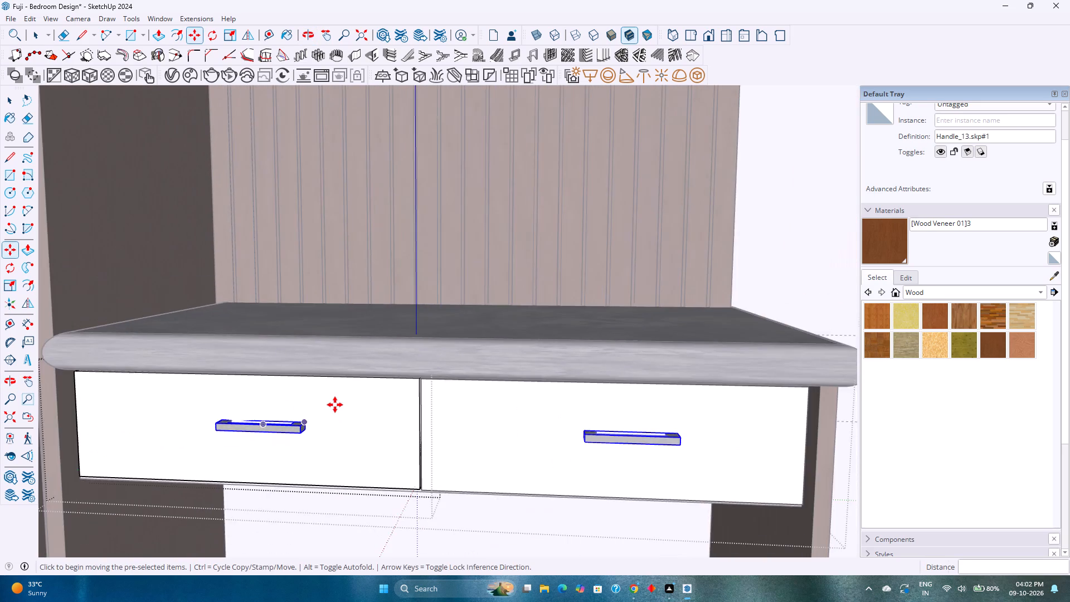
pyautogui.keyDown('shift'); pyautogui.moveTo(281, 415); pyautogui.dragTo(435, 363, button='middle'); pyautogui.keyUp('shift')
pyautogui.scroll(6, 366, 383)
pyautogui.moveTo(368, 381); pyautogui.dragTo(395, 431, button='middle')
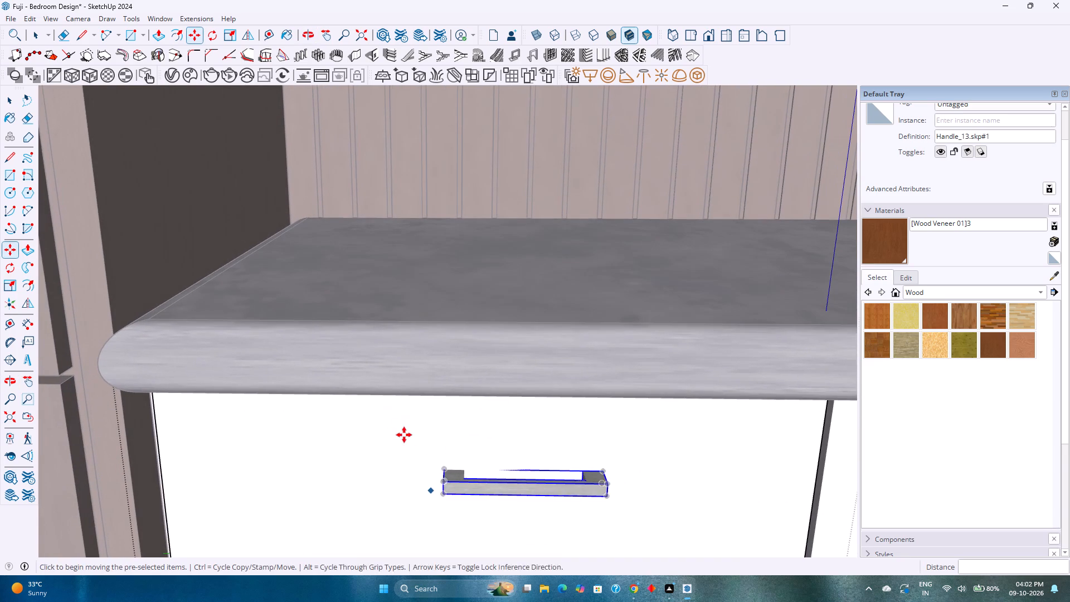
pyautogui.click(445, 470)
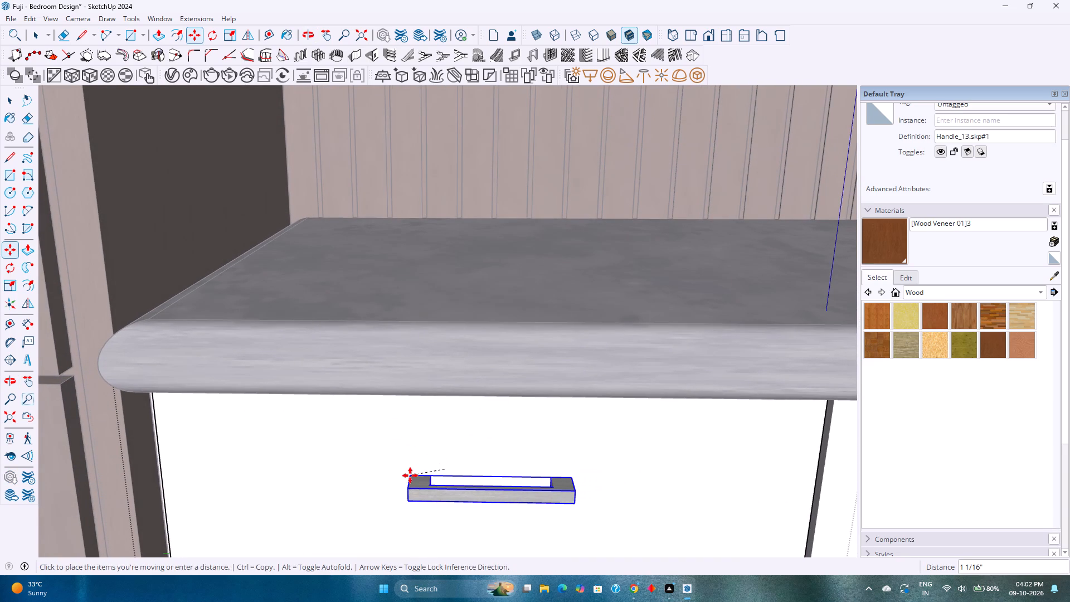
pyautogui.click(410, 472)
pyautogui.moveTo(411, 477); pyautogui.dragTo(432, 393, button='middle')
pyautogui.scroll(-3, 432, 392)
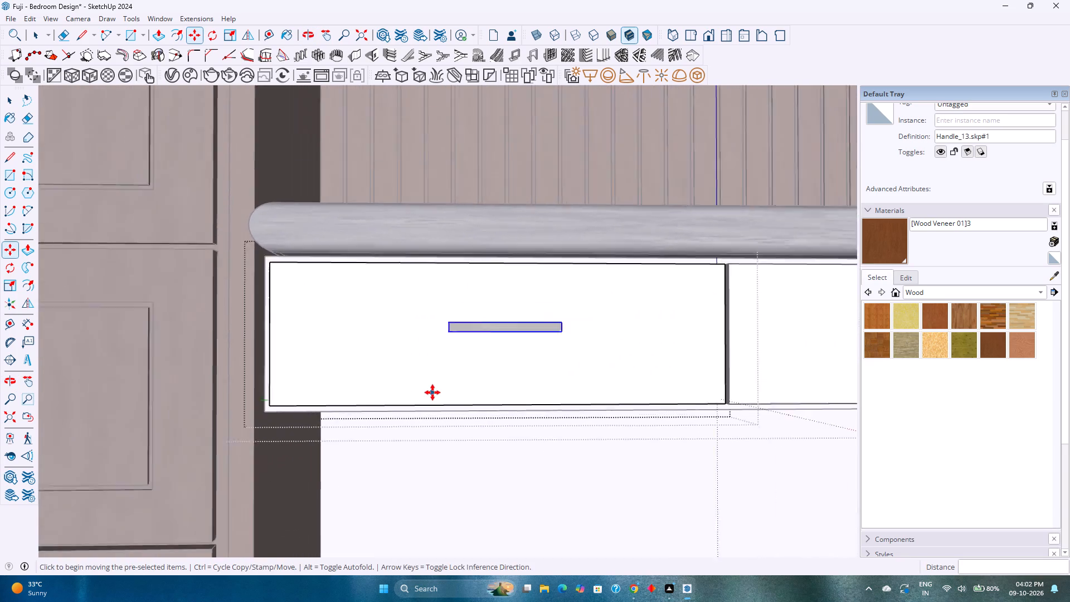
pyautogui.scroll(-5, 432, 392)
pyautogui.moveTo(447, 402); pyautogui.dragTo(377, 383, button='middle')
pyautogui.press('space')
pyautogui.scroll(-5, 377, 383)
pyautogui.press('Escape')
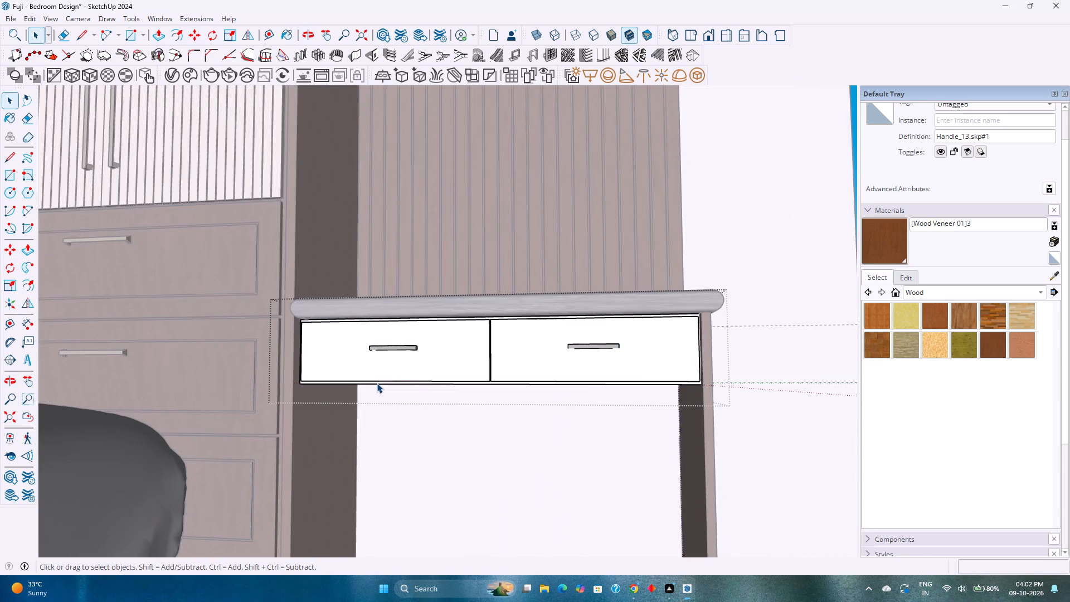
pyautogui.scroll(-1, 377, 383)
pyautogui.press('Escape')
pyautogui.scroll(-1, 377, 383)
pyautogui.moveTo(380, 383); pyautogui.dragTo(425, 436, button='middle')
# Select the left drawer front inside the desk group and bring up the Asian Paints Chromatics material library.
pyautogui.click(484, 394)
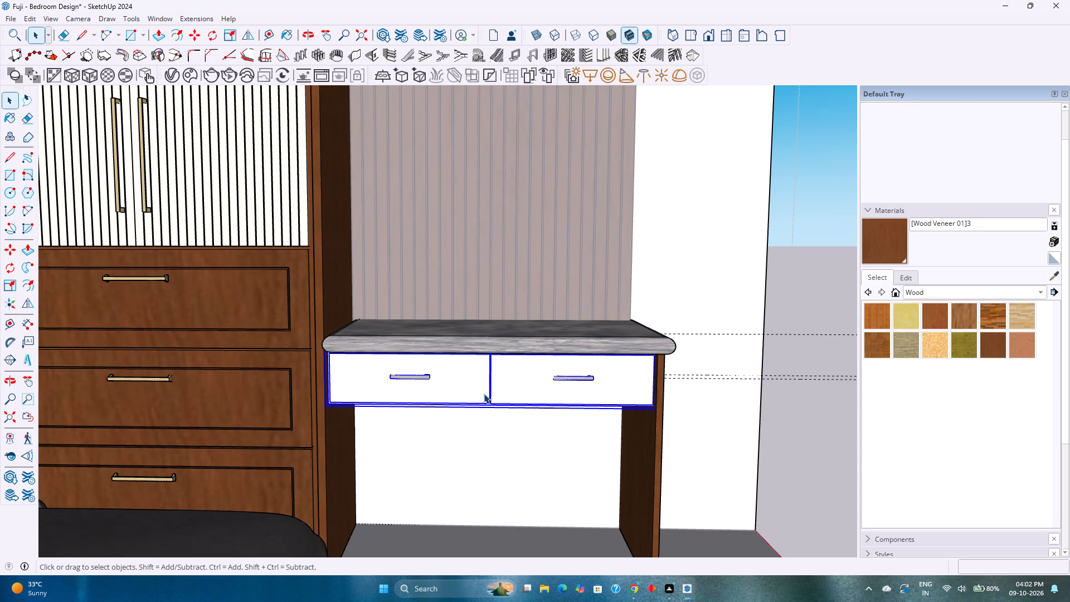
pyautogui.doubleClick(484, 394)
pyautogui.click(479, 387)
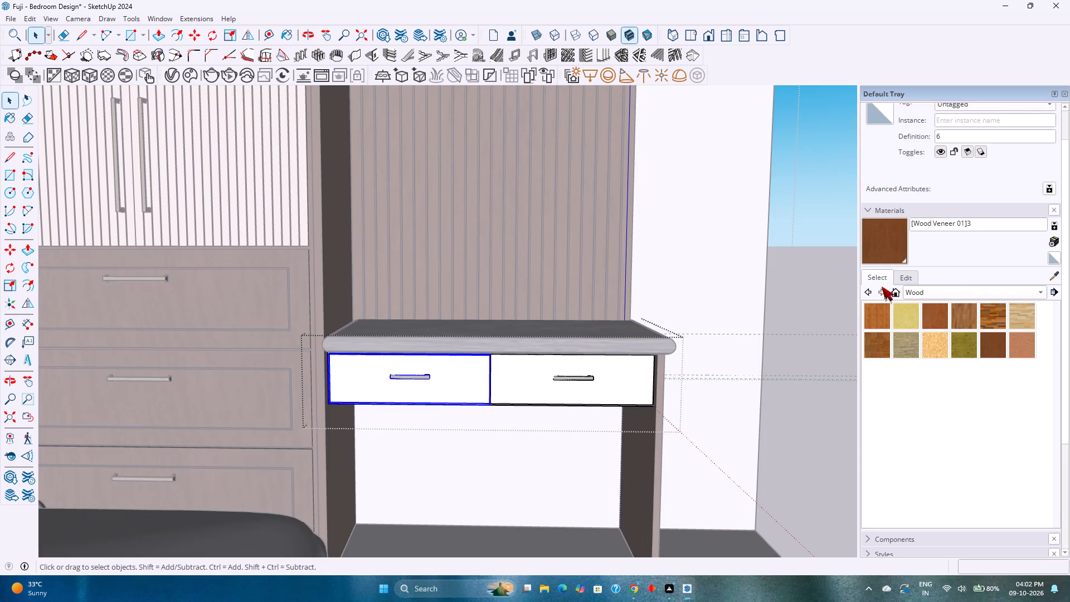
pyautogui.click(928, 291)
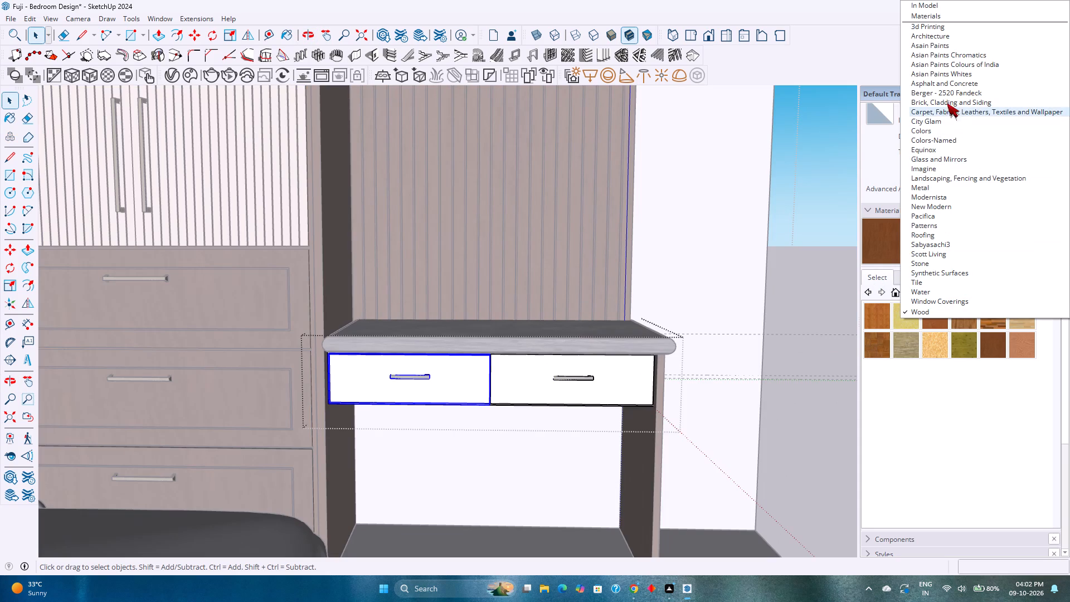
pyautogui.click(954, 57)
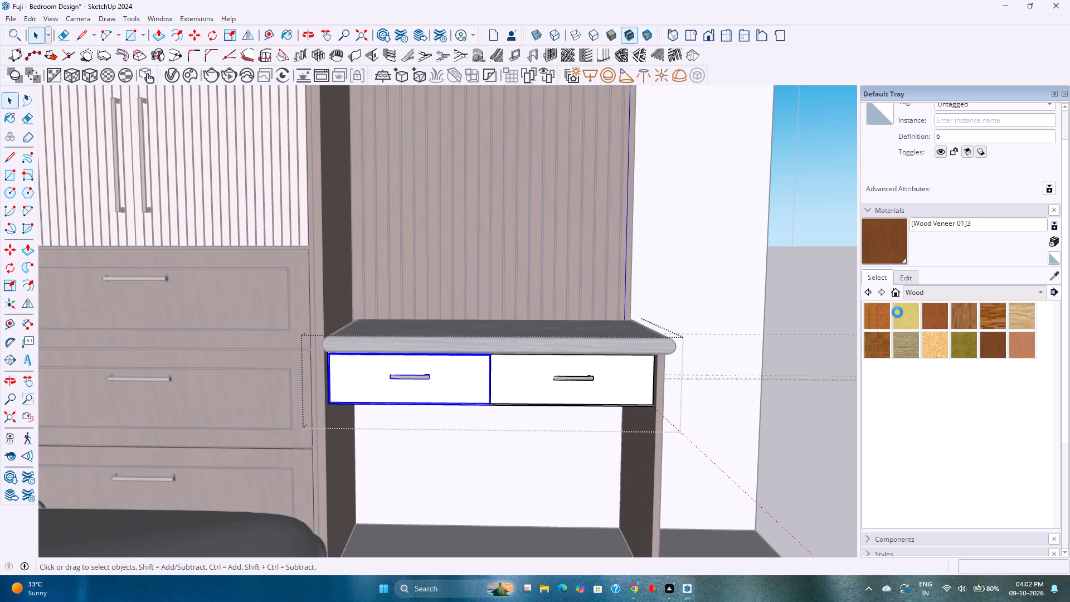
# Save the model.
pyautogui.hotkey('ctrl', 's')
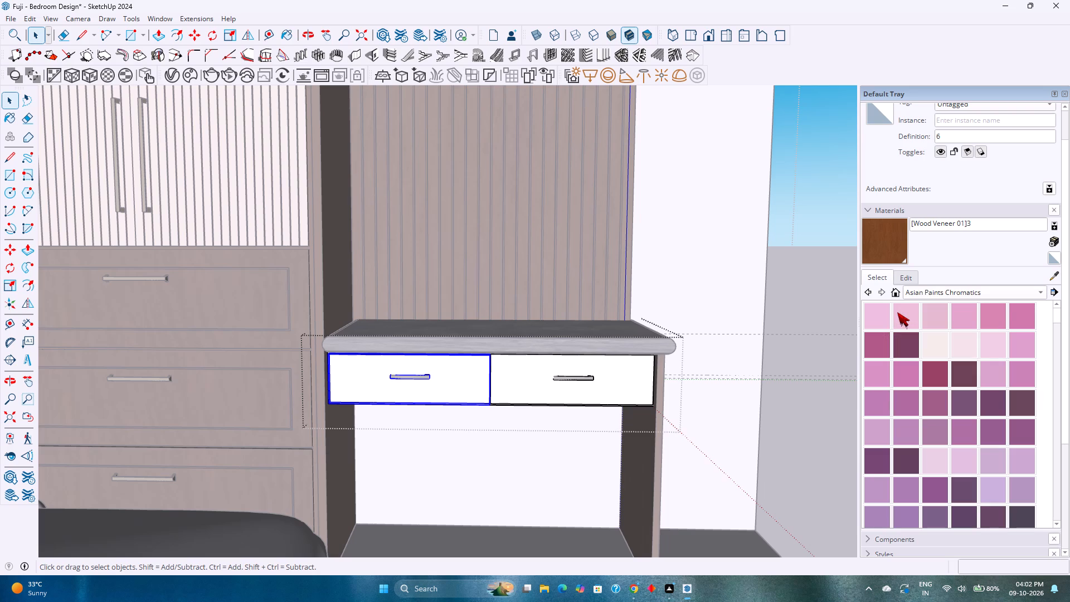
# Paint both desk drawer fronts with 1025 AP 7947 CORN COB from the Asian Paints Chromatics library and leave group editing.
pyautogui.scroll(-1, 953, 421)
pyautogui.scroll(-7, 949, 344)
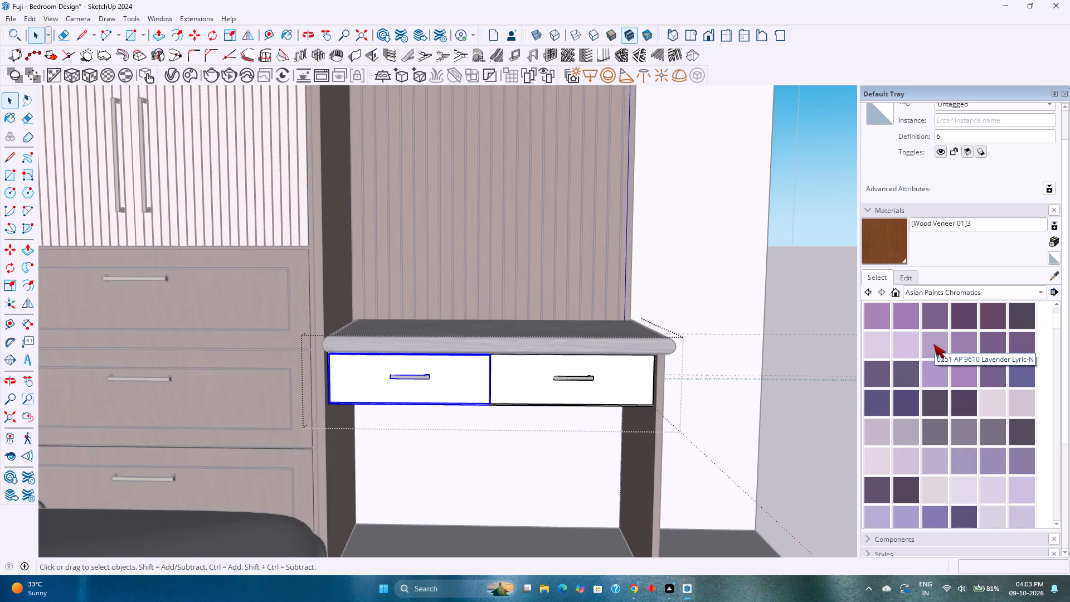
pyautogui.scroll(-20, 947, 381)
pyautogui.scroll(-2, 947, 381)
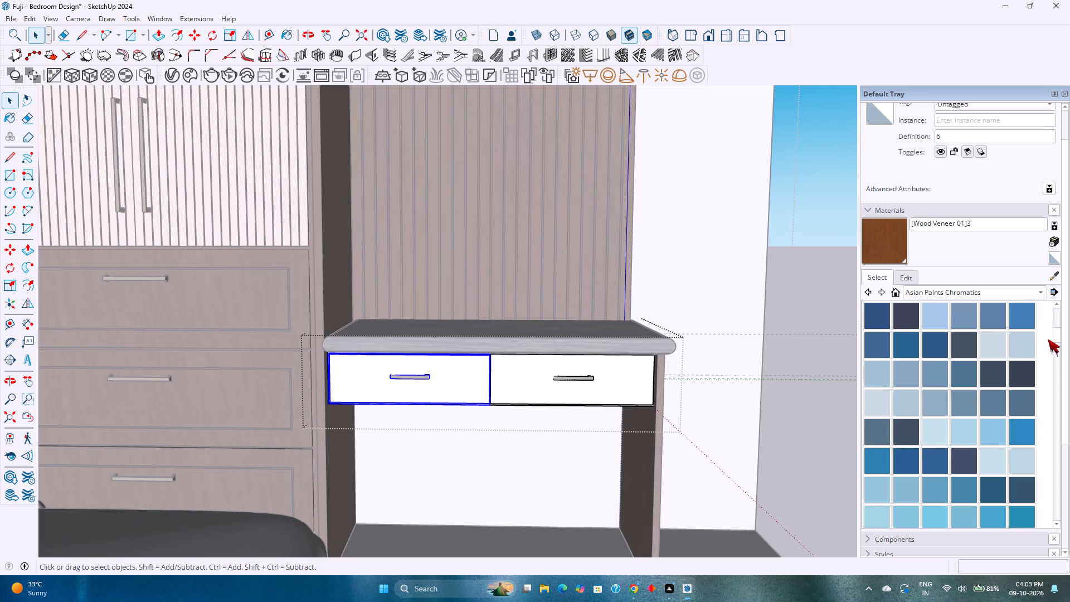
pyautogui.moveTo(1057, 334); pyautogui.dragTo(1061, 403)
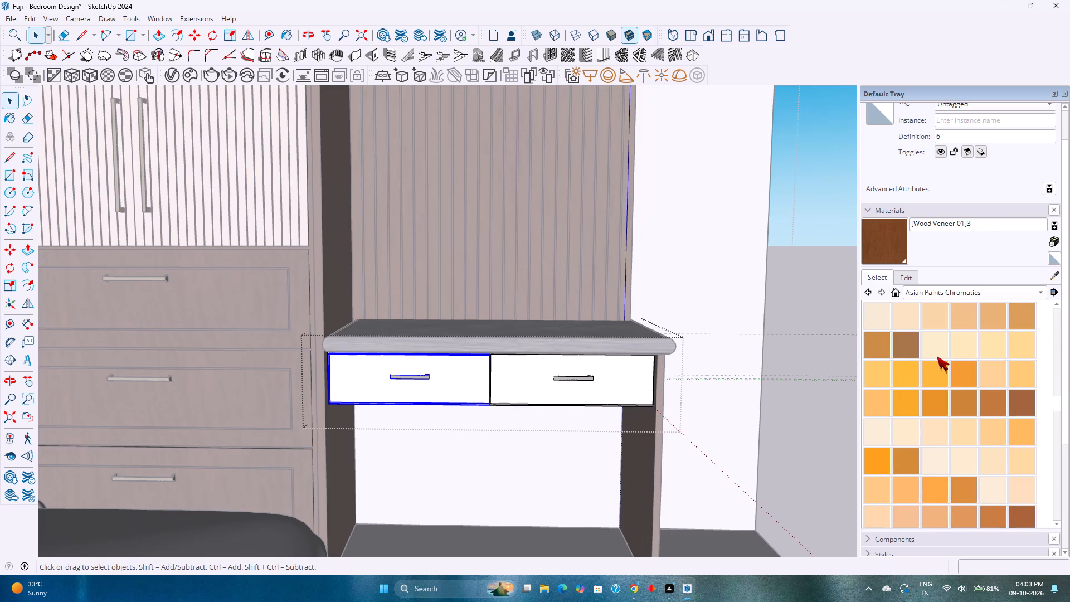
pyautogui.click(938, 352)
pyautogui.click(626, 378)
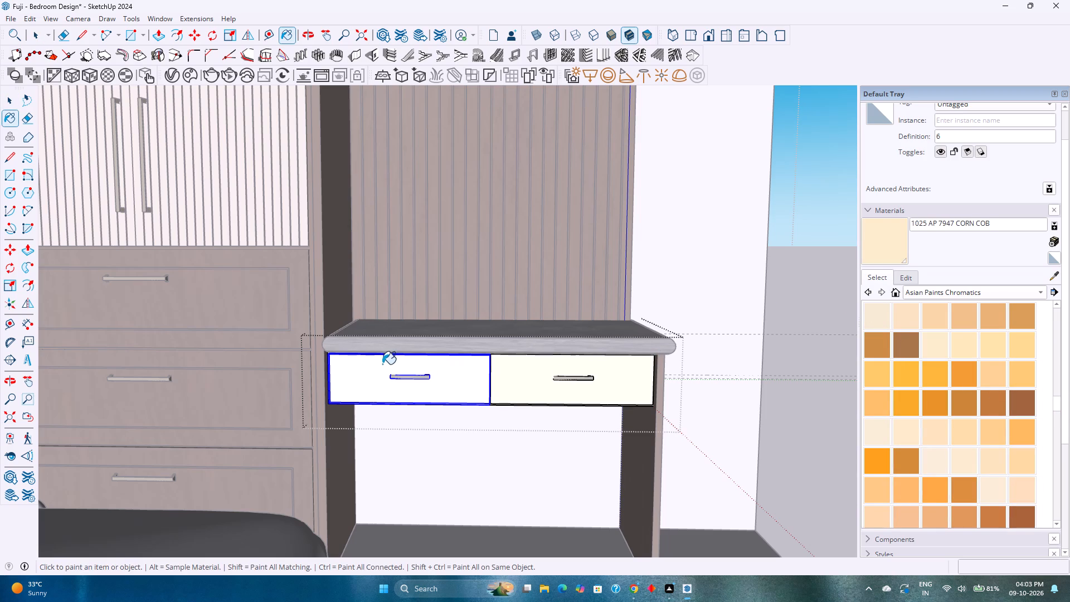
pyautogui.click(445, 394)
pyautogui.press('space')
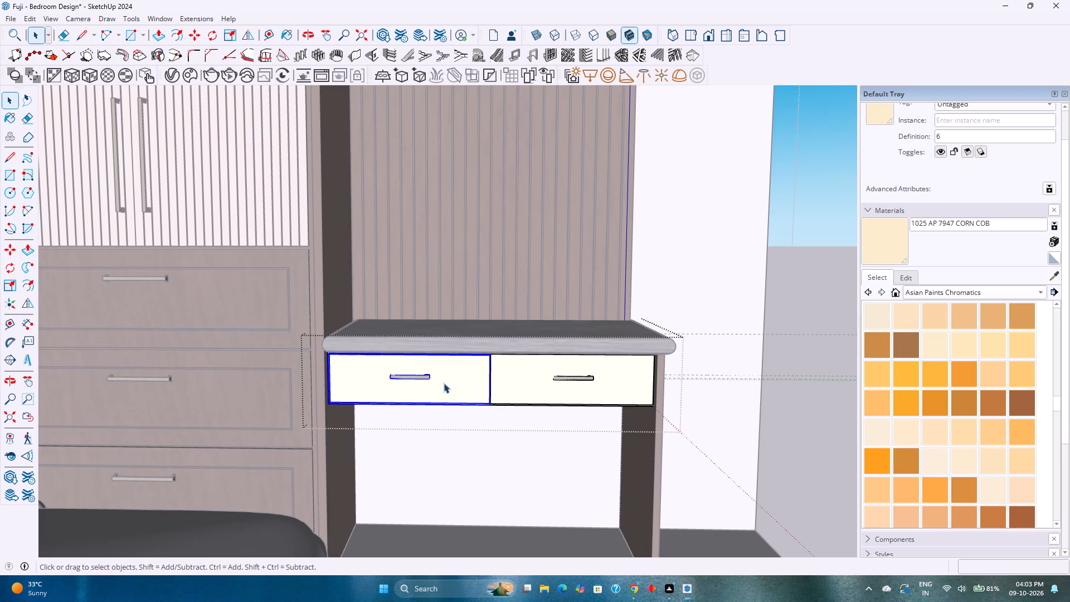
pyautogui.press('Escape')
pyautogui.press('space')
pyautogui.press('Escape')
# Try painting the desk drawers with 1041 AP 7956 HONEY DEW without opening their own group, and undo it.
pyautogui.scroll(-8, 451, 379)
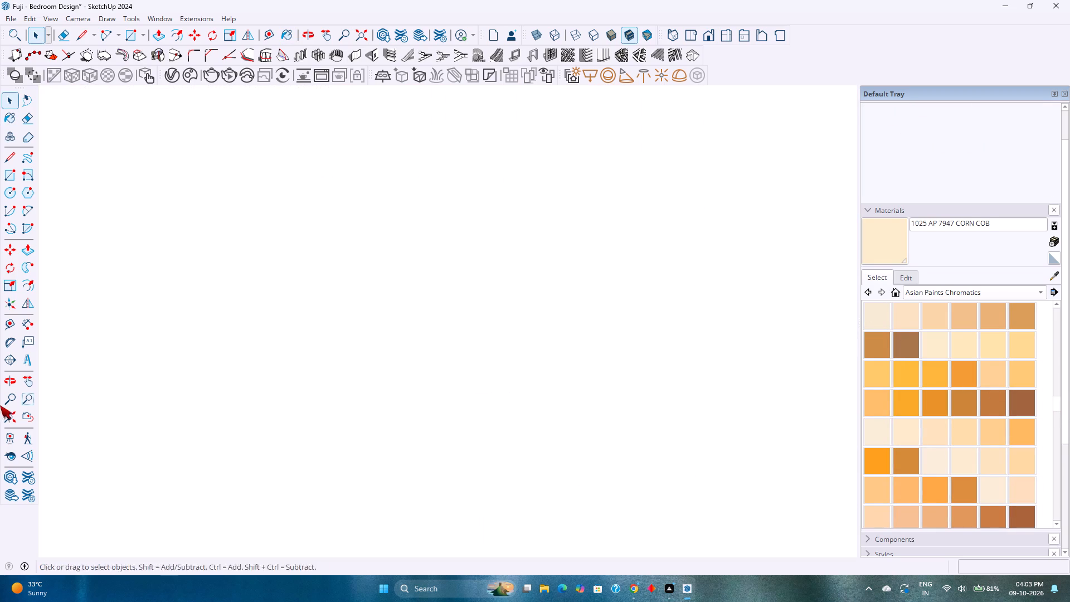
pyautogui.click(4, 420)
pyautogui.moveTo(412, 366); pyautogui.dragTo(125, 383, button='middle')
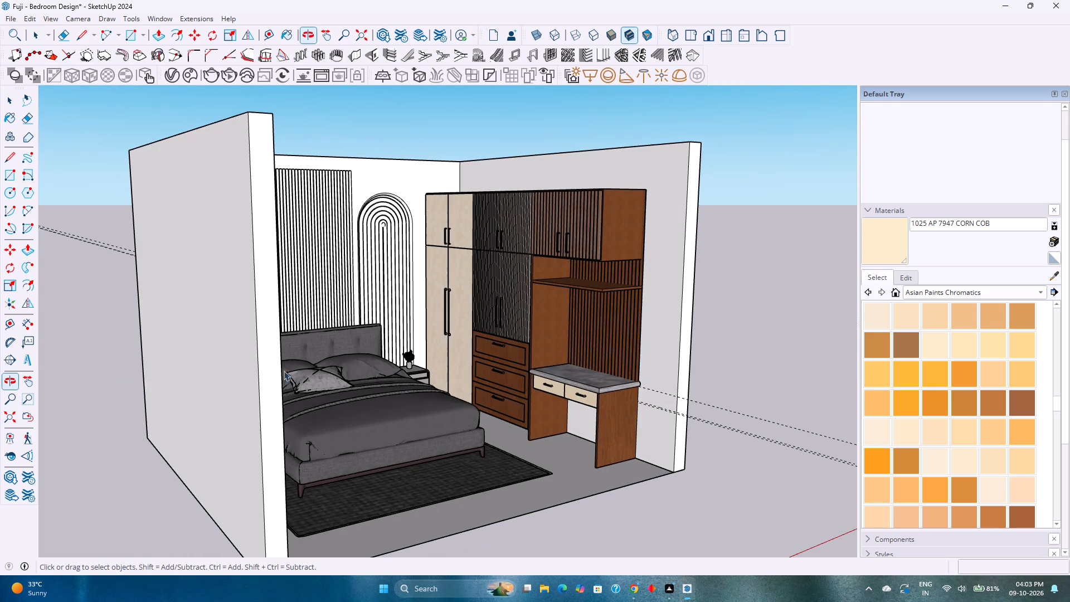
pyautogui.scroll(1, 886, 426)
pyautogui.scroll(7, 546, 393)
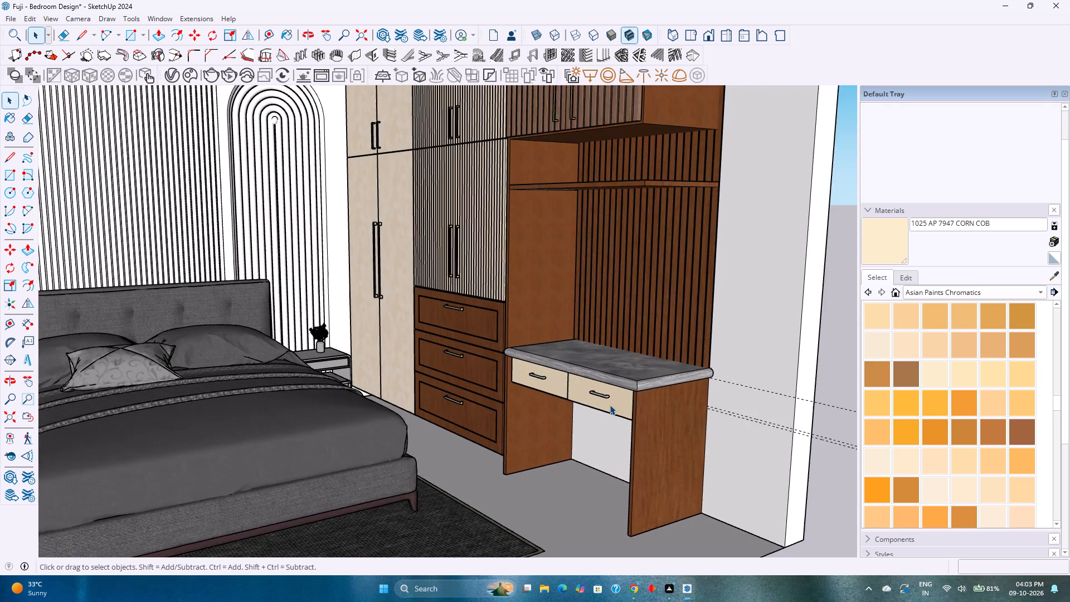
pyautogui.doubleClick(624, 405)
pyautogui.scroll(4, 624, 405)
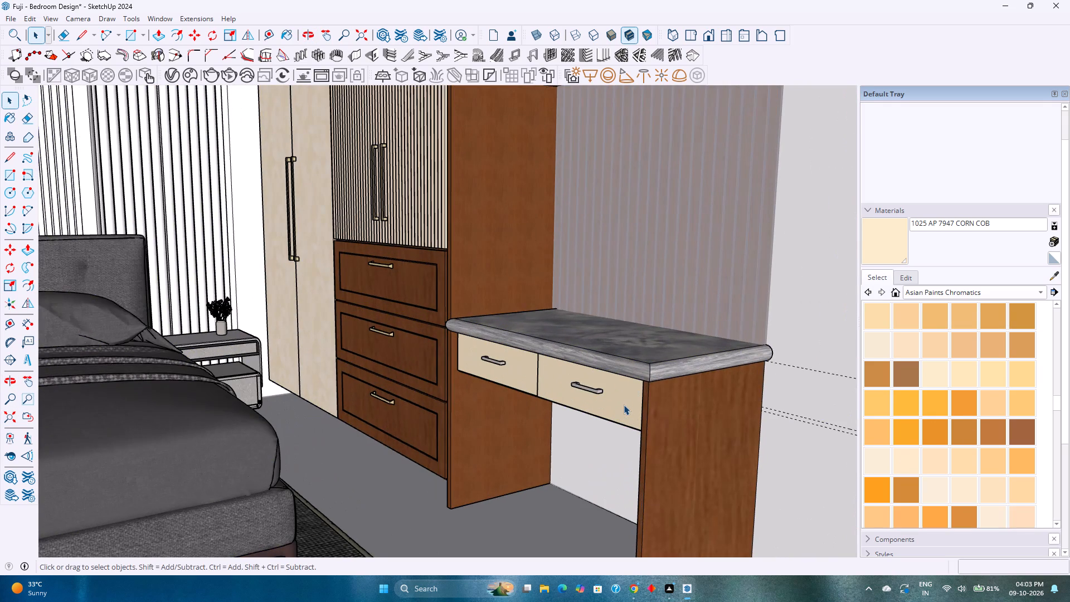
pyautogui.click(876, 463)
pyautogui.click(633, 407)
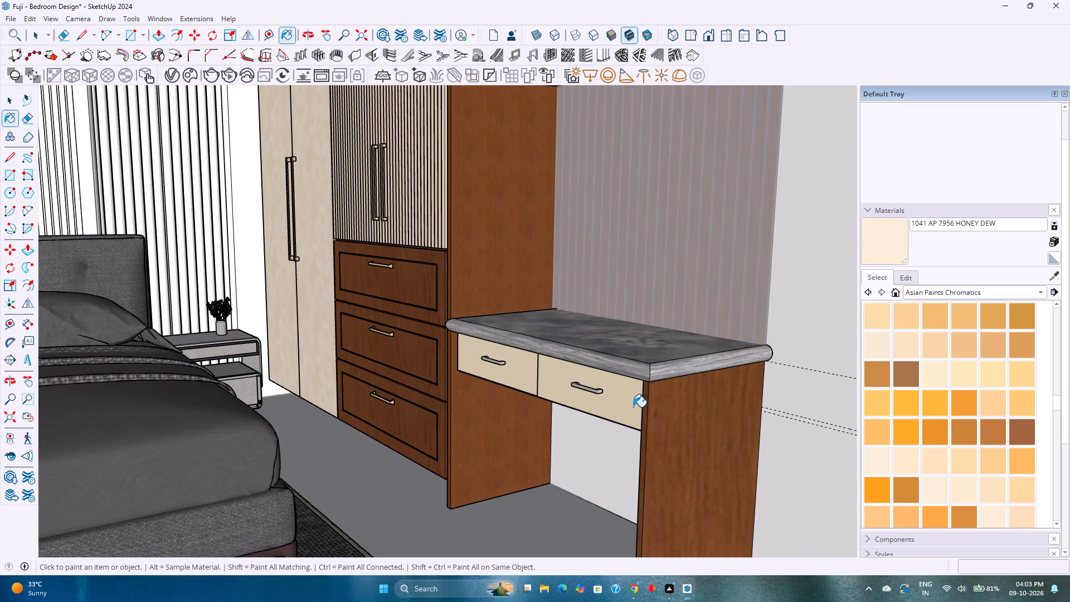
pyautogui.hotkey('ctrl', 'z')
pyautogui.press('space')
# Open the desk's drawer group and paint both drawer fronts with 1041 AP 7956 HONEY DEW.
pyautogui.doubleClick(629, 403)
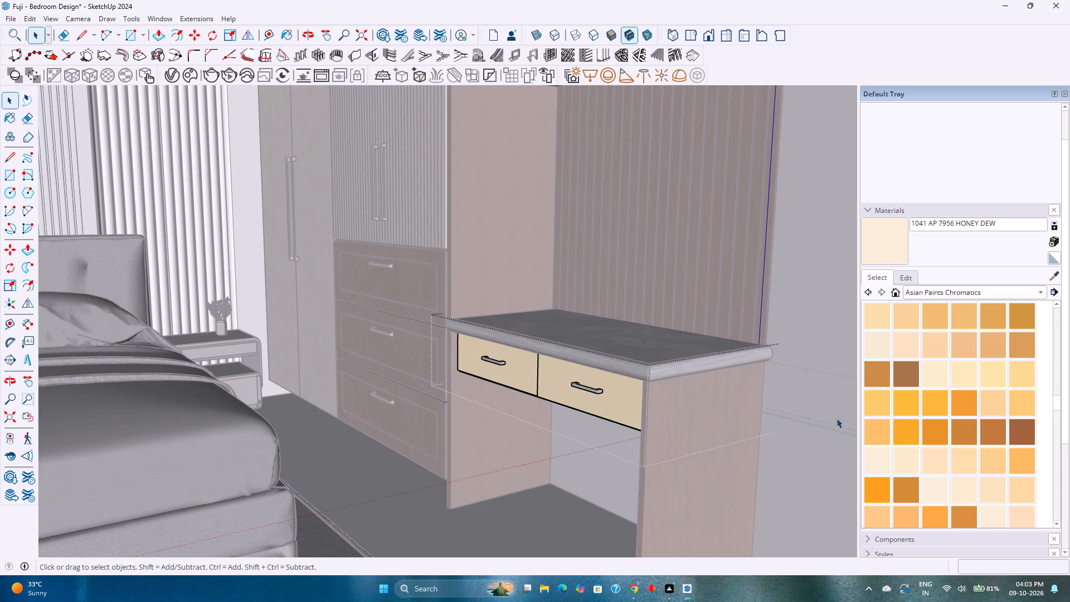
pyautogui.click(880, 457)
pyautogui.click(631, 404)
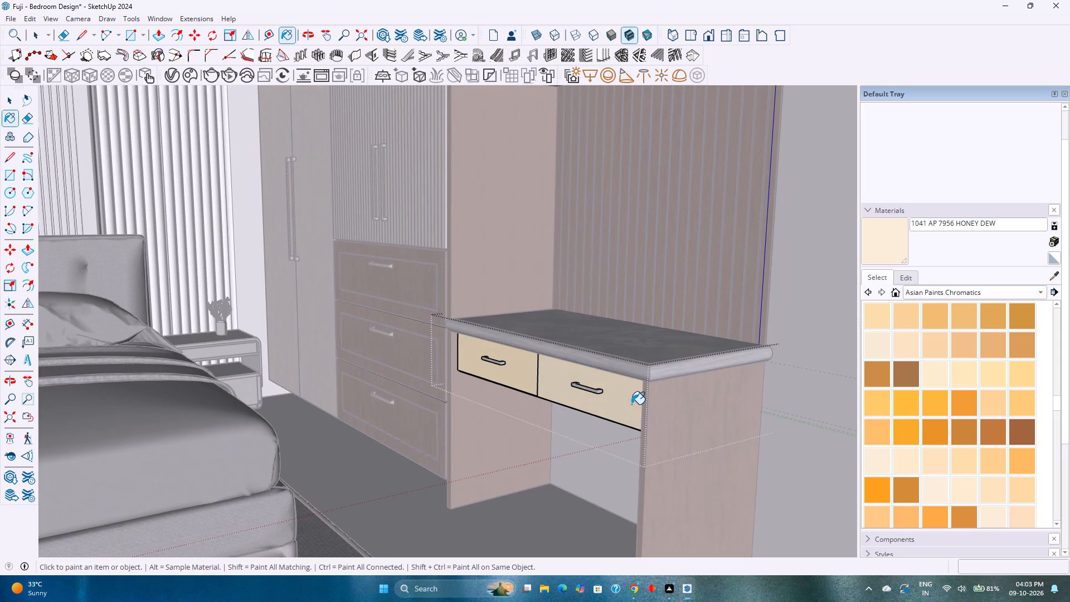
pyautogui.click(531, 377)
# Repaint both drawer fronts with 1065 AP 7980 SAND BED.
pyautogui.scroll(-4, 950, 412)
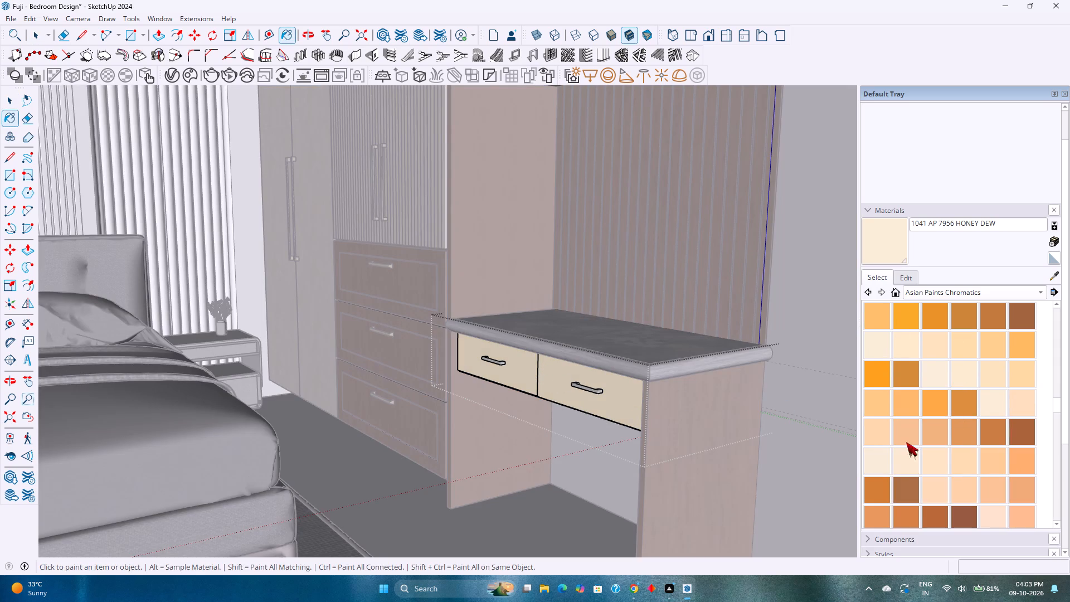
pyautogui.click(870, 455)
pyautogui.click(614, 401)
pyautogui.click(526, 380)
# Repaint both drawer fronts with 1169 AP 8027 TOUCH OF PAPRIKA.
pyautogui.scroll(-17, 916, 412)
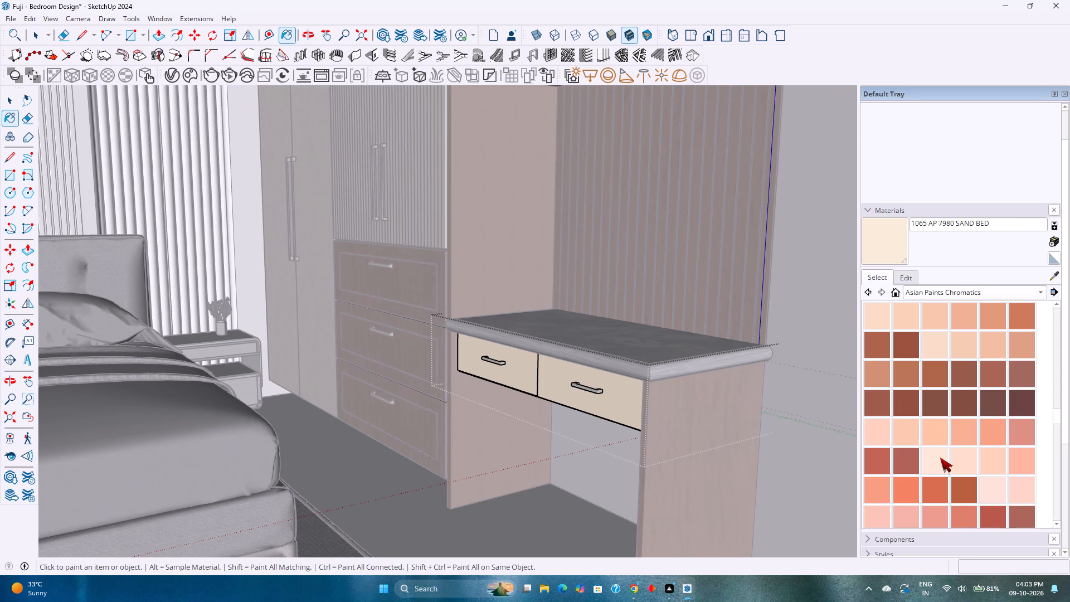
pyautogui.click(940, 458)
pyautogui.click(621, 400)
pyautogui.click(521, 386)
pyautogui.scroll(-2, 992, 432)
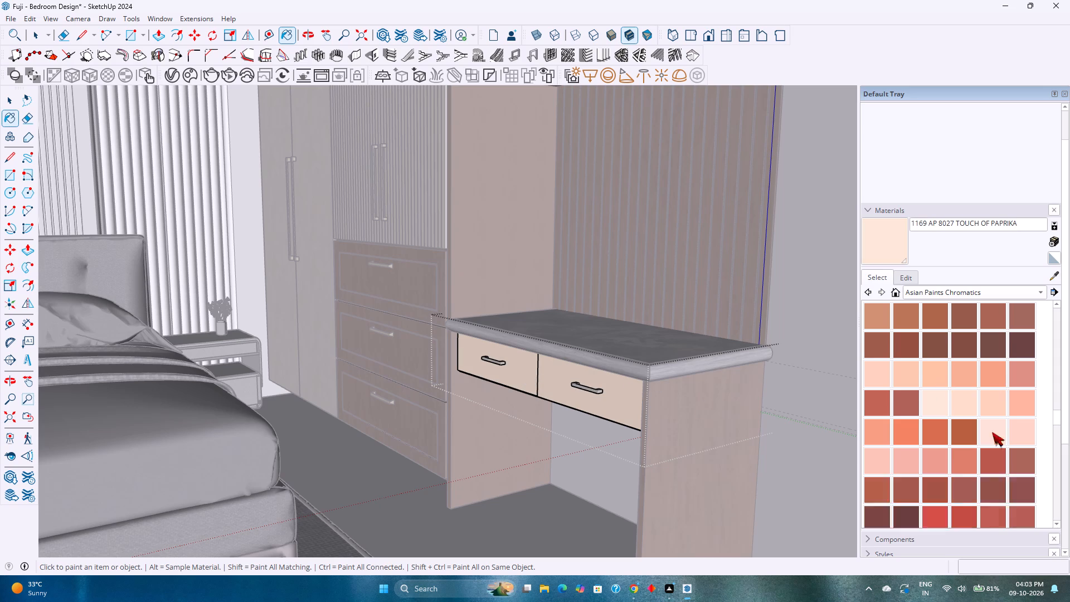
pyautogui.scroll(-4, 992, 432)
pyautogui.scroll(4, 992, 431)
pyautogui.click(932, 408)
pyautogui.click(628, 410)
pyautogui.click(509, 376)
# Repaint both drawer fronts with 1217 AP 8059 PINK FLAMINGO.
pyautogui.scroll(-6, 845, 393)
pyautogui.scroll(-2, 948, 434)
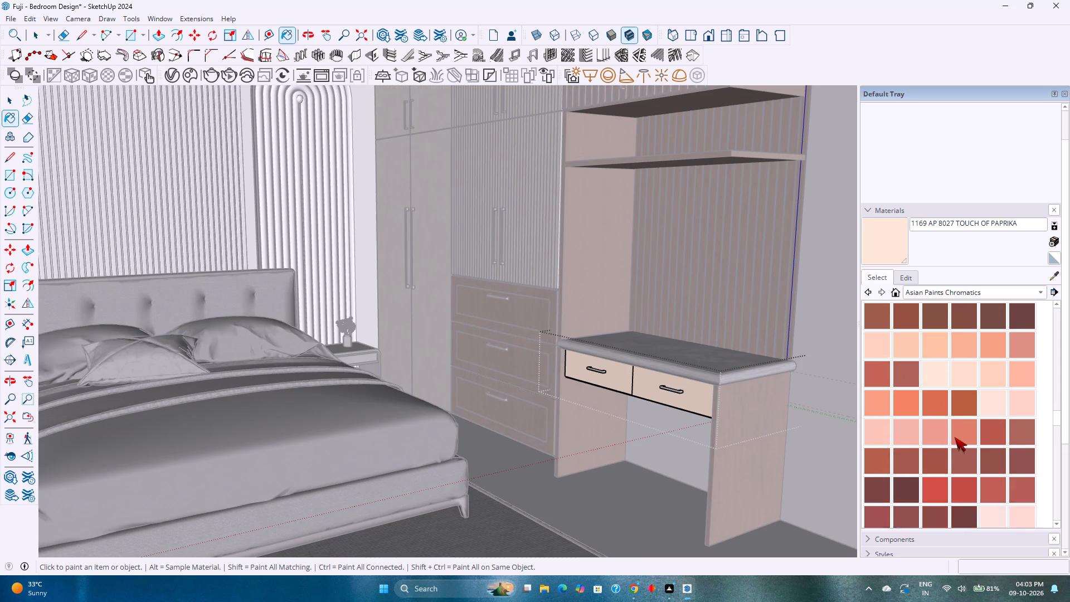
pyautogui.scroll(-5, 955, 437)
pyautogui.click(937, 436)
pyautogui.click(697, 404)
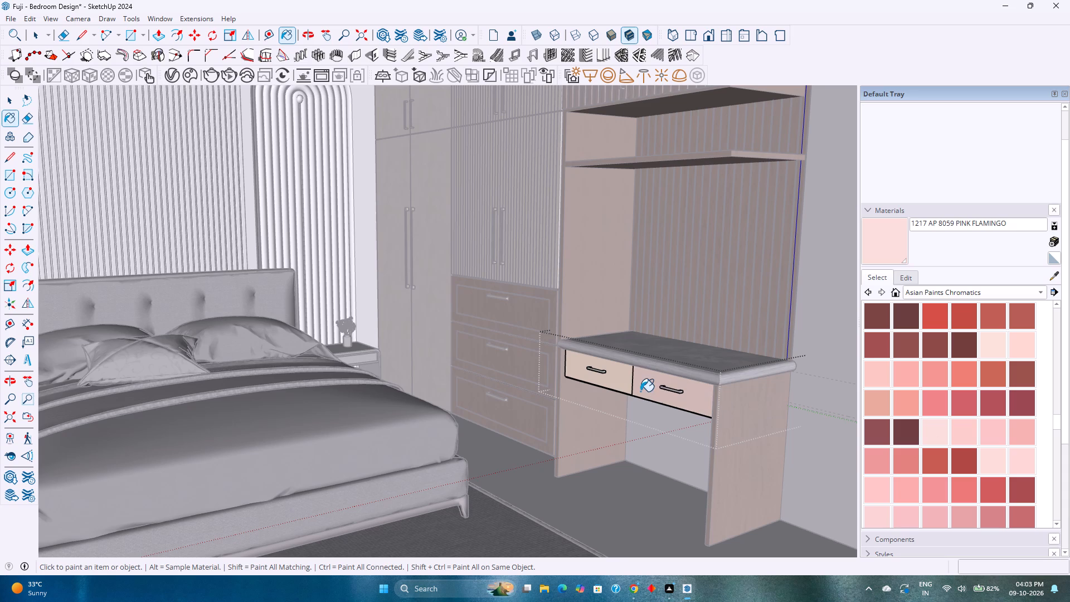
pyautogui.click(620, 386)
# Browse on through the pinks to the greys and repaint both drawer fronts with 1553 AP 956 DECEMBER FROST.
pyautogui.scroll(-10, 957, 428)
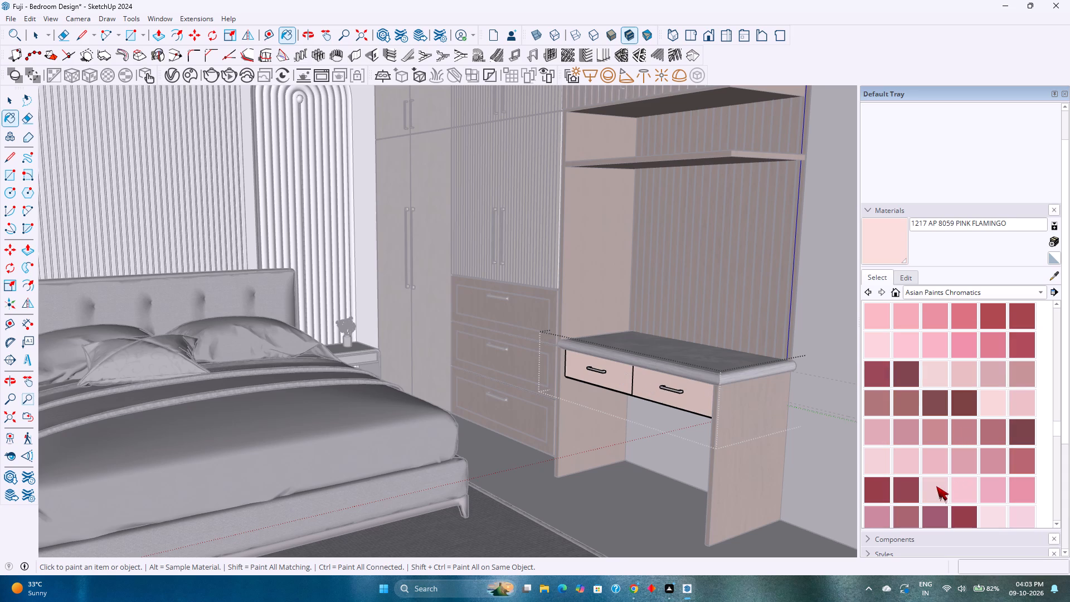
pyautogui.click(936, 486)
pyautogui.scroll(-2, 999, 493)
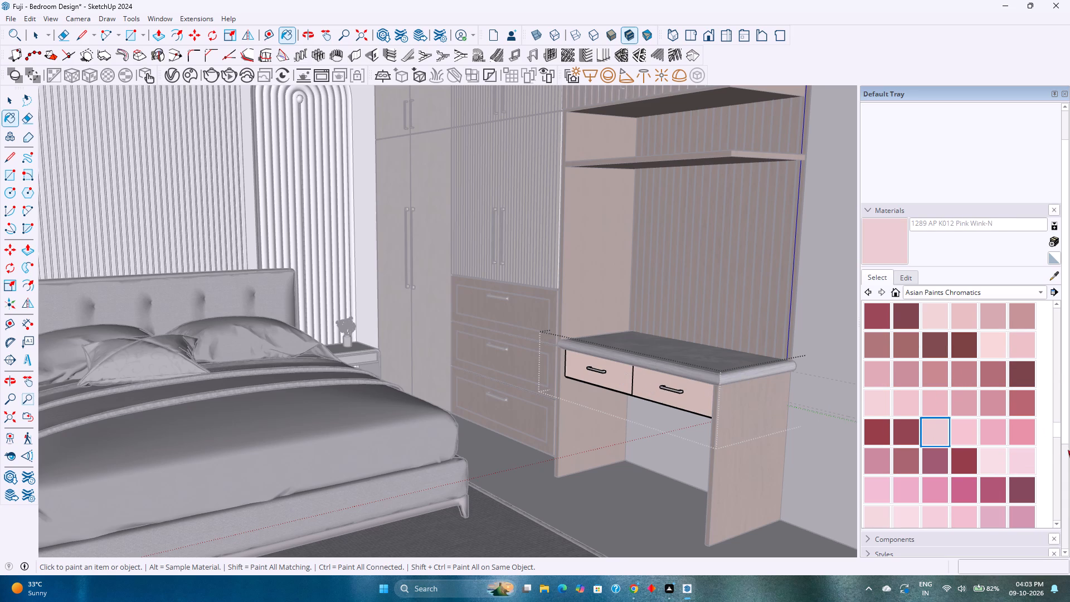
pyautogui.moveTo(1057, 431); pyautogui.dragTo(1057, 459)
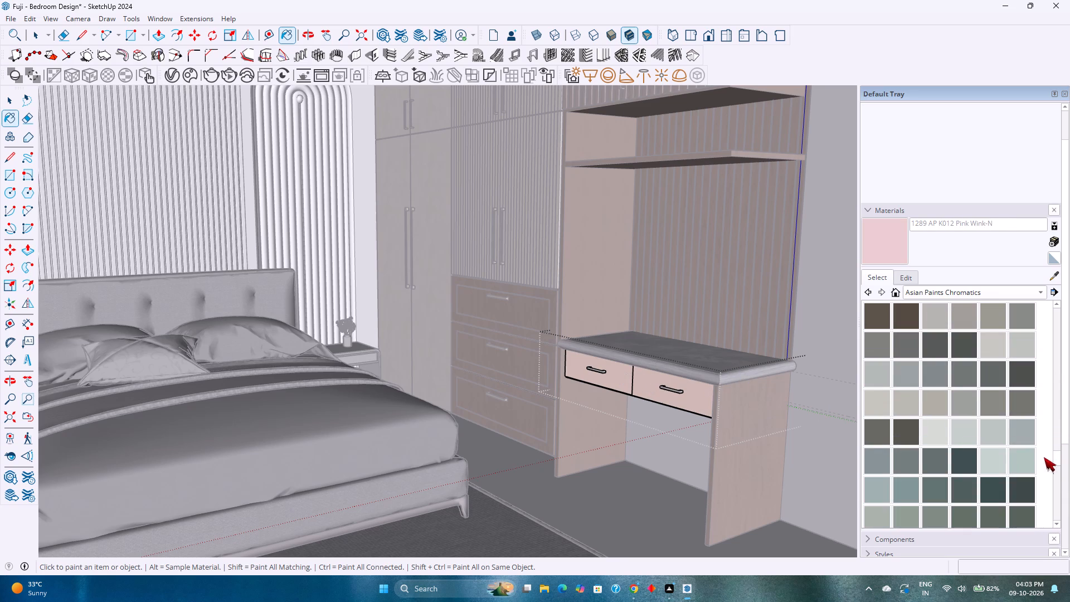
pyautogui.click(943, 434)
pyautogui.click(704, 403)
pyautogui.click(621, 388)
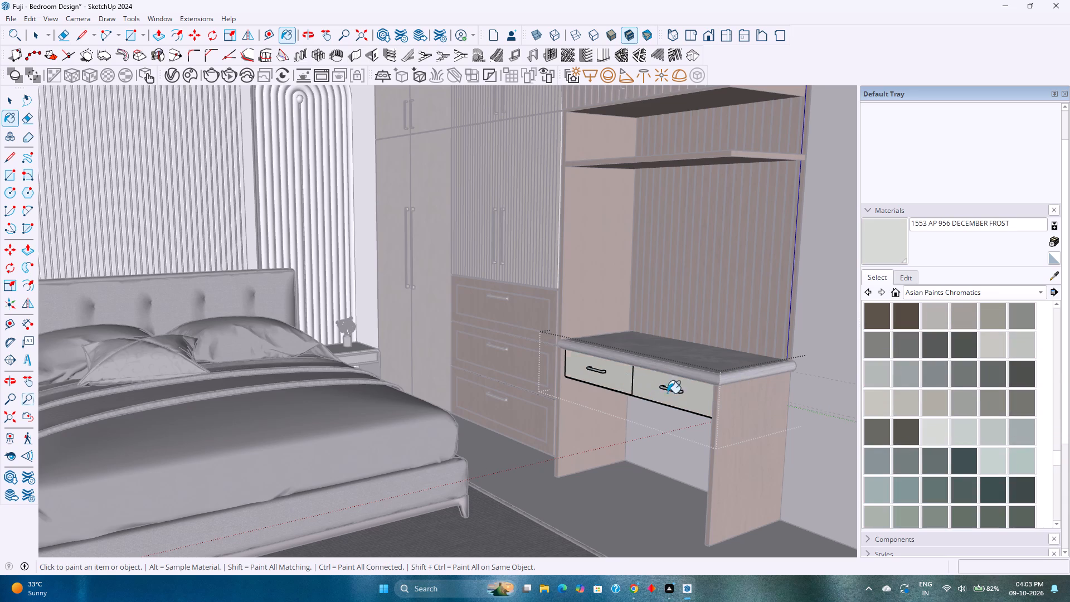
# Paint both desk drawer fronts with 1641 AP 684 CRUSADE-N and leave the desk group.
pyautogui.scroll(-1, 936, 405)
pyautogui.scroll(-6, 995, 449)
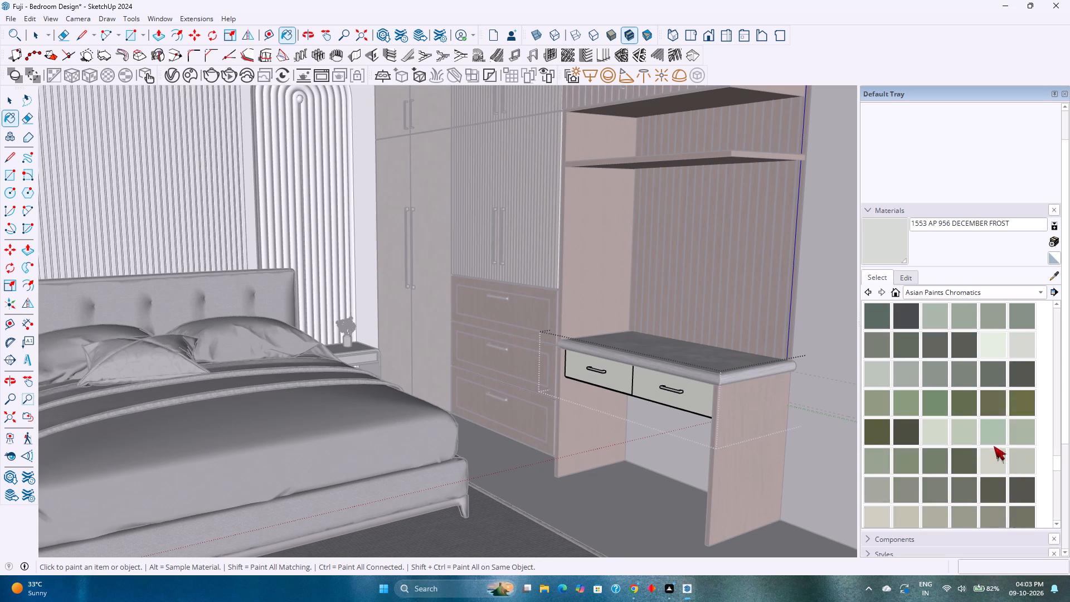
pyautogui.scroll(-8, 994, 446)
pyautogui.click(887, 431)
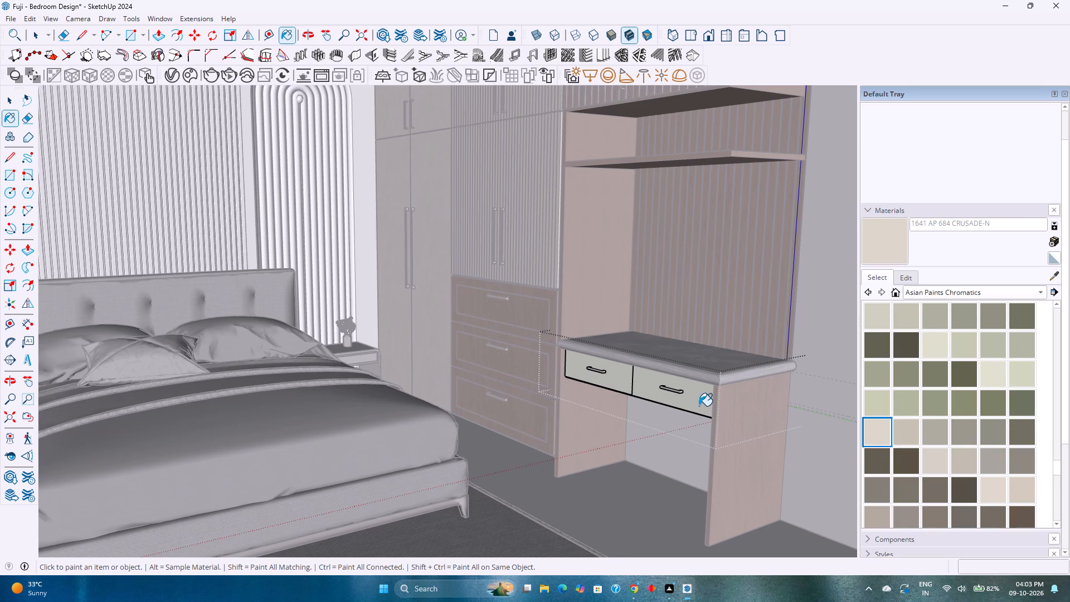
pyautogui.click(699, 406)
pyautogui.click(620, 387)
pyautogui.scroll(-5, 815, 394)
pyautogui.moveTo(776, 398); pyautogui.dragTo(775, 399, button='middle')
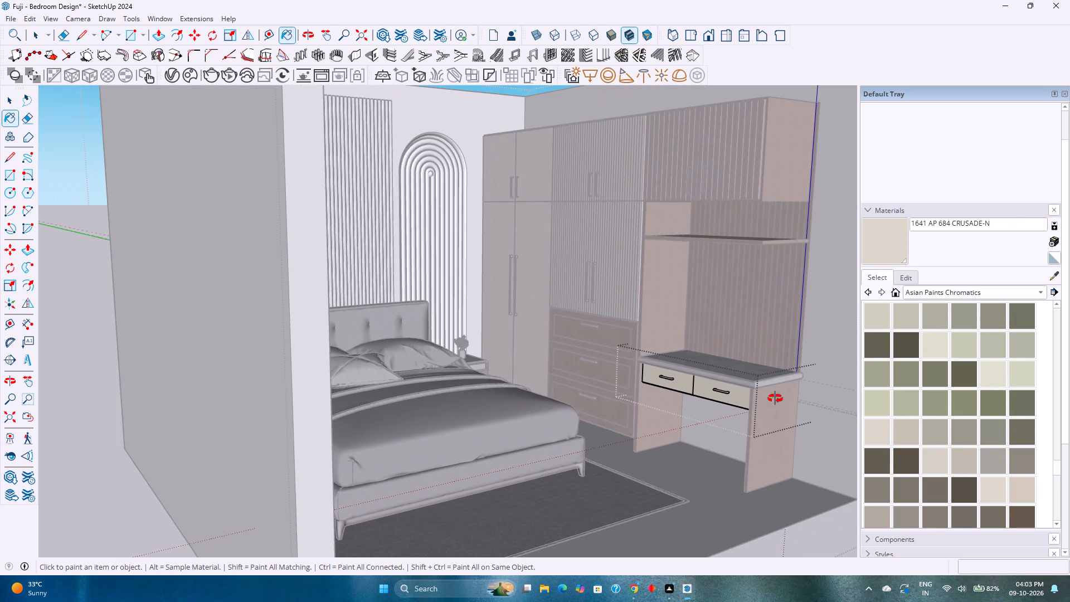
pyautogui.moveTo(775, 399); pyautogui.dragTo(663, 398, button='middle')
pyautogui.press('space')
pyautogui.press('Escape')
pyautogui.press('space')
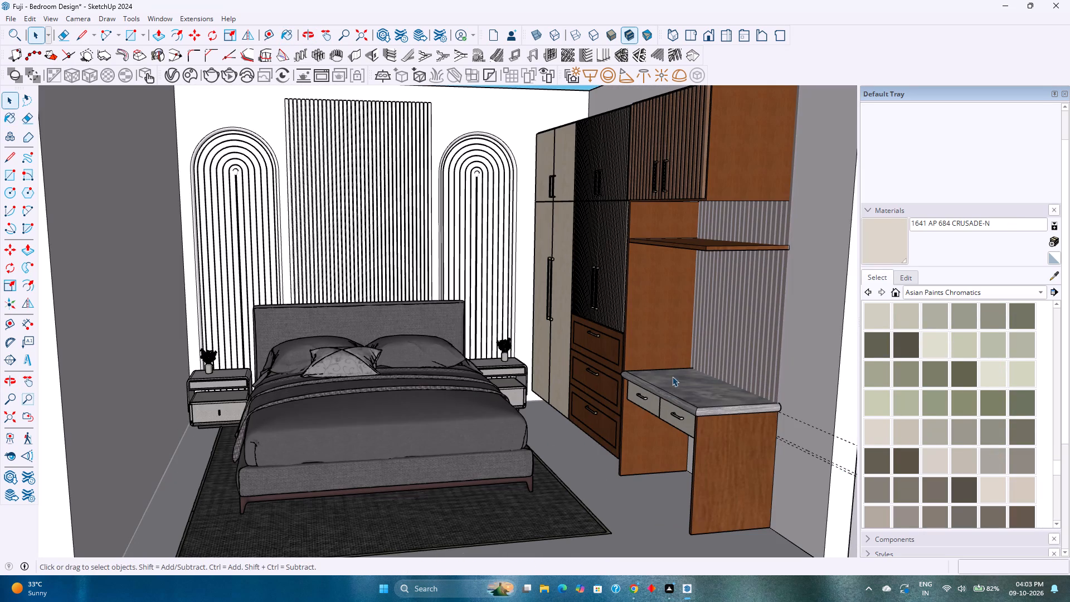
# Delete all construction guides from the model.
pyautogui.click(16, 22)
pyautogui.click(28, 16)
pyautogui.click(28, 16)
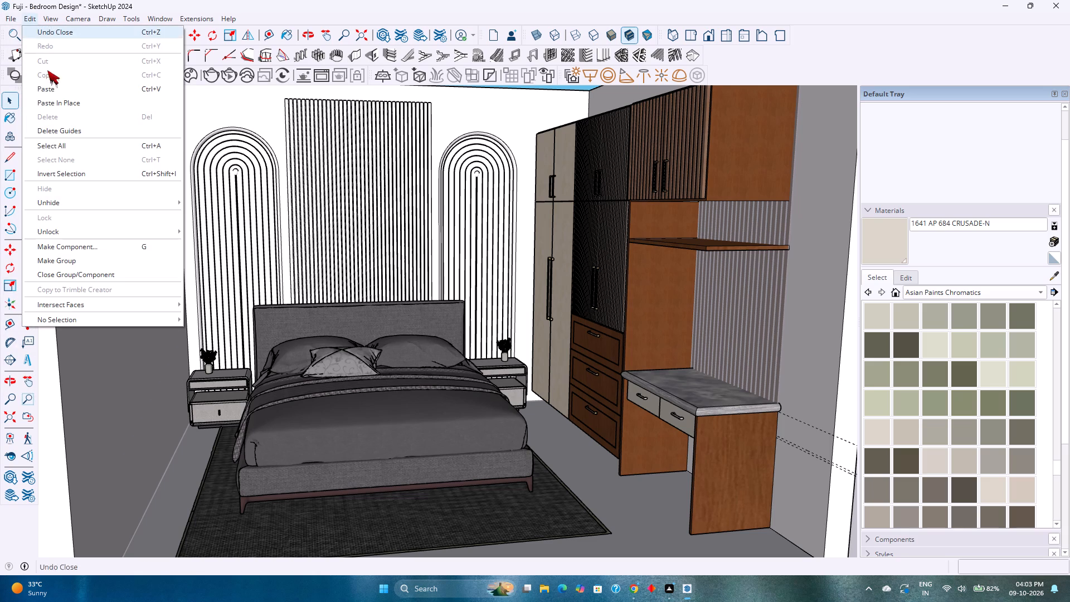
pyautogui.click(57, 130)
# Save the bedroom model and leave the remaining open group.
pyautogui.scroll(-2, 278, 245)
pyautogui.moveTo(276, 245); pyautogui.dragTo(402, 264, button='middle')
pyautogui.hotkey('ctrl', 's')
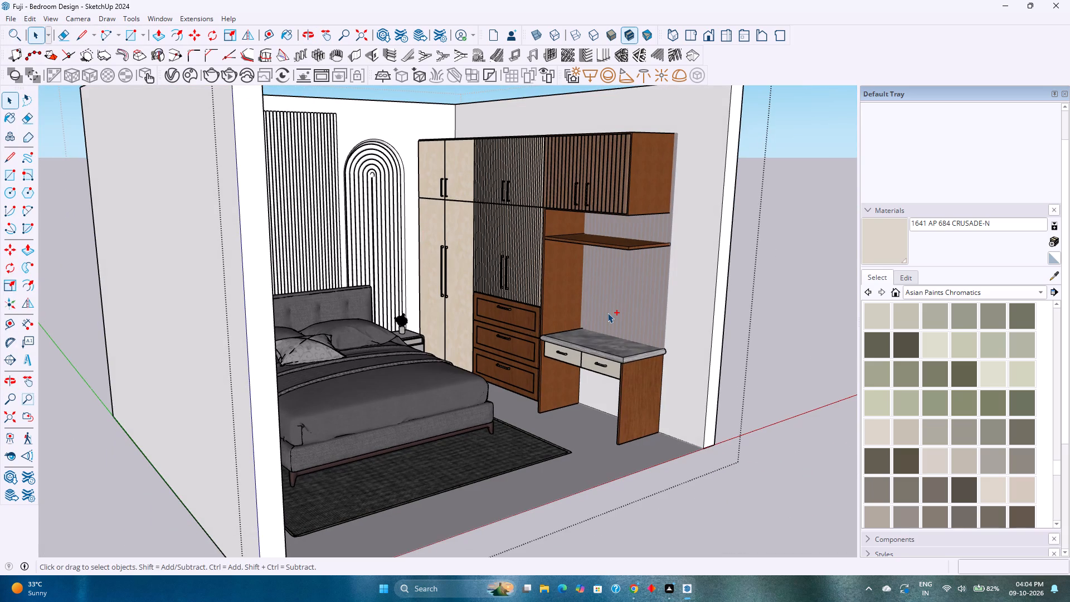
pyautogui.press('Escape')
pyautogui.press('Escape')
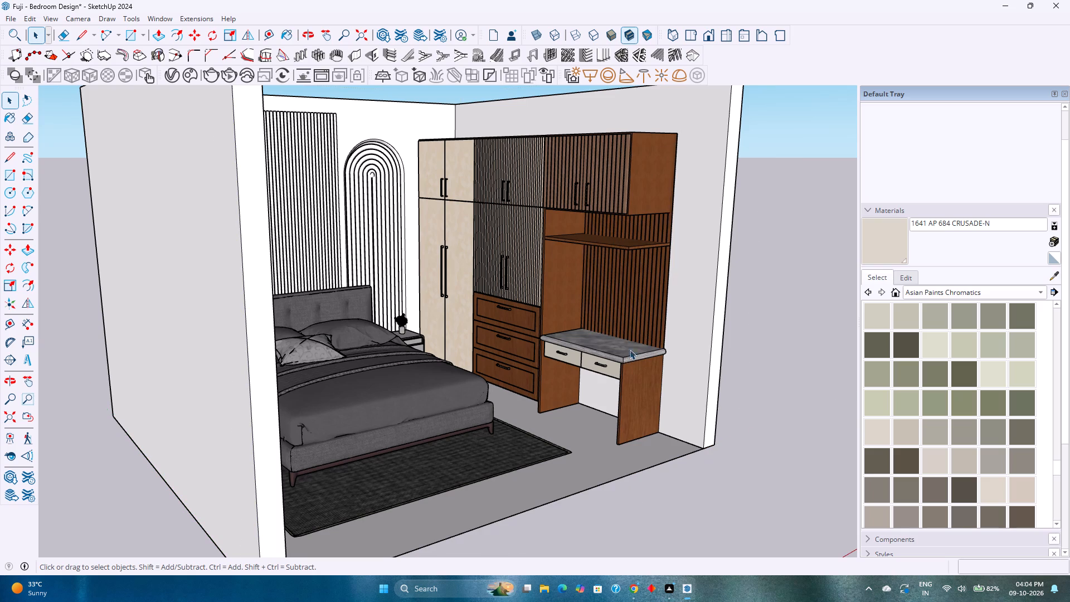
# Cut the fluted back panel behind the desk and paste it inside the main bedroom group, behind the desk unit.
pyautogui.keyDown('shift'); pyautogui.moveTo(630, 346); pyautogui.dragTo(500, 418, button='middle'); pyautogui.keyUp('shift')
pyautogui.moveTo(498, 384); pyautogui.dragTo(537, 380, button='middle')
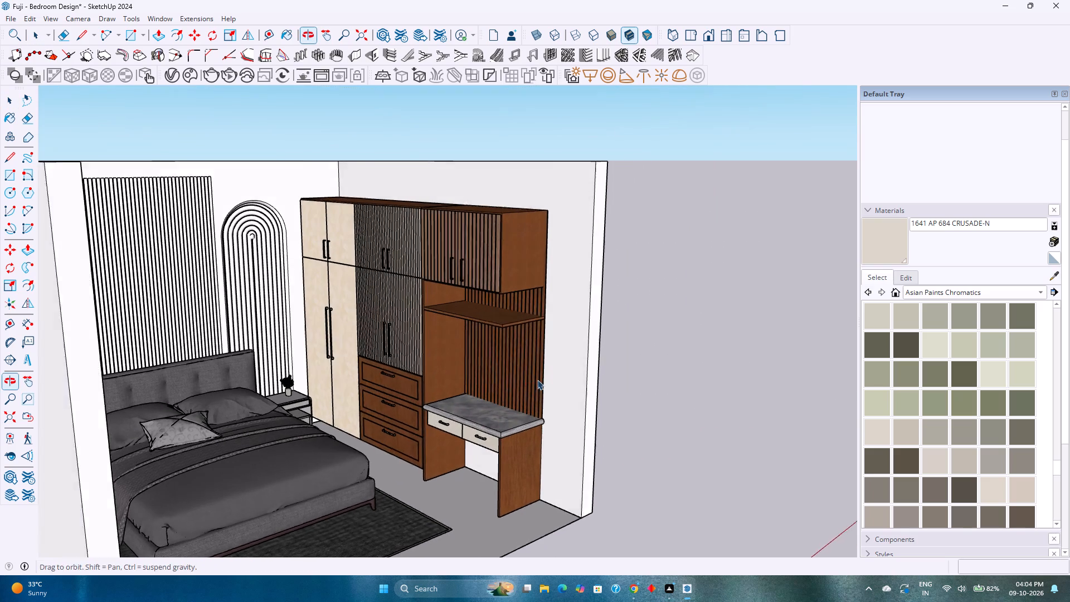
pyautogui.scroll(1, 537, 380)
pyautogui.moveTo(537, 380); pyautogui.dragTo(532, 382, button='middle')
pyautogui.click(552, 371)
pyautogui.doubleClick(553, 371)
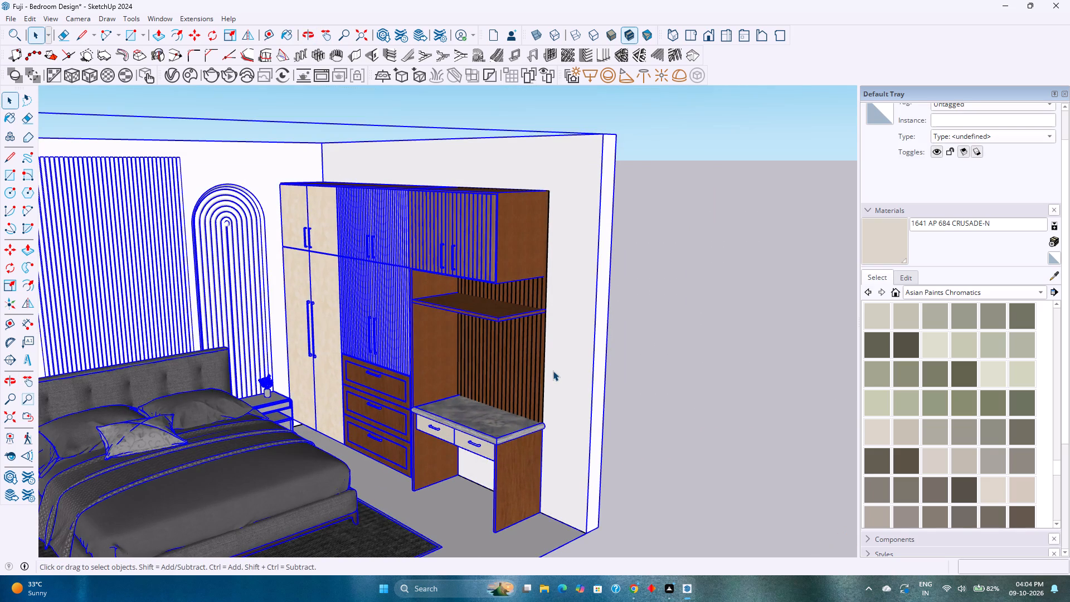
pyautogui.press('Escape')
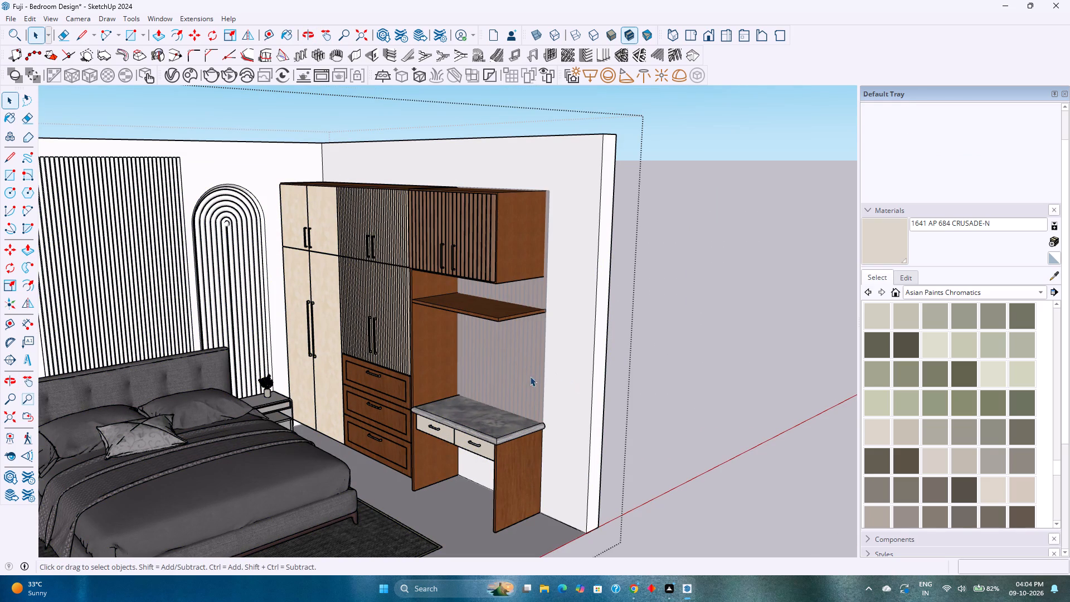
pyautogui.click(530, 376)
pyautogui.scroll(3, 530, 376)
pyautogui.moveTo(530, 376); pyautogui.dragTo(511, 459, button='middle')
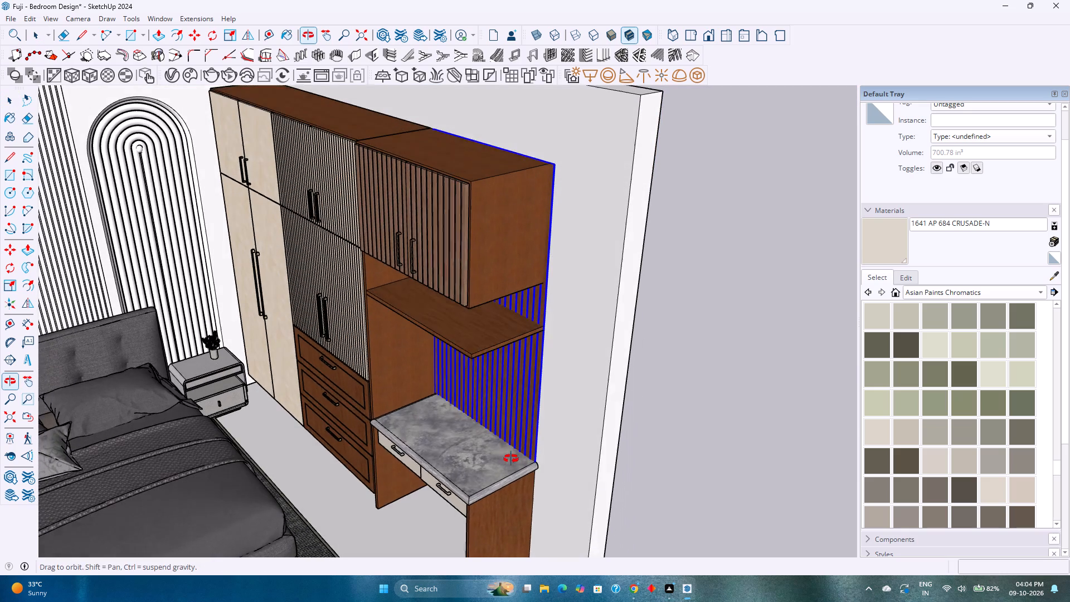
pyautogui.moveTo(511, 459); pyautogui.dragTo(509, 462, button='middle')
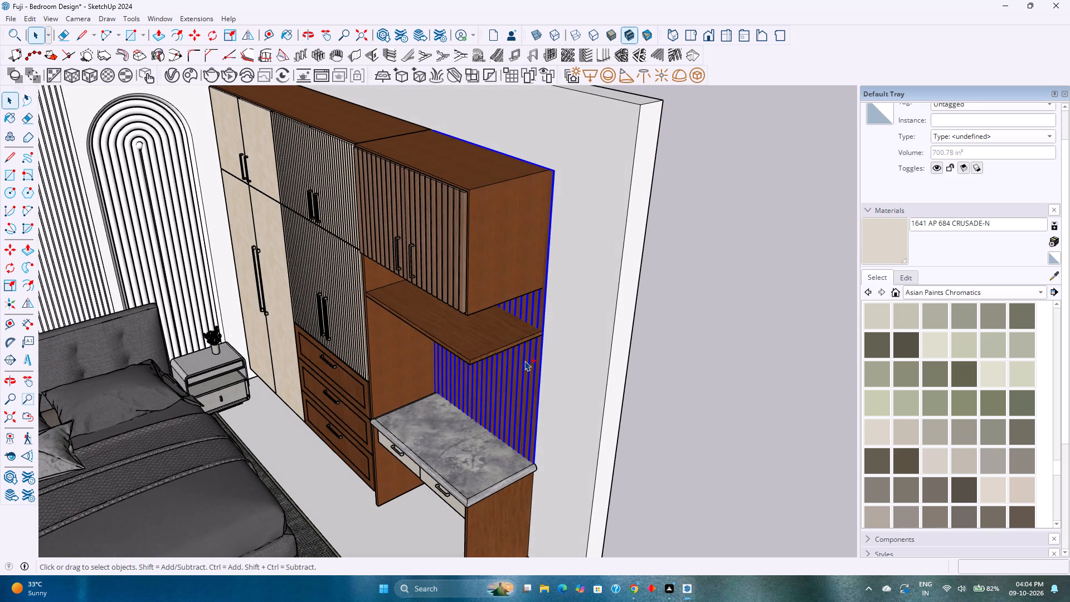
pyautogui.hotkey('ctrl', 'x')
pyautogui.doubleClick(527, 259)
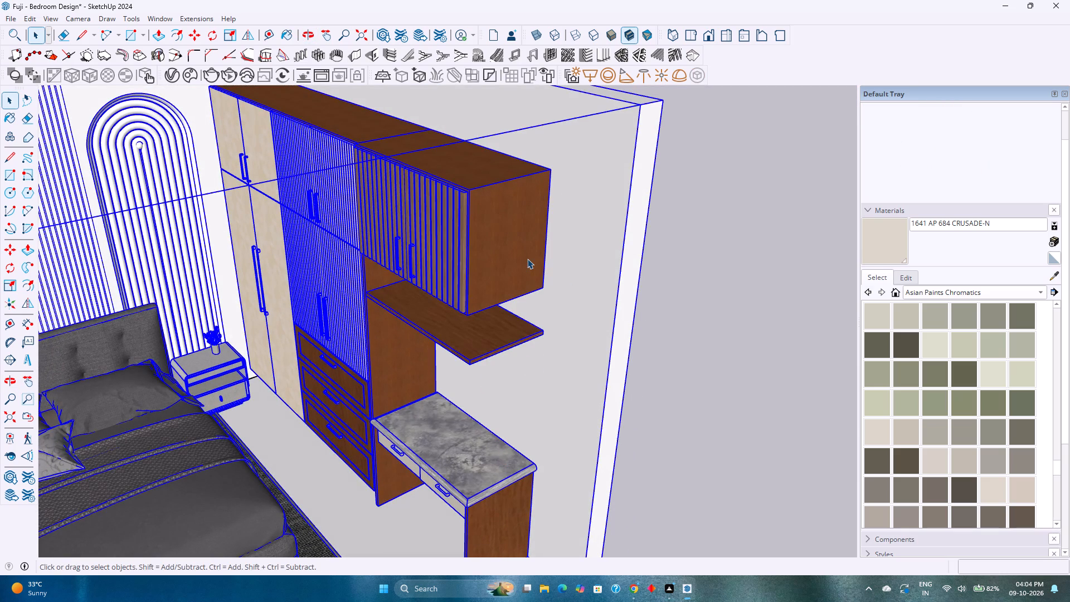
pyautogui.hotkey('ctrl', 'v')
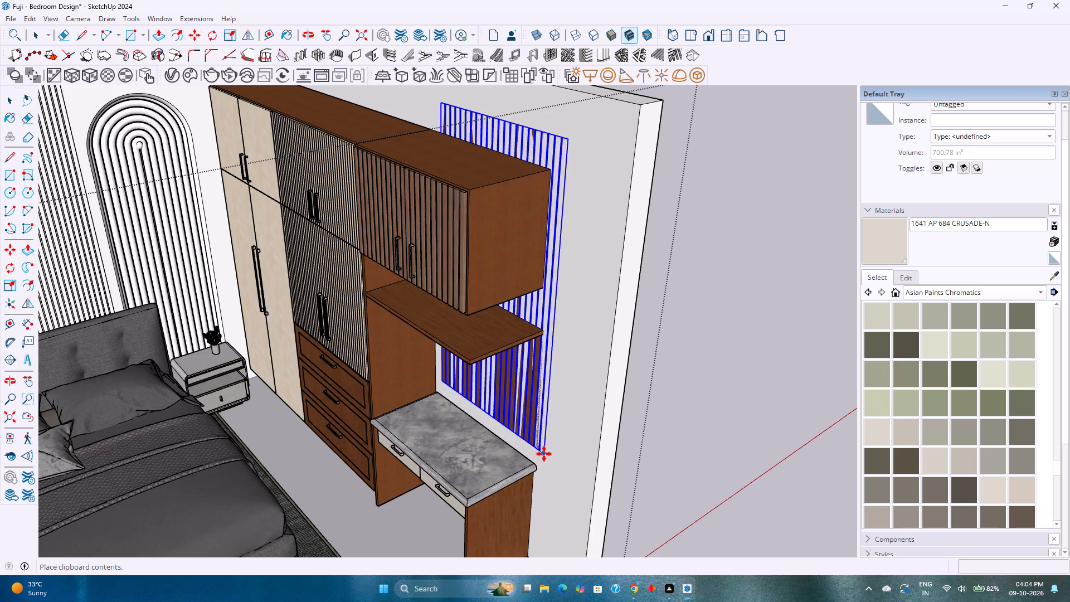
pyautogui.click(544, 454)
# Move the pasted fluted panel so its top outer corner meets the upper cabinet's rear top corner, and leave the group.
pyautogui.scroll(4, 584, 128)
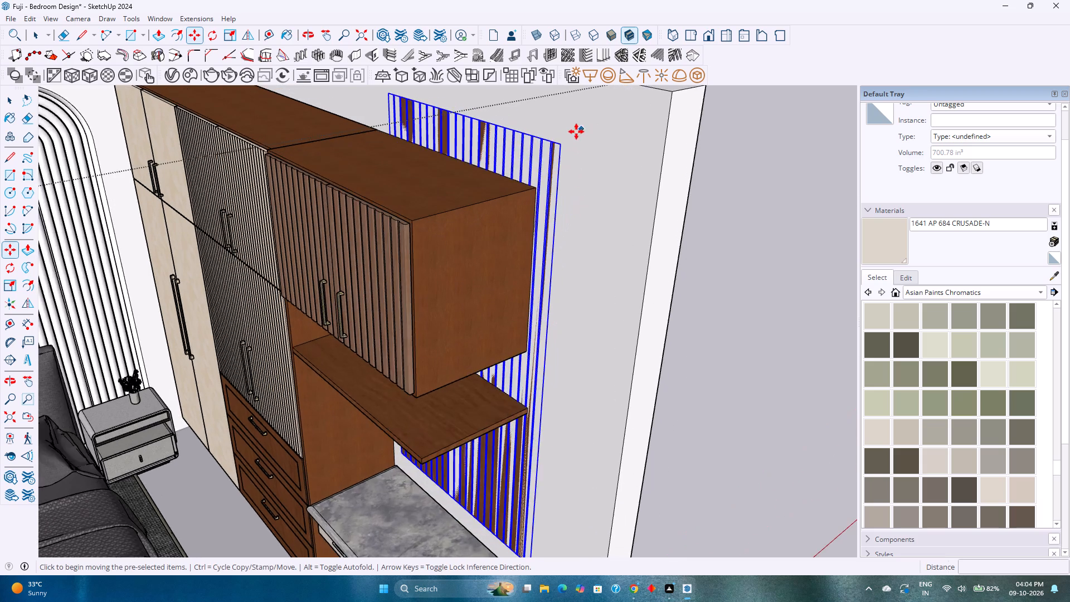
pyautogui.scroll(15, 571, 135)
pyautogui.scroll(7, 548, 144)
pyautogui.click(548, 144)
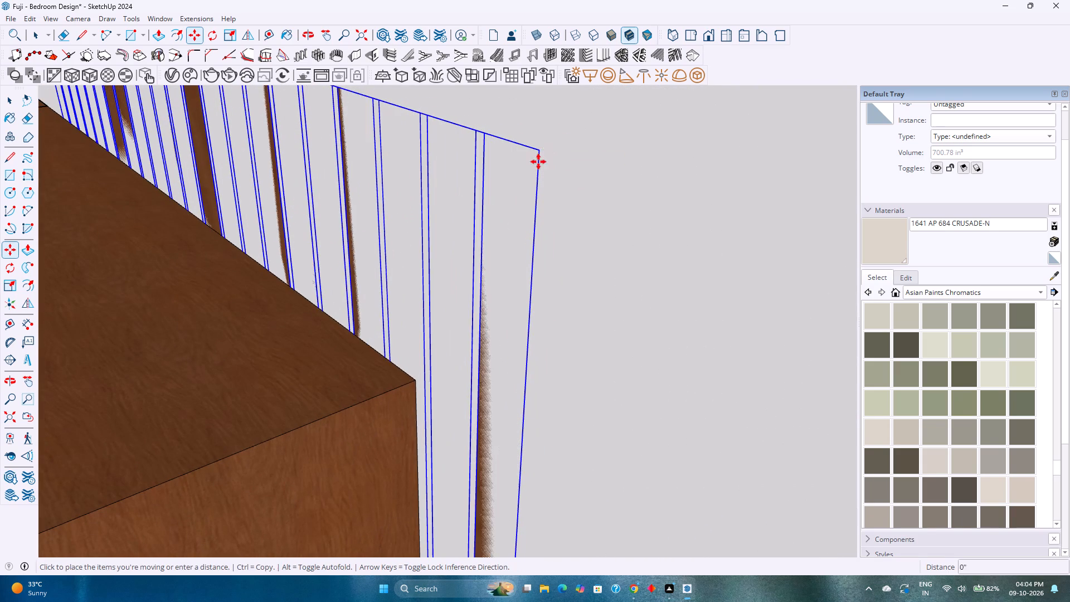
pyautogui.click(414, 385)
pyautogui.scroll(-9, 453, 346)
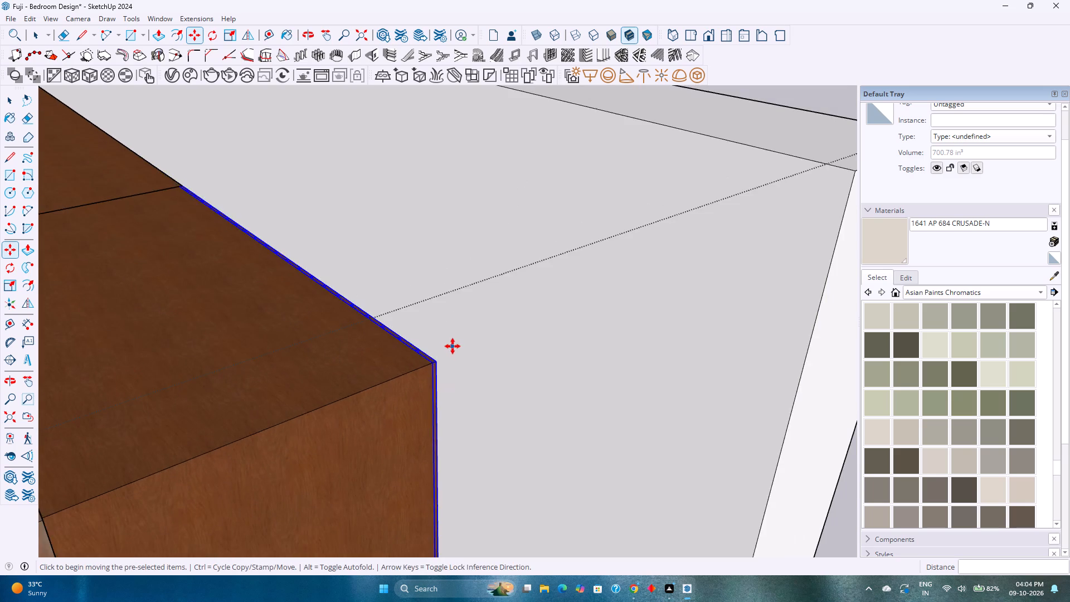
pyautogui.moveTo(453, 346); pyautogui.dragTo(474, 334, button='middle')
pyautogui.press('Escape')
pyautogui.press('space')
pyautogui.press('Escape')
# Save the bedroom model with the repositioned back panel.
pyautogui.scroll(-2, 473, 334)
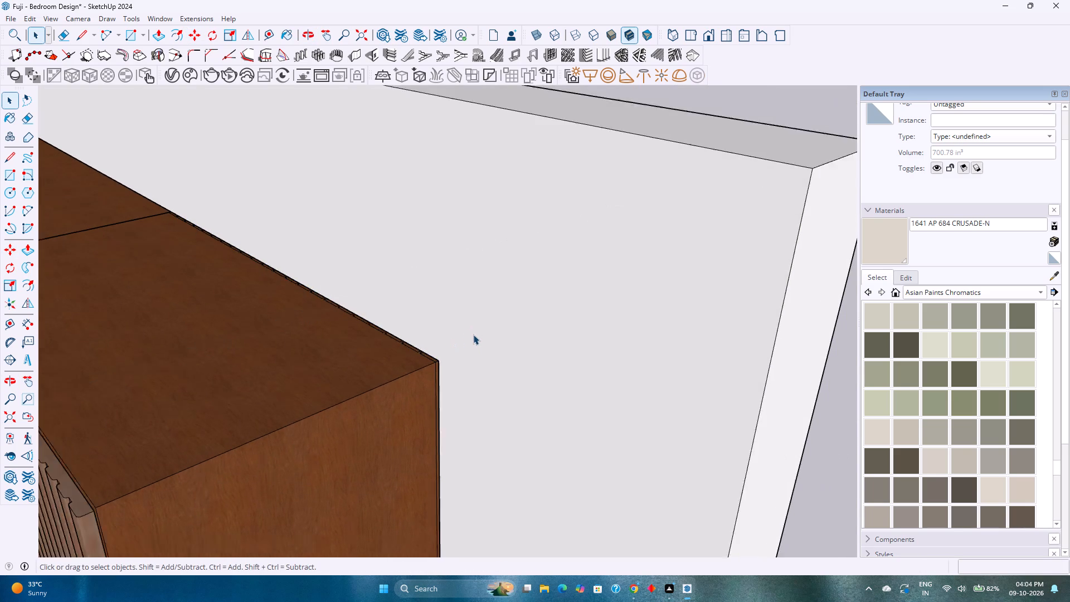
pyautogui.scroll(-1, 473, 334)
pyautogui.moveTo(474, 334); pyautogui.dragTo(481, 292, button='middle')
pyautogui.scroll(-19, 489, 285)
pyautogui.keyDown('shift'); pyautogui.moveTo(463, 361); pyautogui.dragTo(461, 358, button='middle'); pyautogui.keyUp('shift')
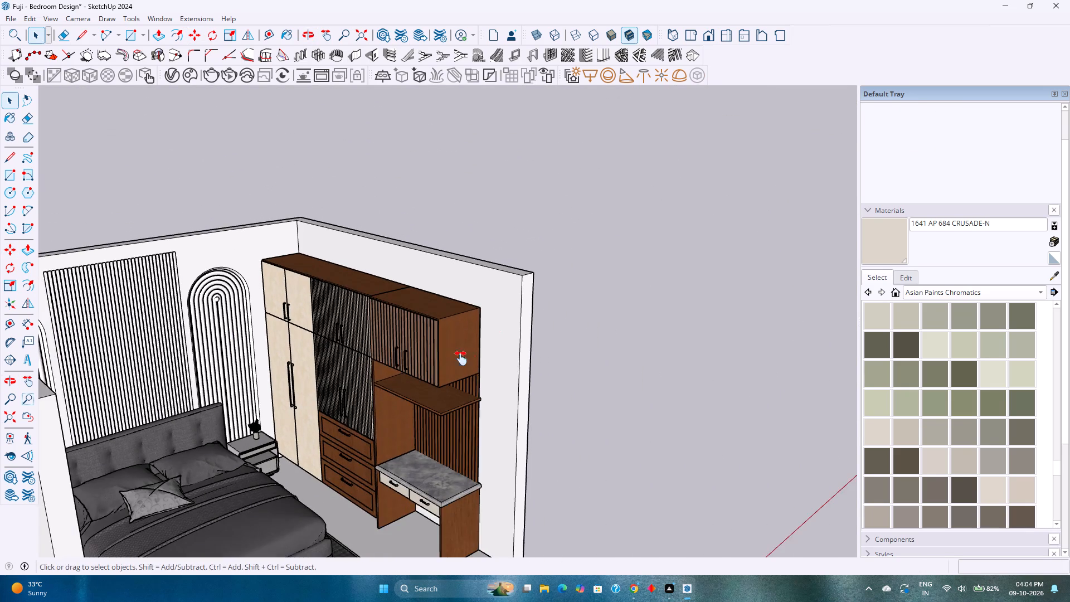
pyautogui.keyDown('shift'); pyautogui.moveTo(461, 358); pyautogui.dragTo(481, 293, button='middle'); pyautogui.keyUp('shift')
pyautogui.moveTo(597, 378); pyautogui.dragTo(597, 321, button='middle')
pyautogui.hotkey('ctrl', 's')
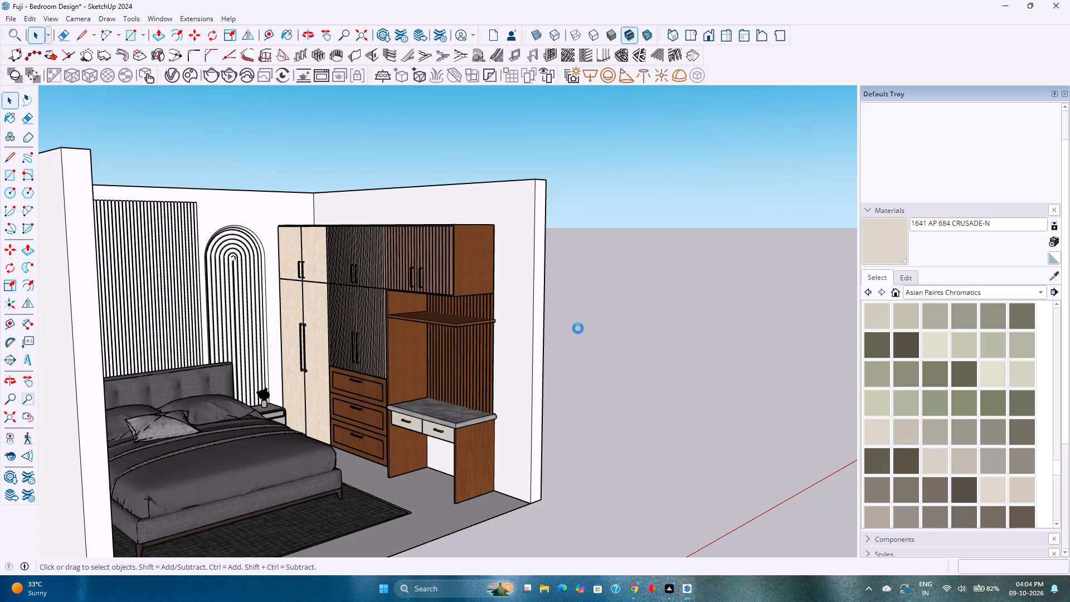
# Open the bedroom group and paint both fluted arches beside the bed with 0994 AP 7915 LIQUID LIGHT.
pyautogui.scroll(-2, 532, 326)
pyautogui.keyDown('shift'); pyautogui.moveTo(510, 343); pyautogui.dragTo(531, 330, button='middle'); pyautogui.keyUp('shift')
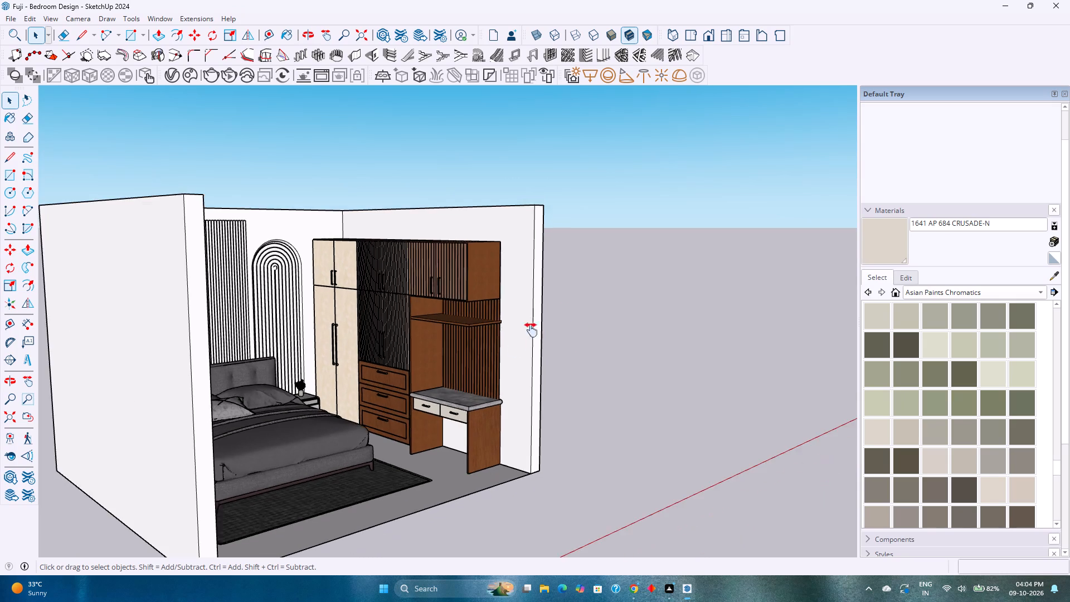
pyautogui.keyDown('shift'); pyautogui.moveTo(531, 330); pyautogui.dragTo(611, 296, button='middle'); pyautogui.keyUp('shift')
pyautogui.moveTo(621, 314); pyautogui.dragTo(381, 361, button='middle')
pyautogui.keyDown('shift'); pyautogui.moveTo(444, 338); pyautogui.dragTo(469, 402, button='middle'); pyautogui.keyUp('shift')
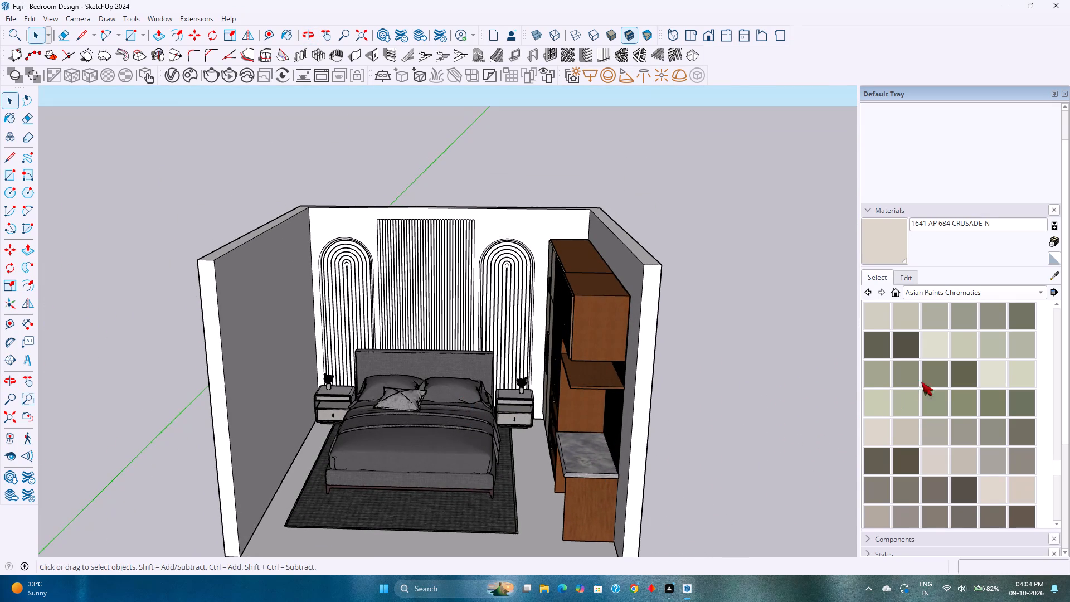
pyautogui.scroll(6, 502, 302)
pyautogui.click(524, 277)
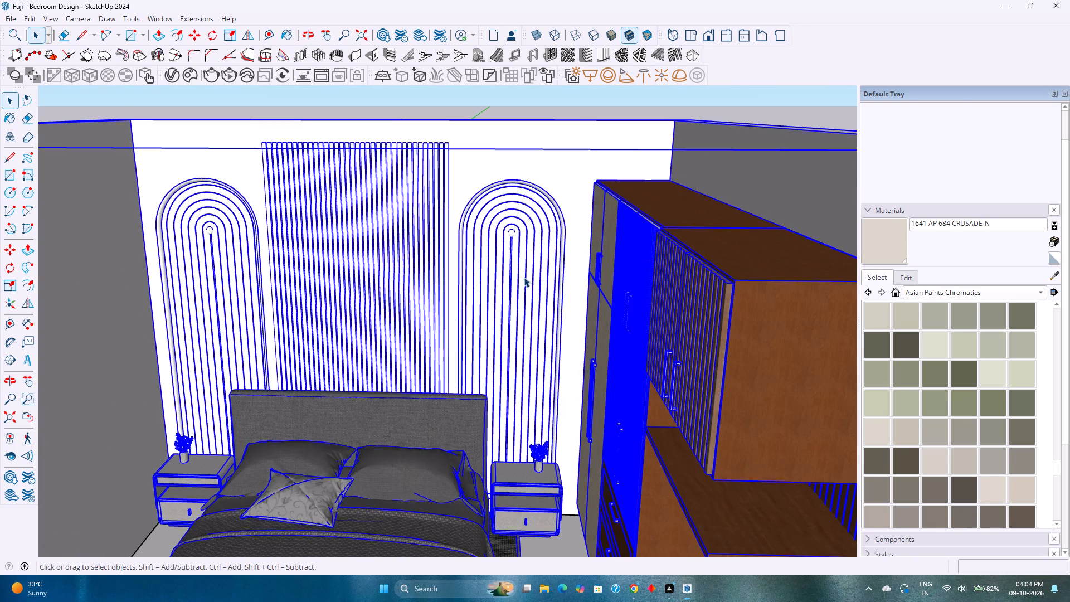
pyautogui.doubleClick(524, 277)
pyautogui.click(524, 277)
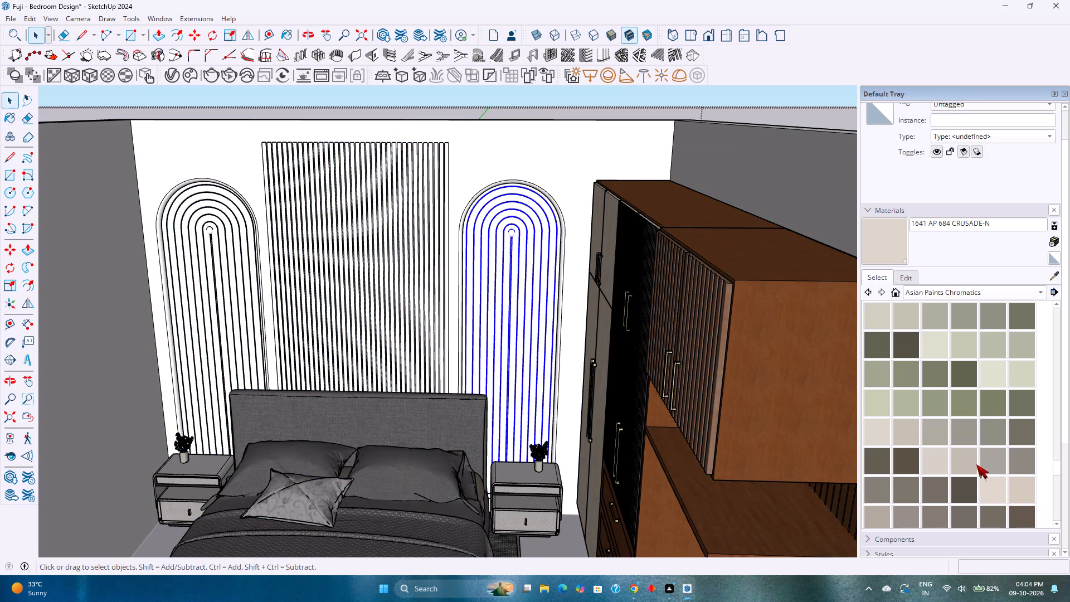
pyautogui.scroll(20, 961, 407)
pyautogui.scroll(13, 961, 407)
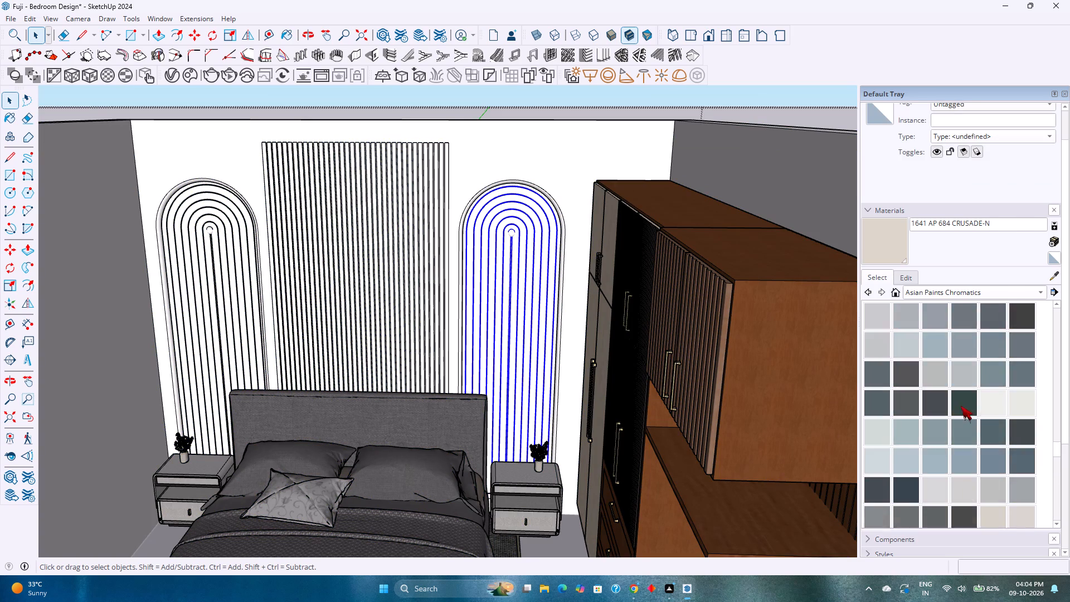
pyautogui.scroll(20, 961, 406)
pyautogui.scroll(9, 961, 406)
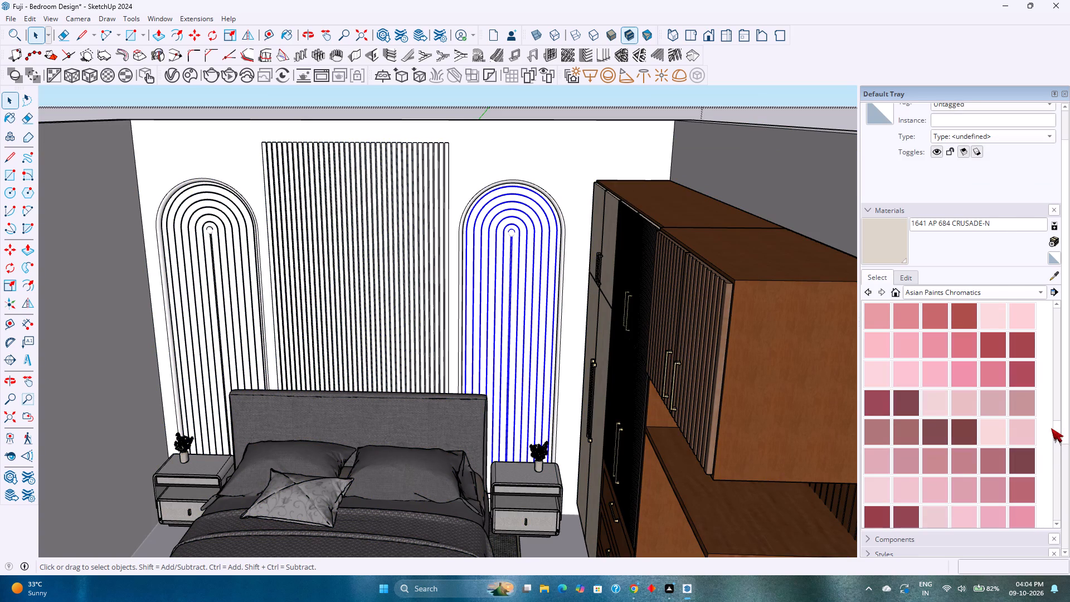
pyautogui.moveTo(1059, 428); pyautogui.dragTo(1054, 399)
pyautogui.click(915, 402)
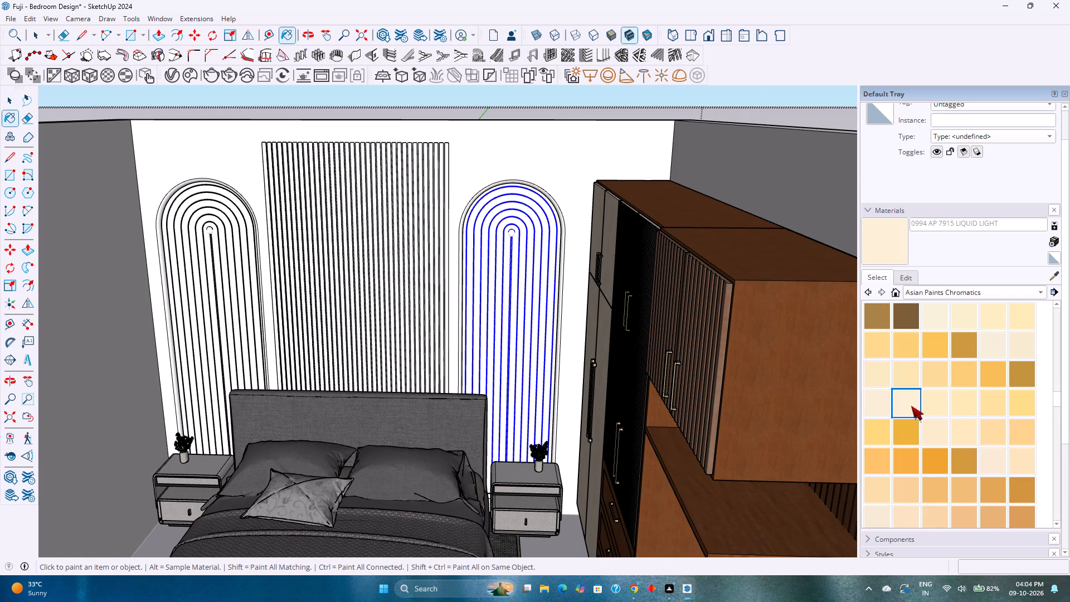
pyautogui.click(525, 309)
pyautogui.click(226, 298)
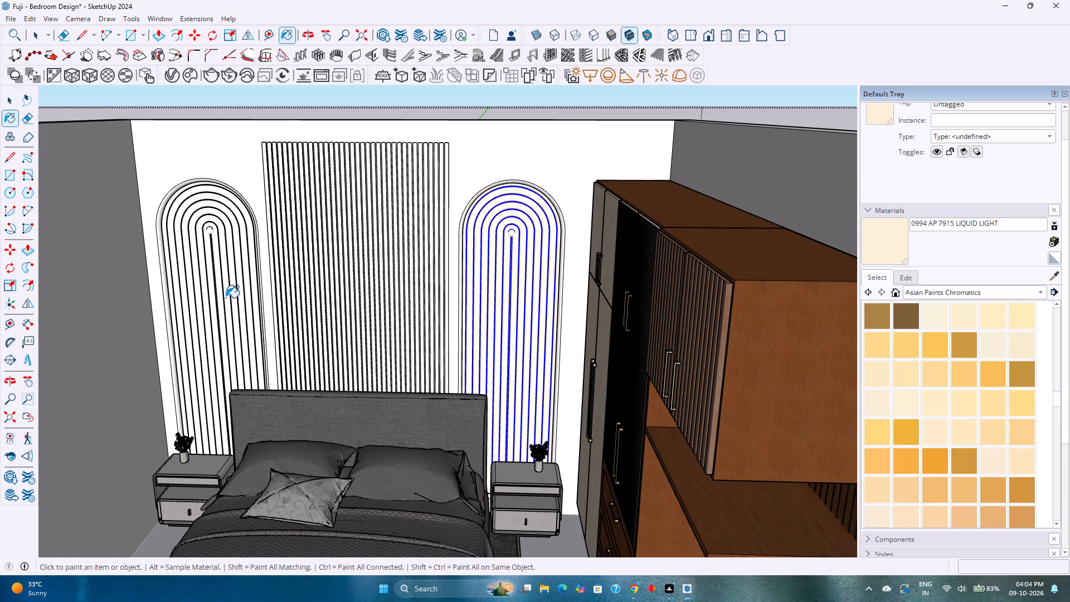
# Paint the central fluted wall panel behind the bed with 0995 AP 7914 SUNDRENCHED.
pyautogui.moveTo(398, 356); pyautogui.dragTo(367, 458, button='middle')
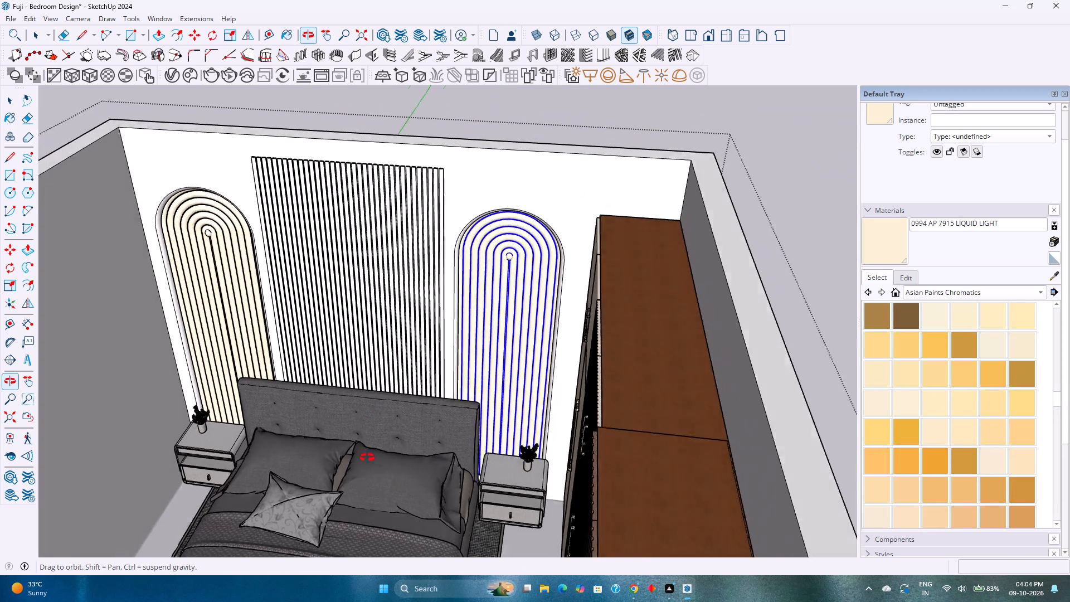
pyautogui.moveTo(367, 458); pyautogui.dragTo(425, 387, button='middle')
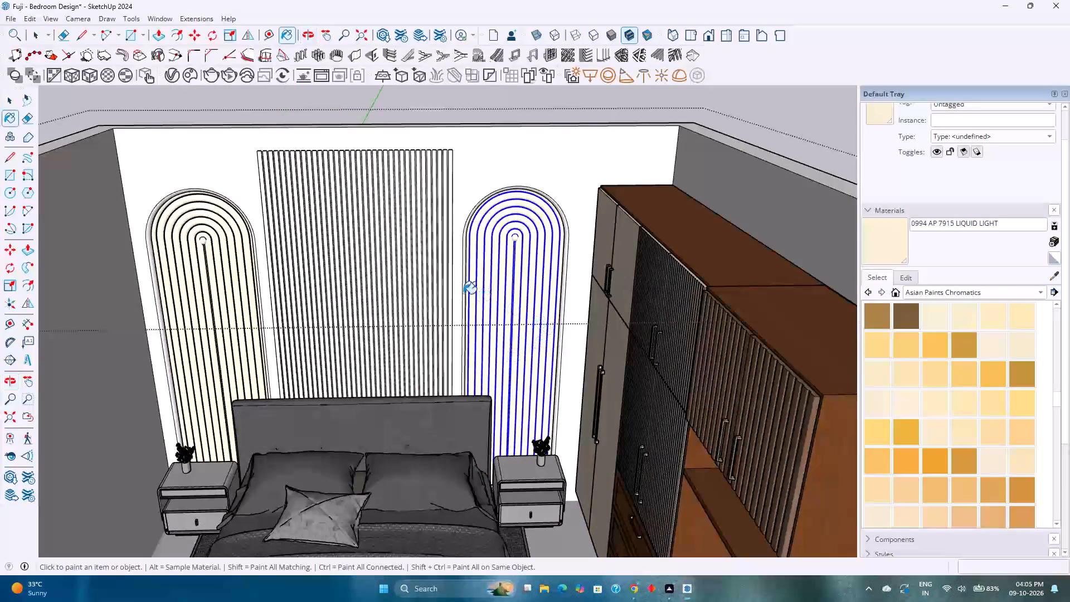
pyautogui.click(941, 401)
pyautogui.click(395, 285)
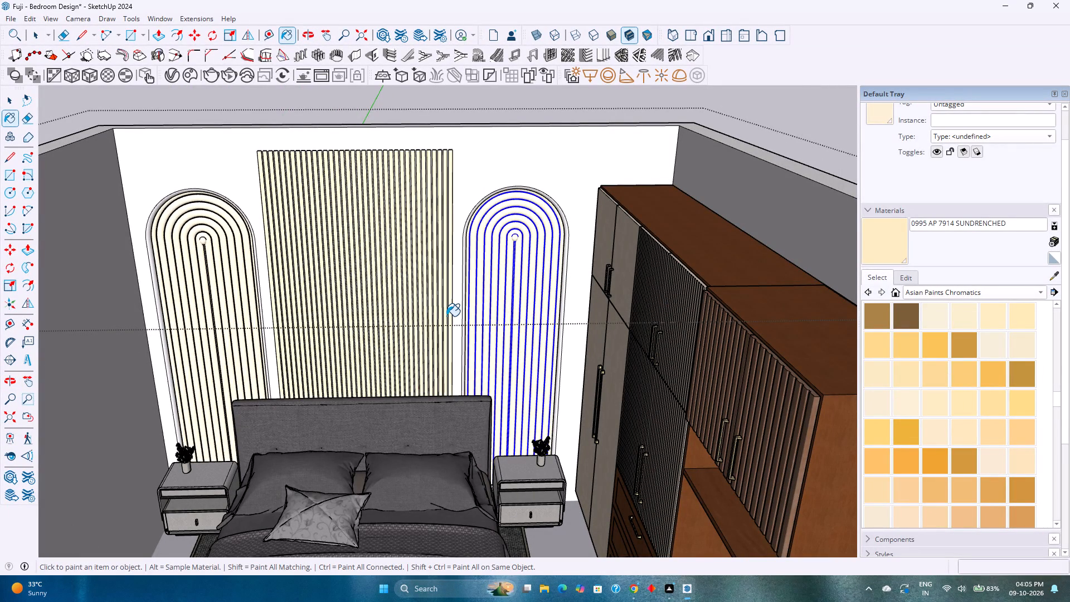
pyautogui.press('space')
# Leave the bedroom group and save the model with the newly painted wall panels.
pyautogui.scroll(-3, 568, 412)
pyautogui.moveTo(568, 412); pyautogui.dragTo(515, 373, button='middle')
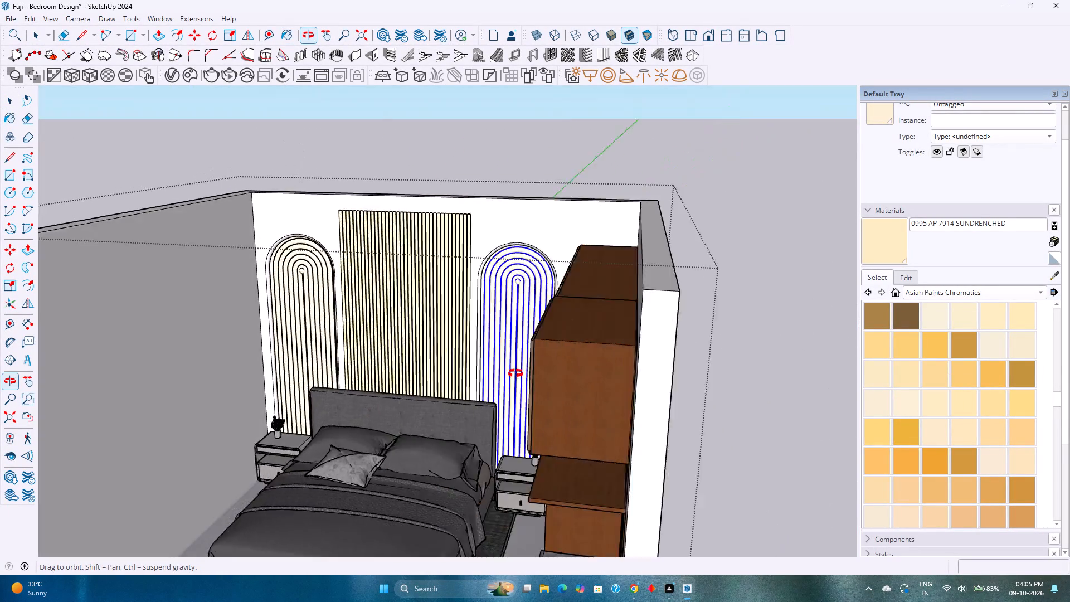
pyautogui.moveTo(515, 373); pyautogui.dragTo(596, 376, button='middle')
pyautogui.scroll(-4, 602, 378)
pyautogui.keyDown('shift'); pyautogui.moveTo(602, 378); pyautogui.dragTo(561, 425, button='middle'); pyautogui.keyUp('shift')
pyautogui.moveTo(539, 421); pyautogui.dragTo(673, 502, button='middle')
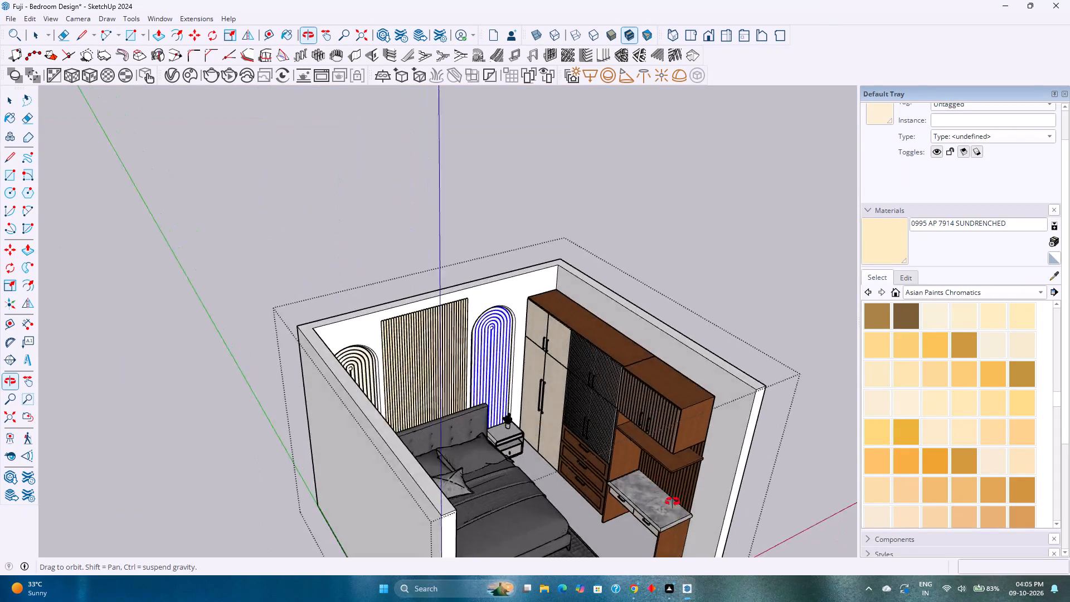
pyautogui.moveTo(673, 502); pyautogui.dragTo(494, 403, button='middle')
pyautogui.keyDown('shift'); pyautogui.moveTo(492, 403); pyautogui.dragTo(397, 354, button='middle'); pyautogui.keyUp('shift')
pyautogui.click(652, 381)
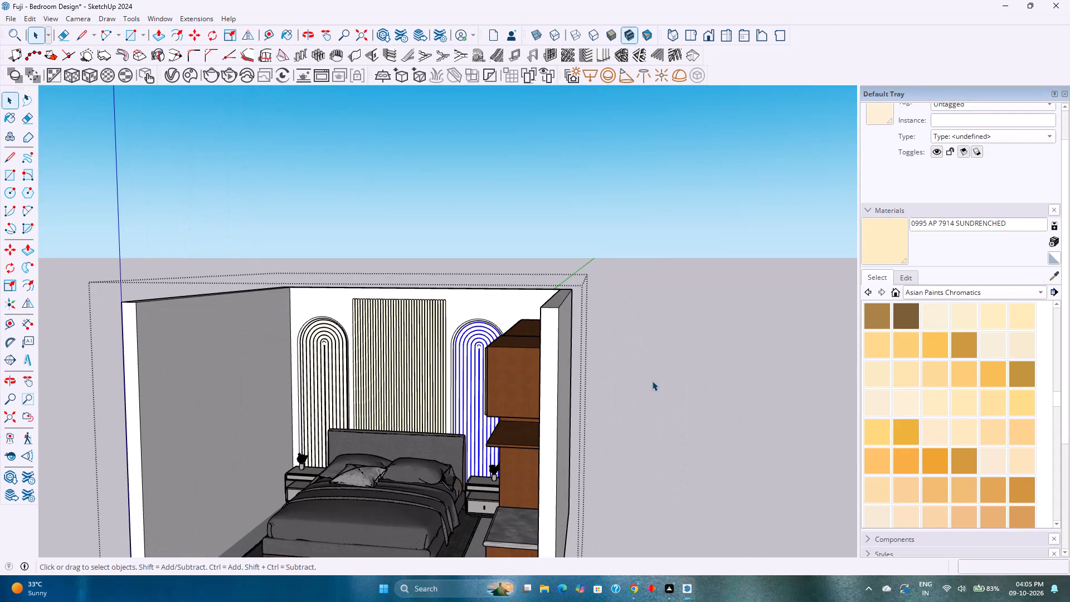
pyautogui.press('Escape')
pyautogui.moveTo(521, 385); pyautogui.dragTo(614, 393, button='middle')
pyautogui.scroll(-1, 614, 393)
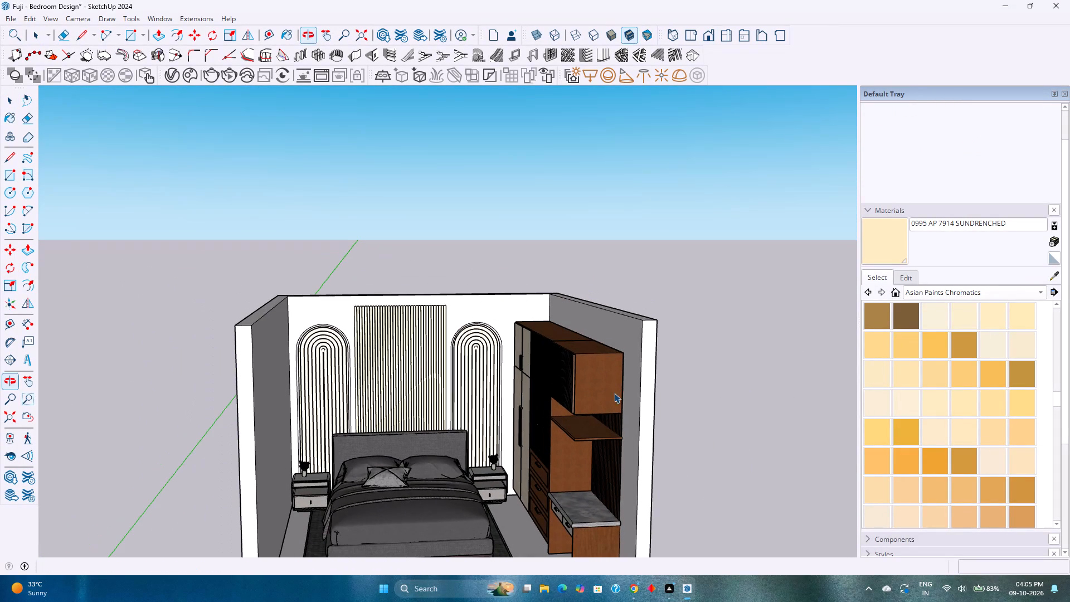
pyautogui.hotkey('ctrl', 's')
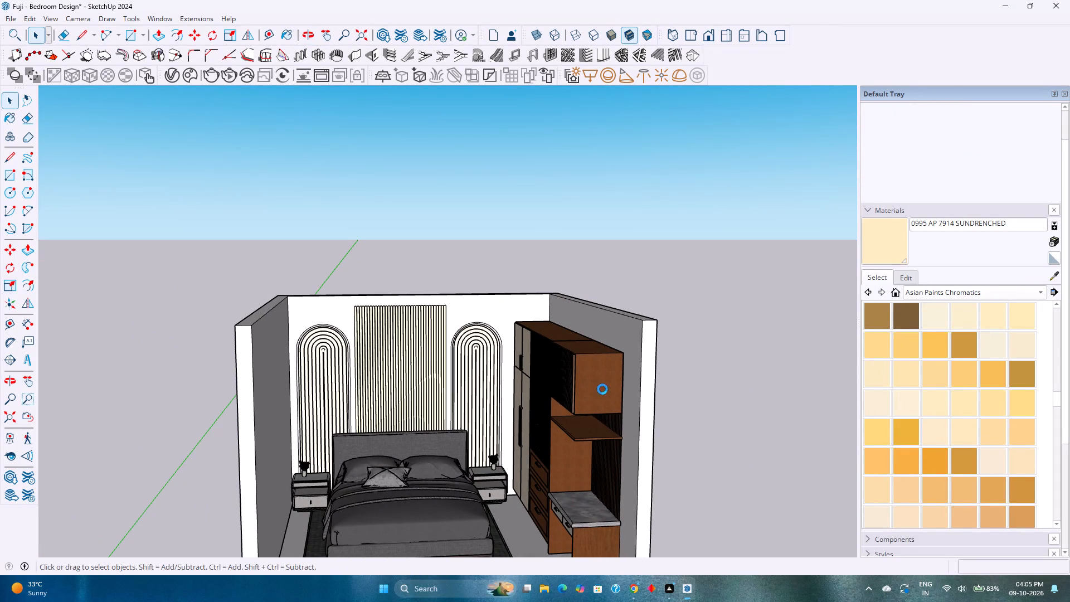